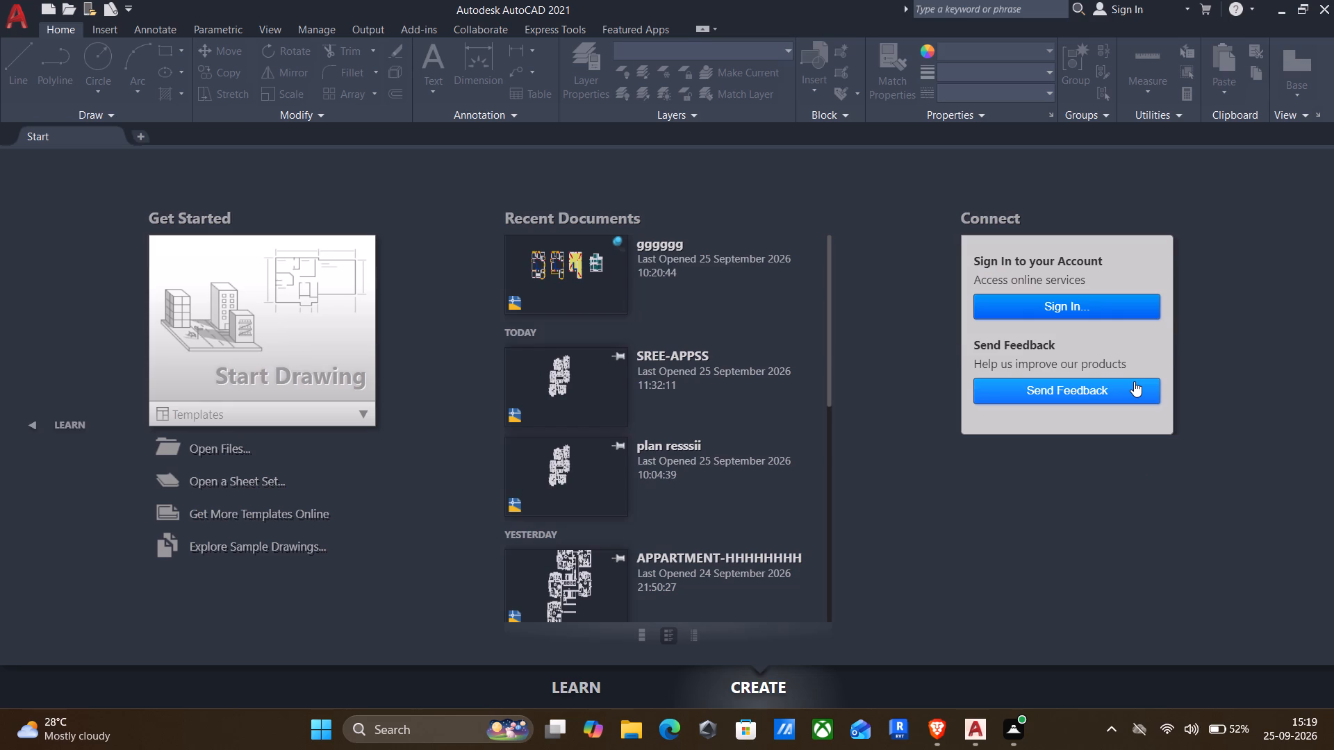
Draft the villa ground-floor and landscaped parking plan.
Start a new blank drawing.
click(219, 353)
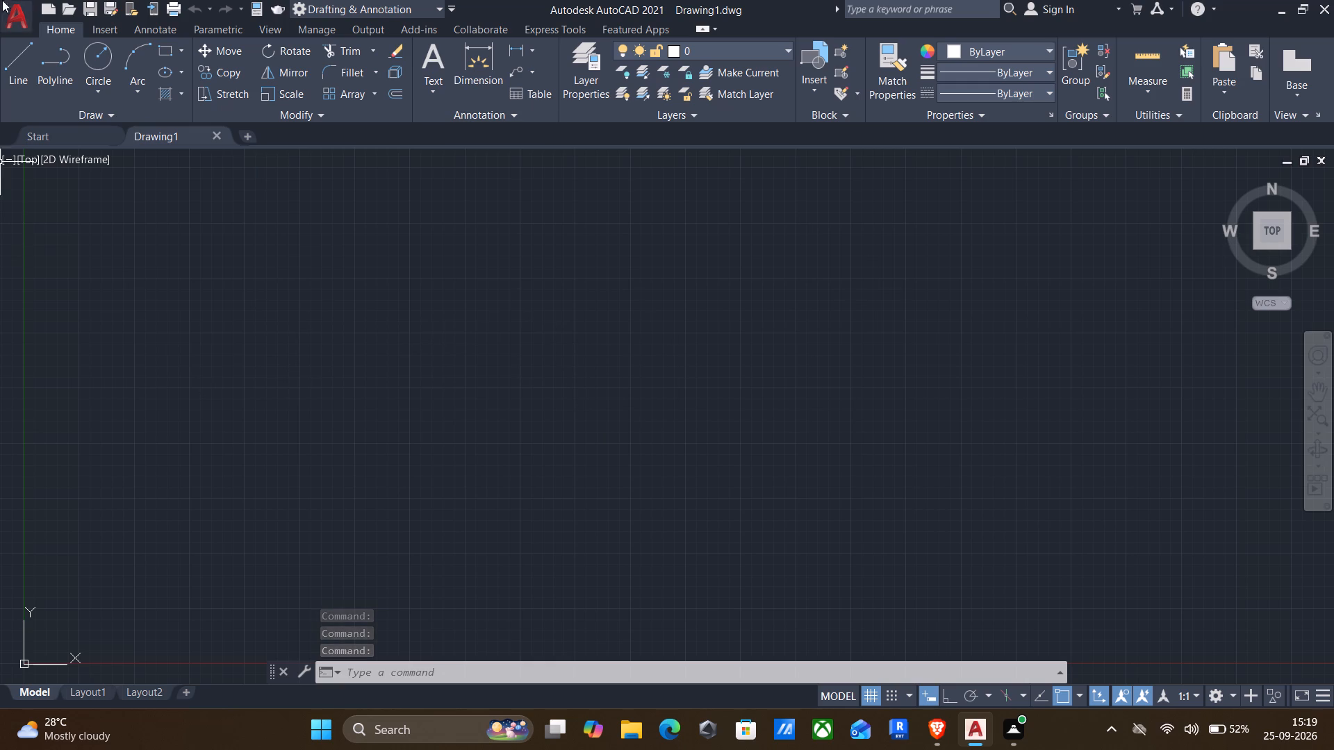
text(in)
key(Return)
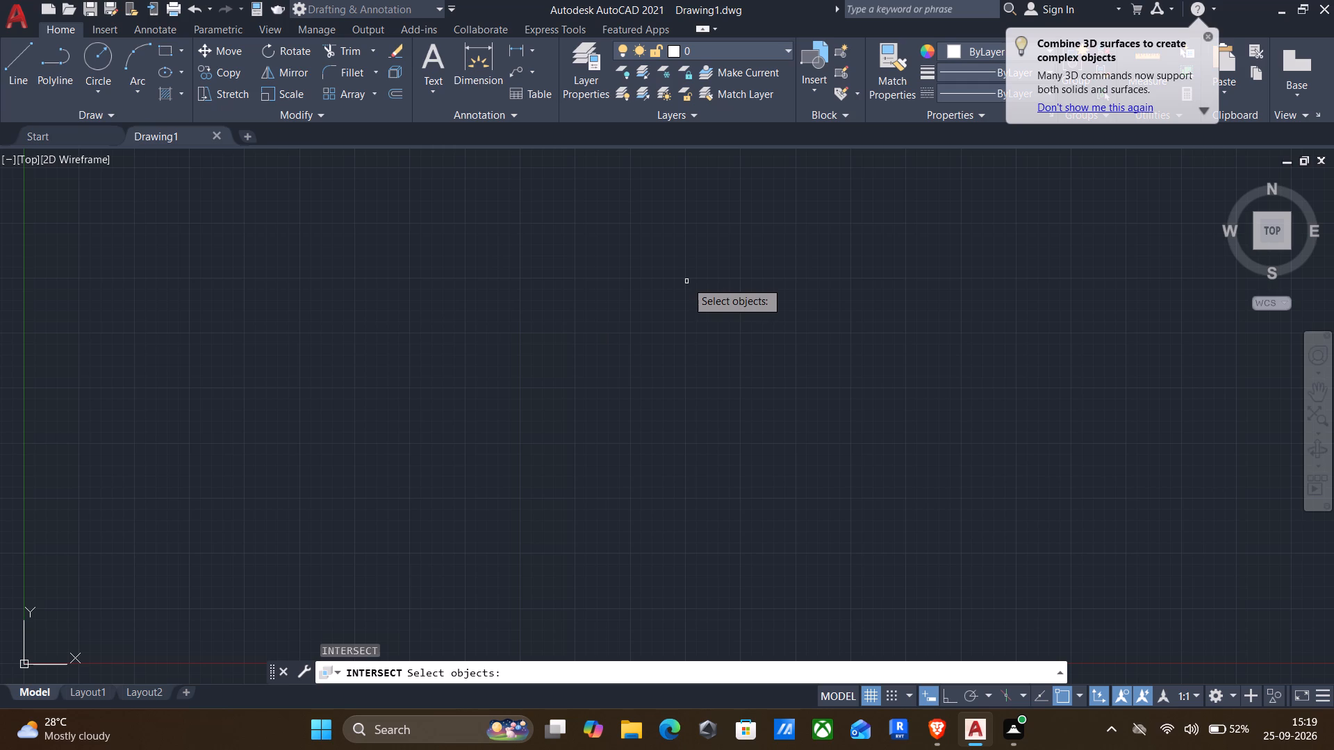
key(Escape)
Set the drawing's length units to Engineering with a precision of 0'-0".
key(u)
key(n)
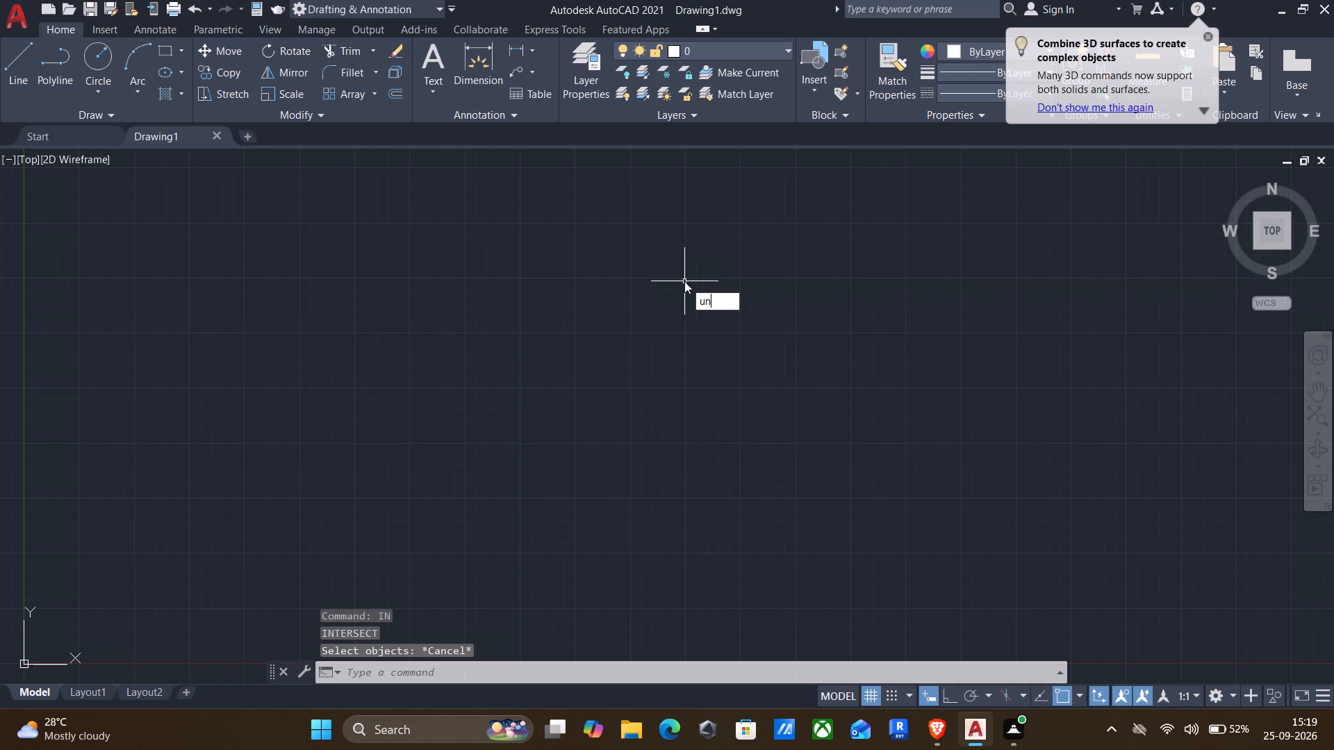
key(Return)
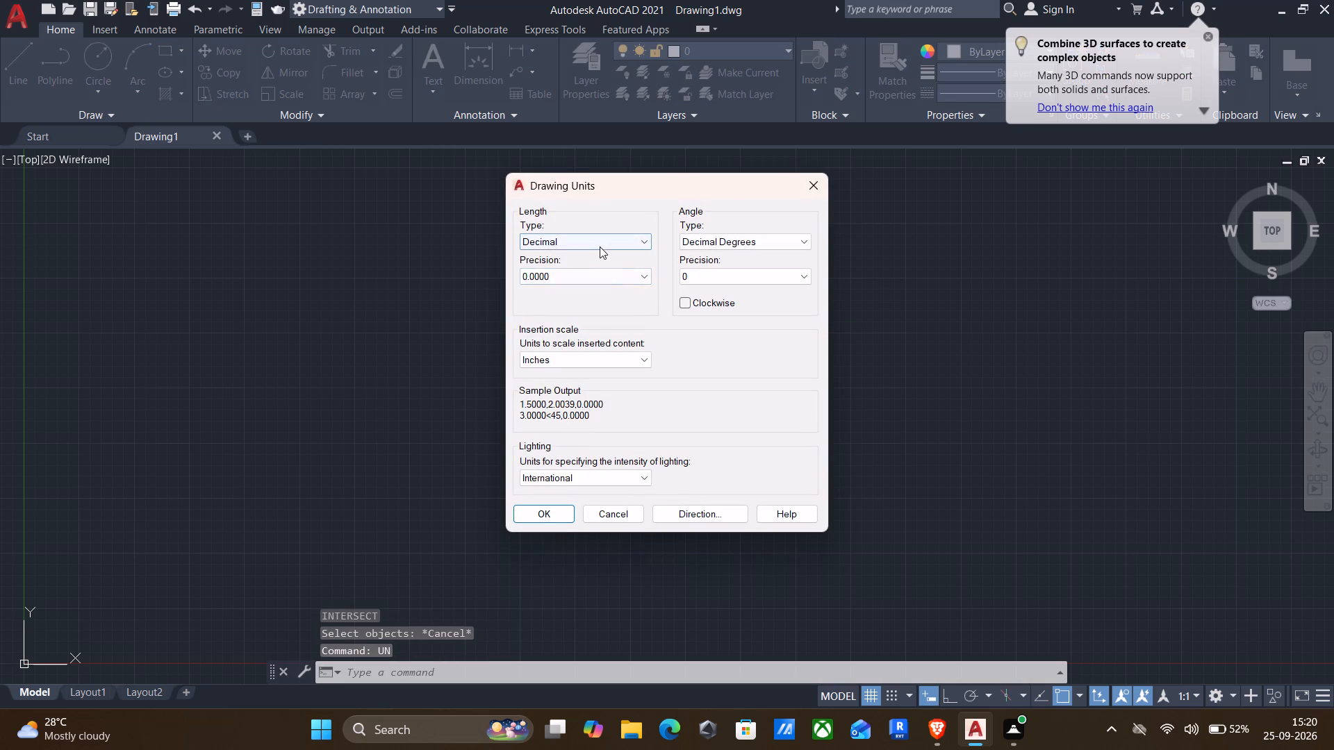
click(598, 246)
click(577, 278)
click(570, 276)
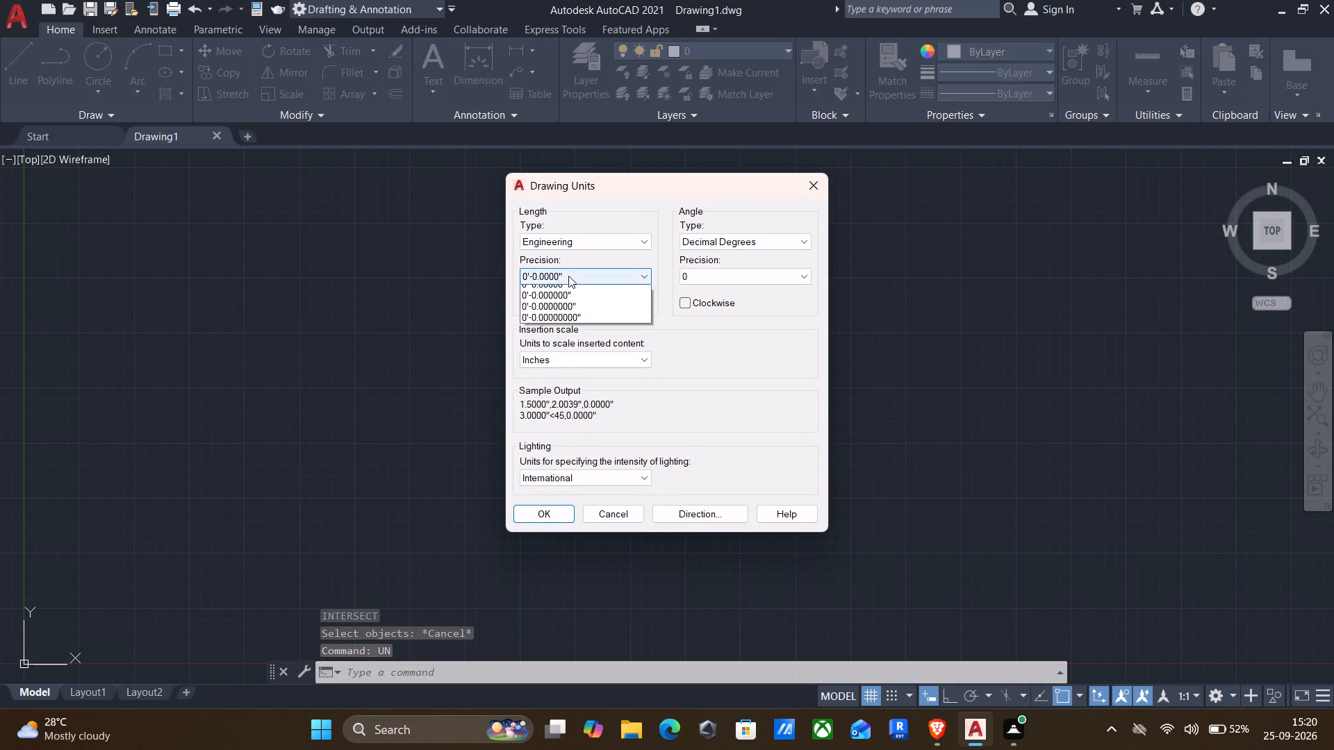
click(566, 287)
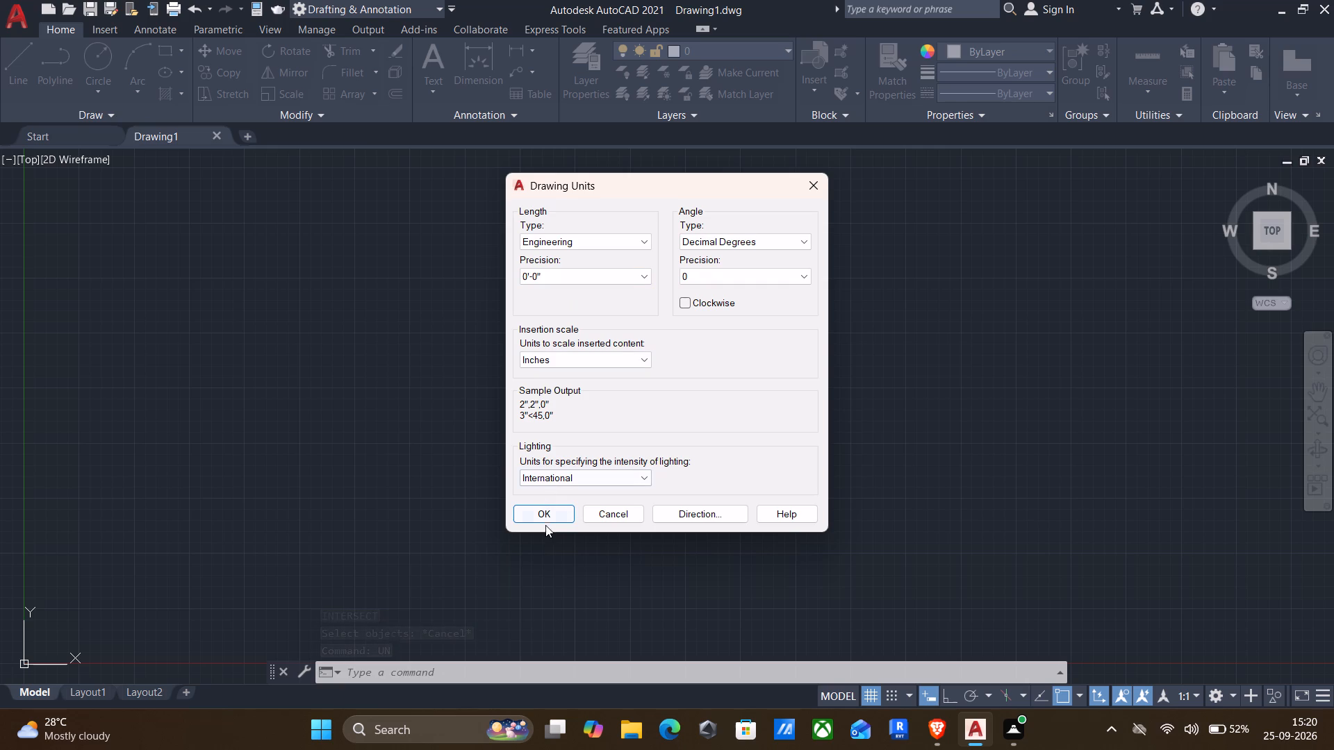
click(545, 515)
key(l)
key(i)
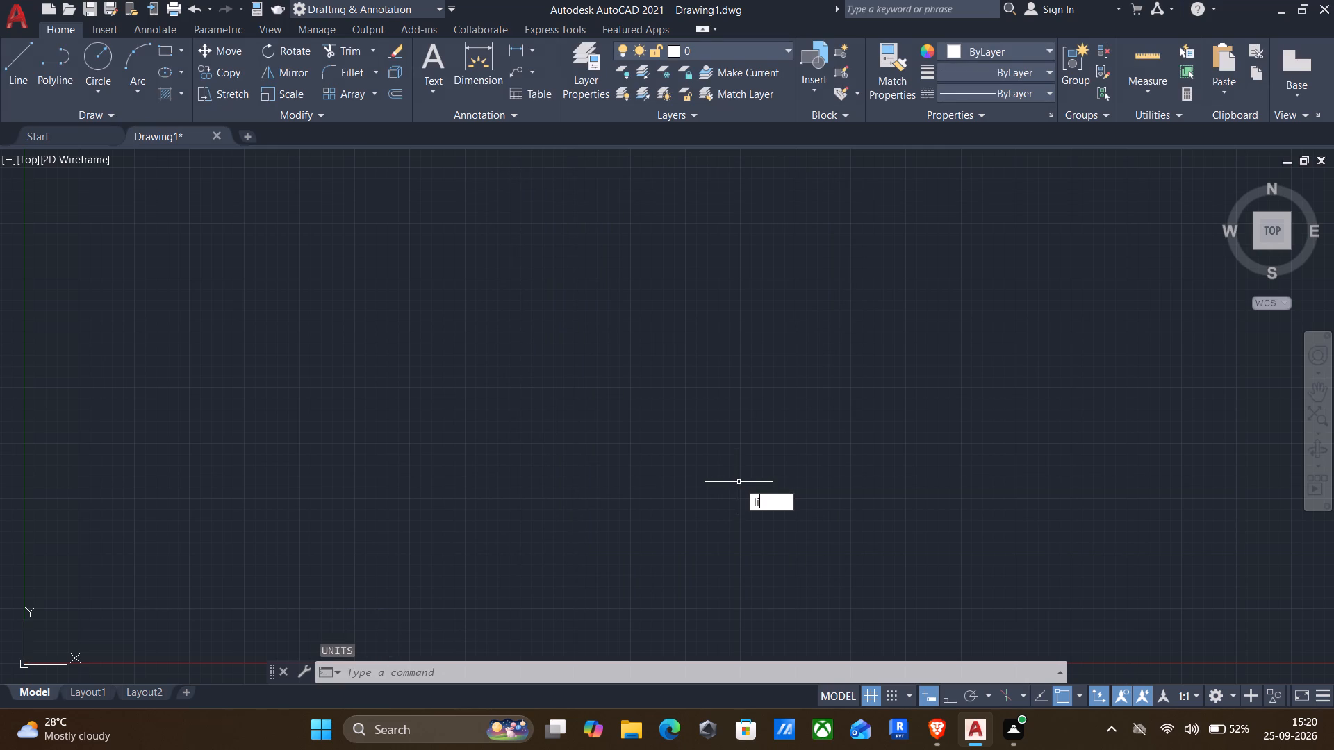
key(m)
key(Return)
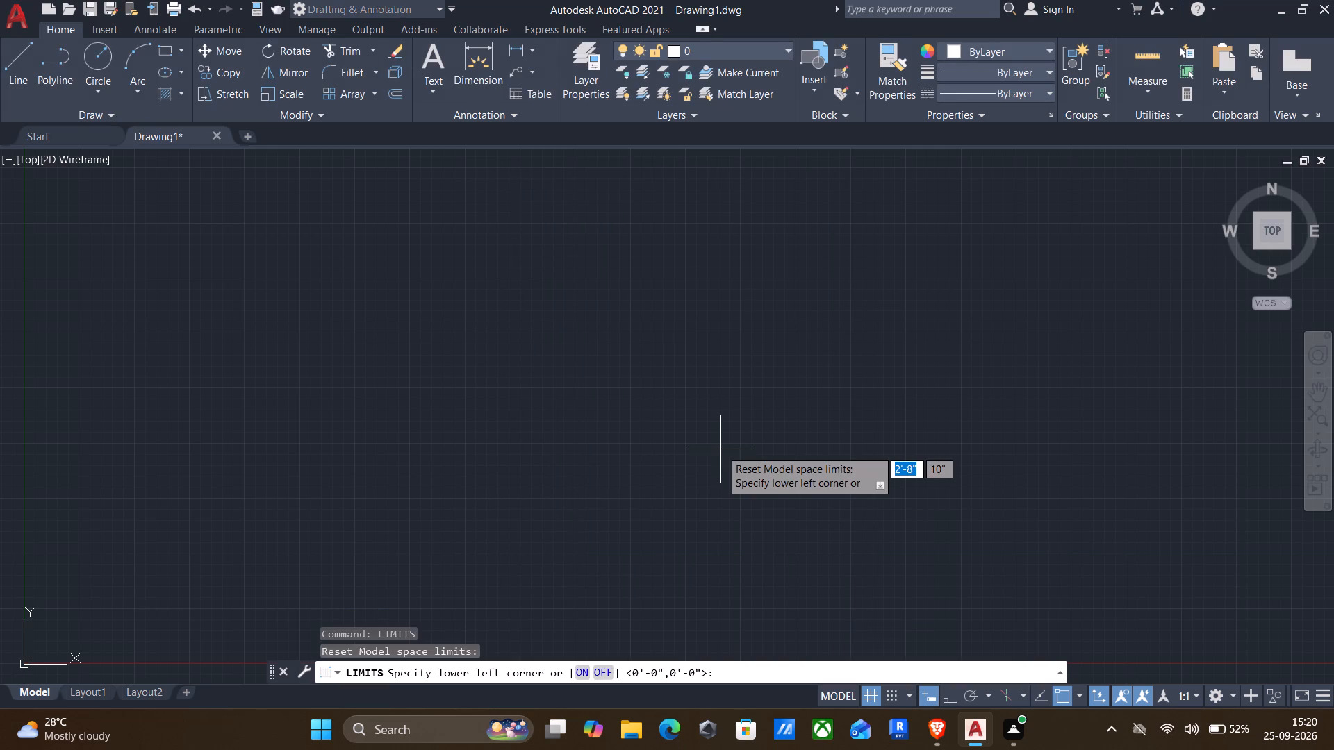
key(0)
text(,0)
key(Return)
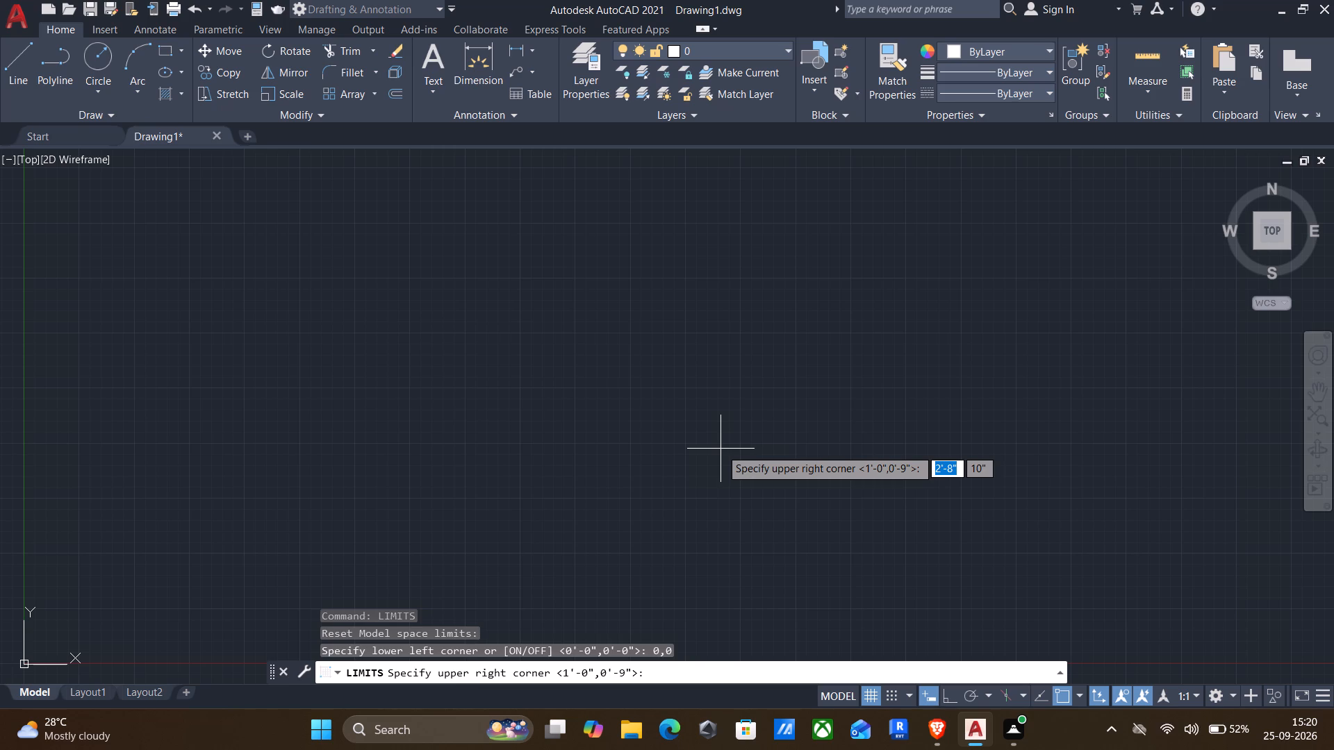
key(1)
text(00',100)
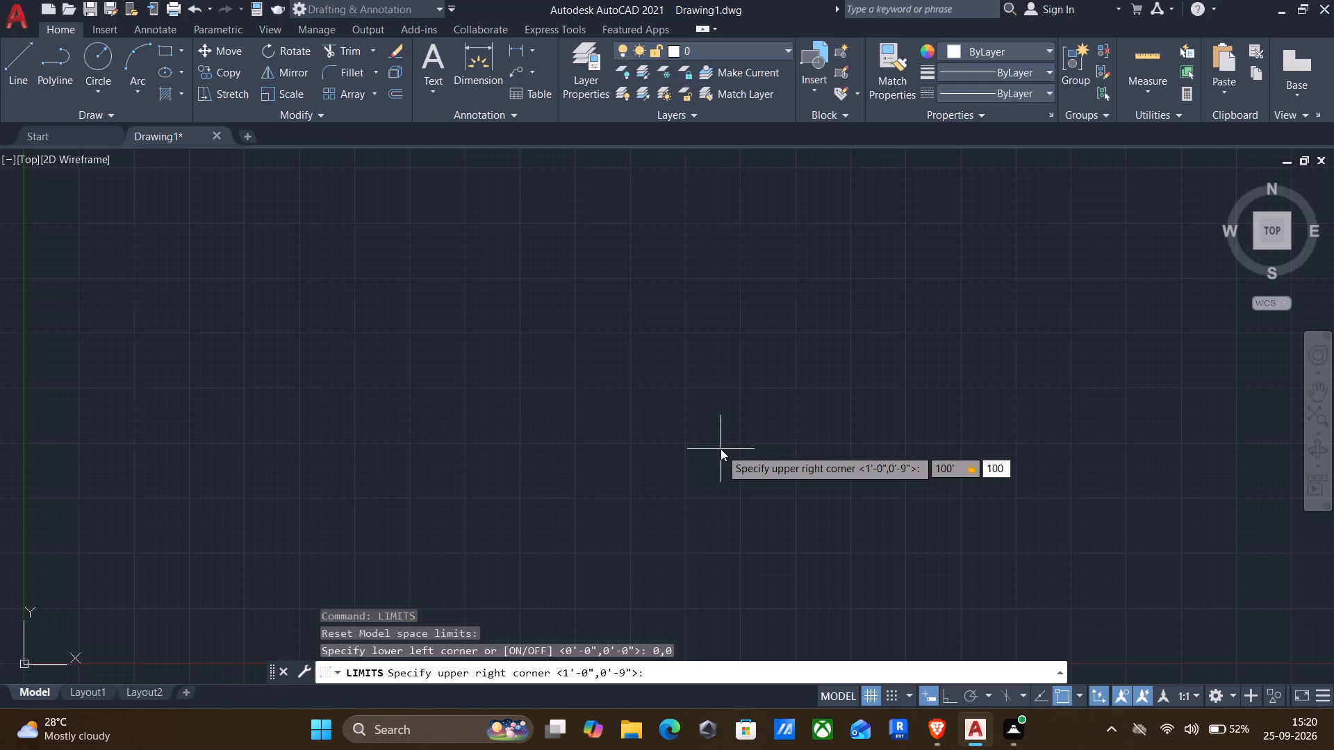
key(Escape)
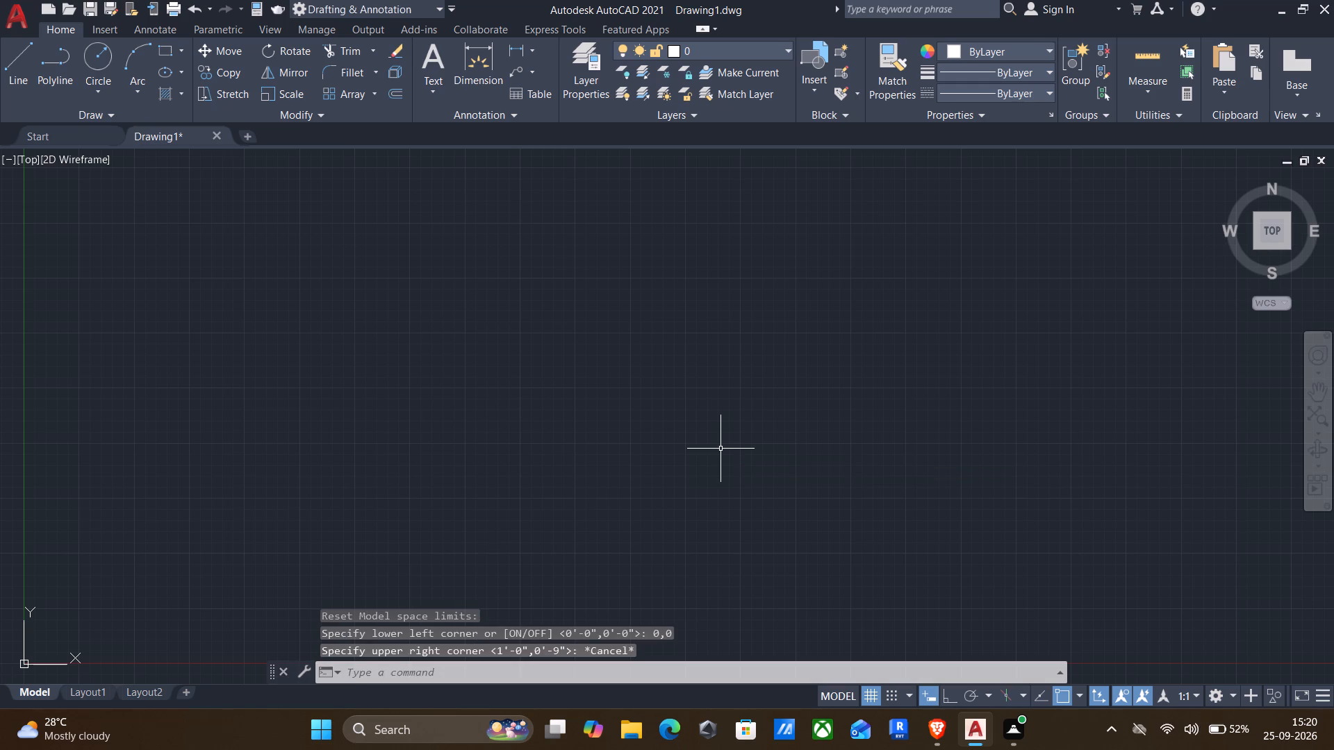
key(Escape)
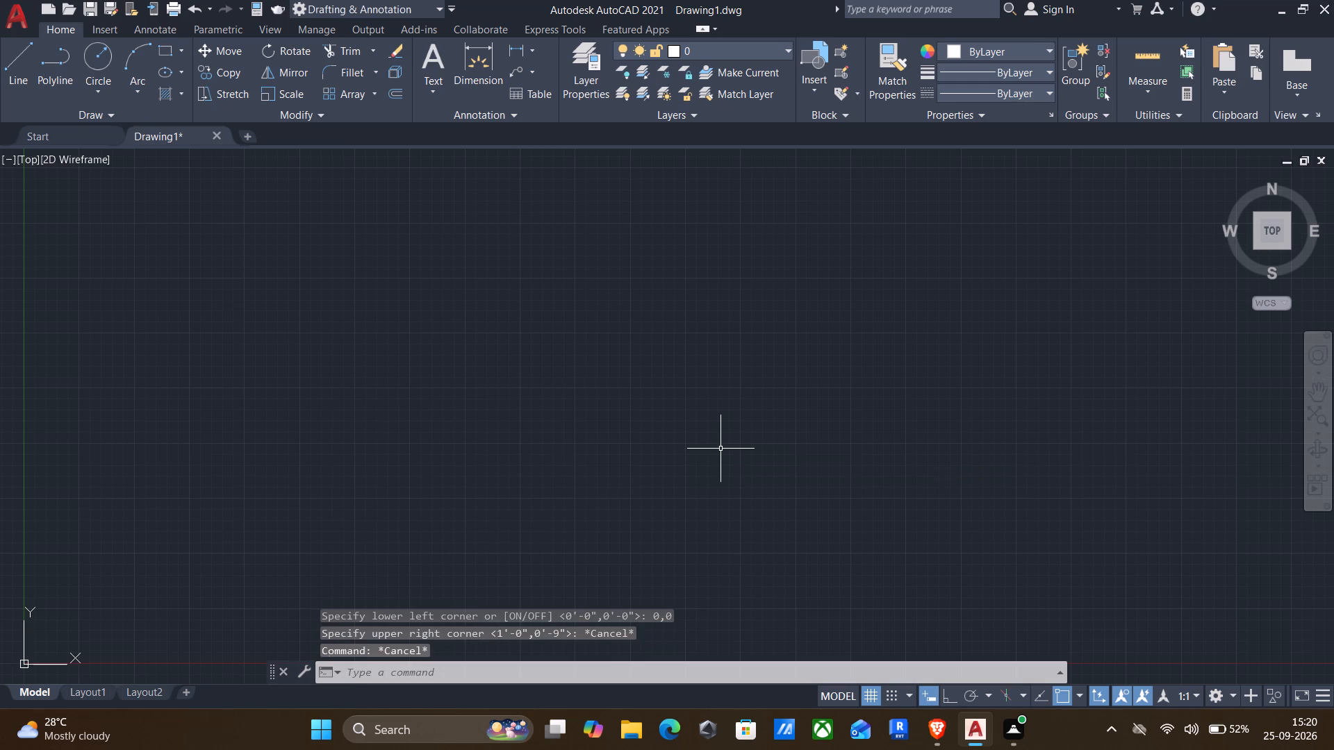
Set the model space limits with the lower corner at 0,0 and the upper corner at 200',200'.
text(lim)
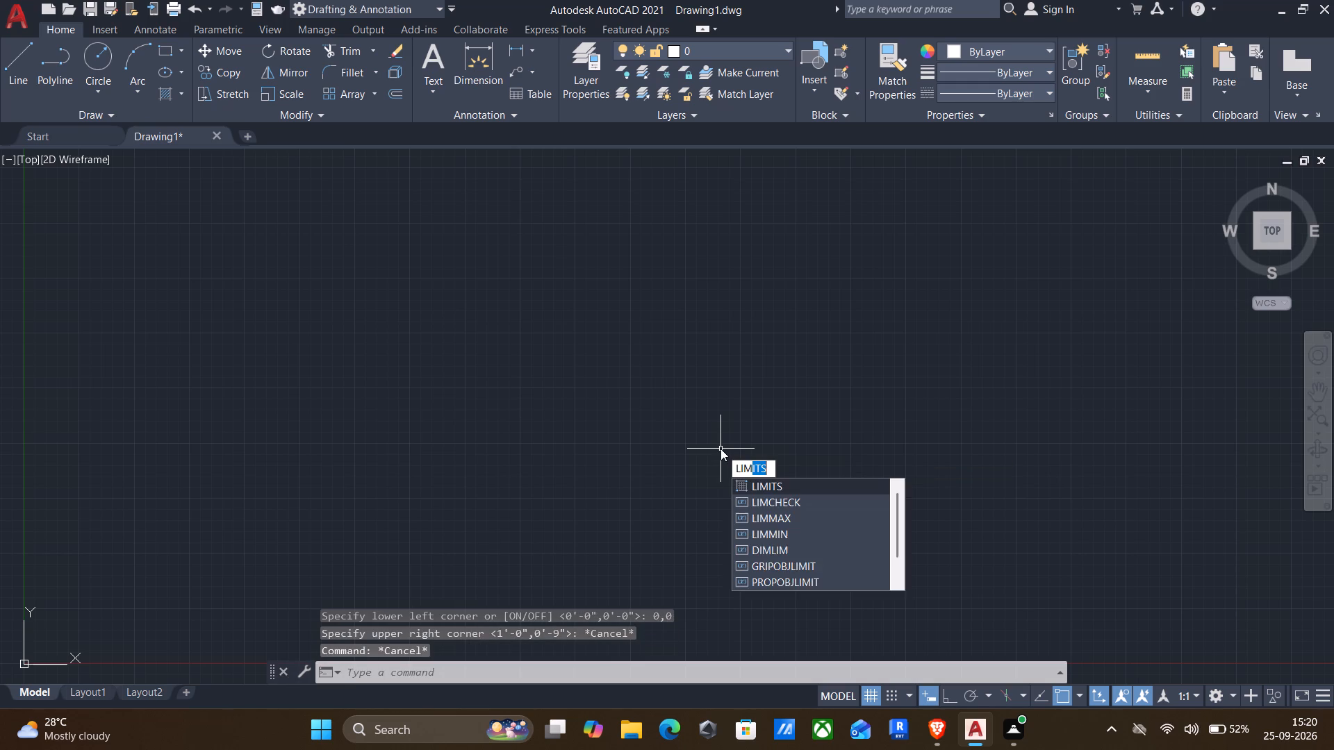
key(Return)
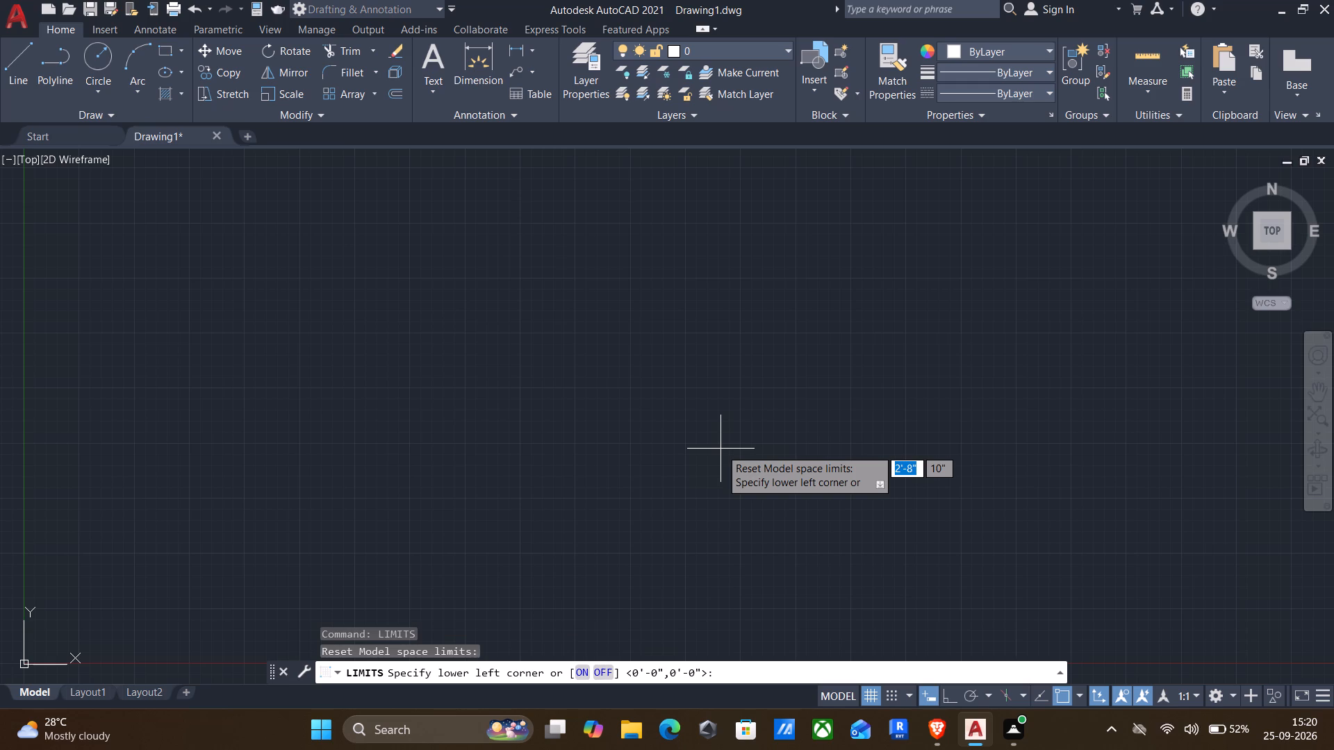
text(0,0)
key(Return)
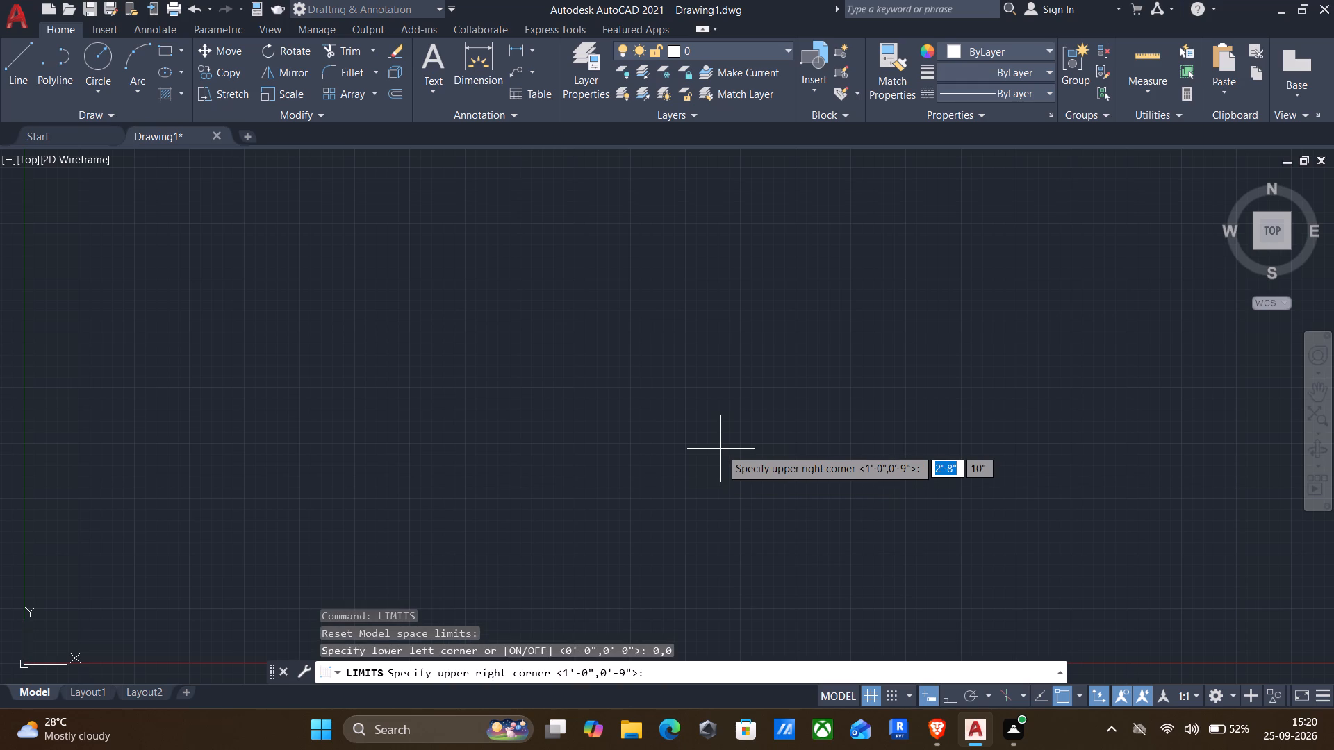
key(2)
text(00',200')
key(Return)
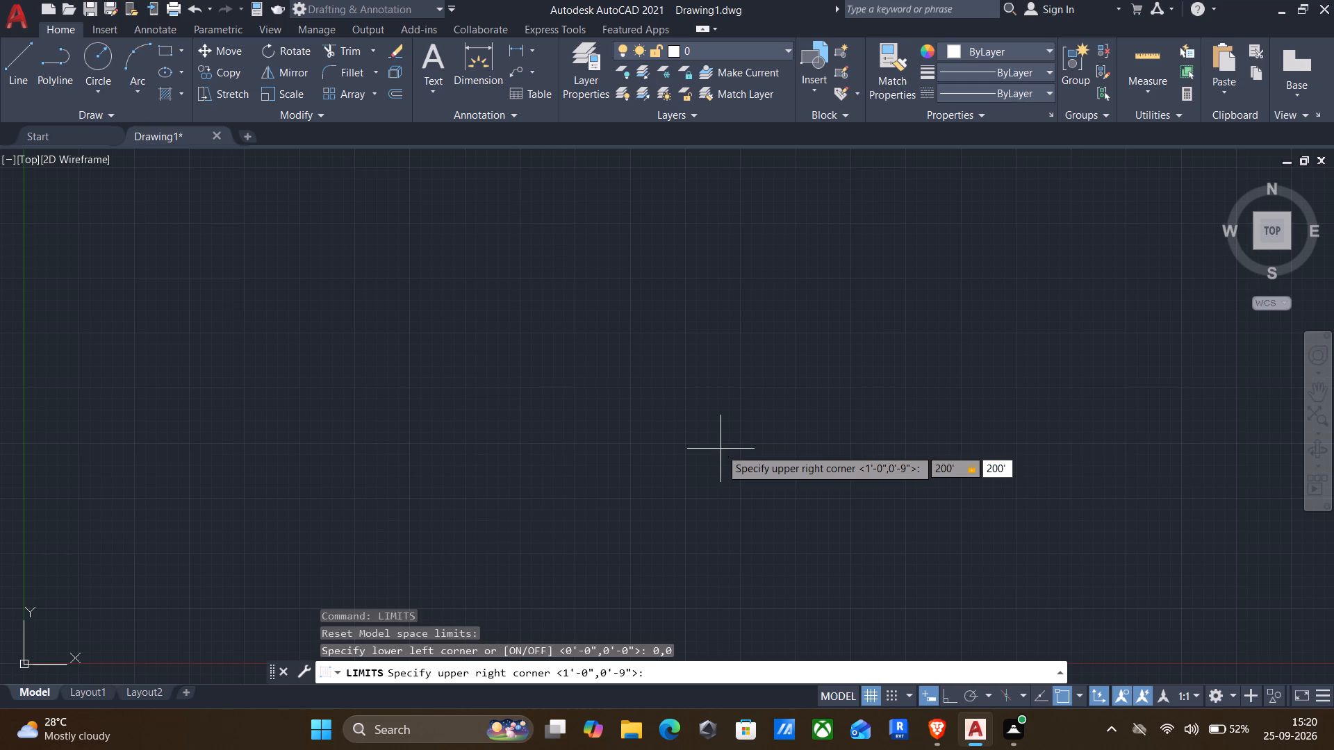
Draw a single vertical line 14' long downward from its start point, with Ortho turned on.
key(z)
key(Return)
key(a)
key(Return)
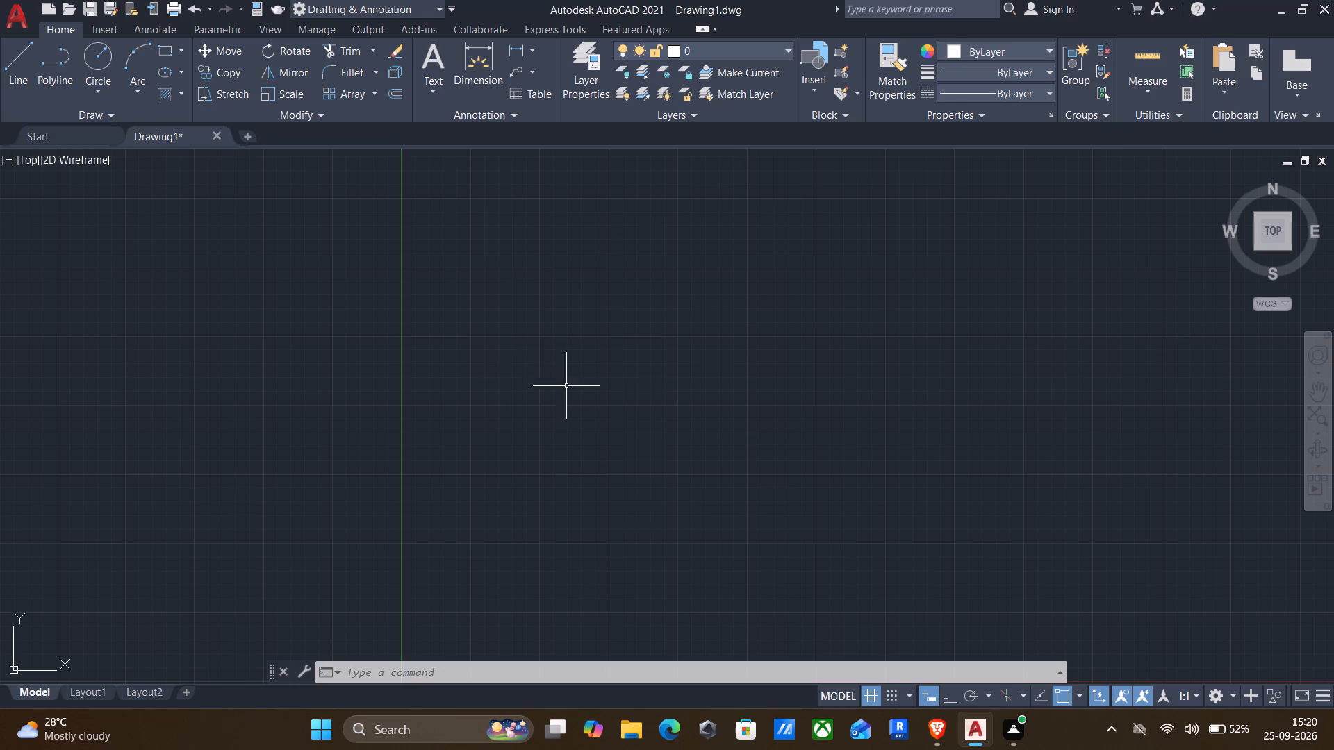
middle_drag(661, 376, 364, 411)
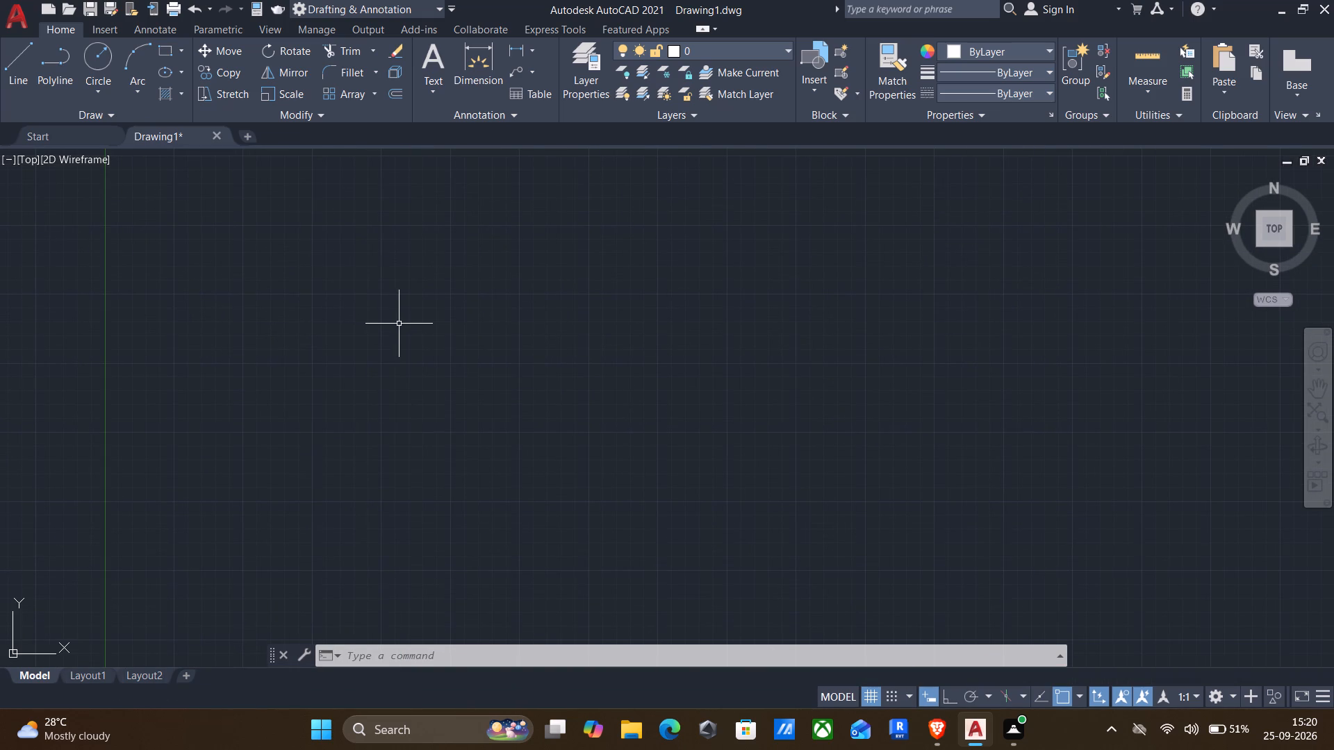
key(l)
key(Return)
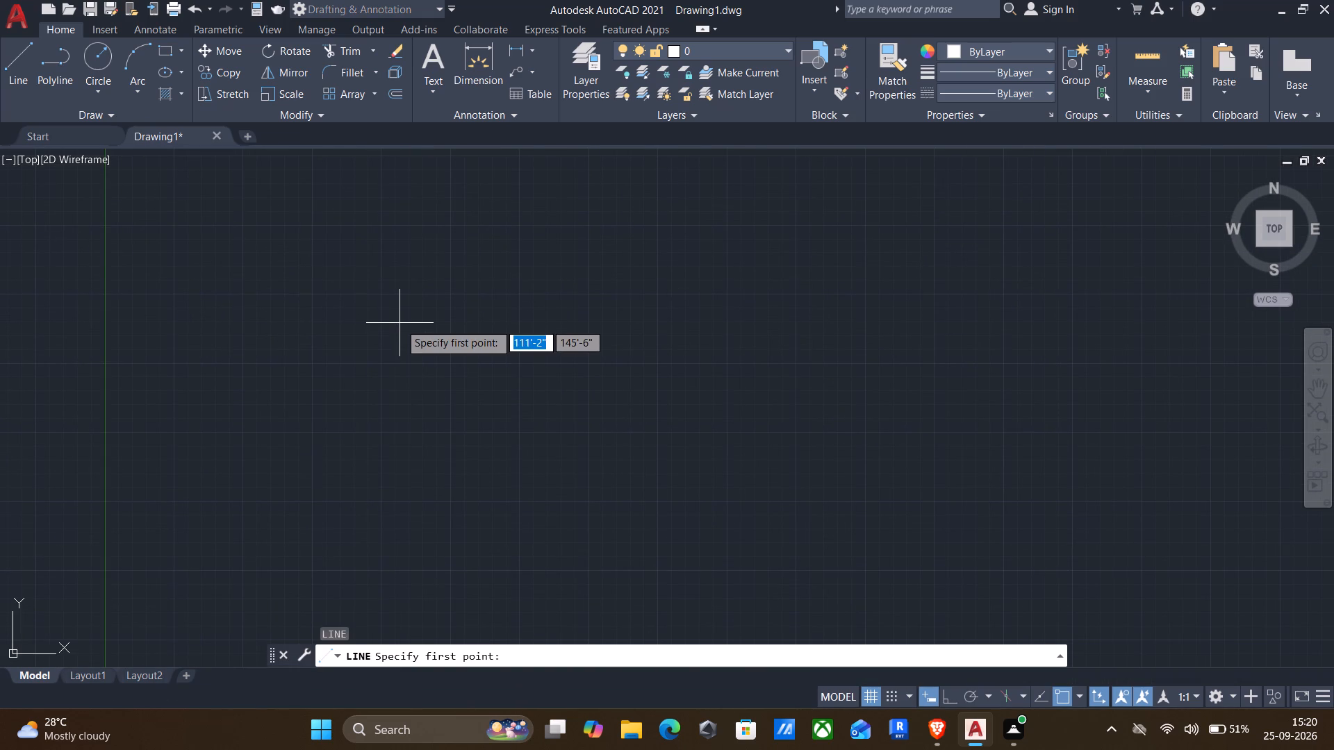
key(F8)
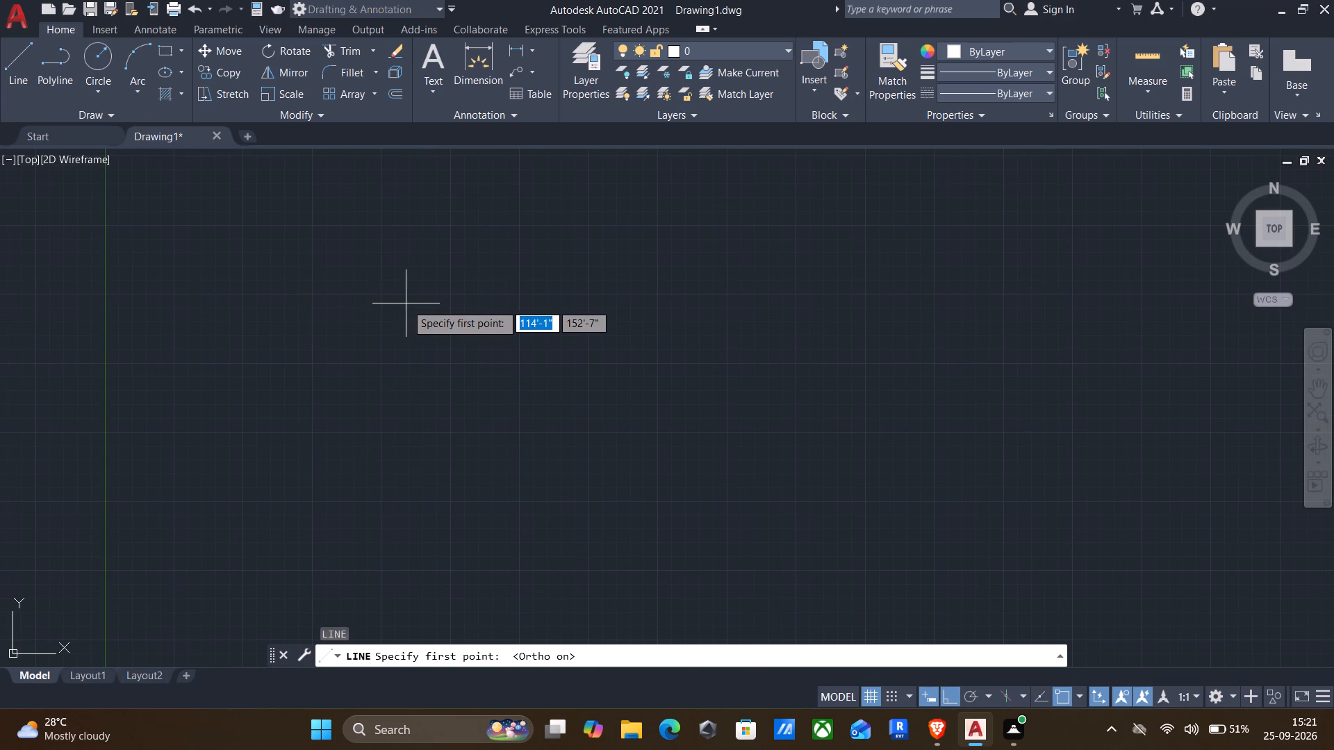
click(383, 257)
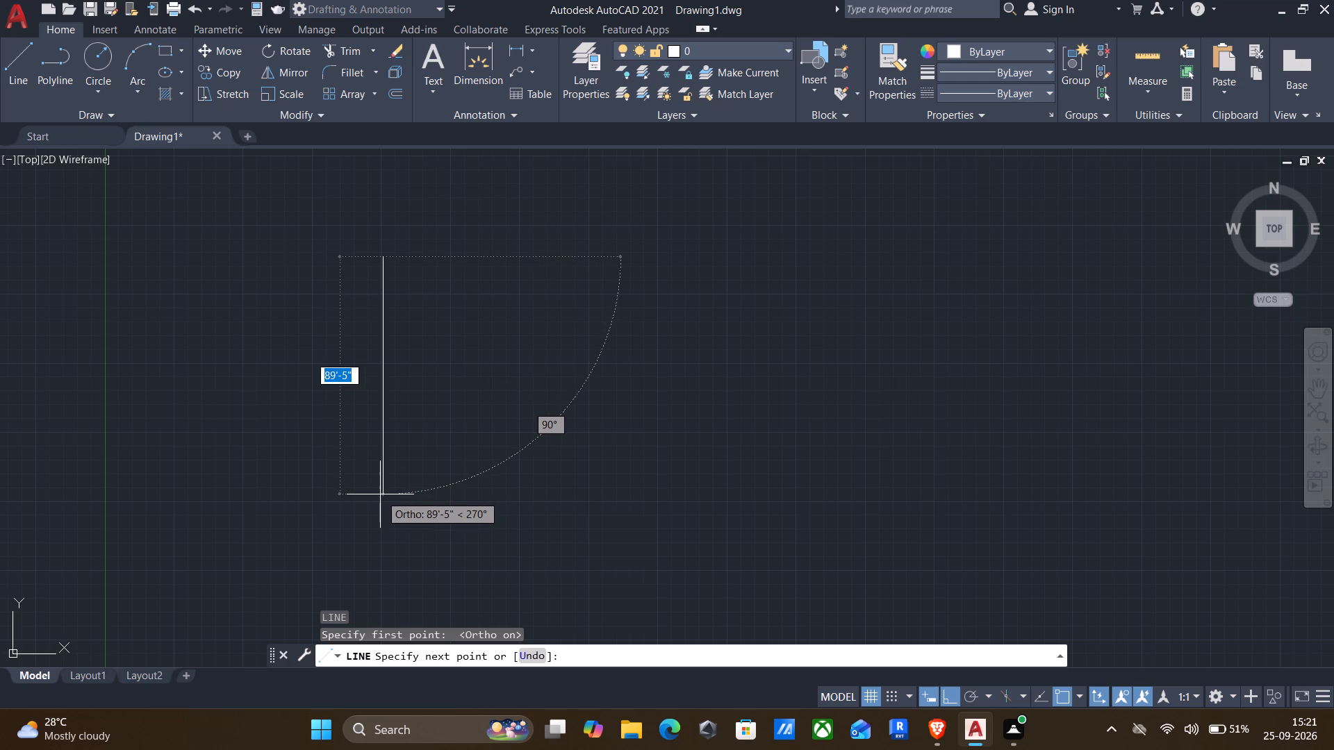
text(14')
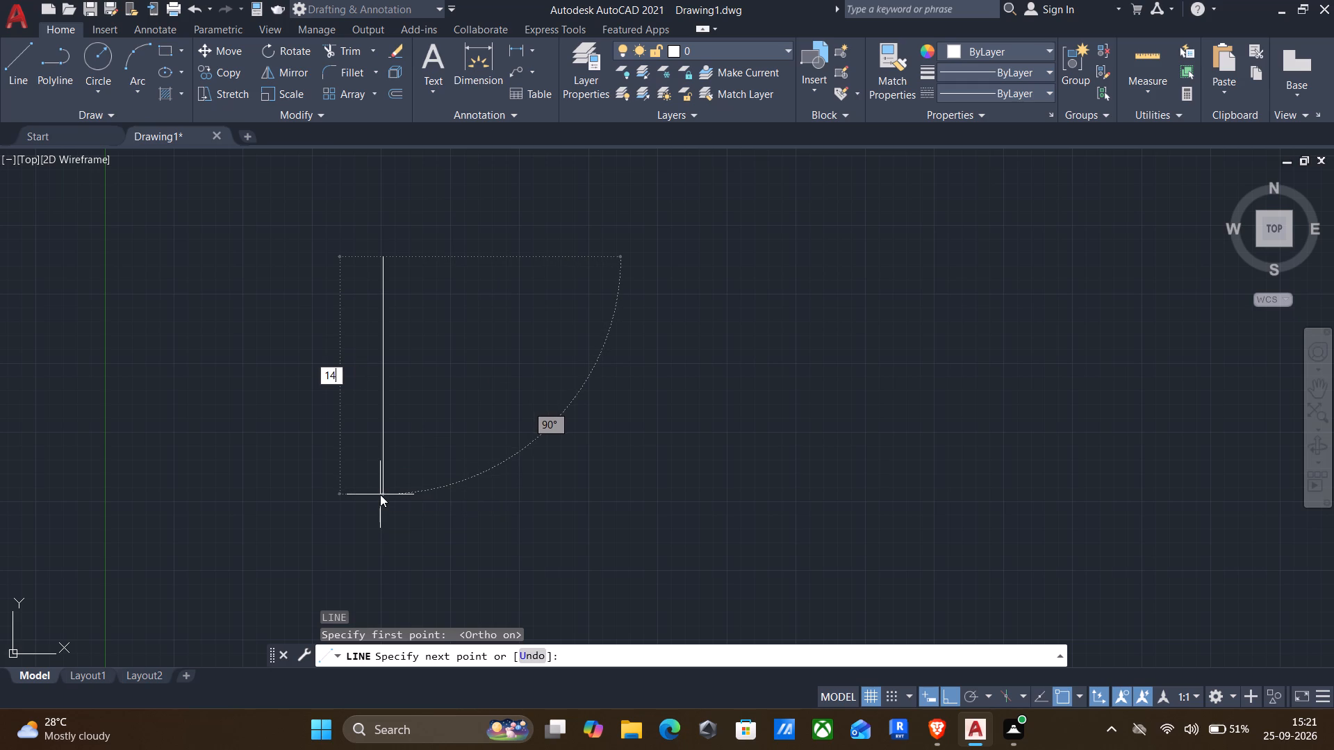
key(Return)
key(Return)
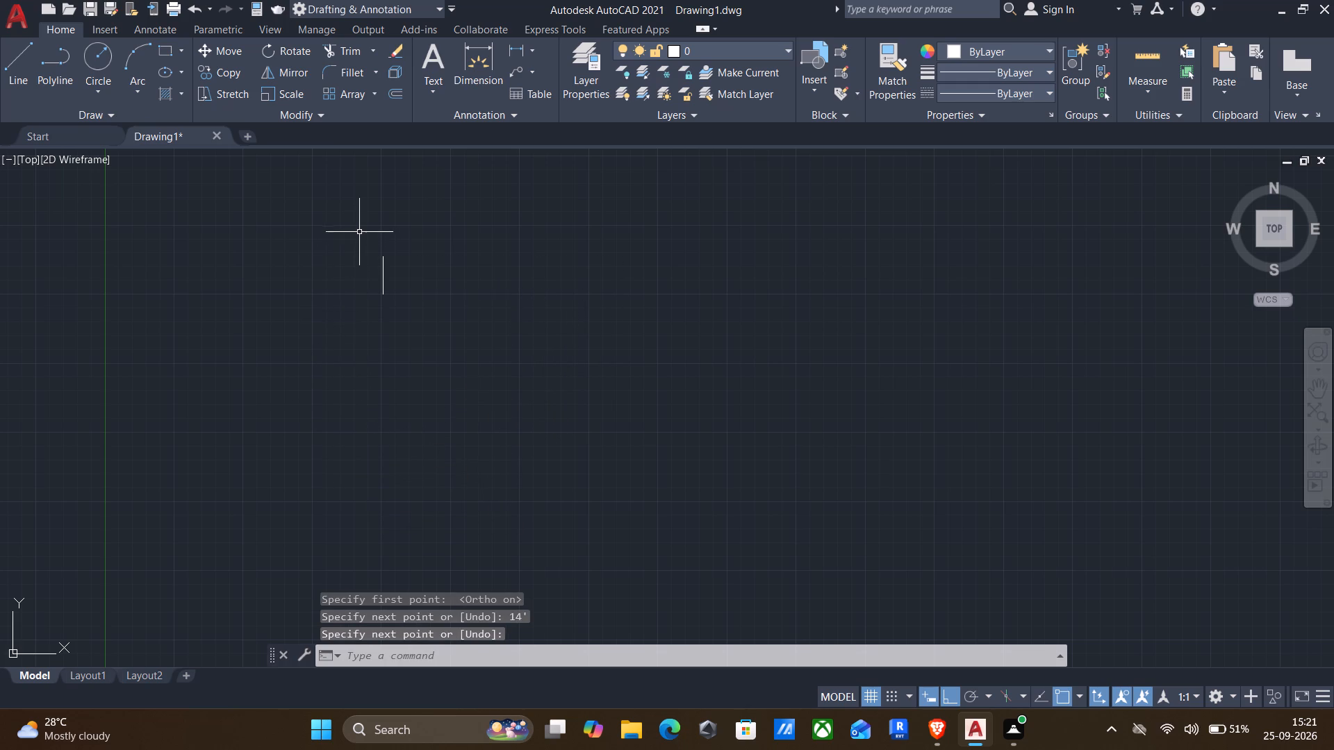
Offset the 14' vertical line 9" to its right to form a double wall line.
scroll(362, 231, up, 3)
scroll(490, 412, up, 1)
middle_drag(492, 414, 443, 381)
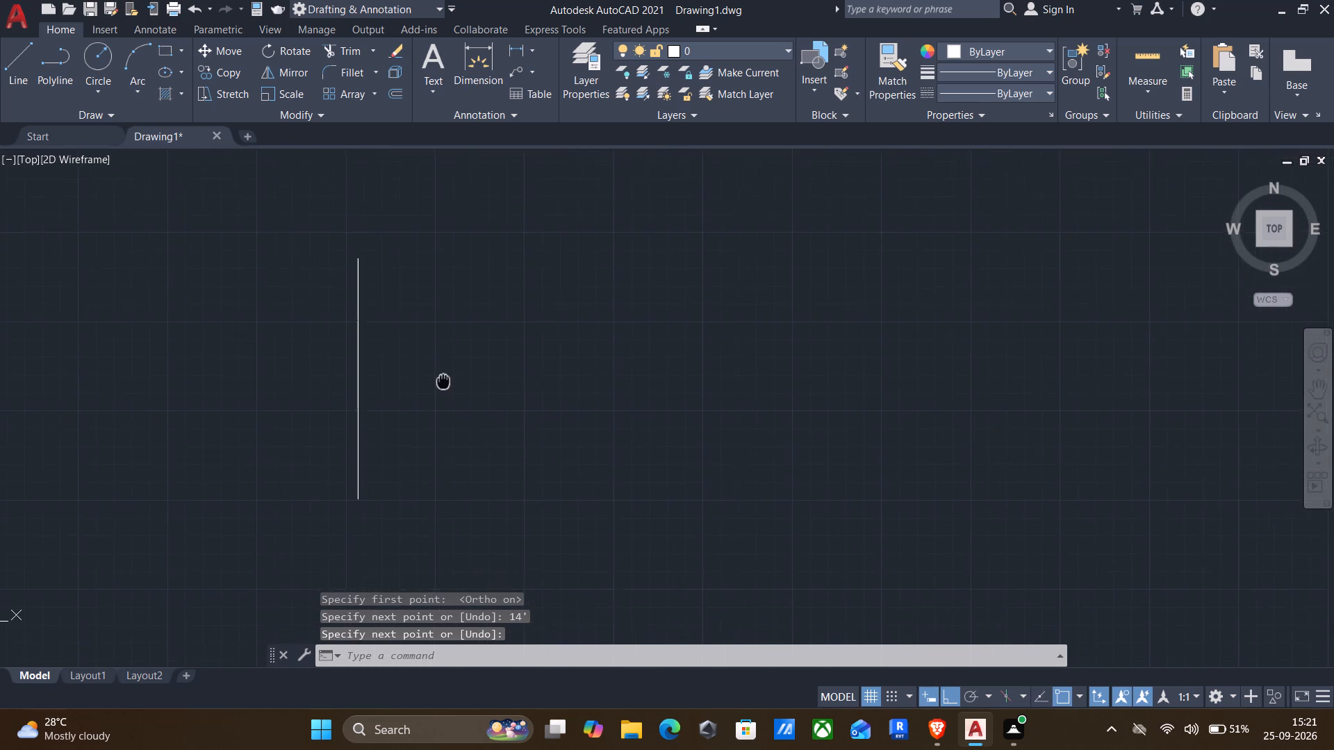
middle_drag(443, 381, 421, 363)
middle_click(421, 364)
key(o)
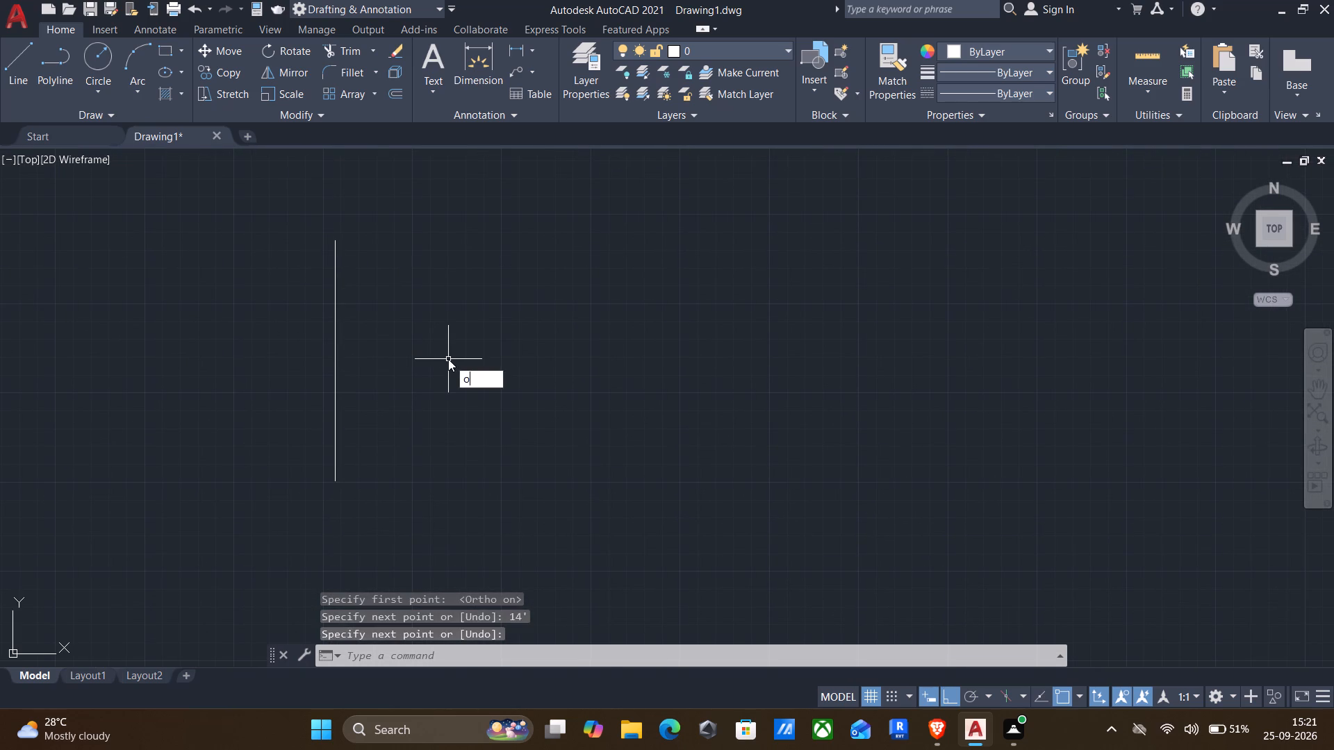
key(Return)
drag(253, 391, 275, 392)
click(423, 378)
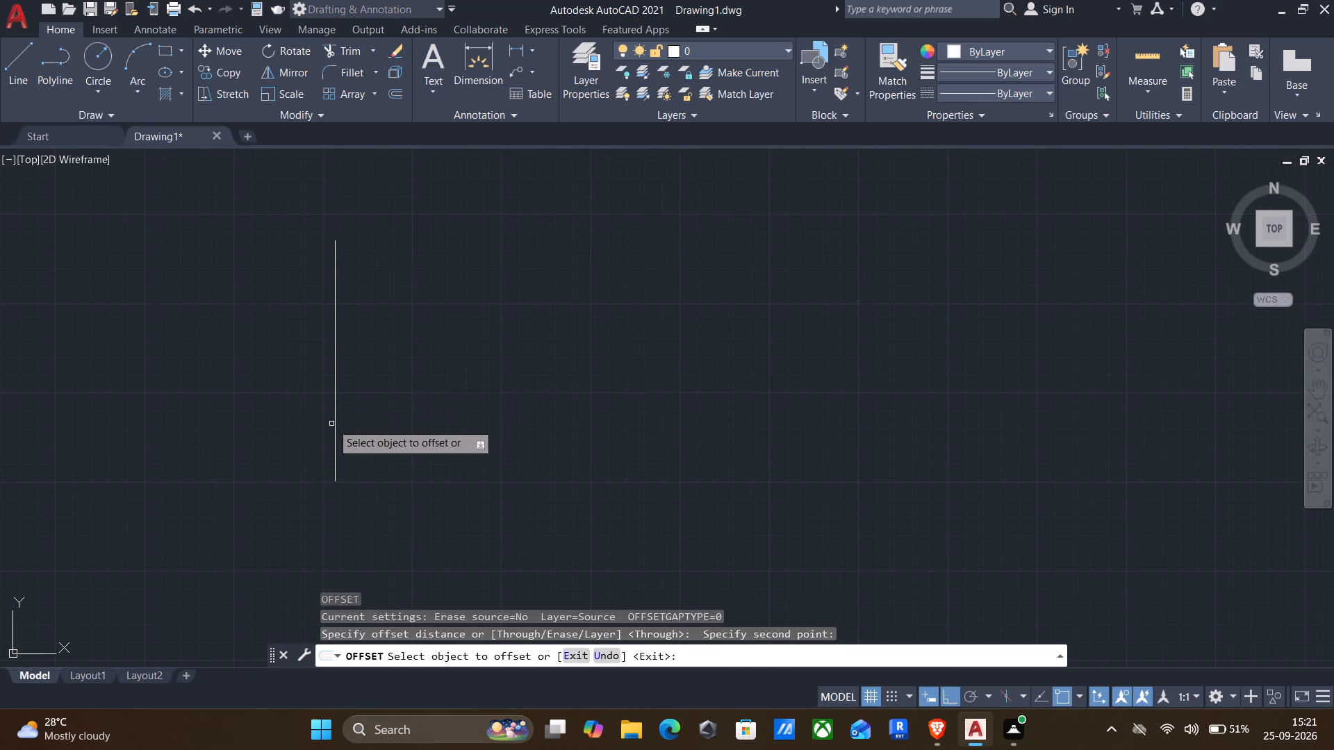
click(333, 415)
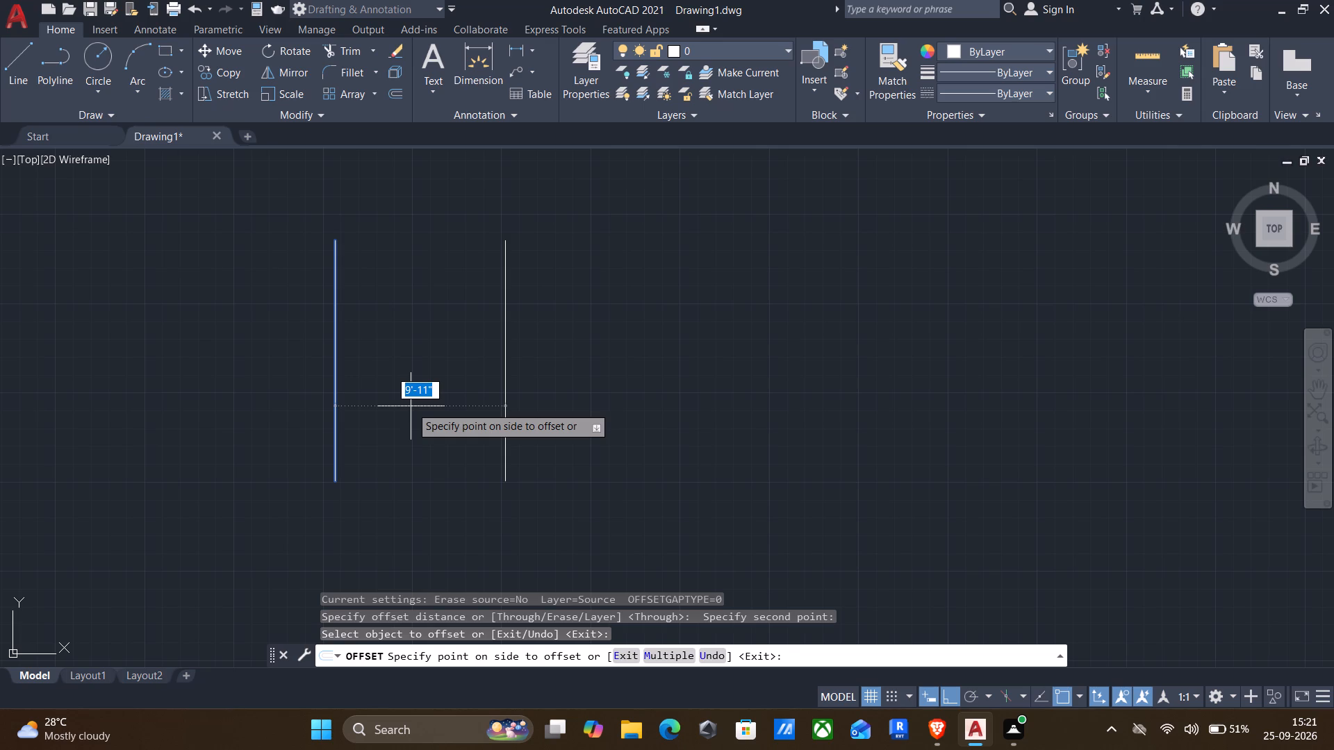
text(9")
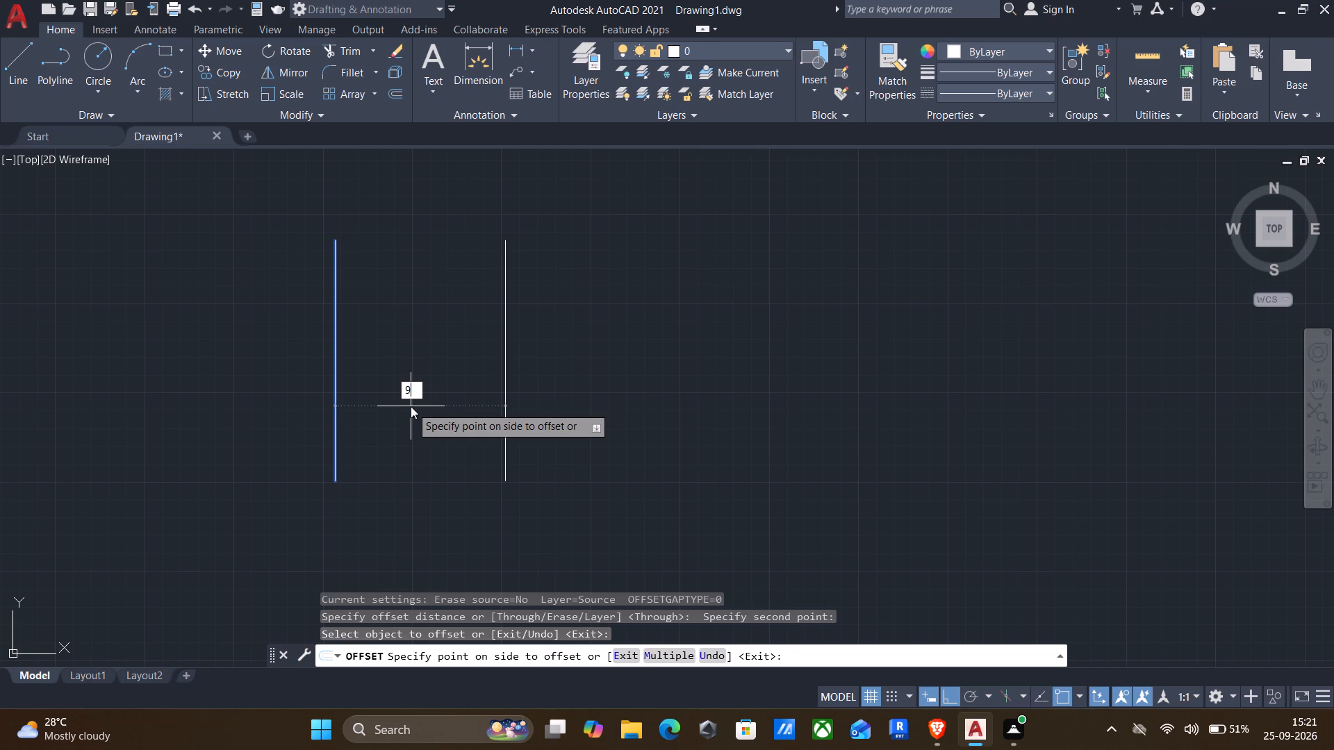
key(Return)
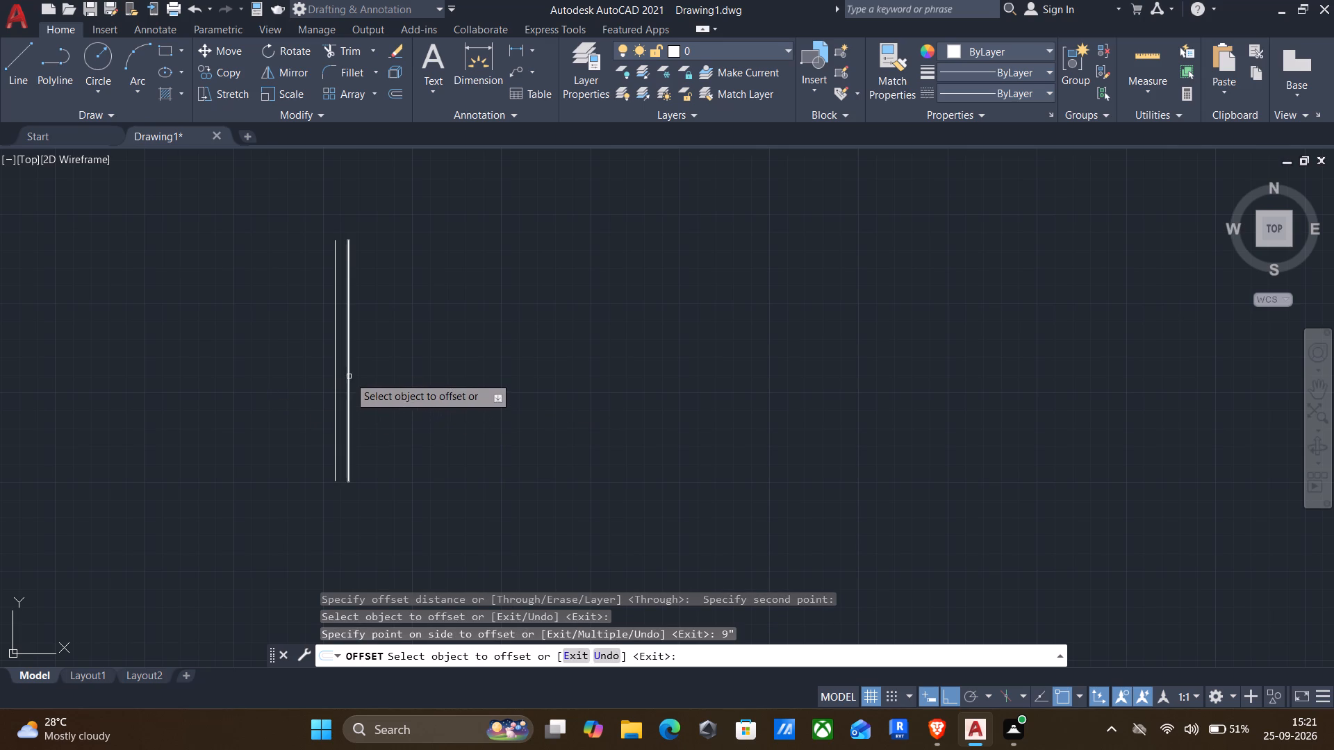
Offset the inner vertical wall line 26'11" to its right for the opposite wall.
click(349, 376)
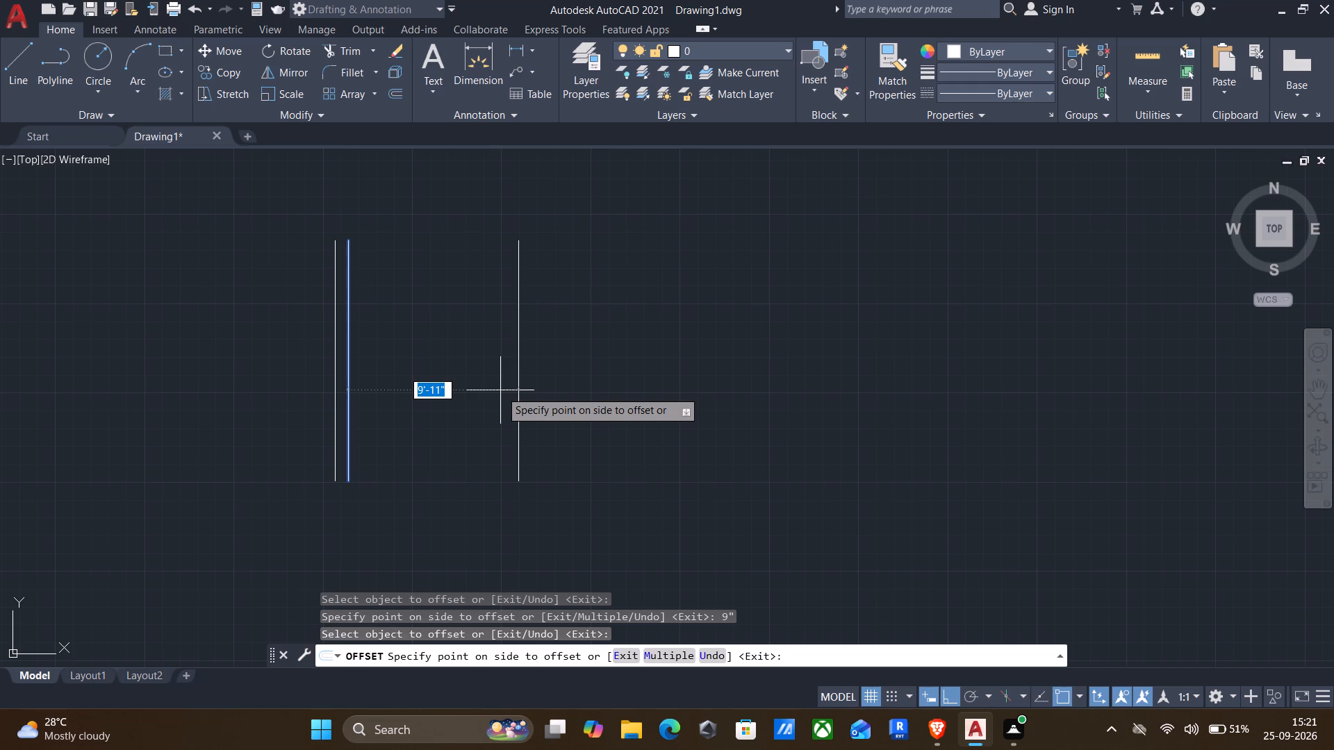
text(26'2)
key(BackSpace)
key(2)
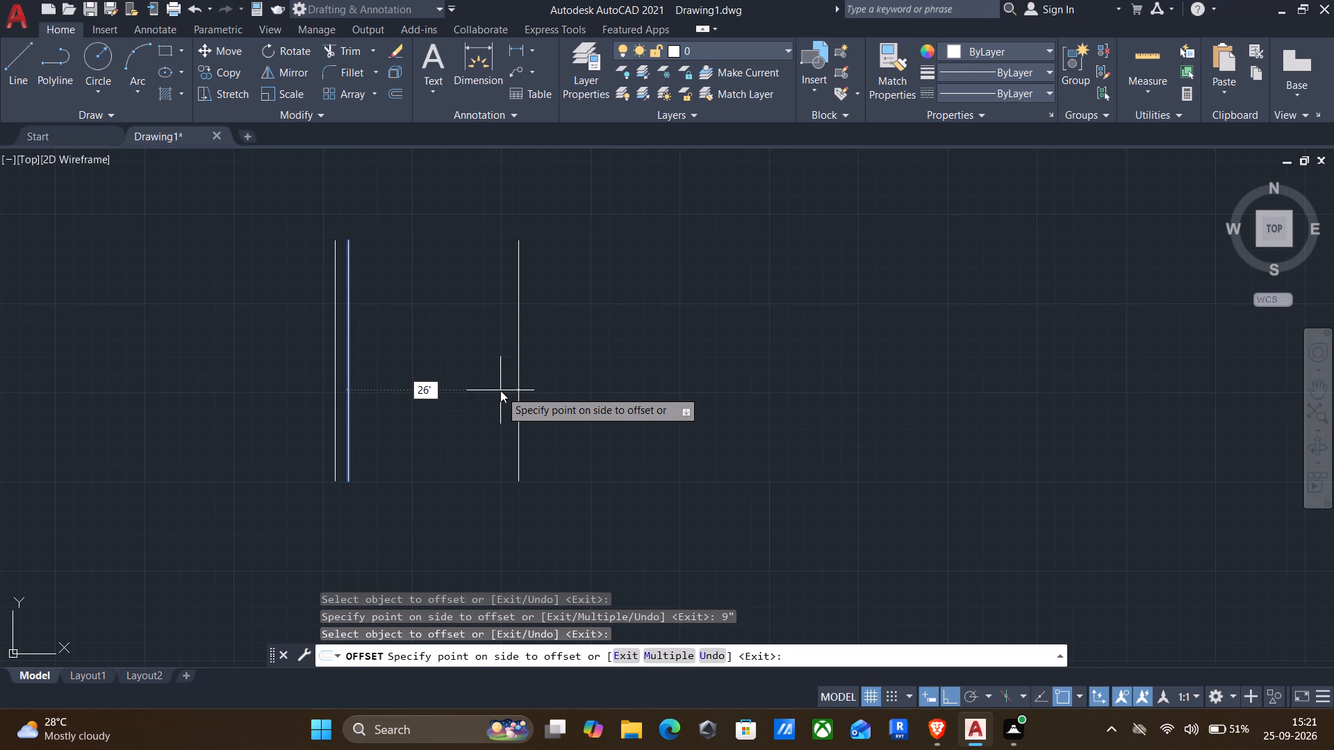
key(BackSpace)
text(11")
key(Return)
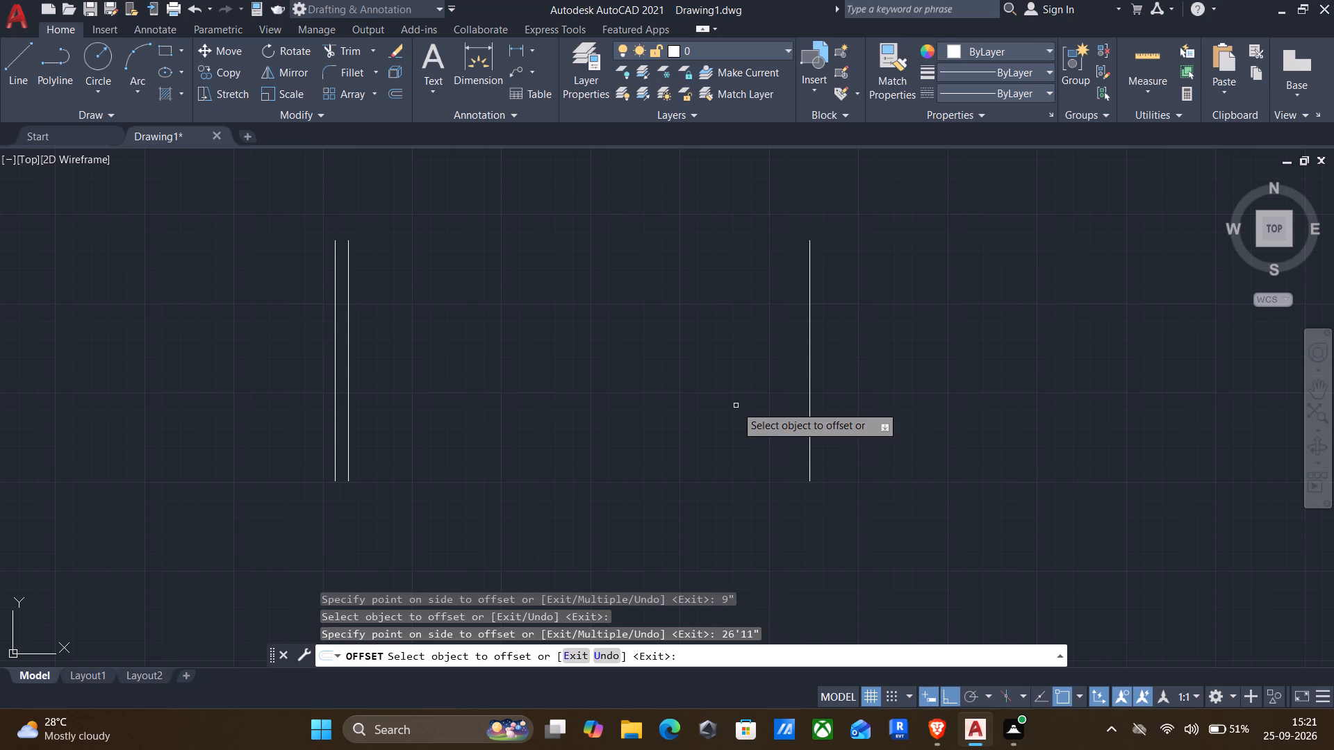
Offset the opposite wall line 9" to its right to form a second double wall.
click(809, 386)
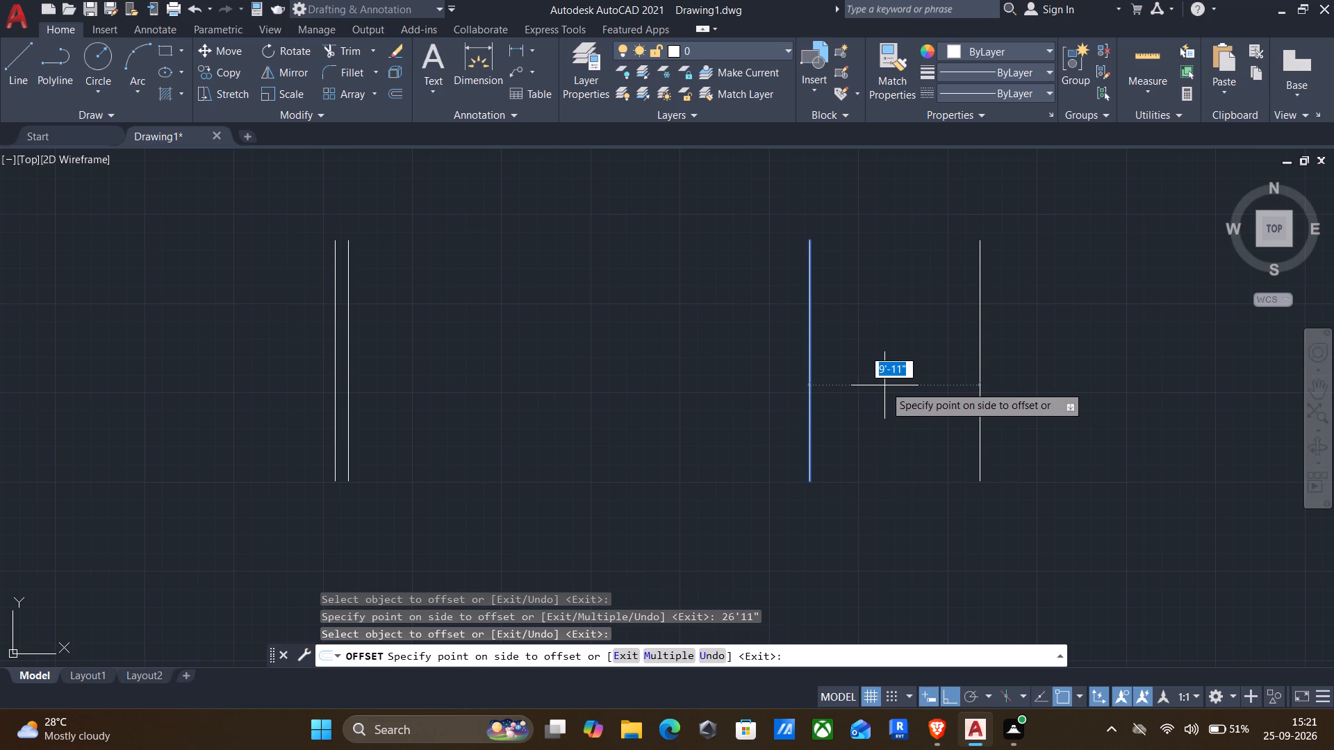
text(9")
key(Return)
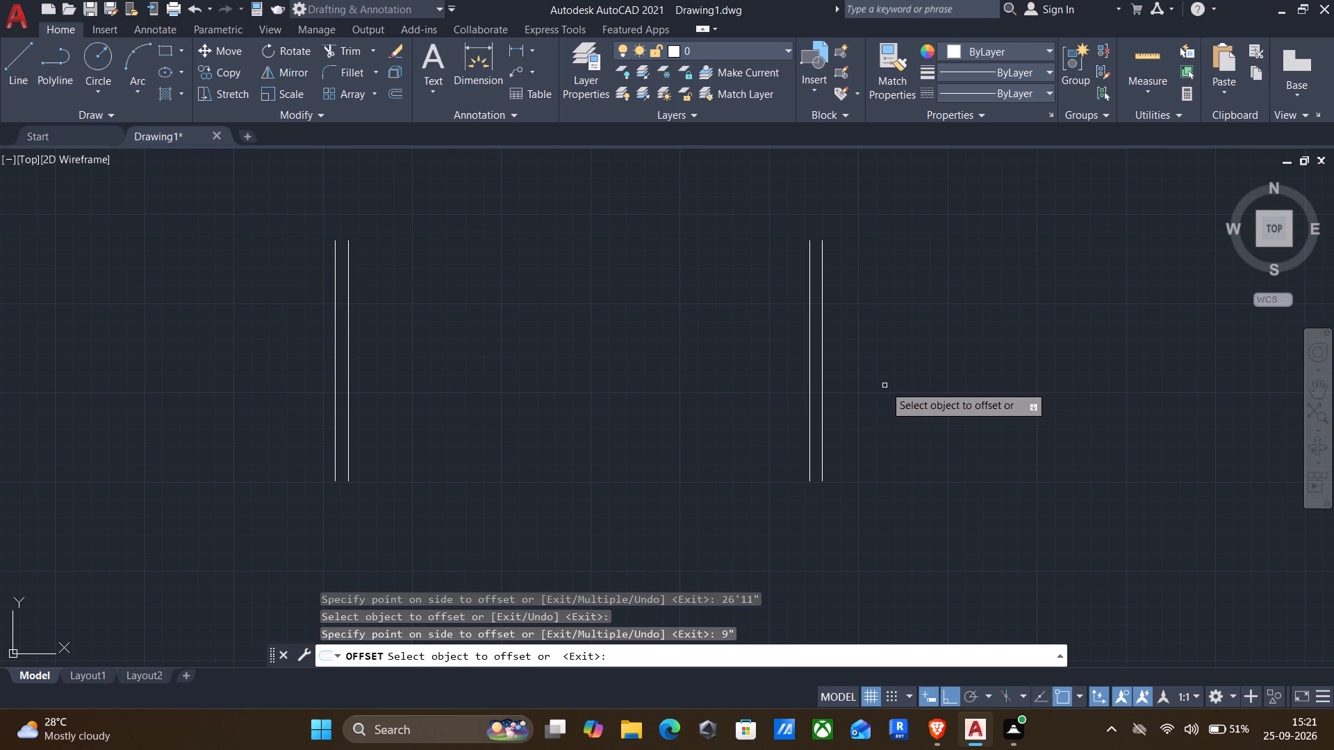
Offset the outer line of the second double wall 8'10" to its right for the smaller room's far wall.
click(823, 391)
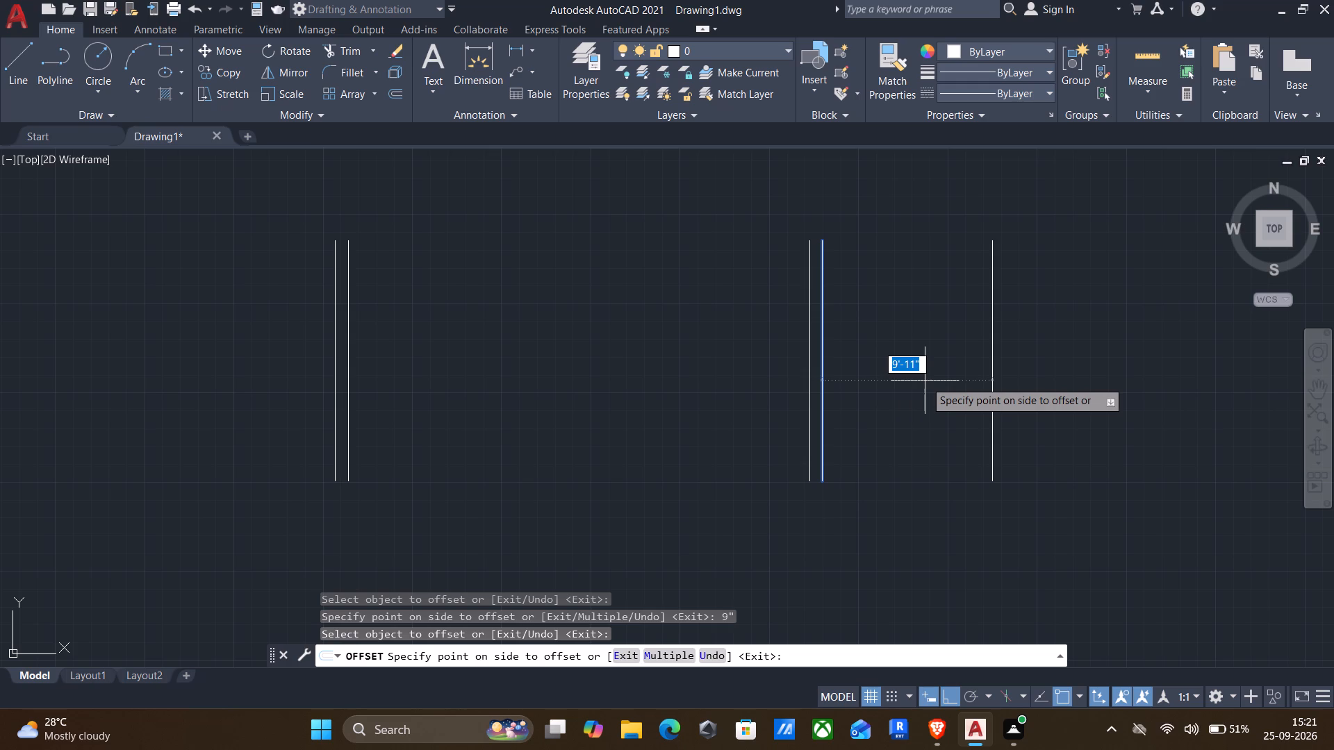
text(8'10)
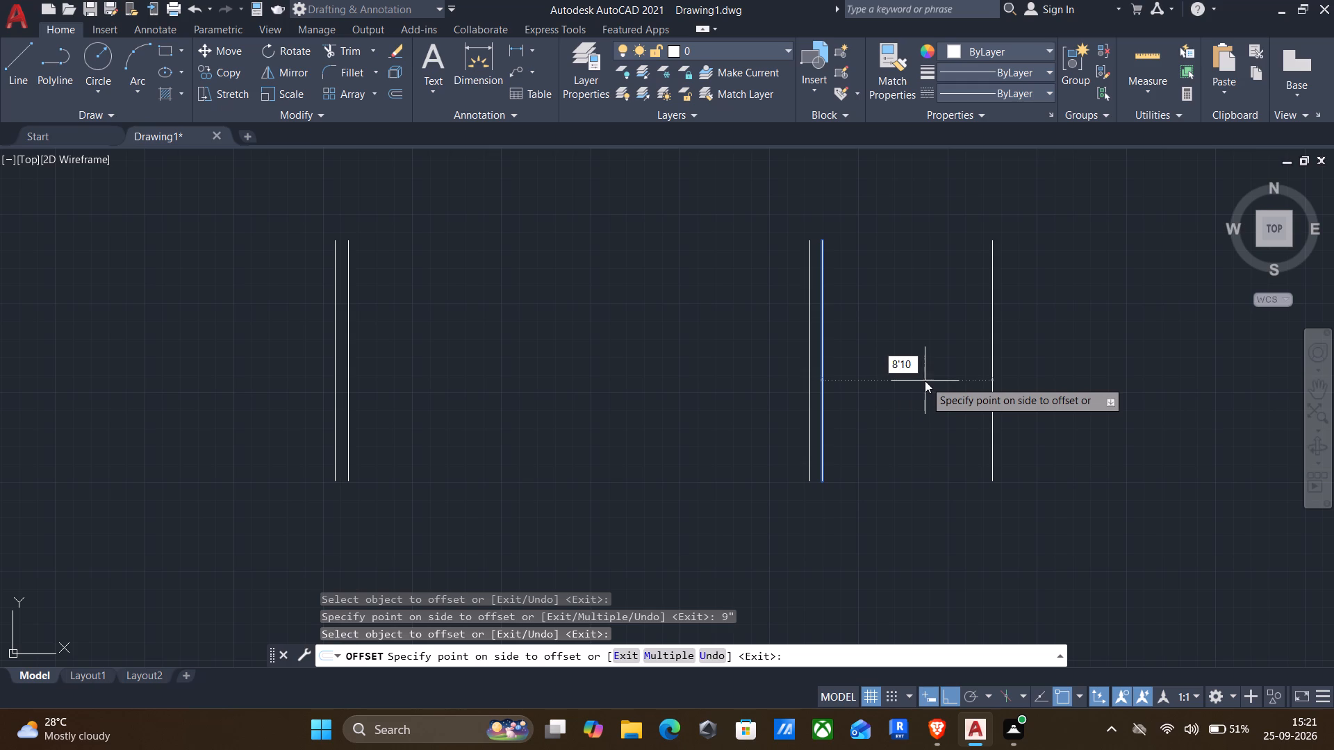
key(shift+quotedbl)
key(Return)
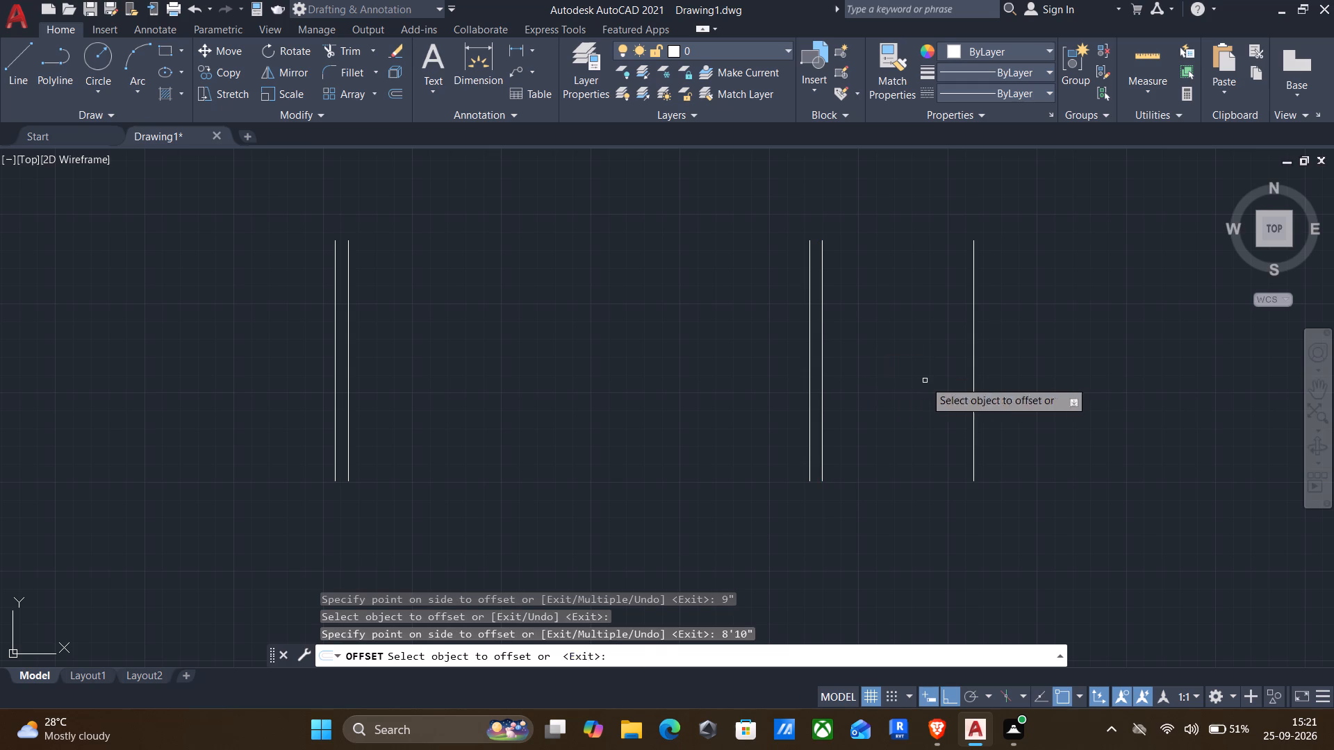
Offset the new far-right wall line 9" to its right to form the third double wall.
click(972, 411)
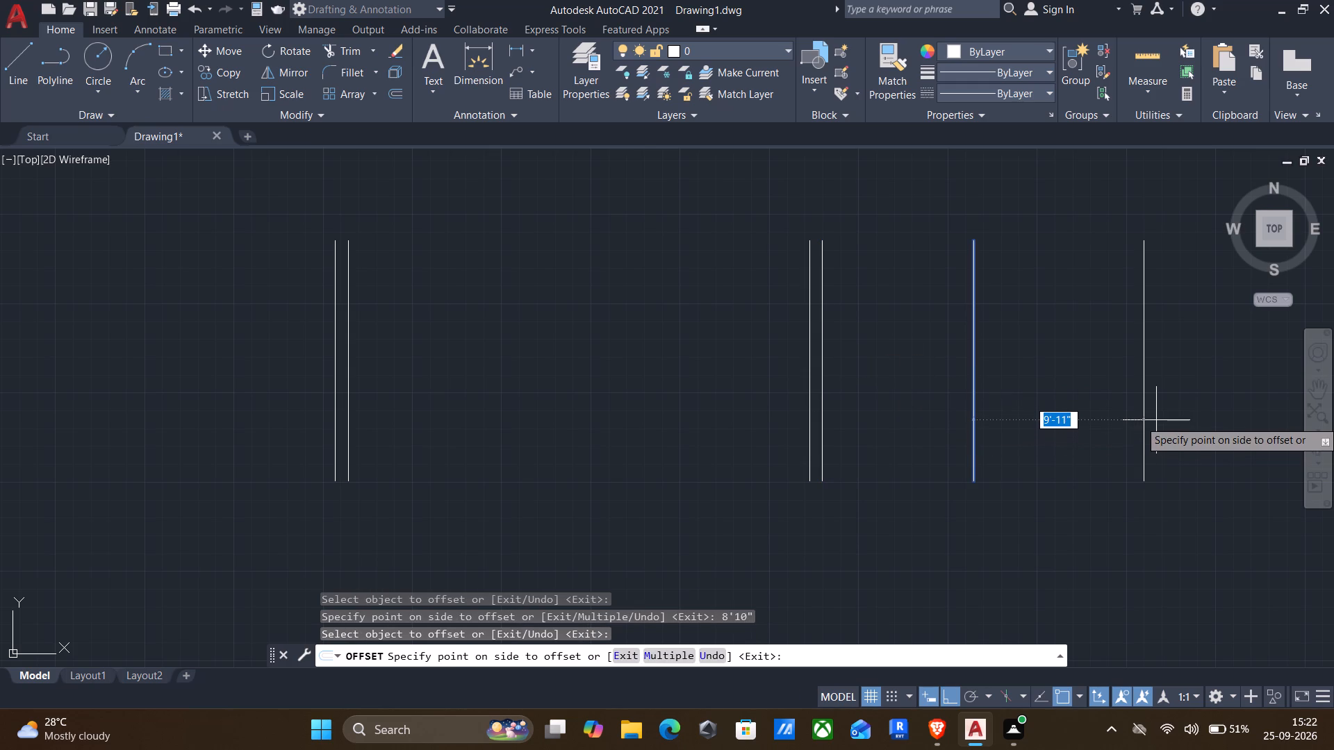
key(9)
key(shift+quotedbl)
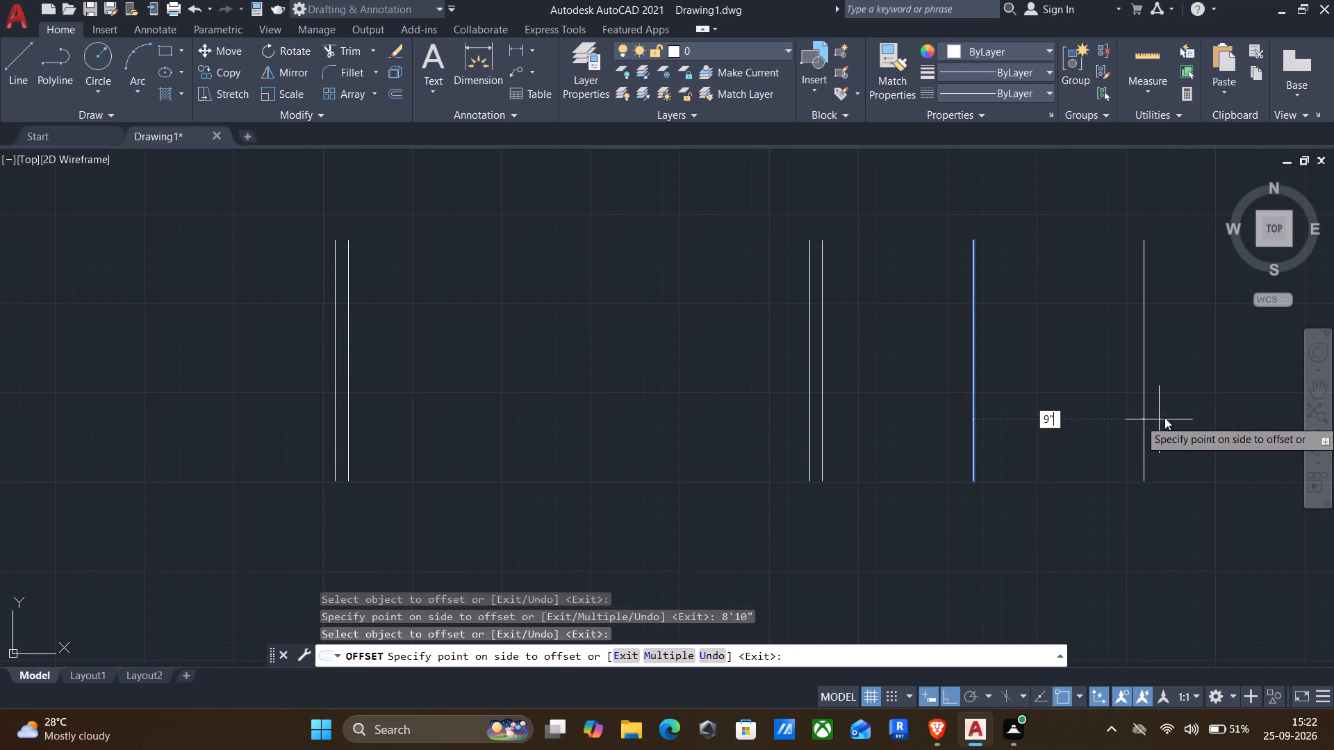
key(Return)
key(Return)
Draw a horizontal line across the wall tops, from the leftmost line's upper end to the rightmost line's upper end.
middle_drag(814, 367, 909, 454)
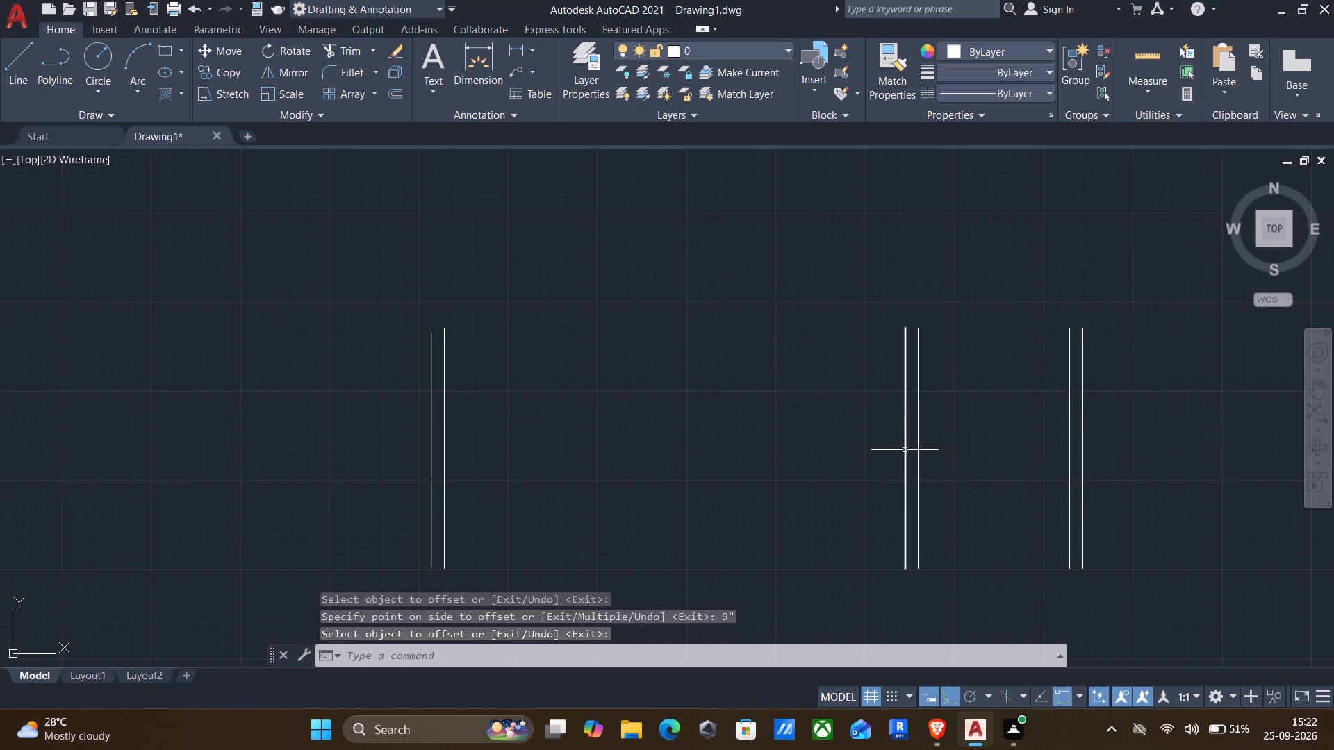
scroll(899, 444, up, 1)
key(l)
key(Return)
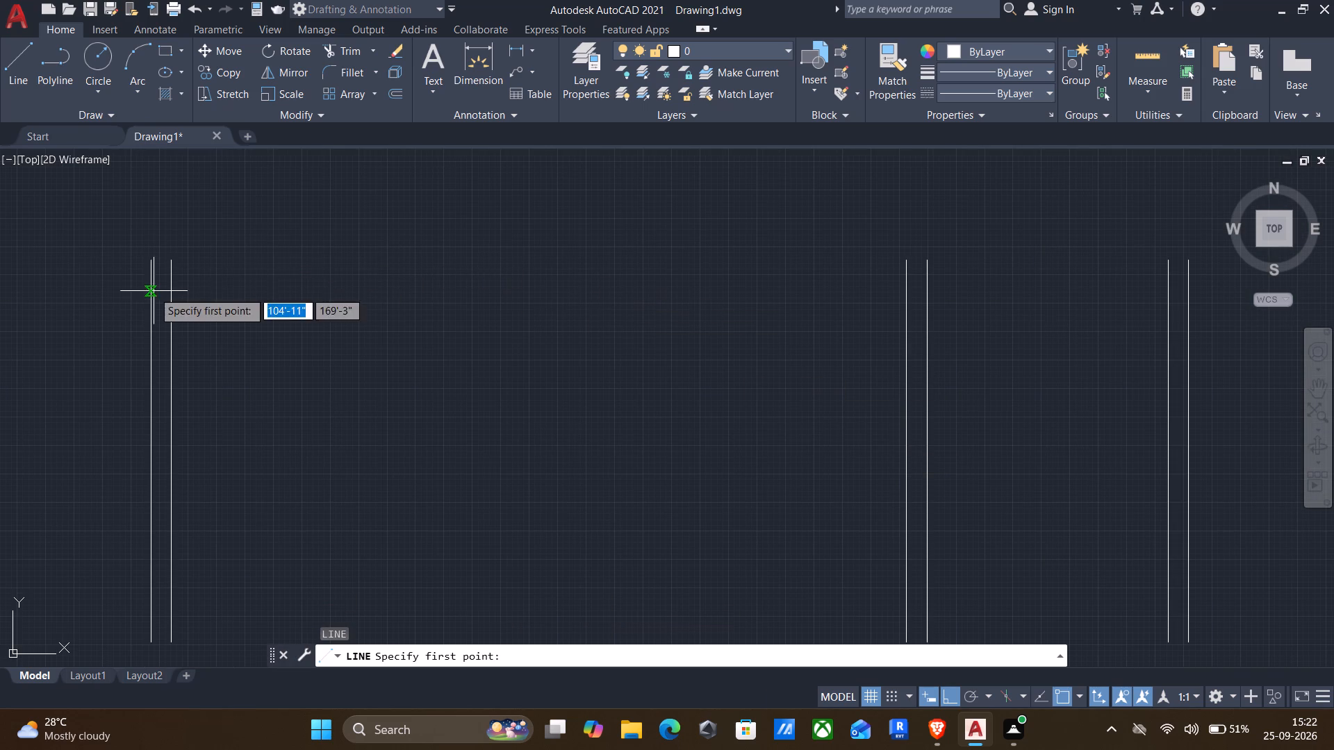
click(150, 256)
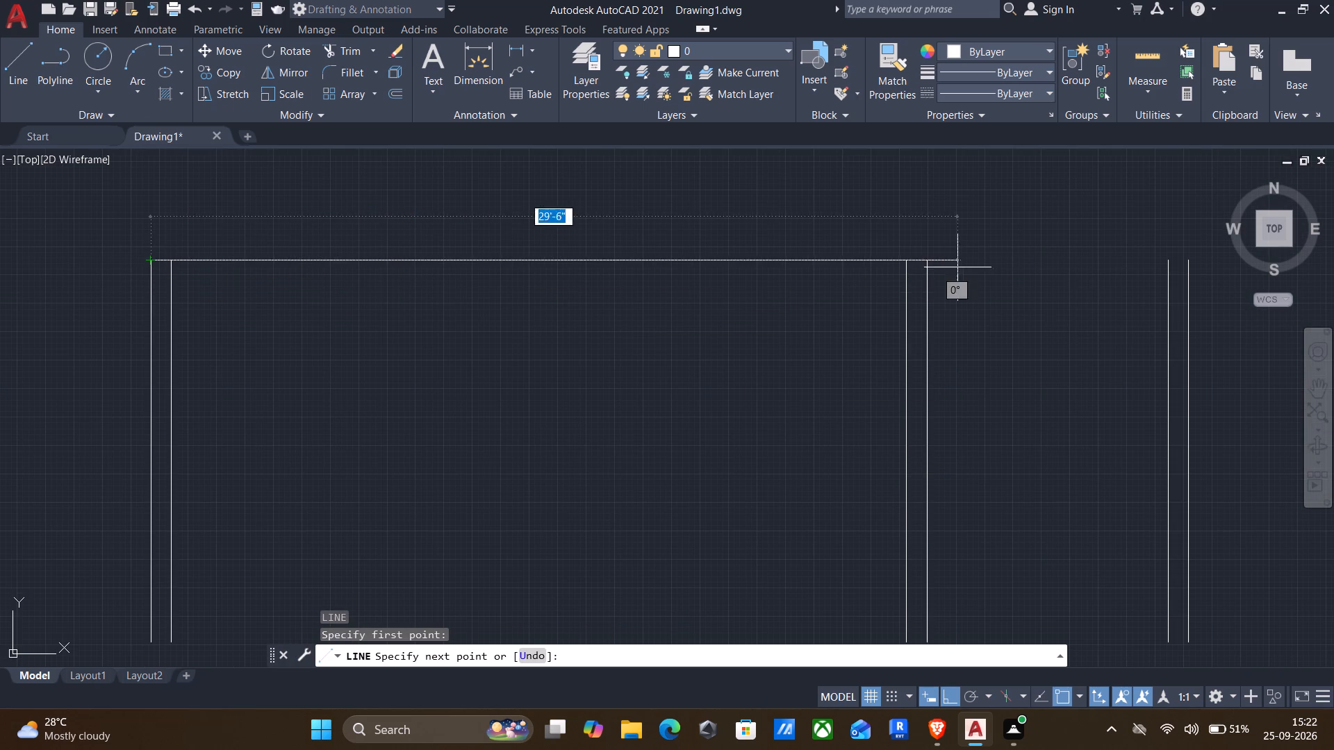
click(1186, 265)
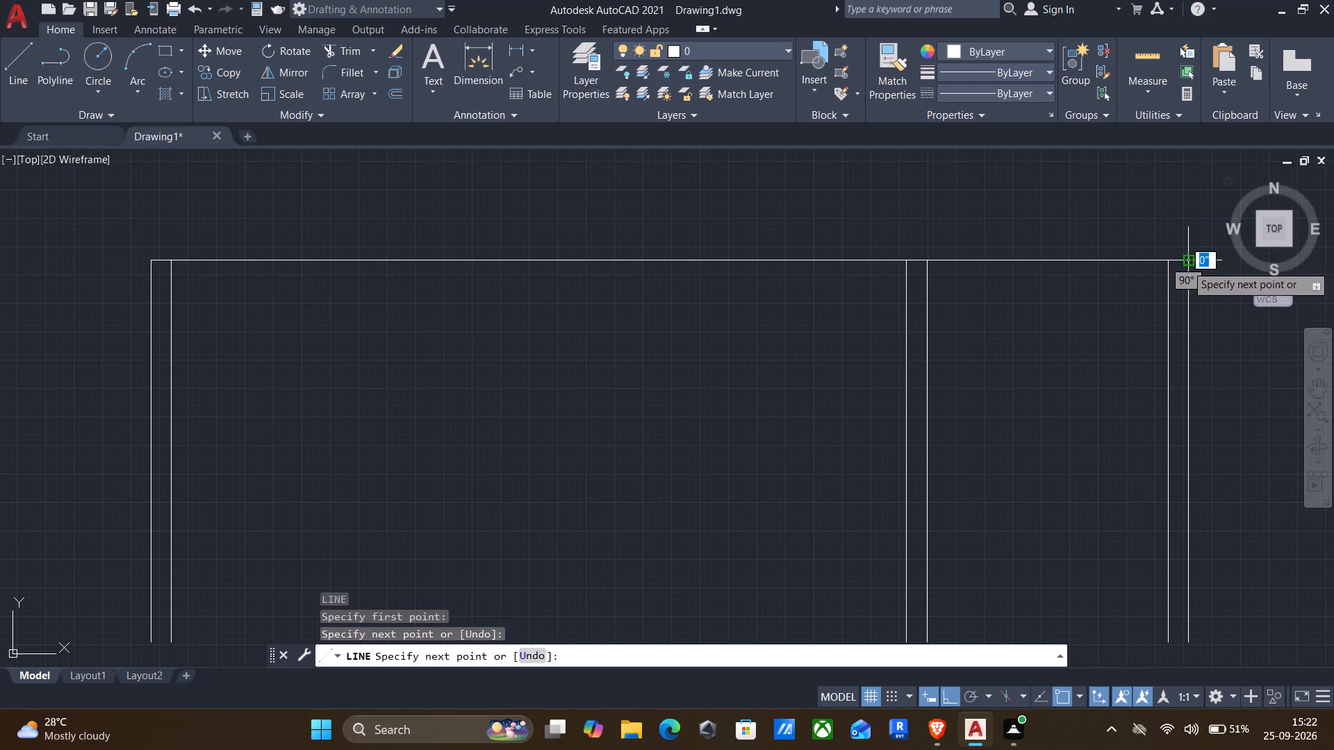
key(Return)
Offset the horizontal top line 9" upward to form the double top wall.
scroll(1117, 271, down, 2)
key(o)
key(Return)
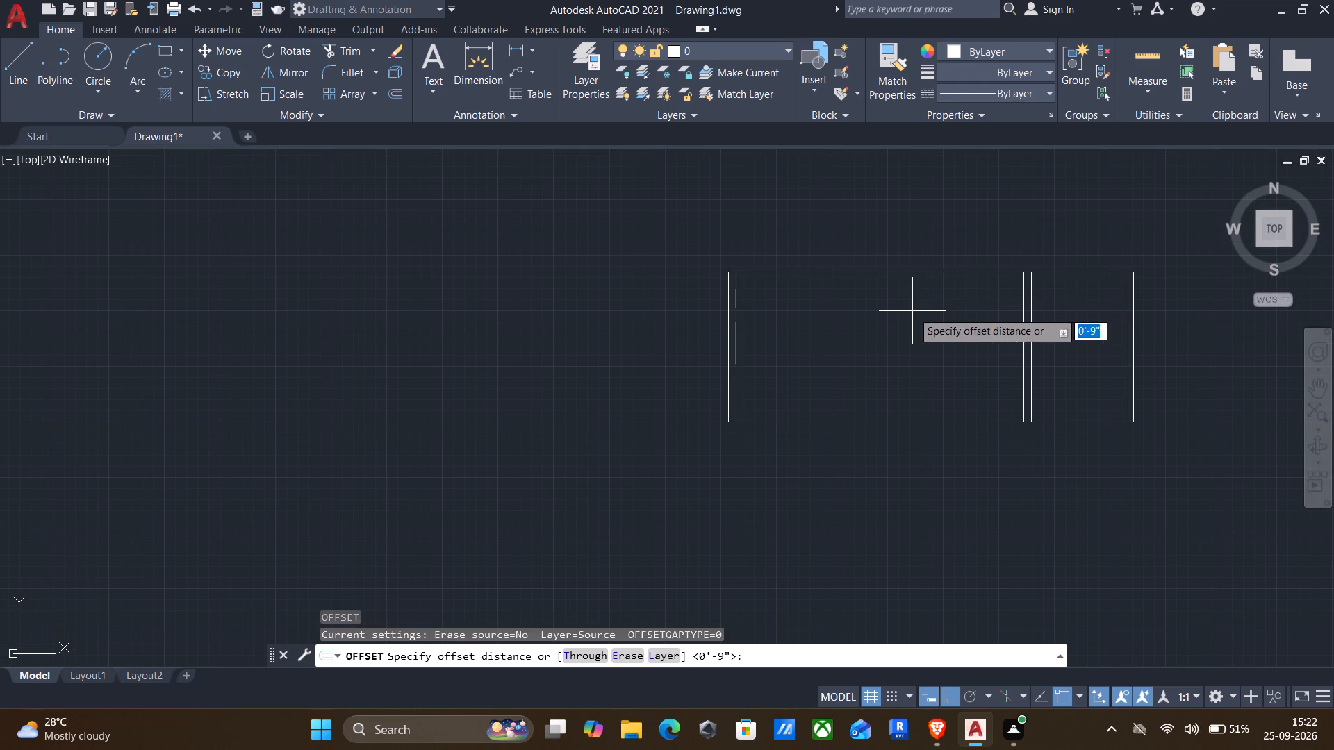
drag(912, 312, 912, 299)
click(913, 256)
click(882, 271)
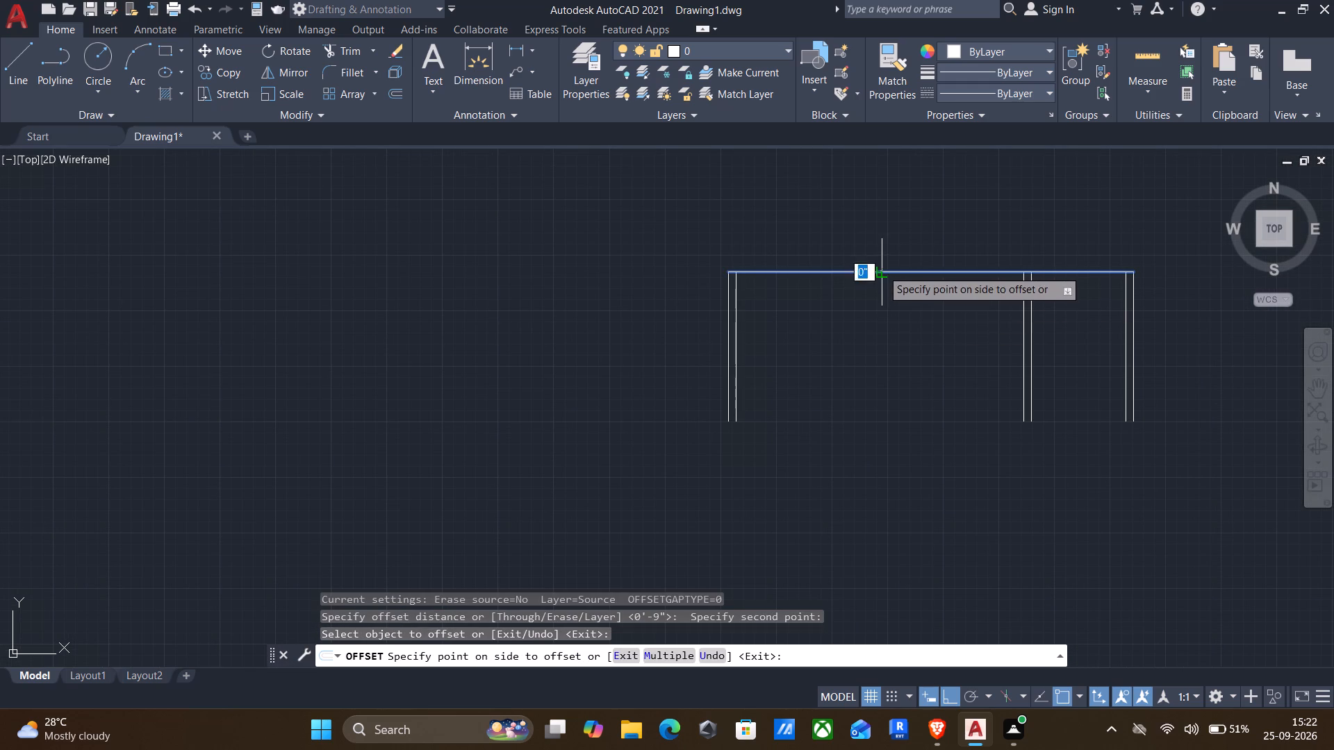
key(9)
key(shift+quotedbl)
key(Return)
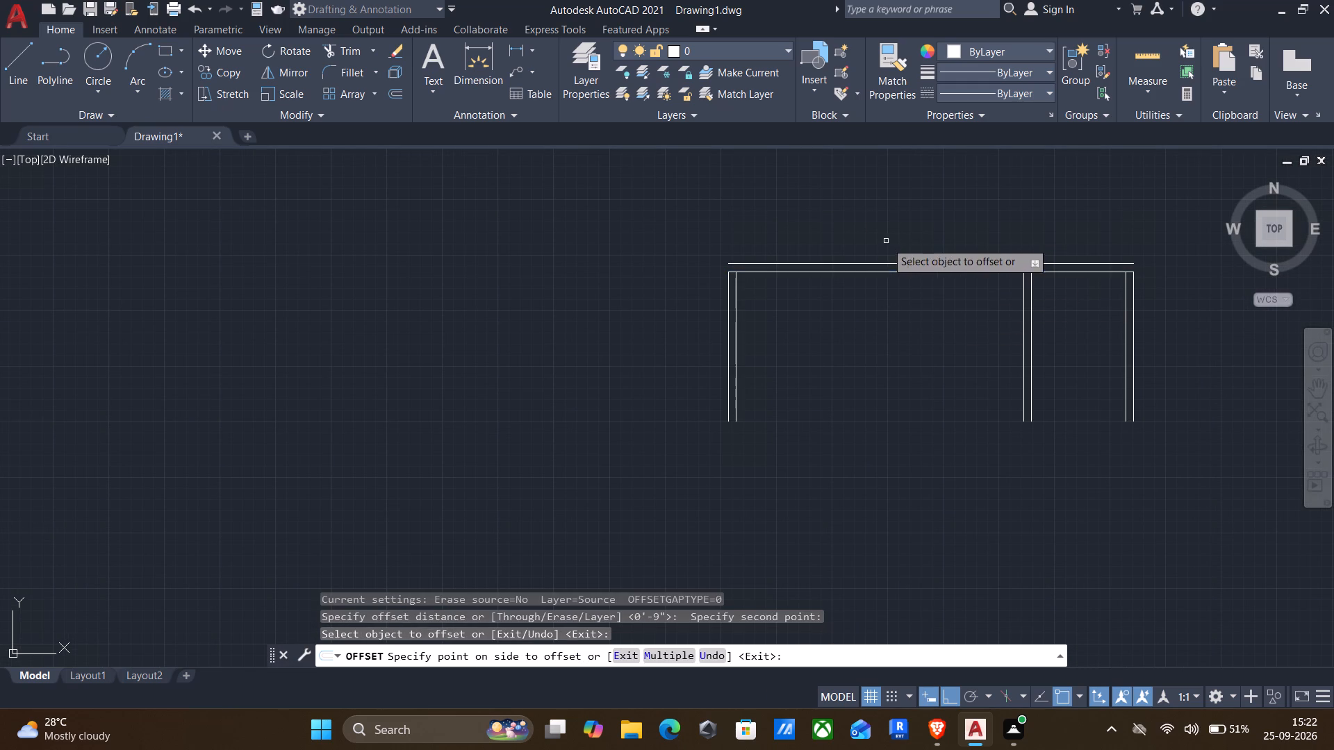
key(Return)
Fillet the outer left and outer right vertical wall lines to the uppermost horizontal line with zero radius.
key(f)
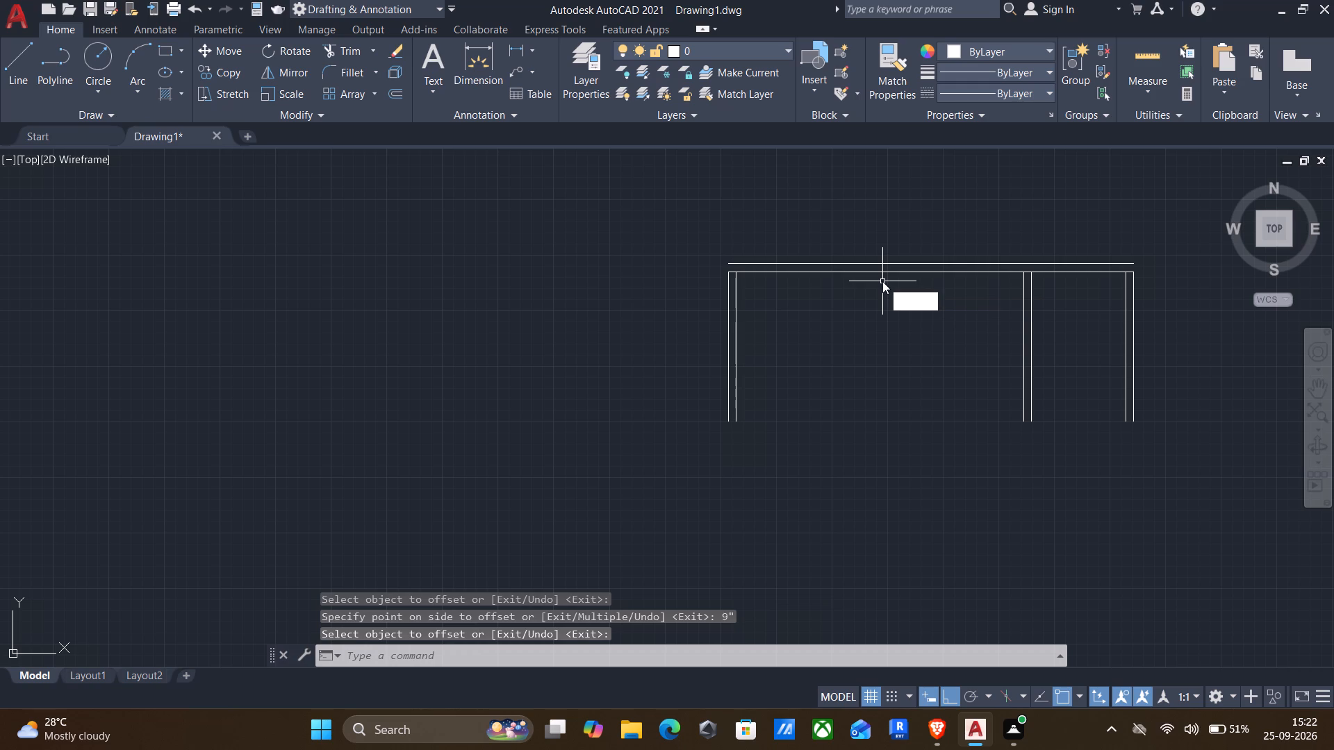
key(Return)
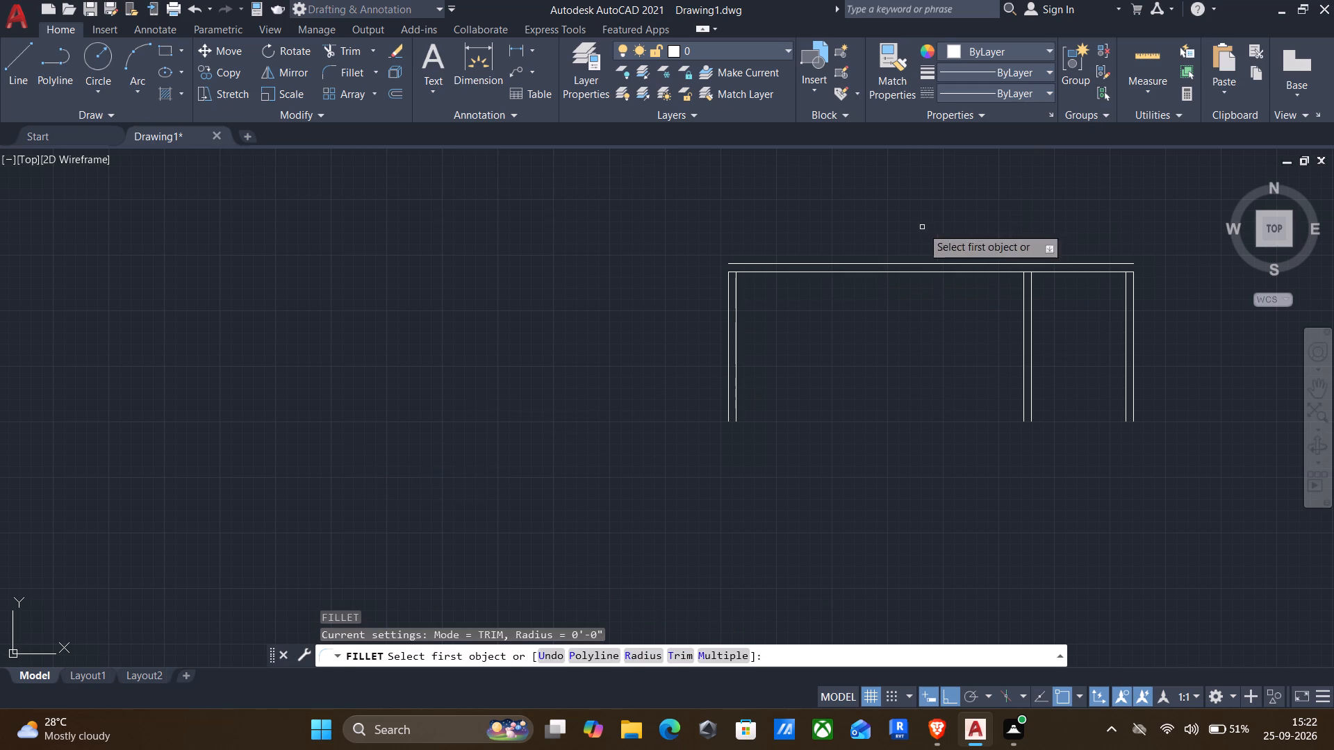
click(727, 326)
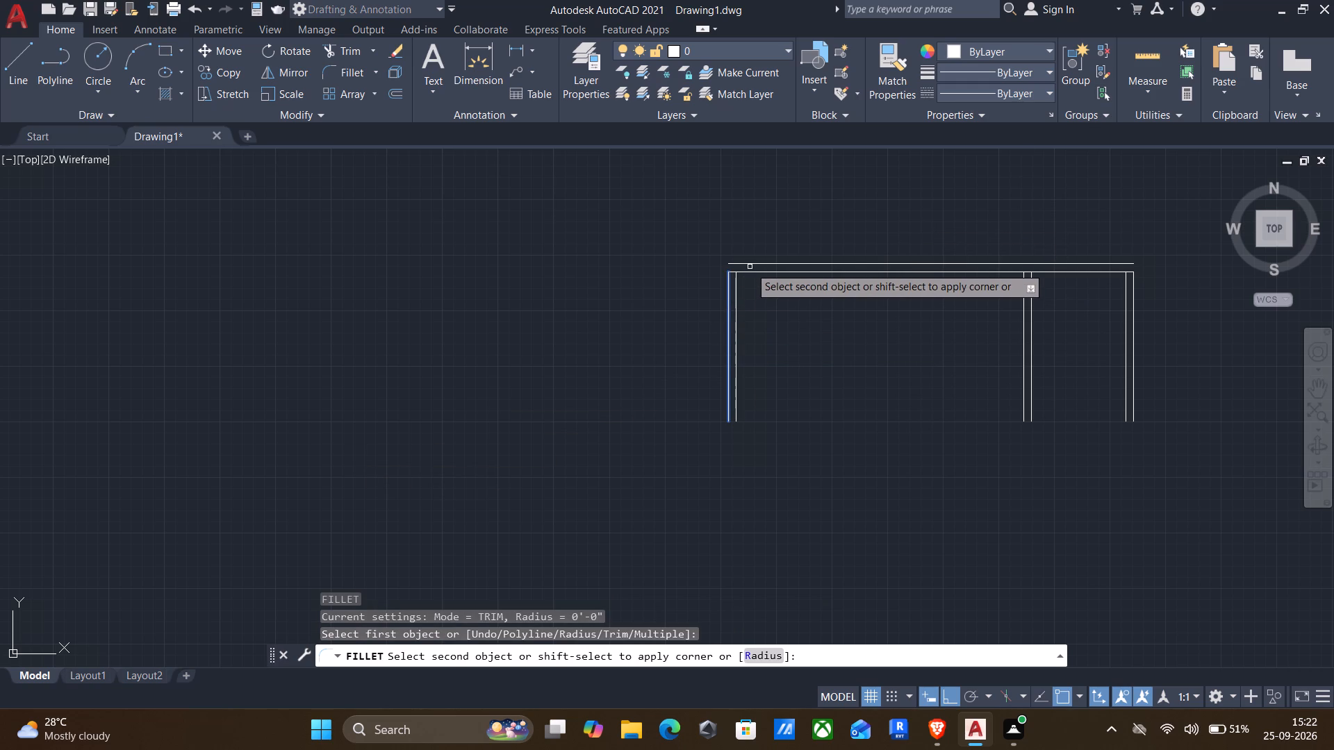
click(733, 262)
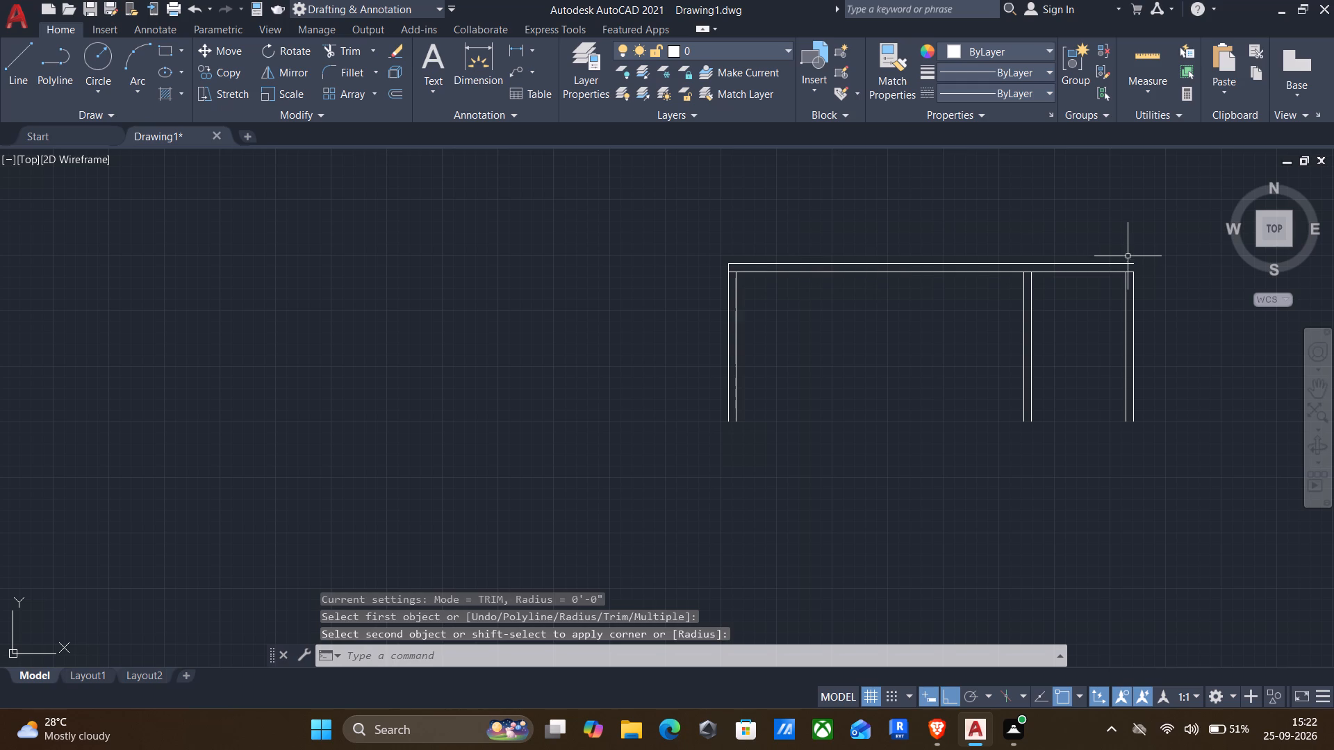
key(Return)
click(1133, 292)
click(1117, 263)
Trim the inner top wall line inside the right corner, the middle wall junction and the left corner.
middle_drag(1085, 313, 948, 282)
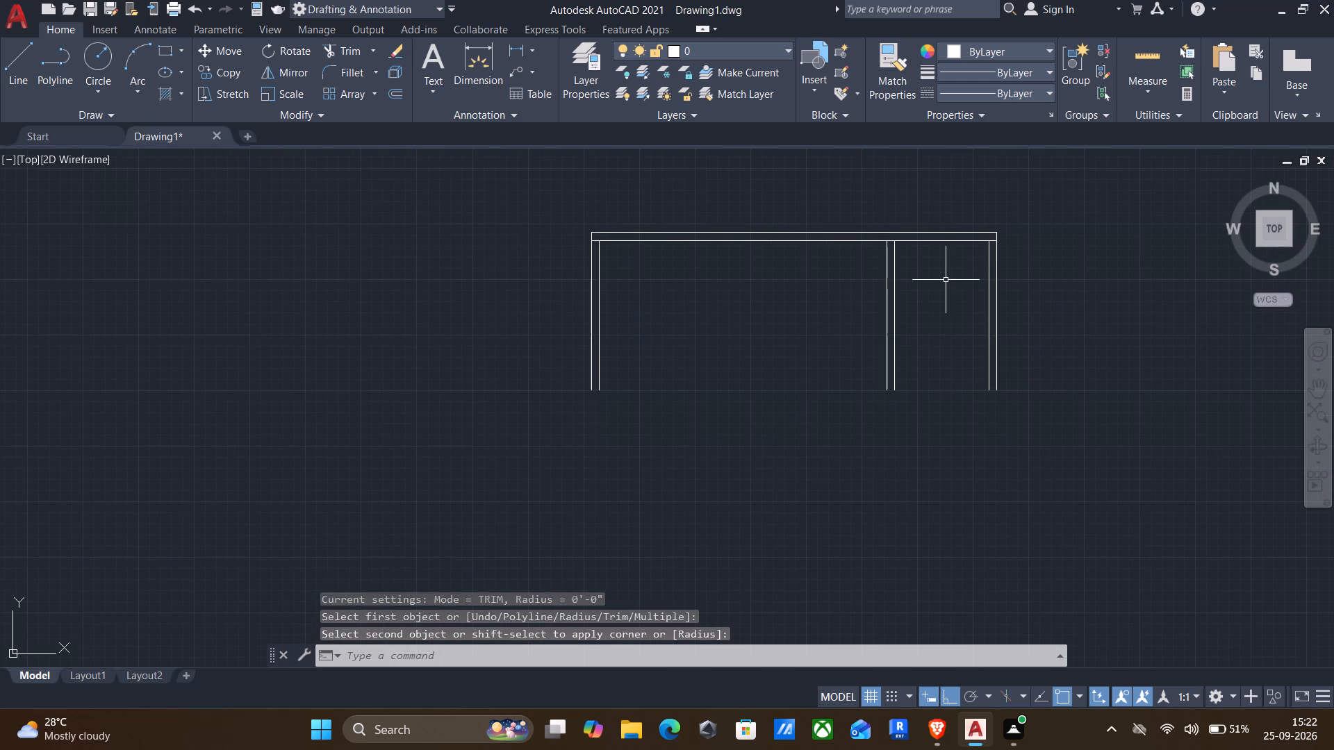
text(tr)
key(Return)
scroll(994, 237, up, 5)
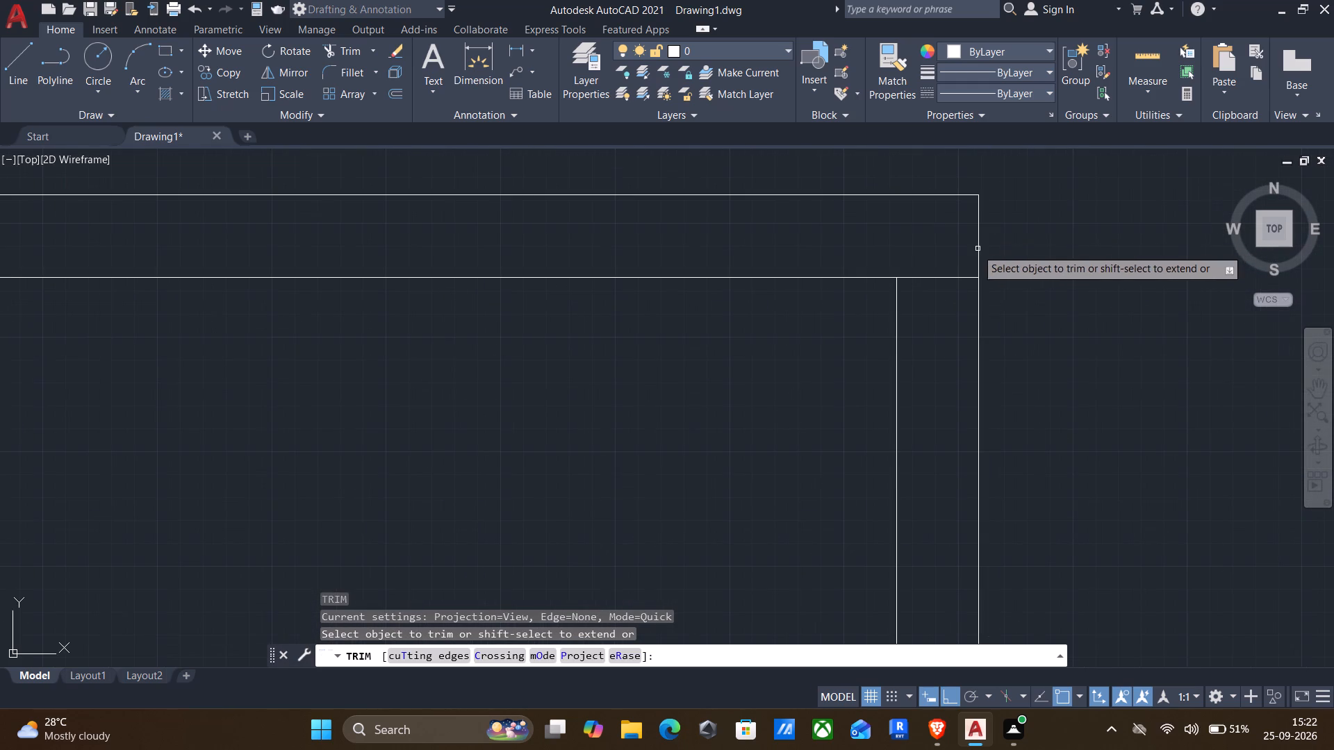
drag(940, 249, 937, 347)
scroll(913, 355, down, 5)
scroll(785, 358, up, 5)
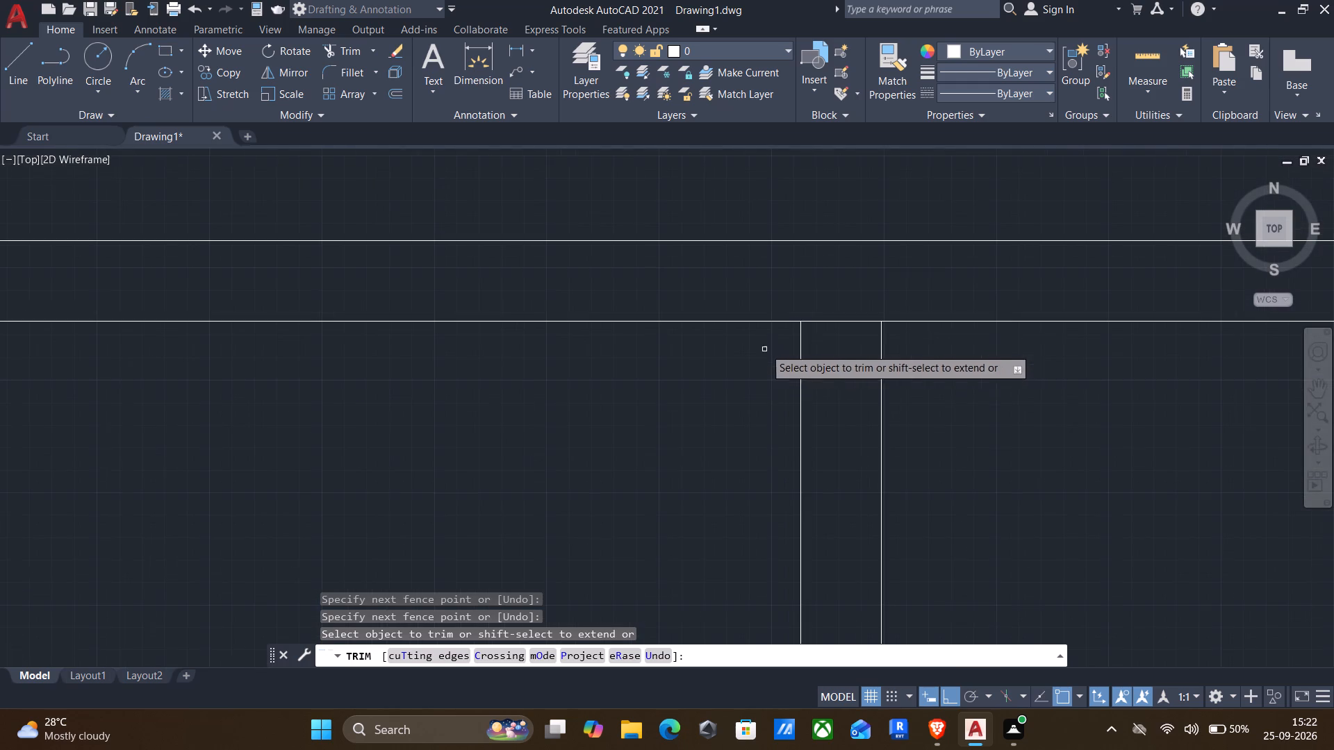
drag(846, 343, 846, 293)
scroll(827, 294, down, 3)
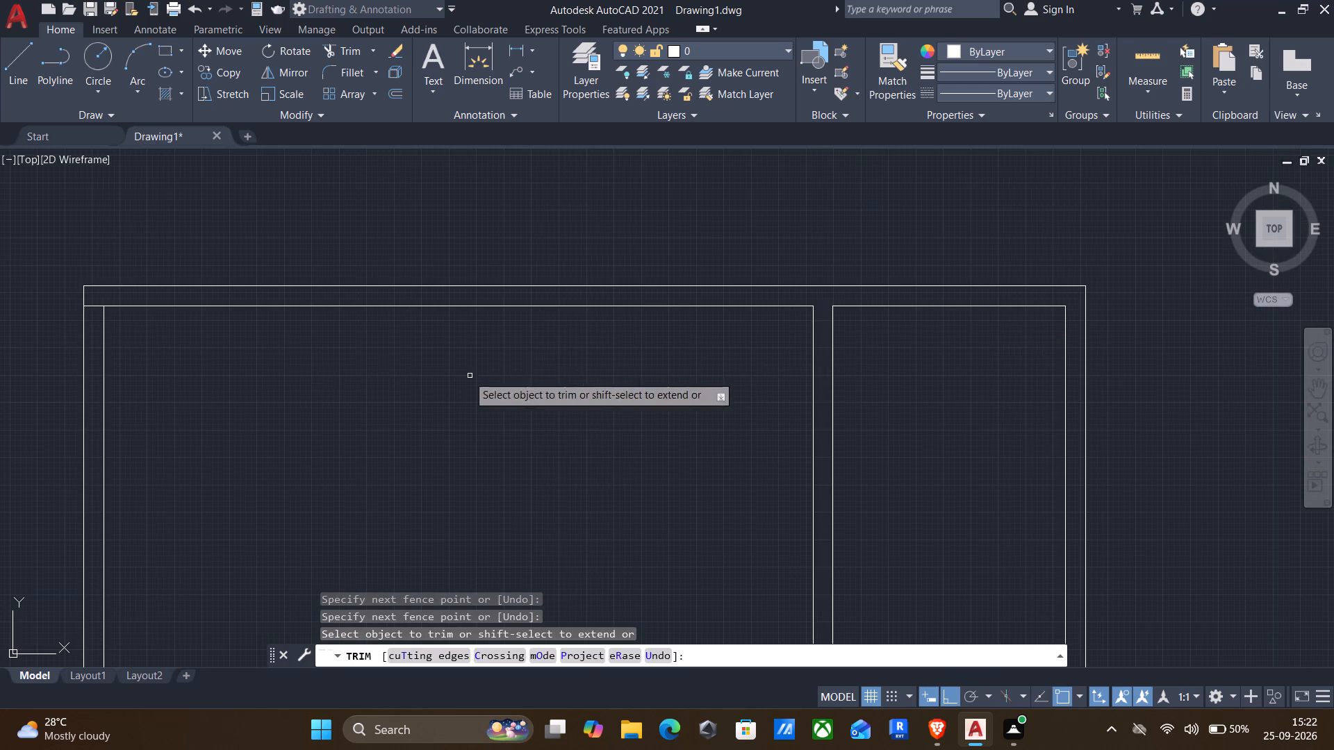
middle_drag(269, 351, 577, 358)
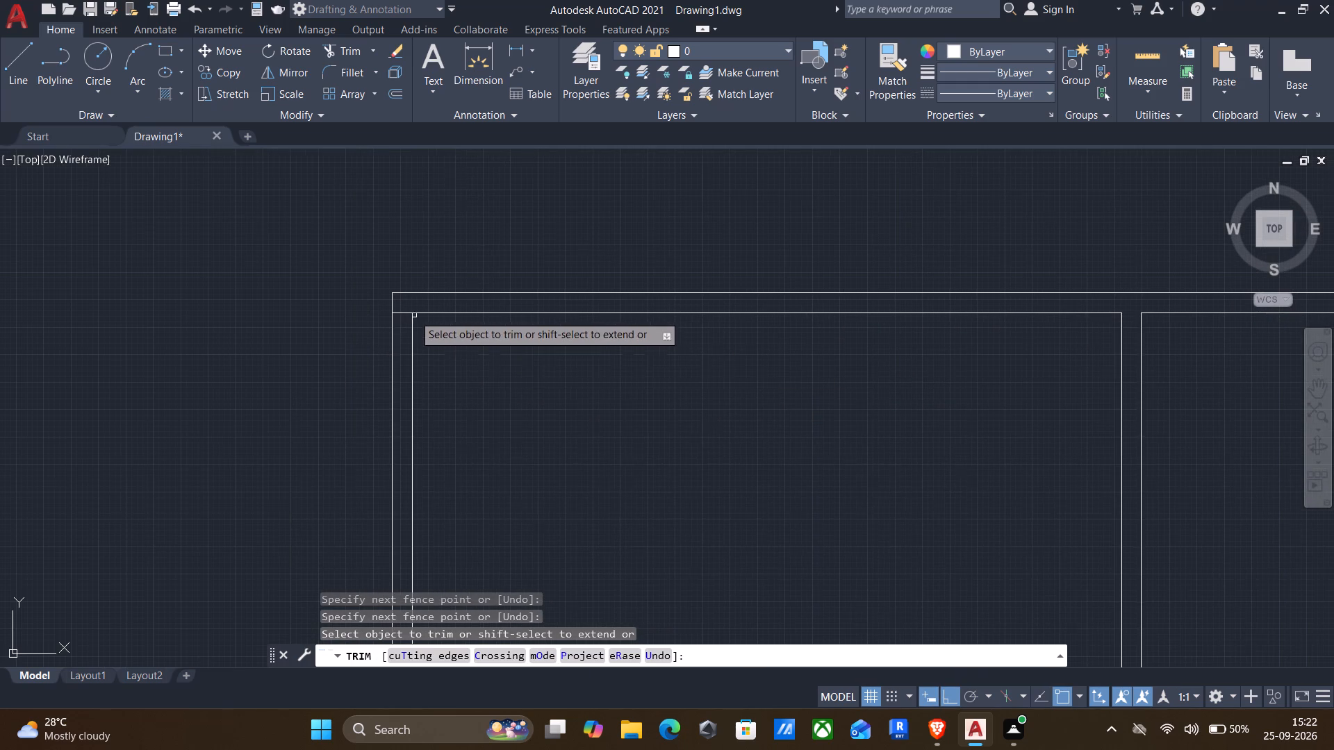
scroll(409, 313, up, 4)
drag(374, 344, 502, 237)
scroll(511, 244, down, 5)
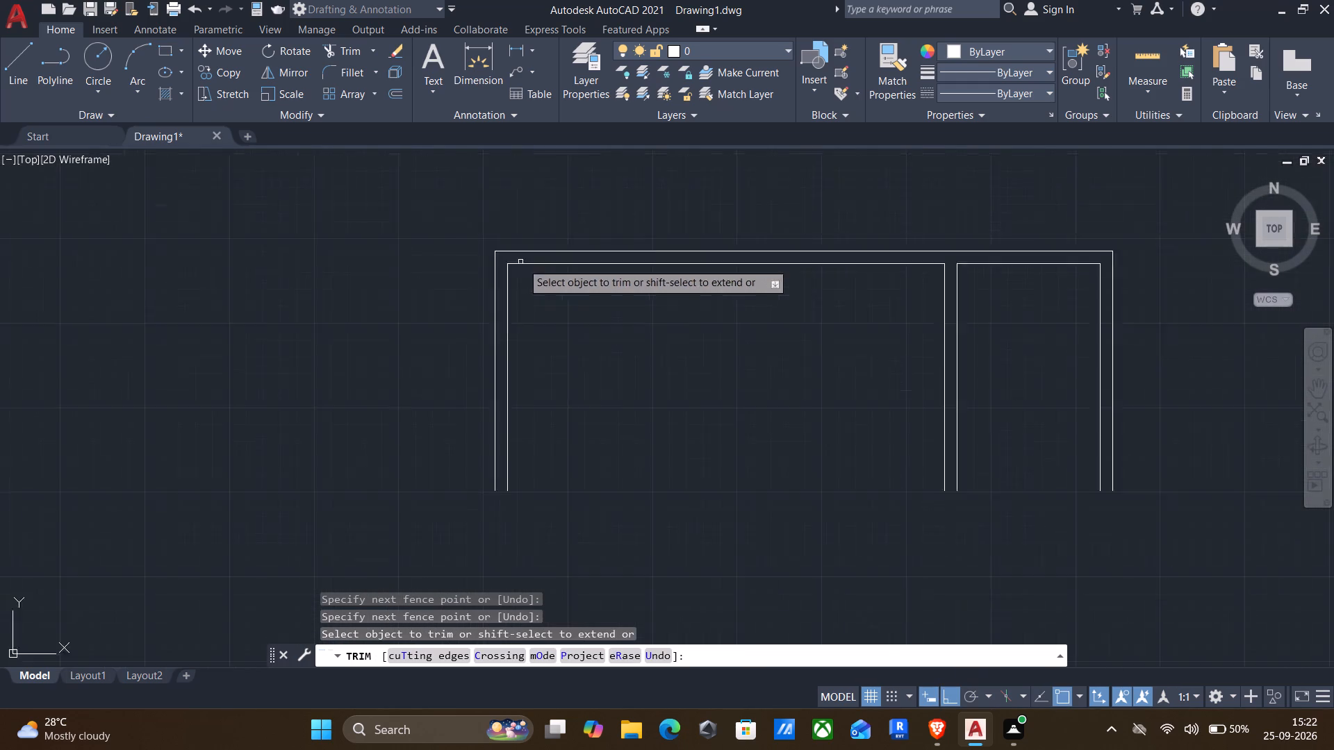
scroll(524, 265, down, 1)
scroll(645, 363, up, 1)
middle_drag(594, 340, 559, 319)
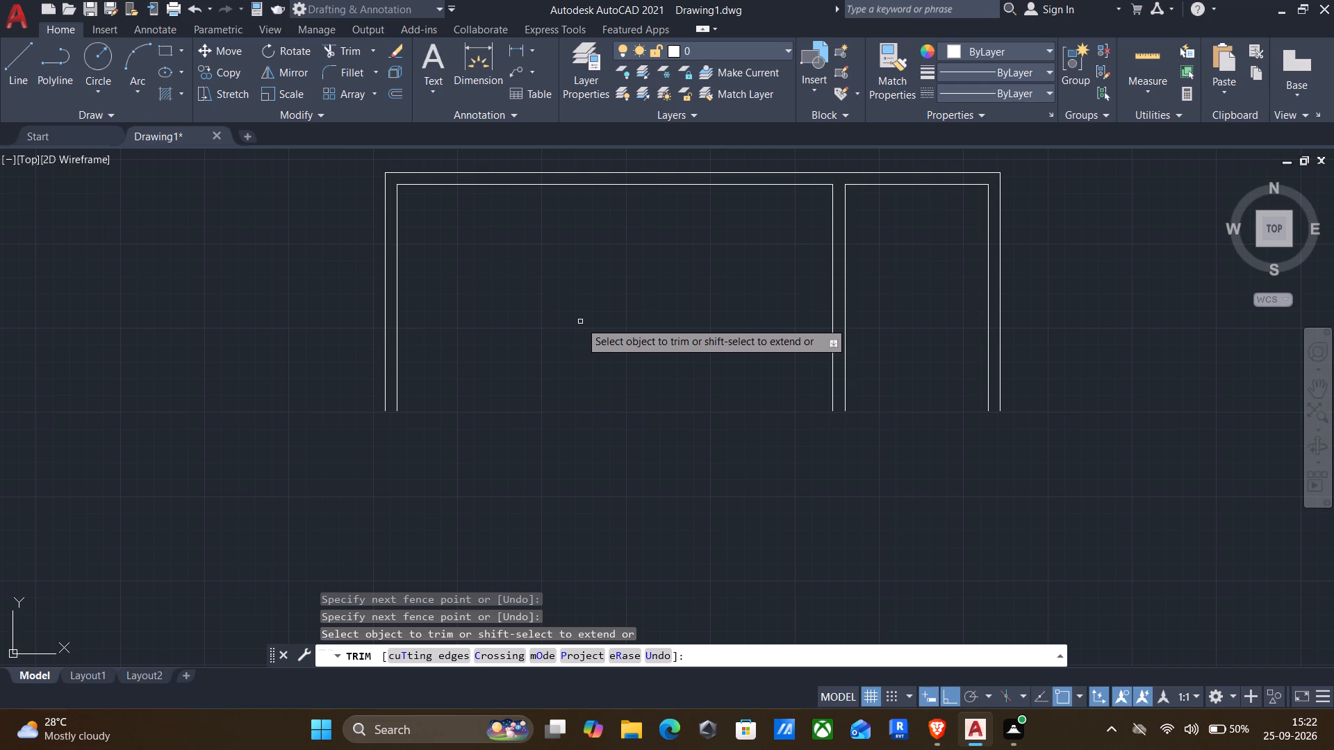
key(Return)
Draw a long horizontal line in the empty area well below the plan, extending past both sides of the walls.
scroll(744, 385, down, 2)
middle_drag(764, 498, 610, 322)
key(l)
key(Return)
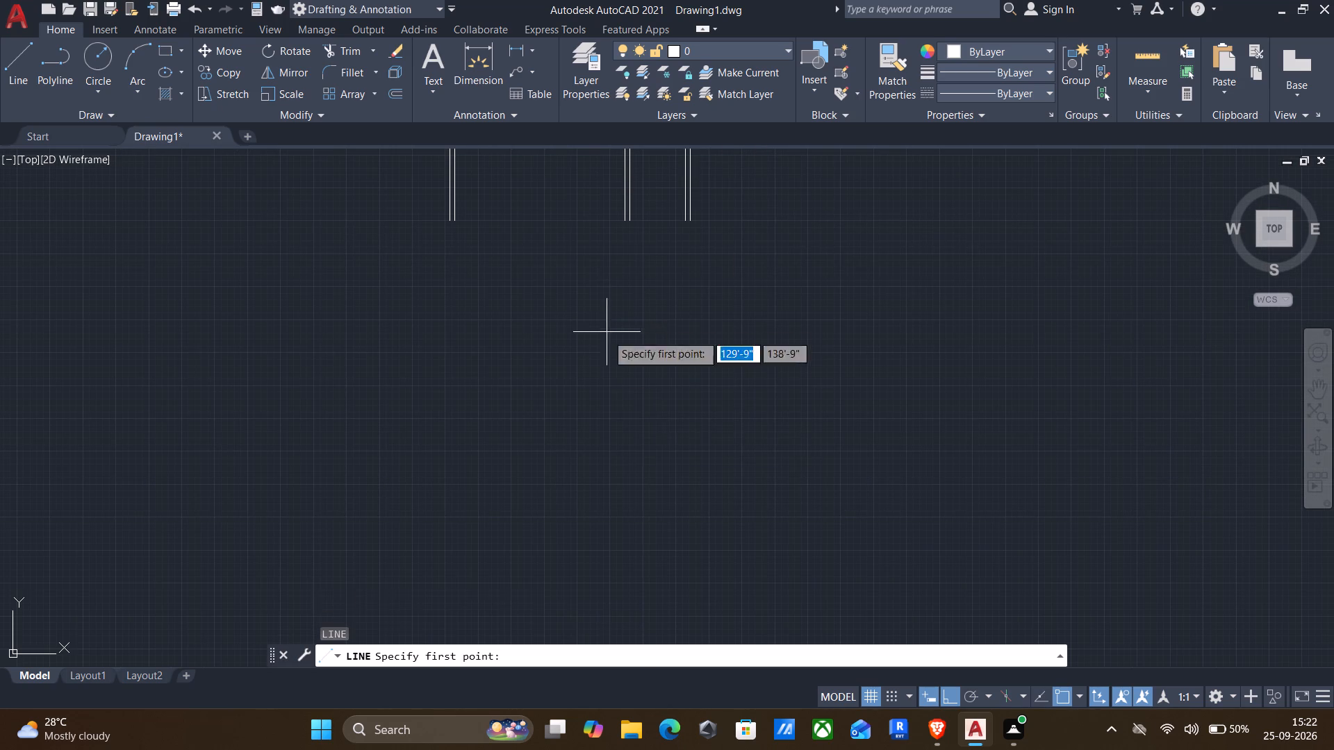
click(325, 497)
click(975, 532)
key(Return)
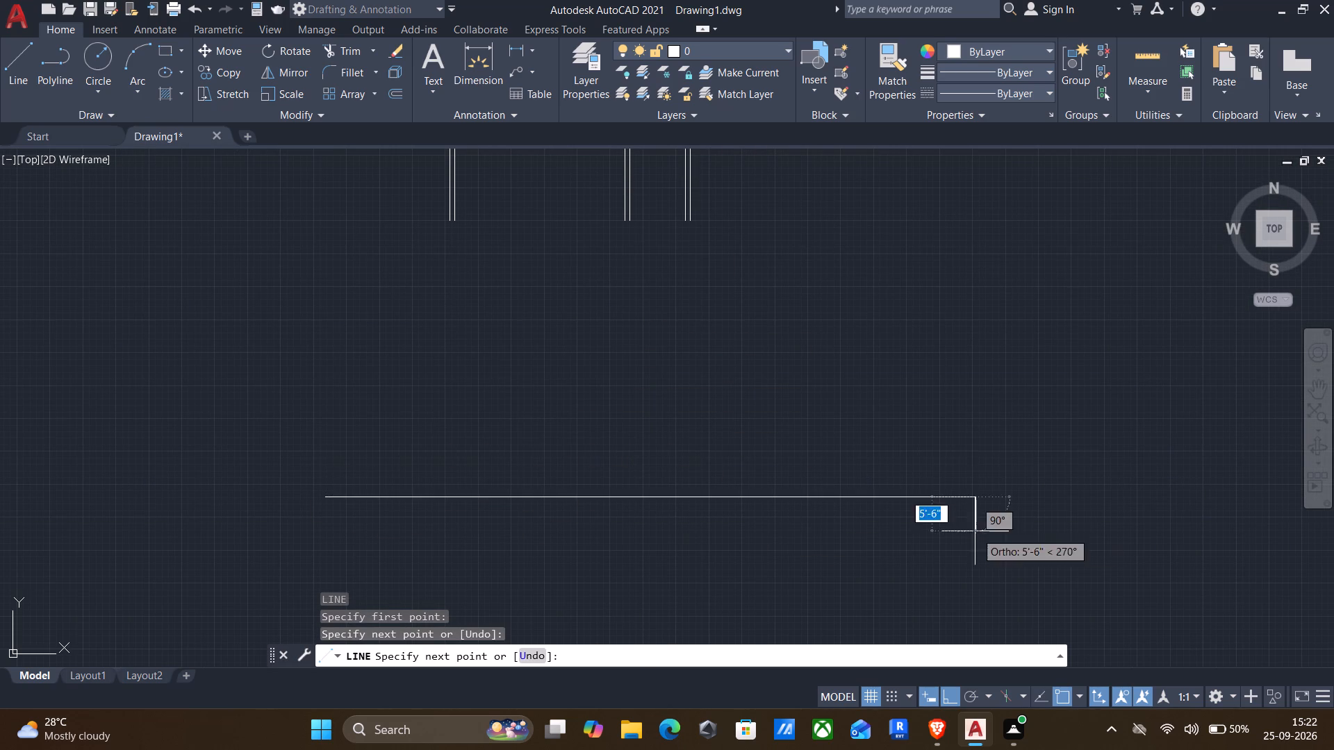
Offset the larger room's inner top wall line 14' downward for its bottom wall.
middle_drag(693, 347, 698, 471)
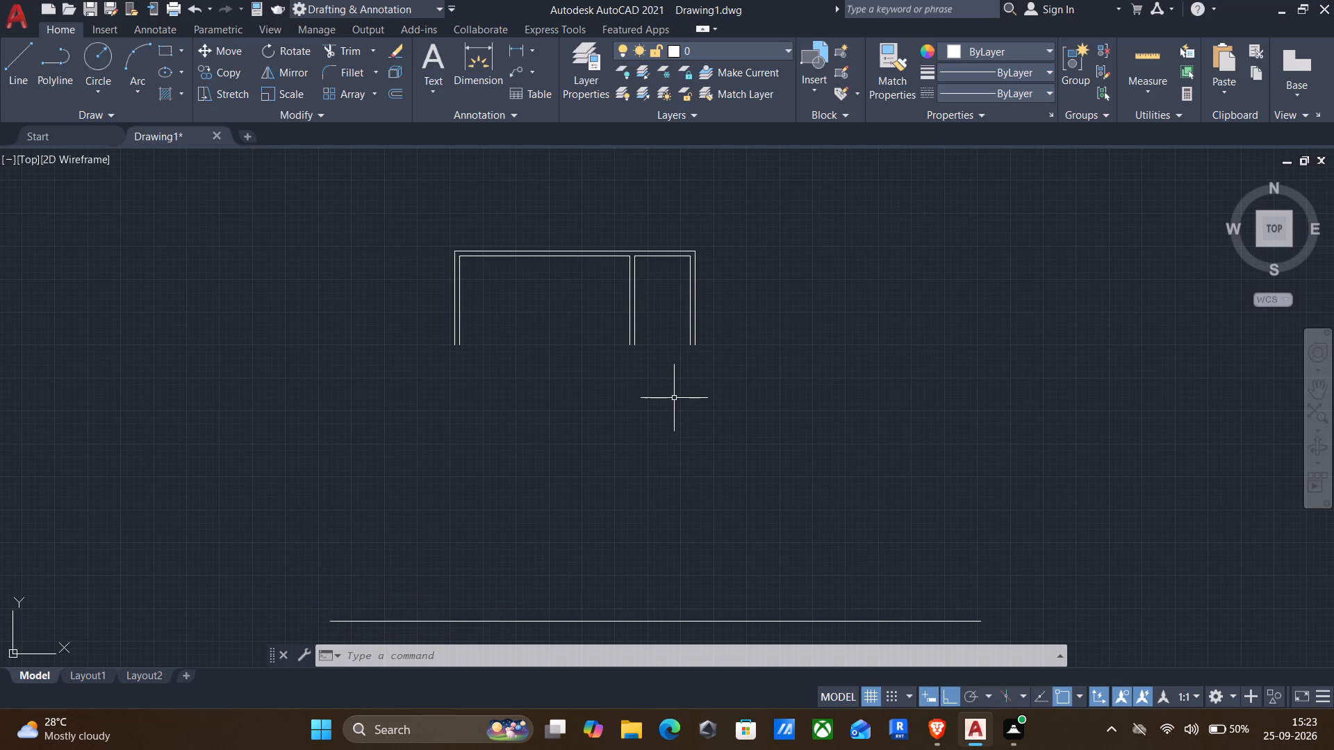
key(o)
key(Return)
click(515, 260)
drag(516, 354, 516, 357)
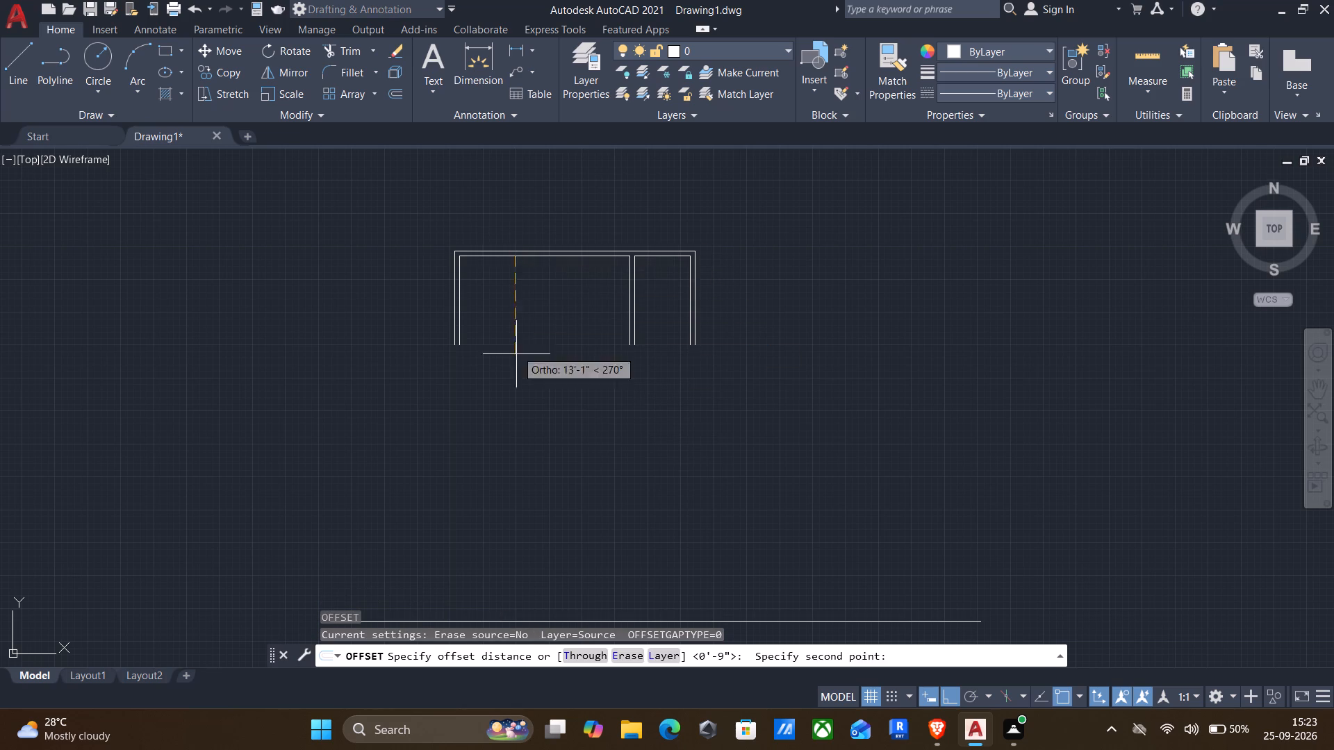
drag(516, 357, 516, 364)
click(521, 258)
text(14')
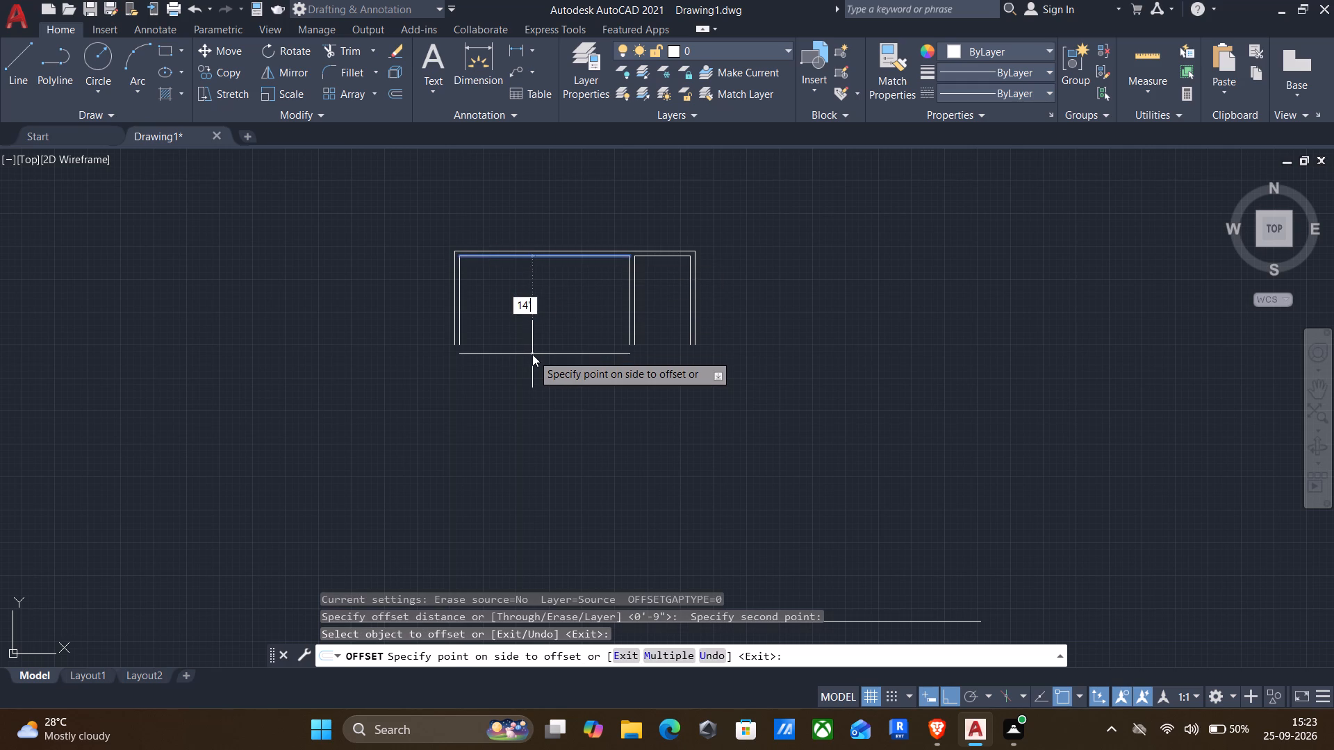
key(Return)
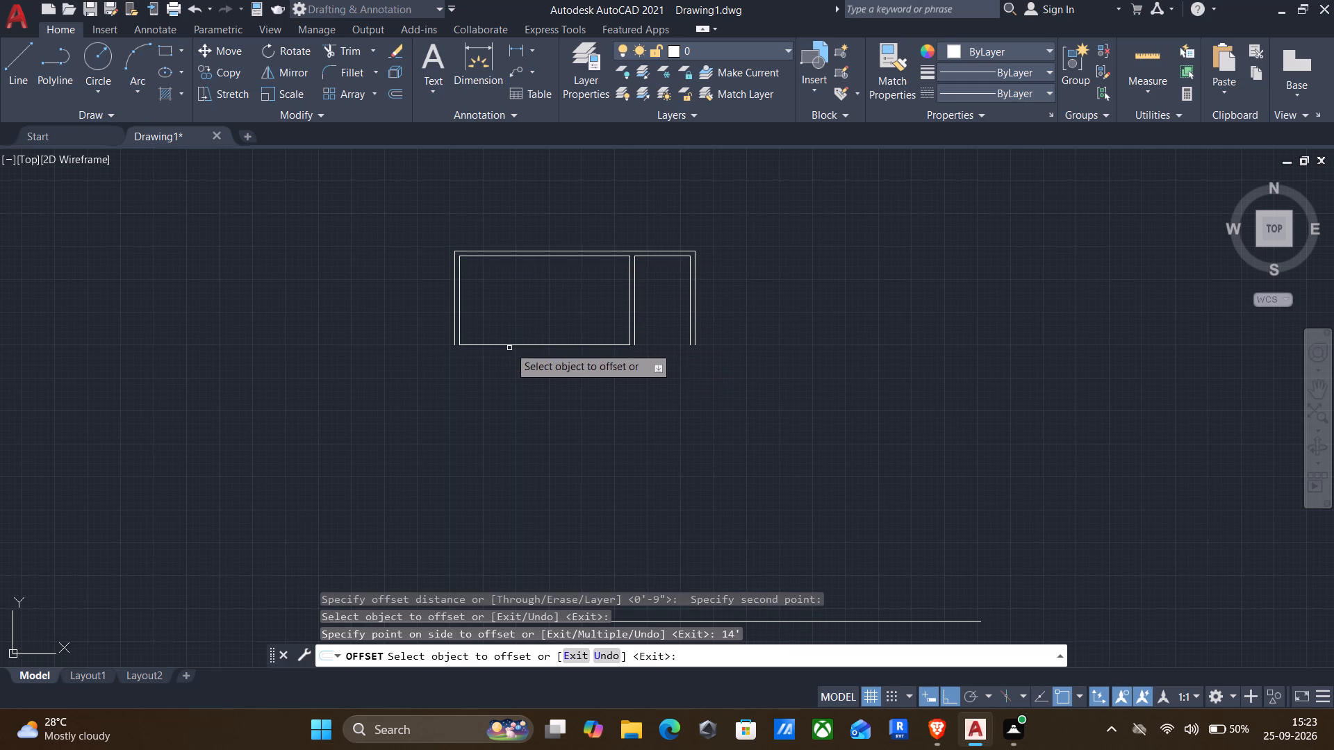
Offset the larger room's bottom wall line 9" downward to form a double wall.
click(502, 345)
text(9")
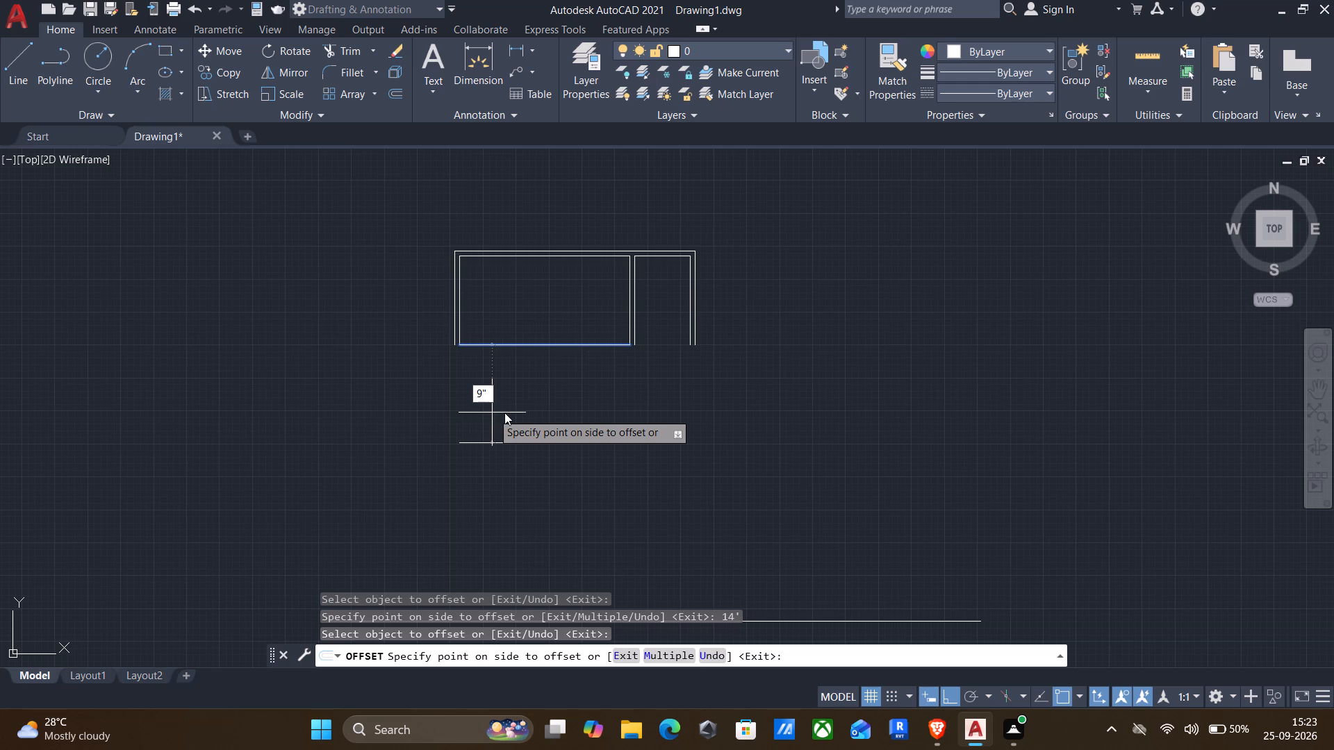
key(Return)
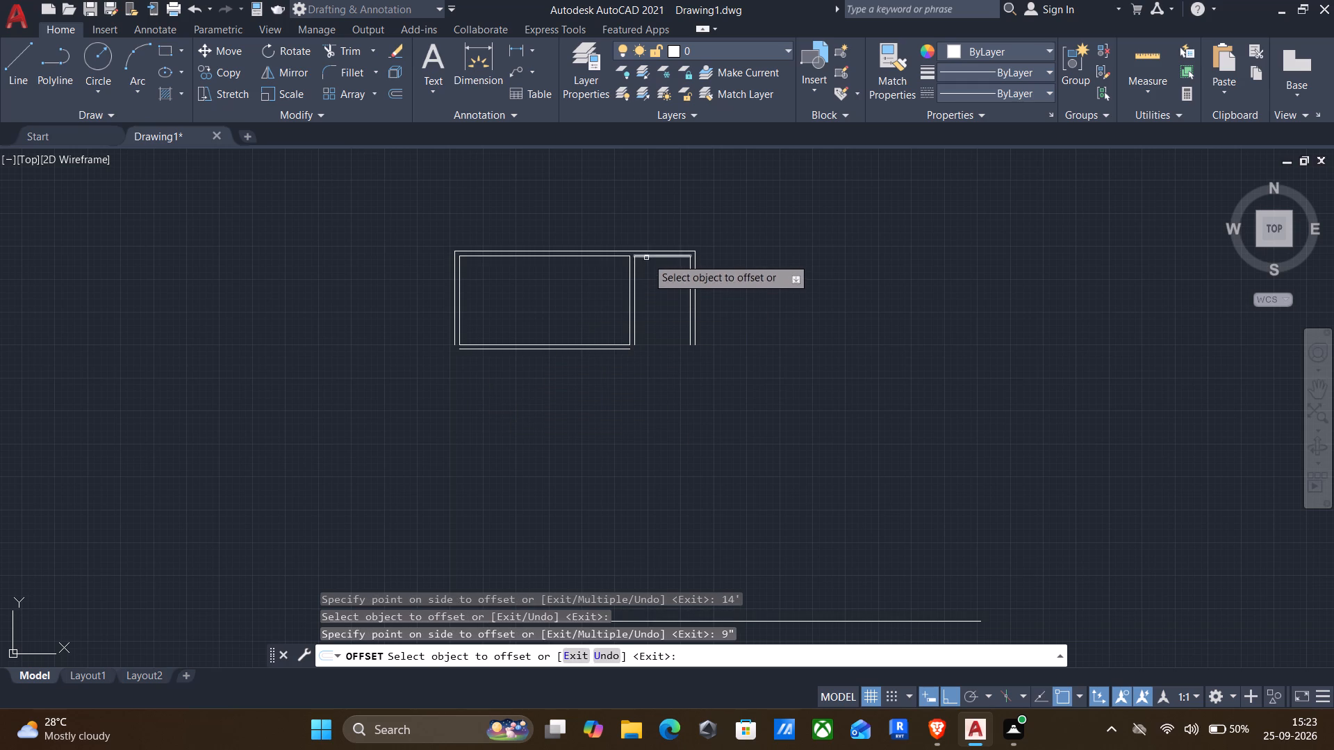
Offset the smaller room's inner top wall line 8' downward.
click(650, 257)
text(8')
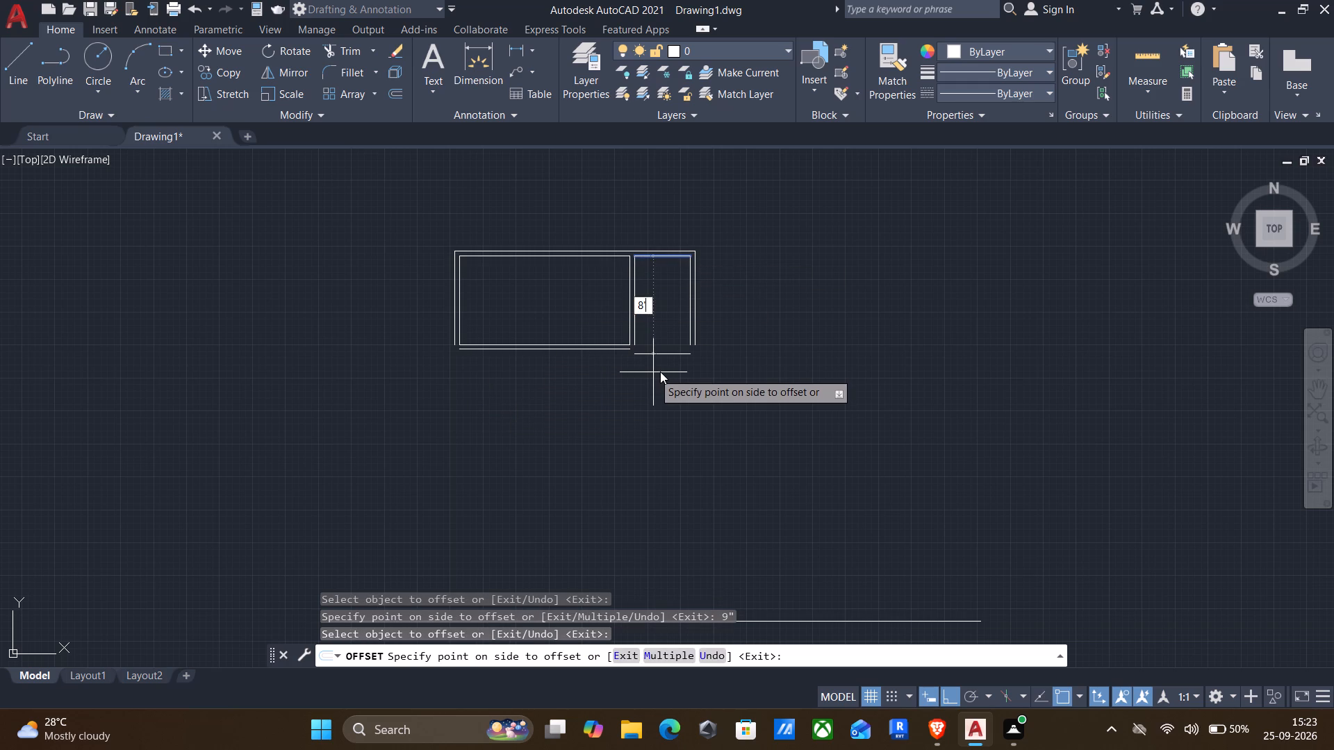
key(Return)
scroll(614, 410, down, 1)
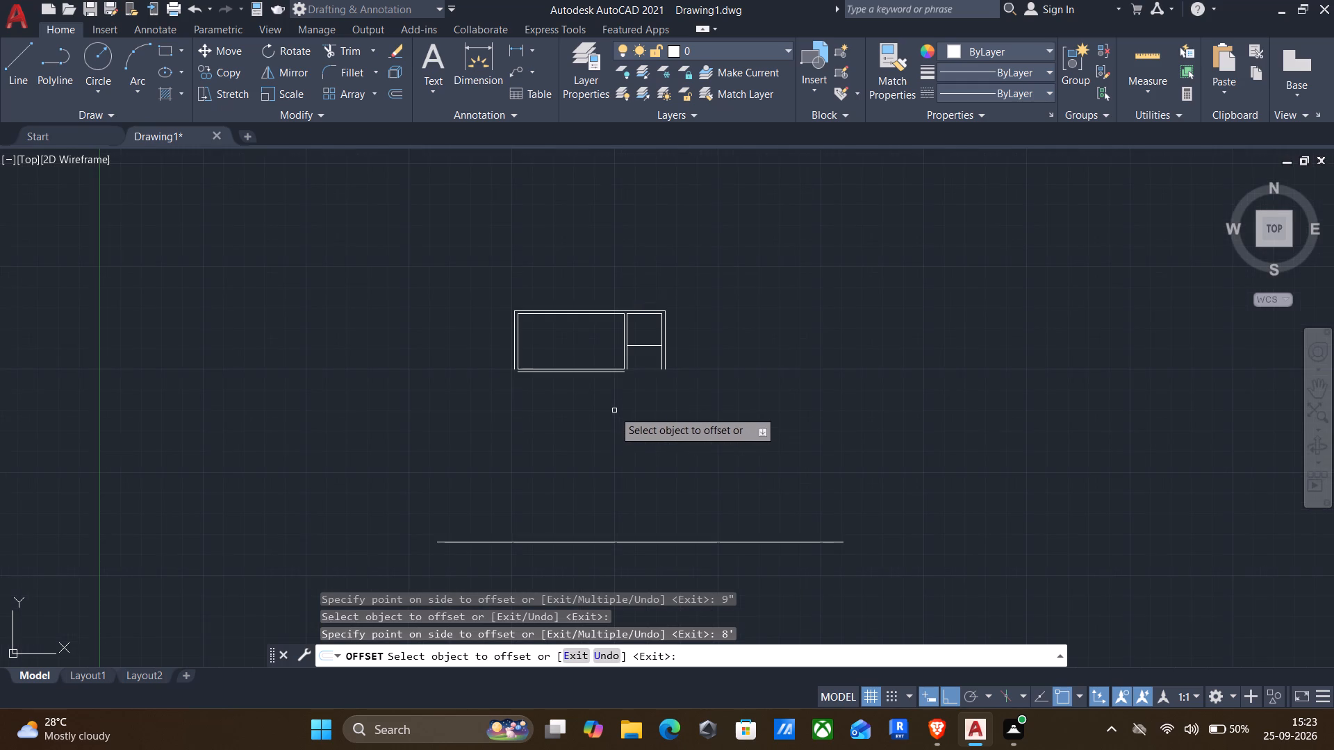
middle_drag(593, 428, 743, 408)
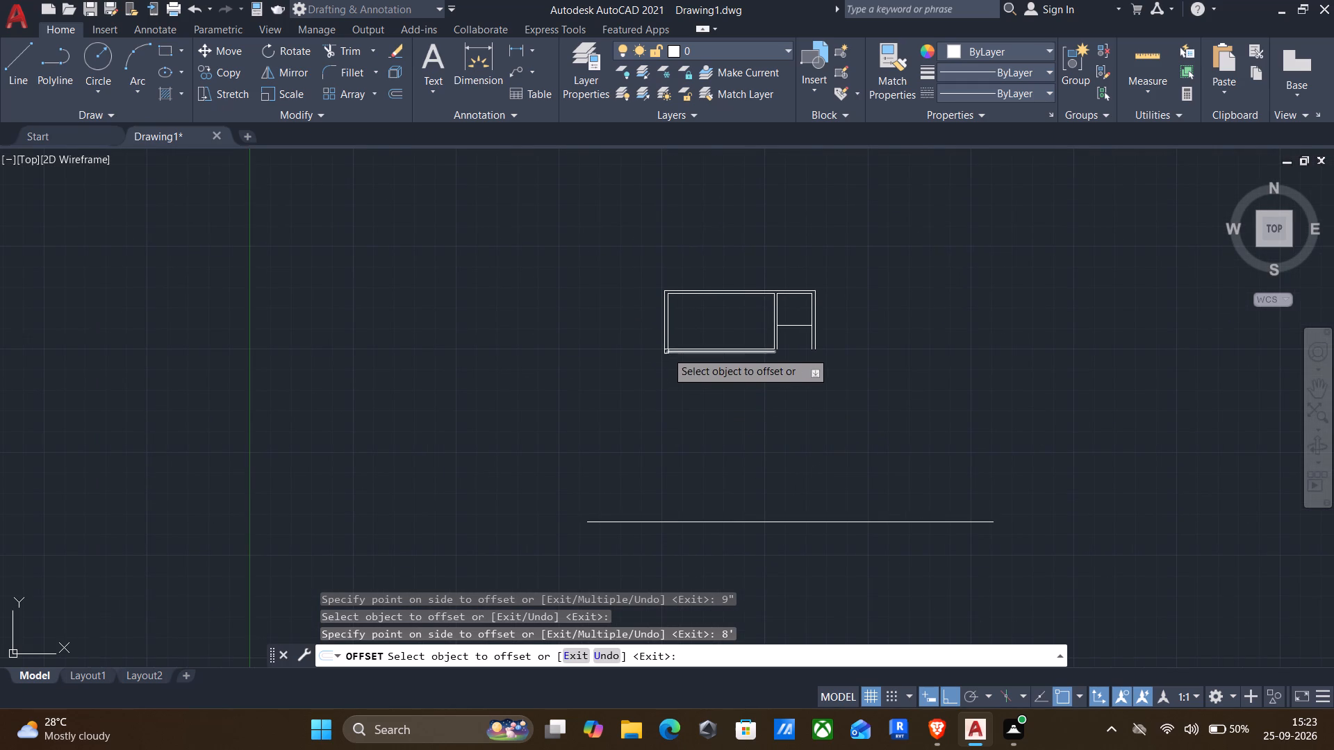
key(Escape)
Extend both lines of the left wall down to the long horizontal line below the plan.
key(e)
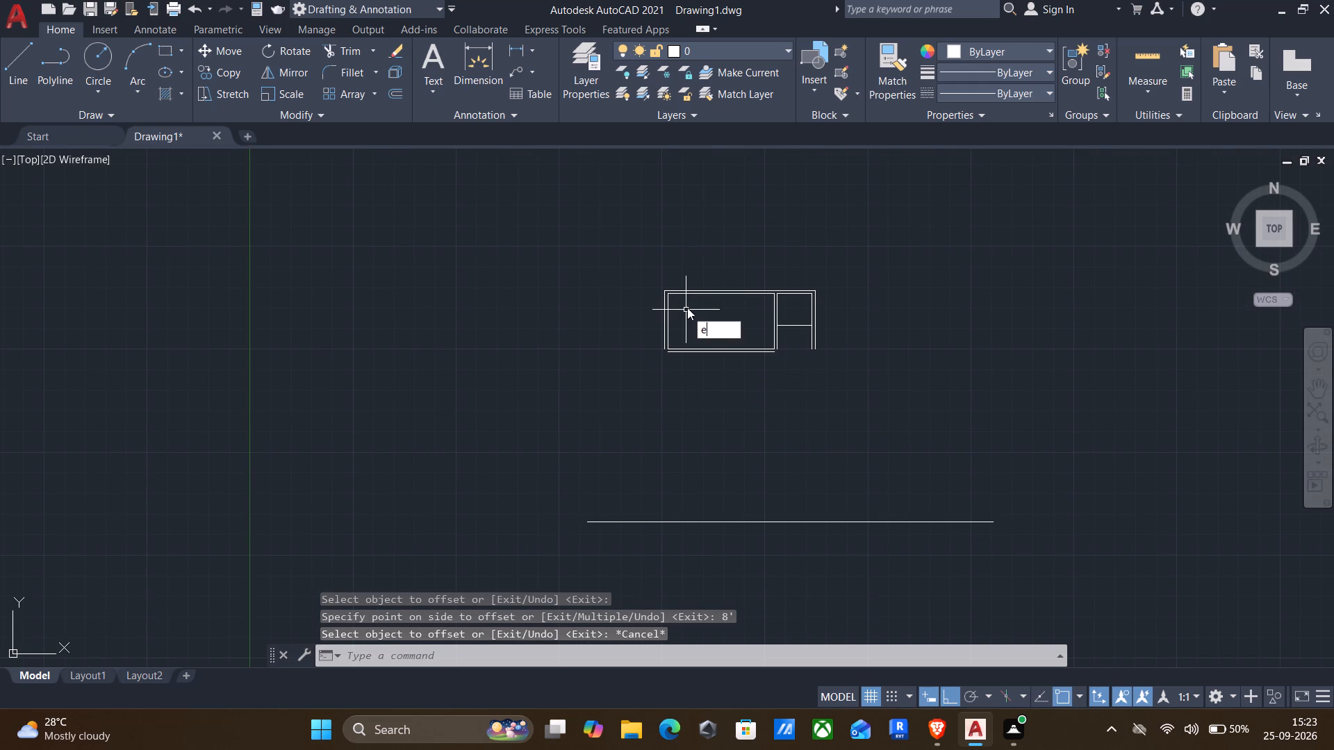
key(x)
key(Return)
drag(684, 312, 590, 325)
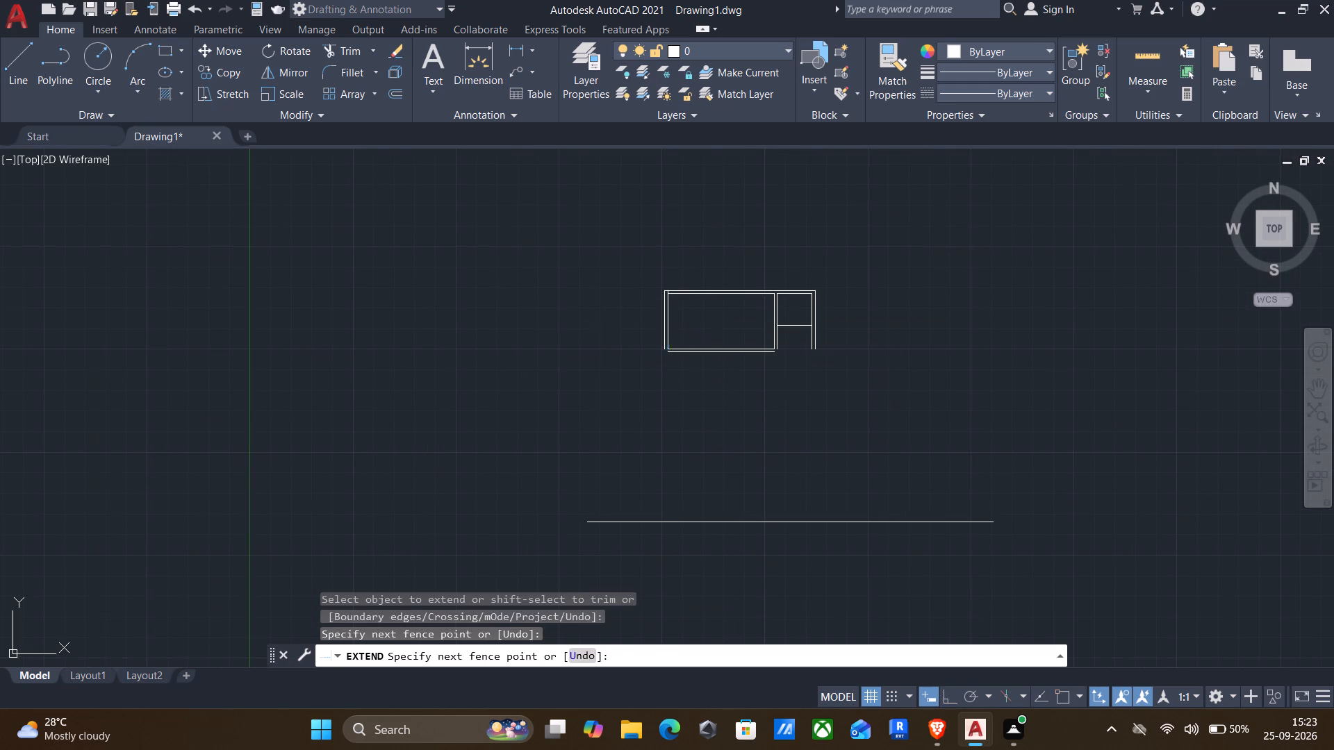
drag(684, 327, 567, 326)
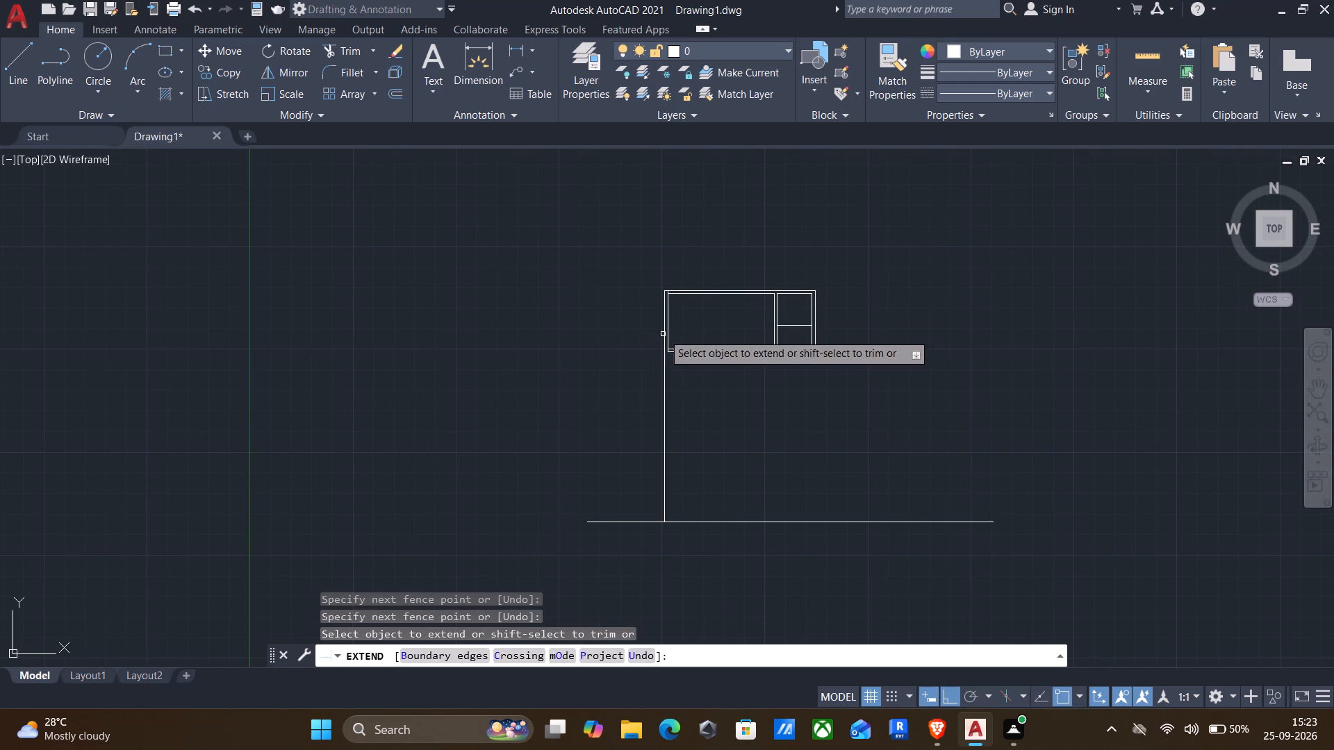
click(670, 330)
key(Escape)
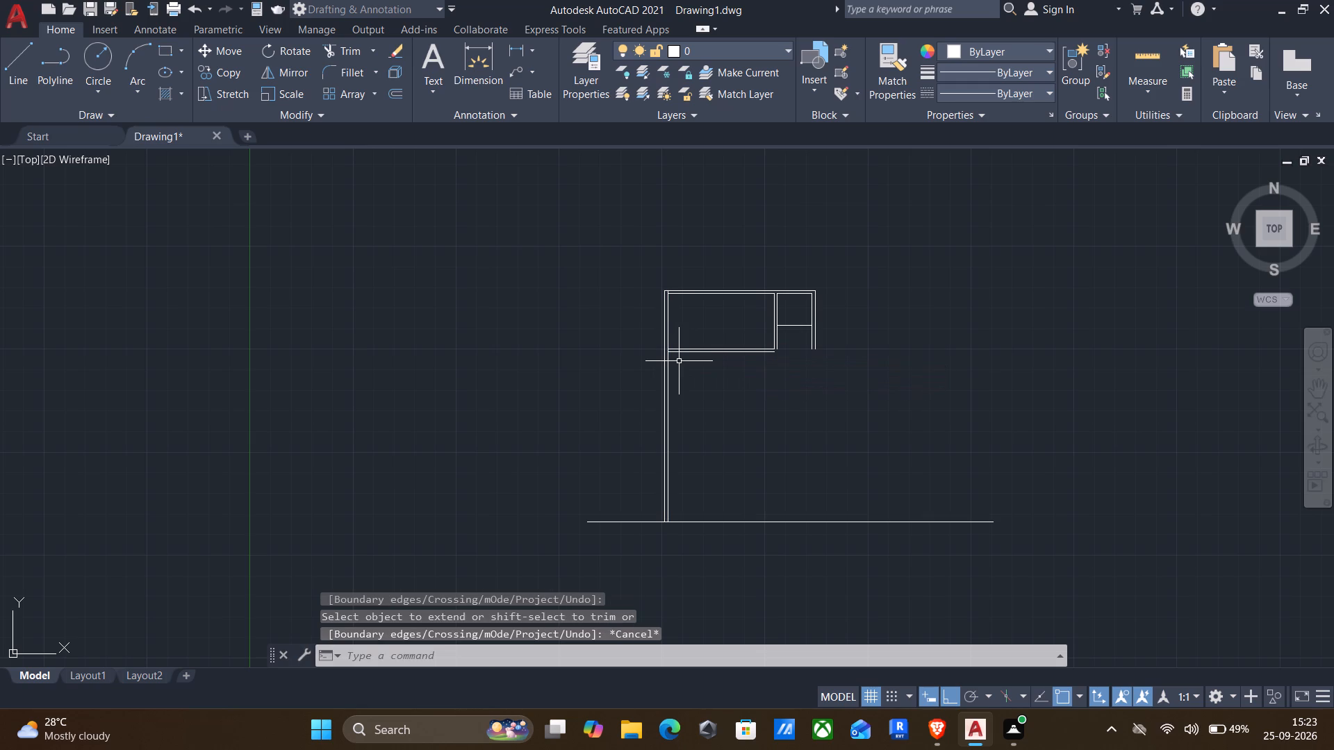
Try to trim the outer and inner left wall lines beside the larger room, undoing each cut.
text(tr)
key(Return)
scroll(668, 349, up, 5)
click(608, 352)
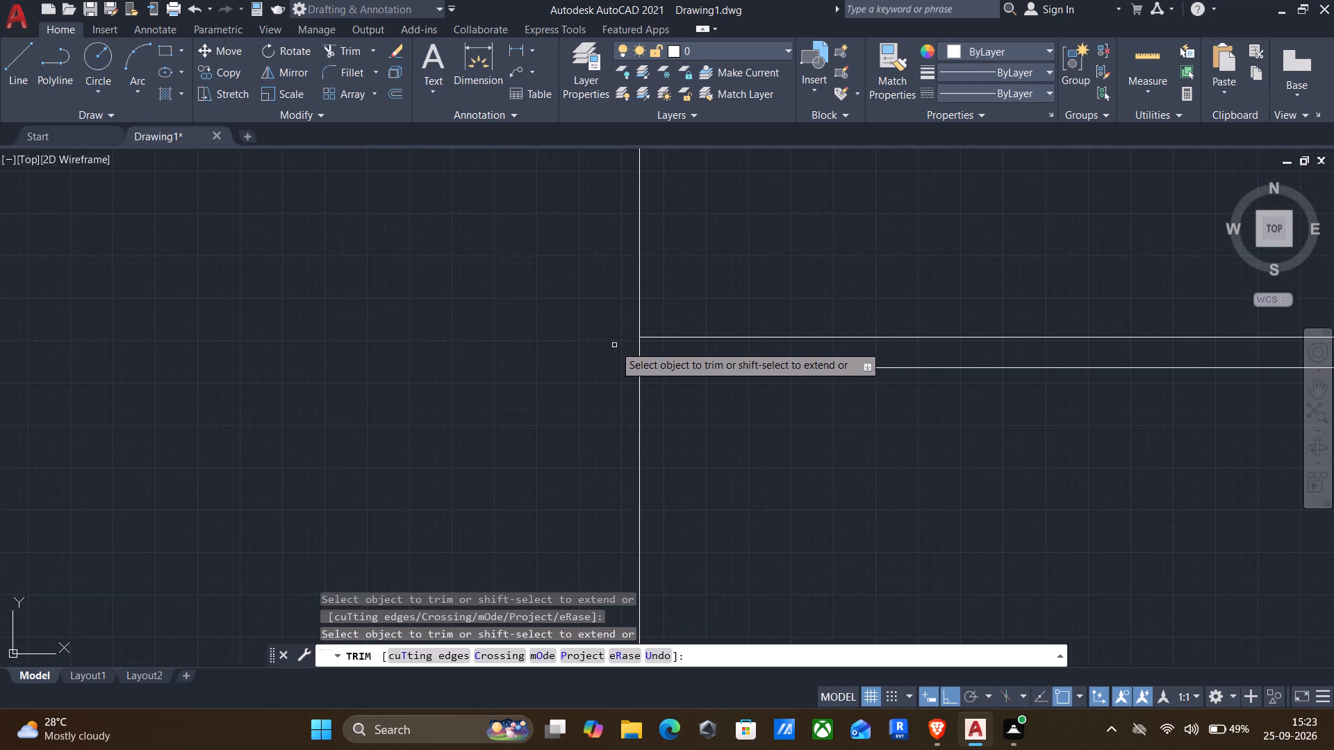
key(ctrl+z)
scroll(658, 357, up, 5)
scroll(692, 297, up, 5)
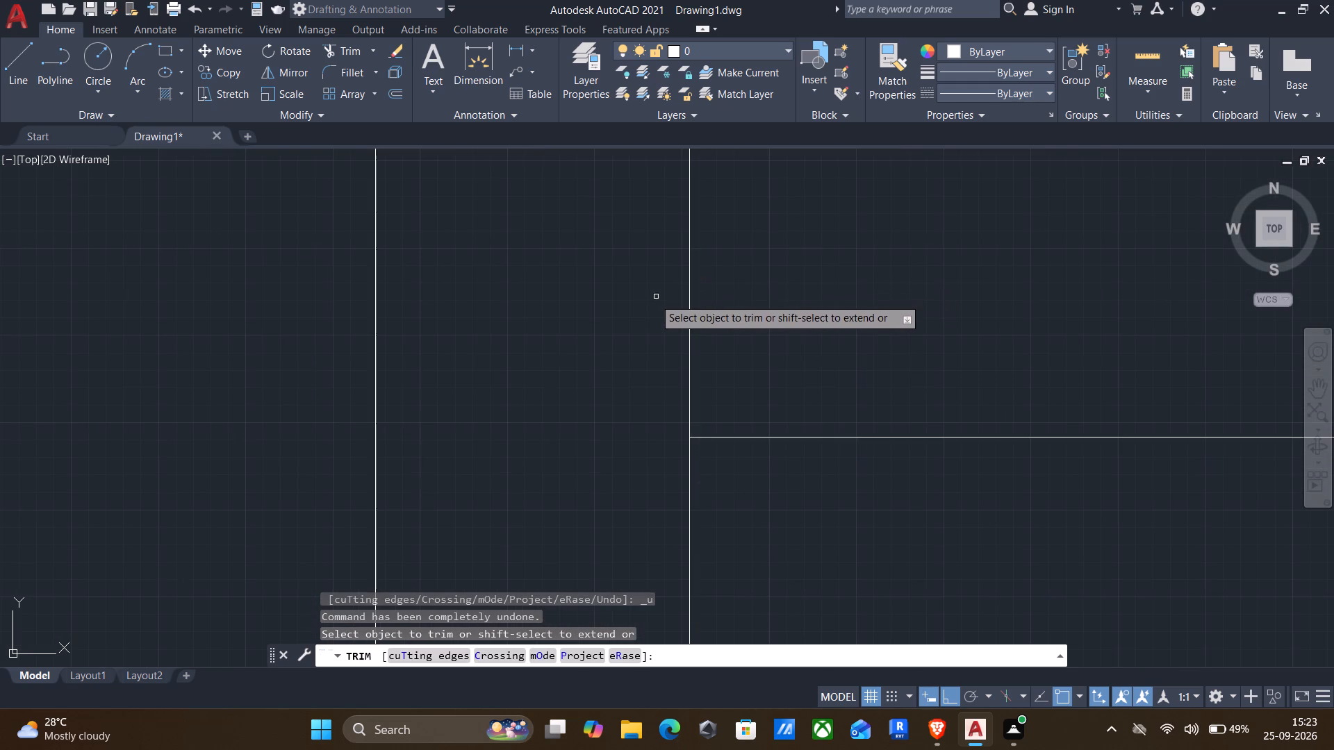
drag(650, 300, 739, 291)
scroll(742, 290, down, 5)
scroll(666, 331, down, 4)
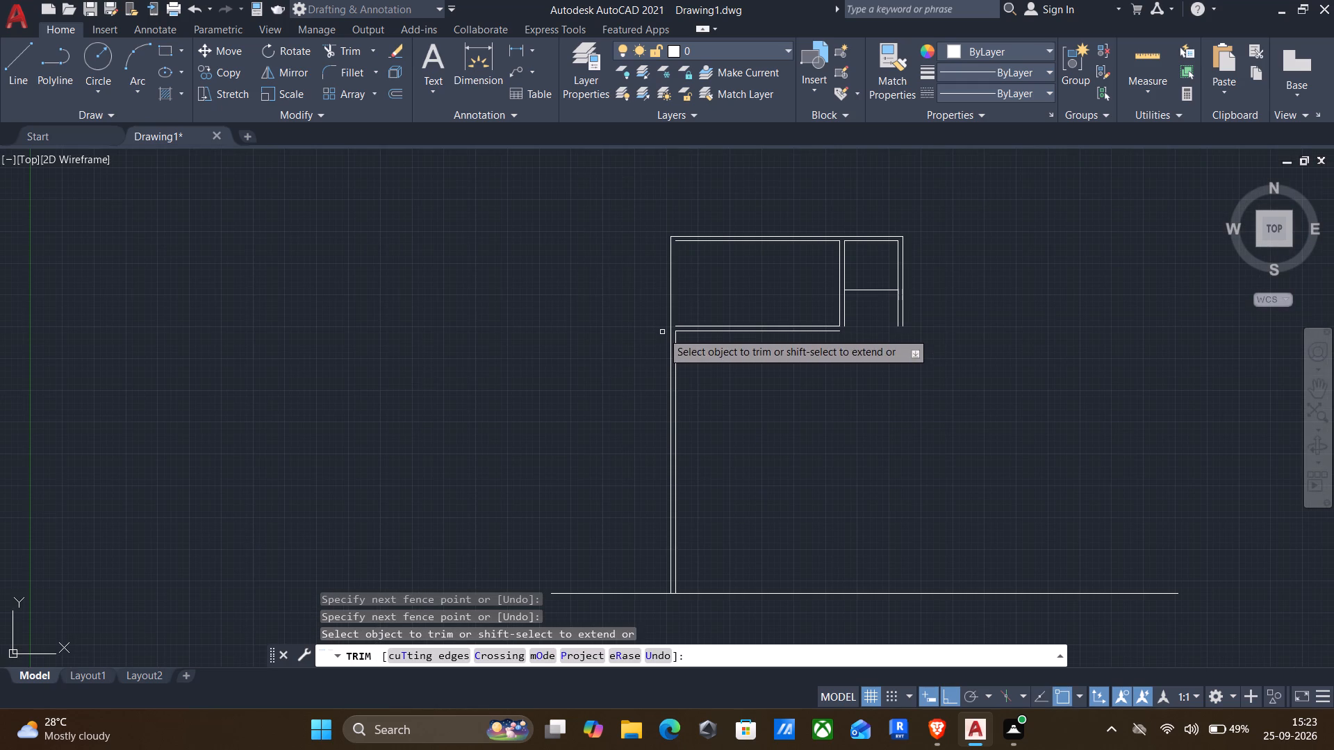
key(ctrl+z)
Trim the inner left wall line inside the larger room's bottom wall junction and inside the top-left corner.
scroll(671, 337, up, 4)
scroll(626, 409, up, 2)
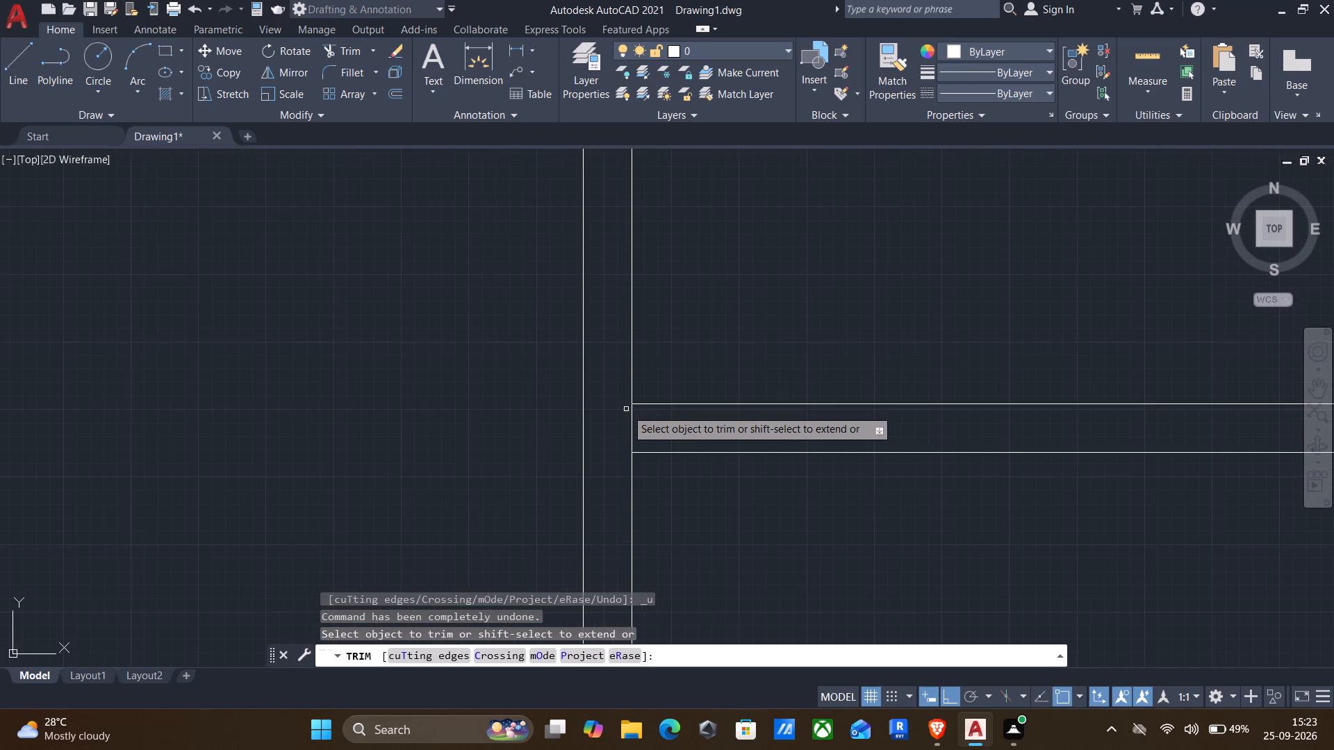
drag(626, 410, 655, 424)
scroll(657, 425, down, 4)
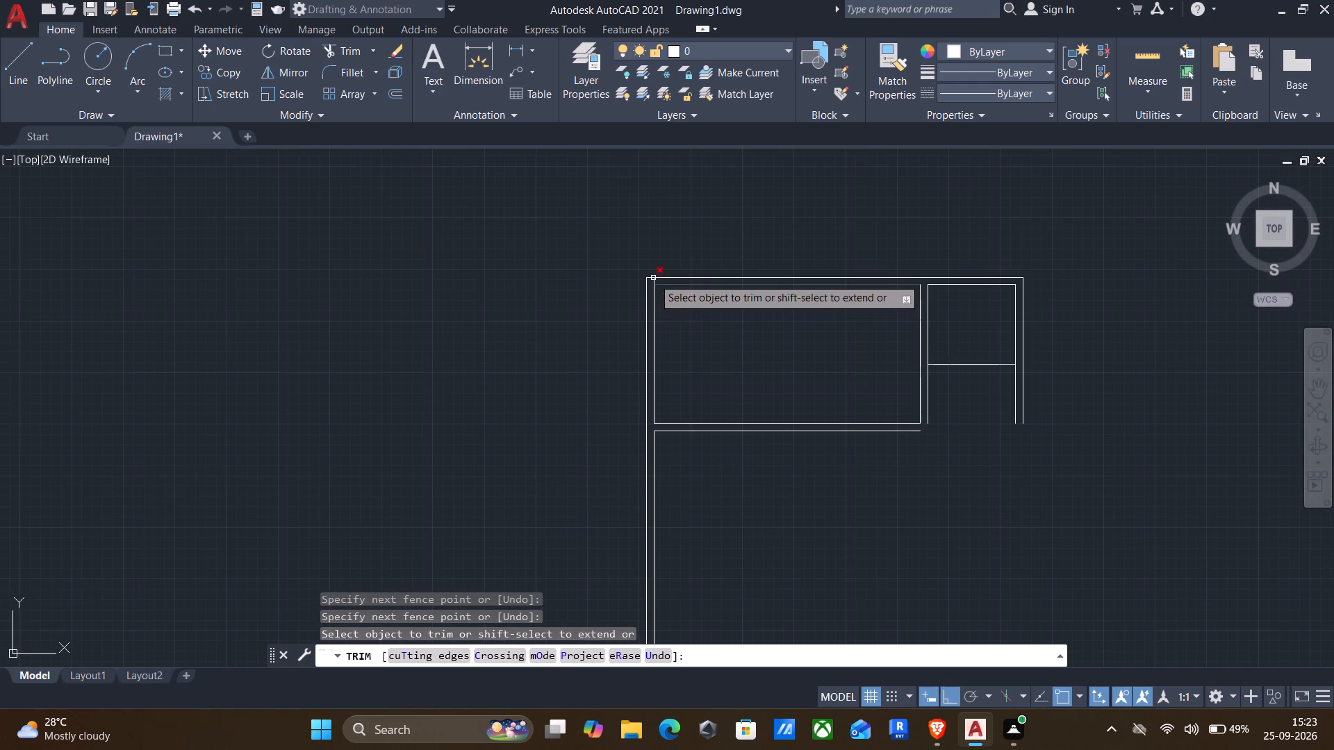
scroll(653, 278, up, 4)
drag(657, 305, 611, 313)
scroll(611, 315, down, 5)
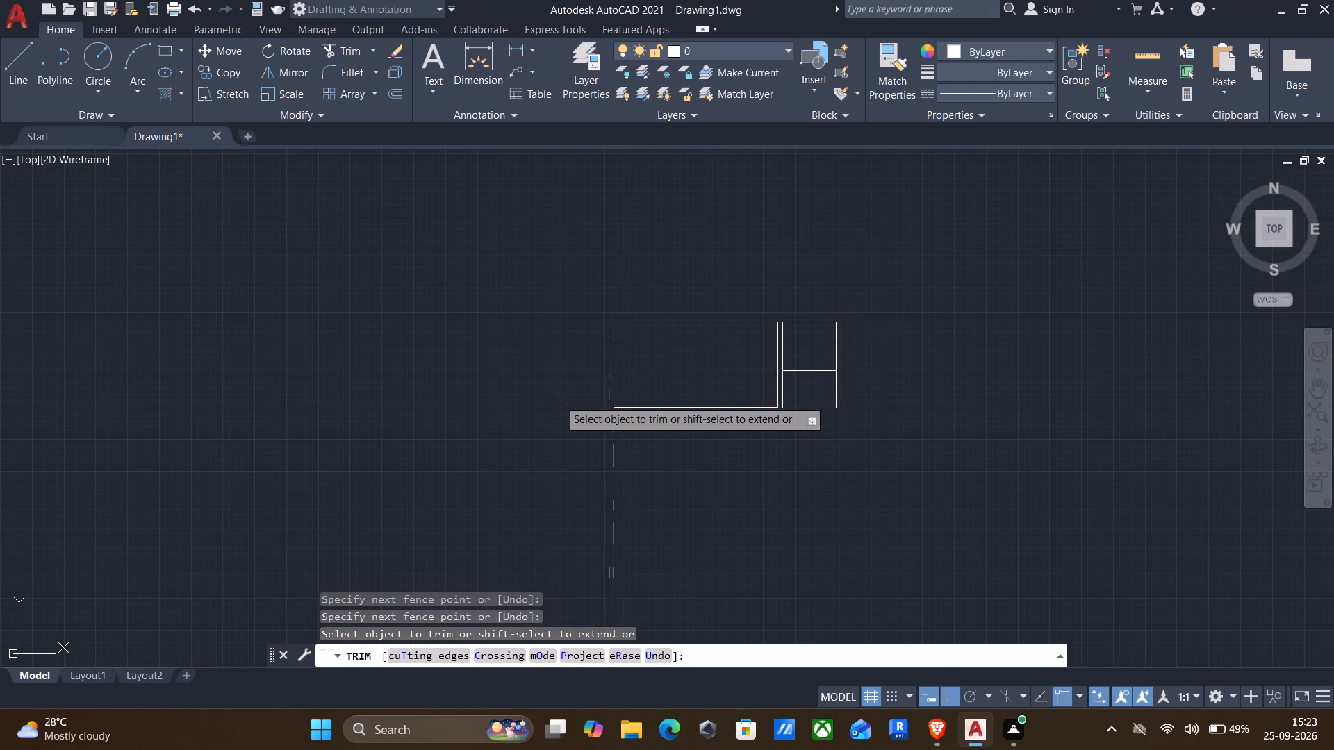
middle_drag(559, 400, 561, 389)
middle_drag(564, 356, 564, 269)
key(Escape)
Fillet the larger room's lower bottom wall line with the middle wall's right-hand line to form a sharp corner.
key(f)
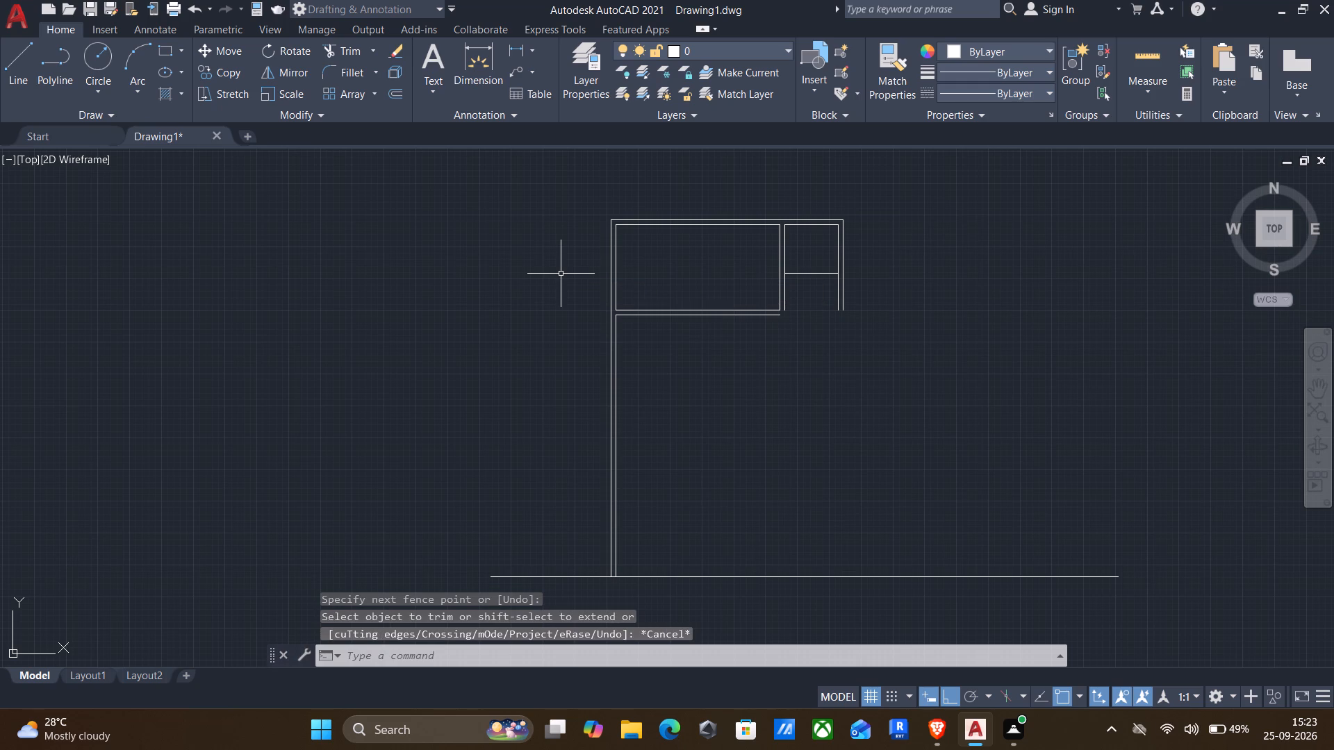
key(Return)
scroll(759, 326, up, 2)
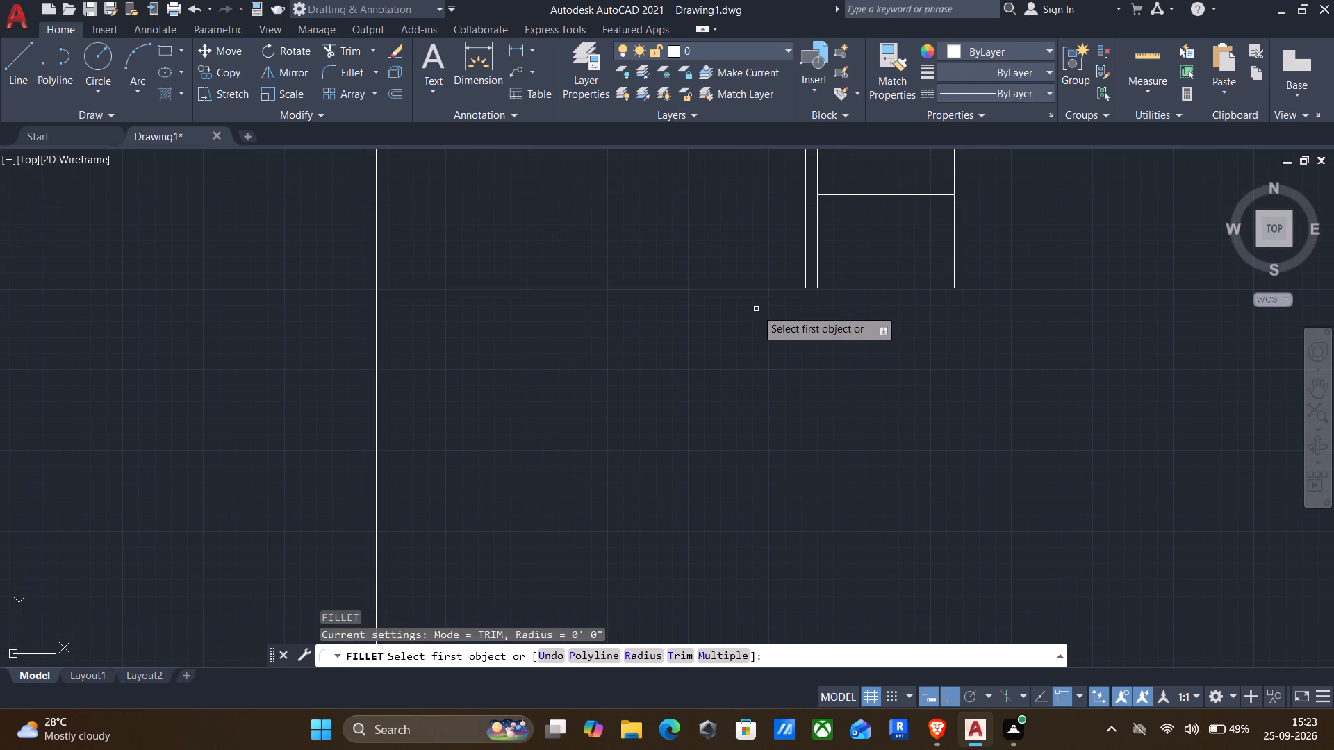
click(750, 301)
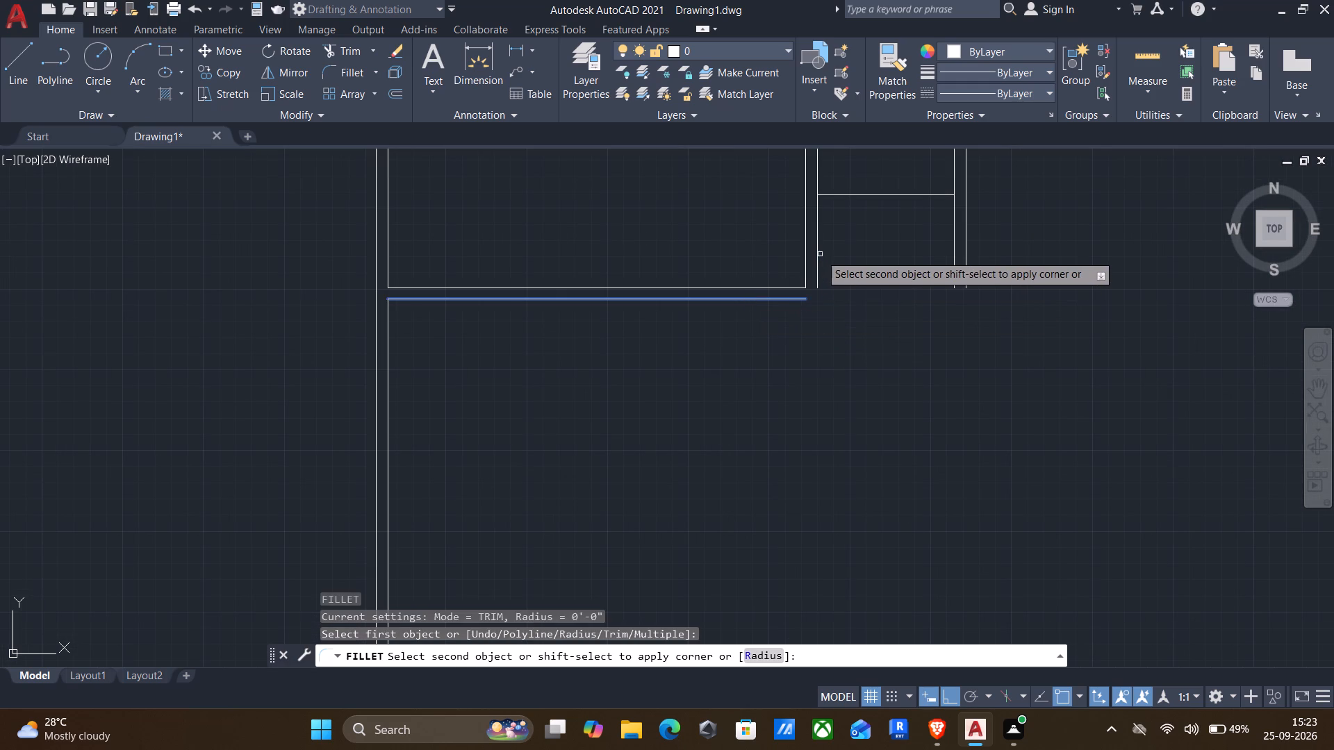
click(816, 258)
Offset the inner left wall line below the larger room 20'4" to the right.
scroll(815, 269, down, 3)
middle_drag(820, 303, 864, 307)
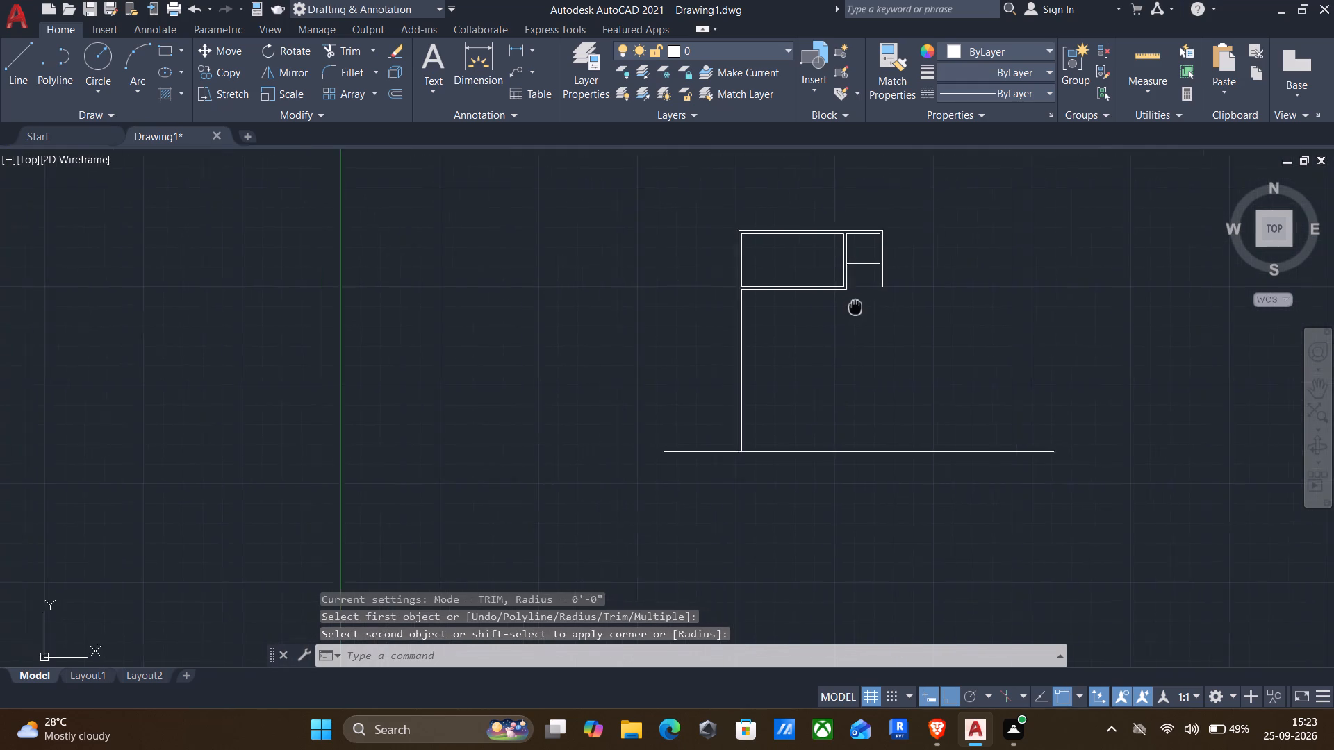
middle_drag(864, 307, 900, 310)
key(o)
key(Return)
drag(791, 354, 814, 360)
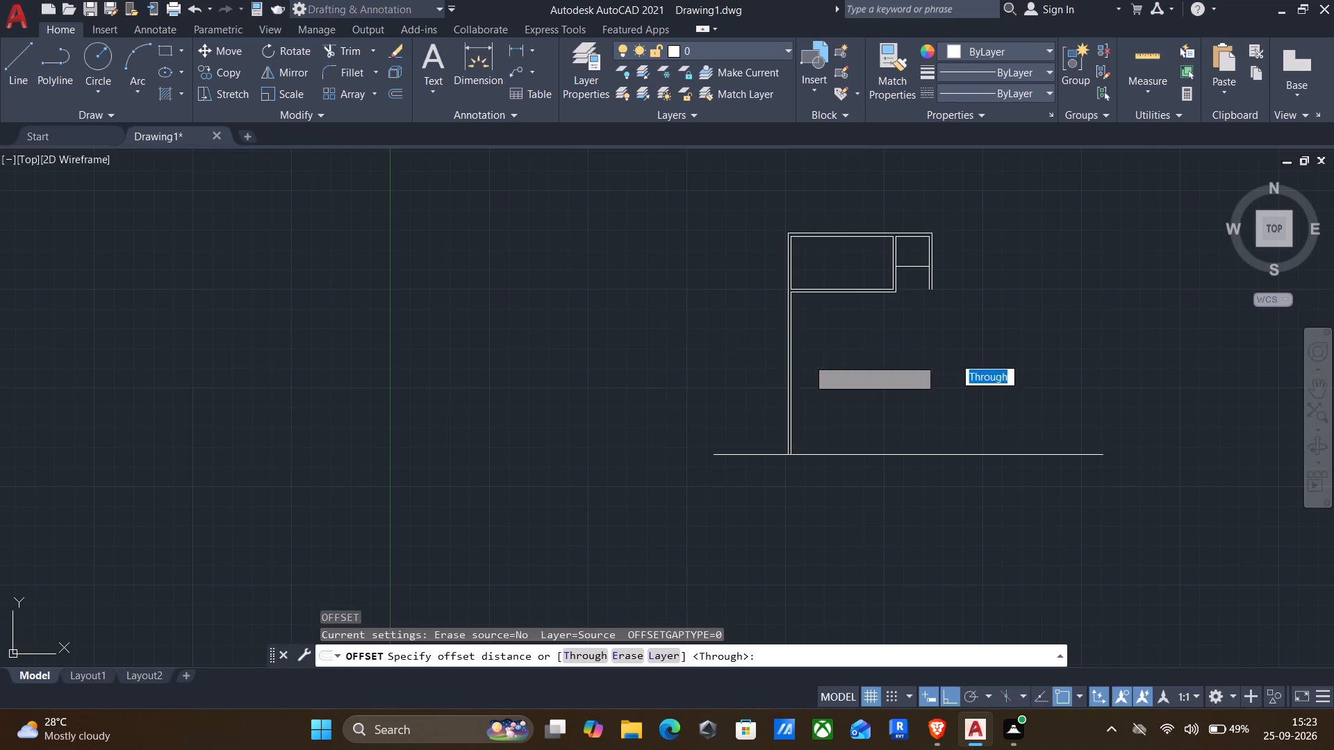
drag(814, 360, 923, 369)
drag(933, 372, 943, 378)
scroll(788, 392, up, 4)
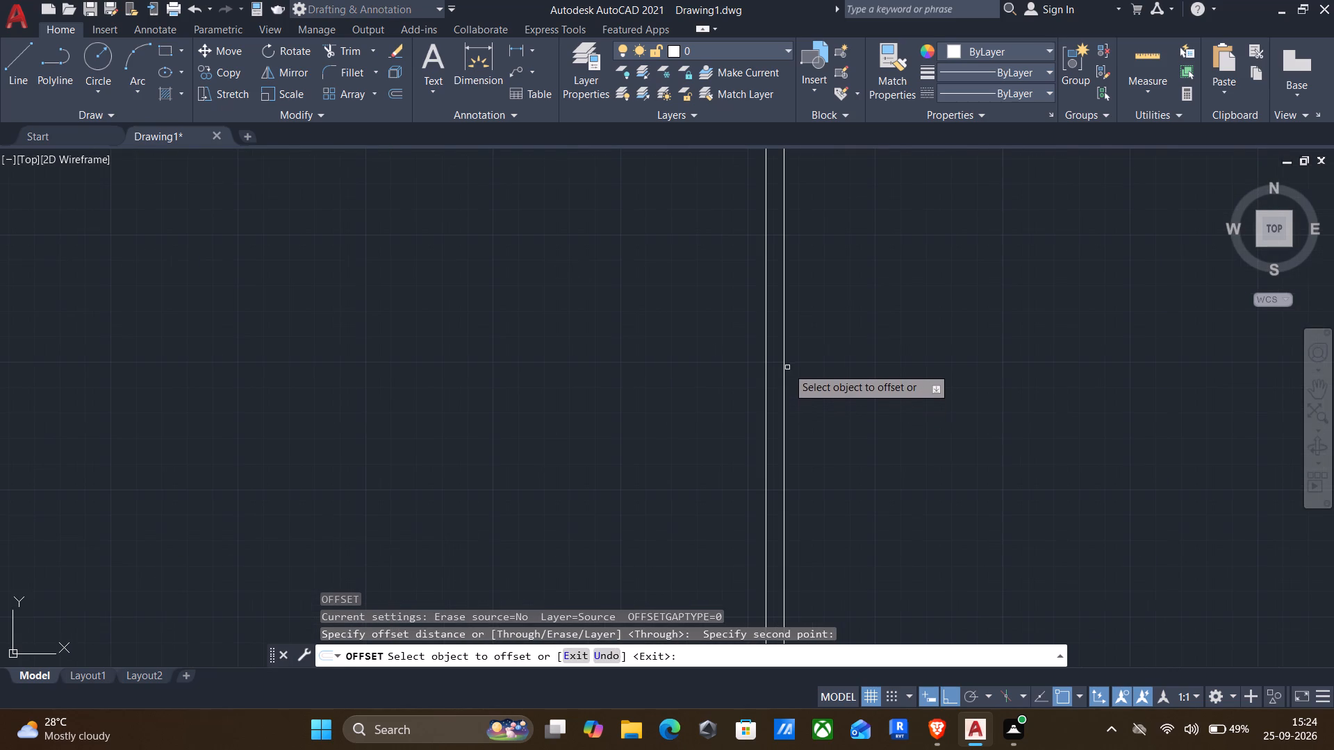
click(781, 368)
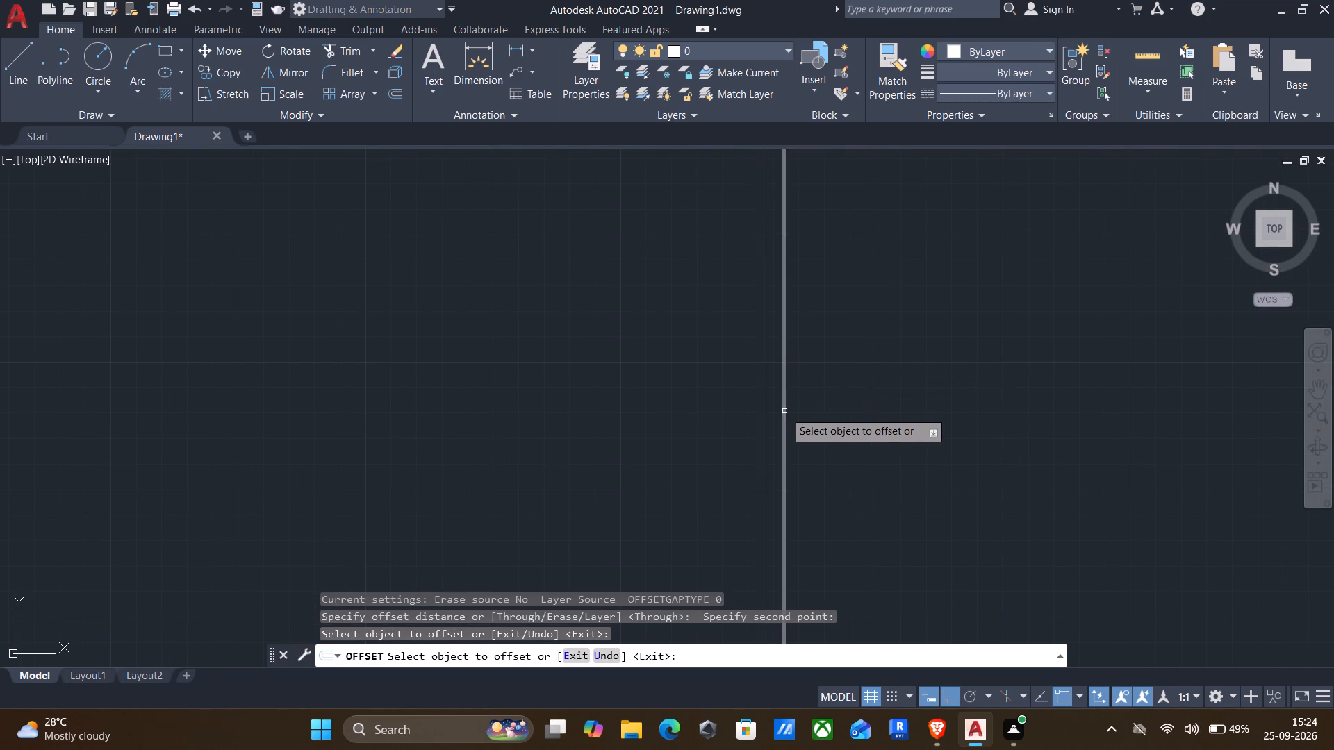
click(784, 406)
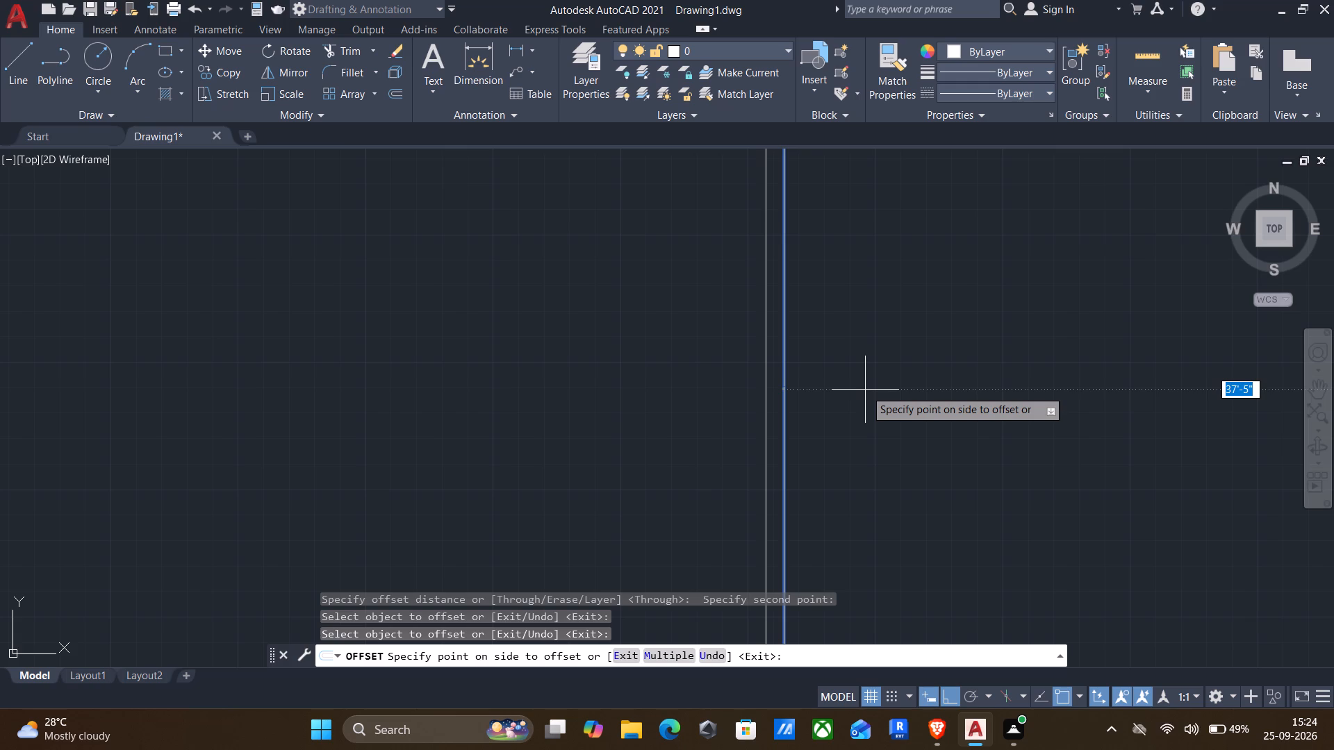
scroll(865, 390, down, 1)
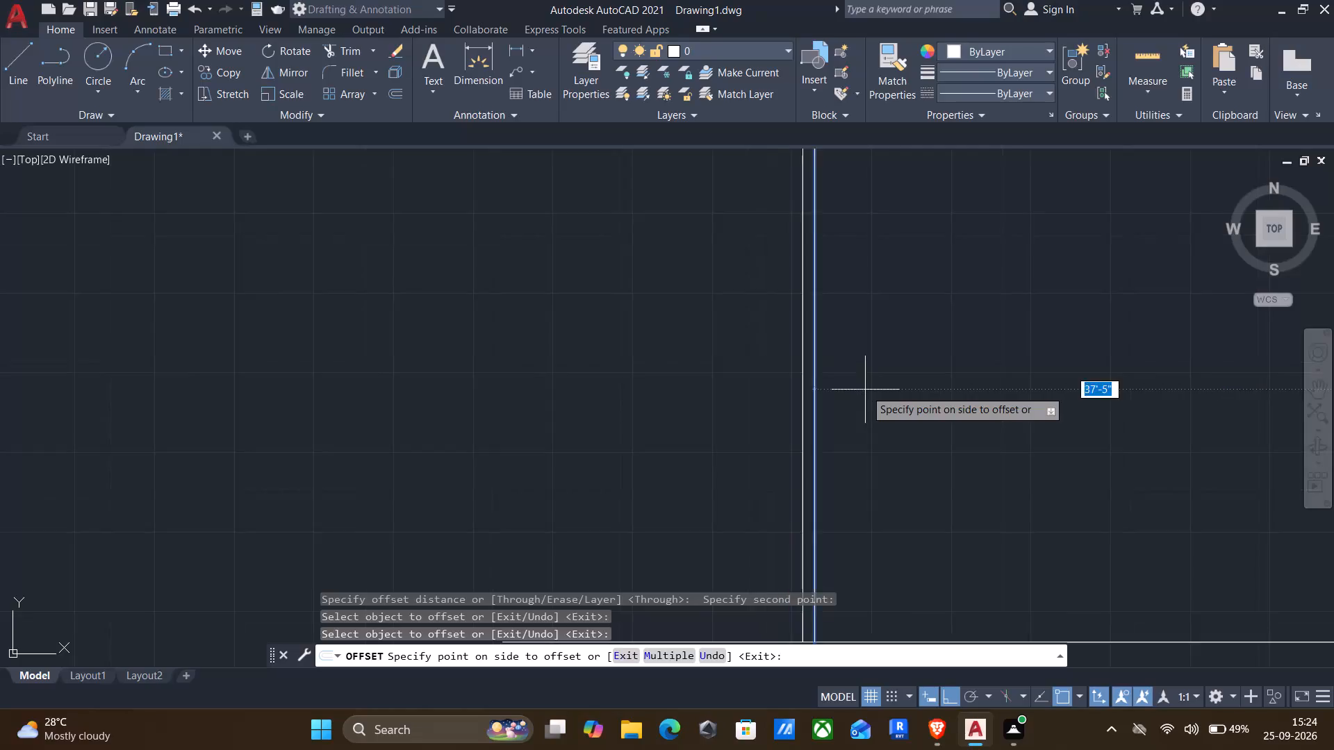
scroll(865, 390, down, 3)
middle_drag(860, 399, 676, 408)
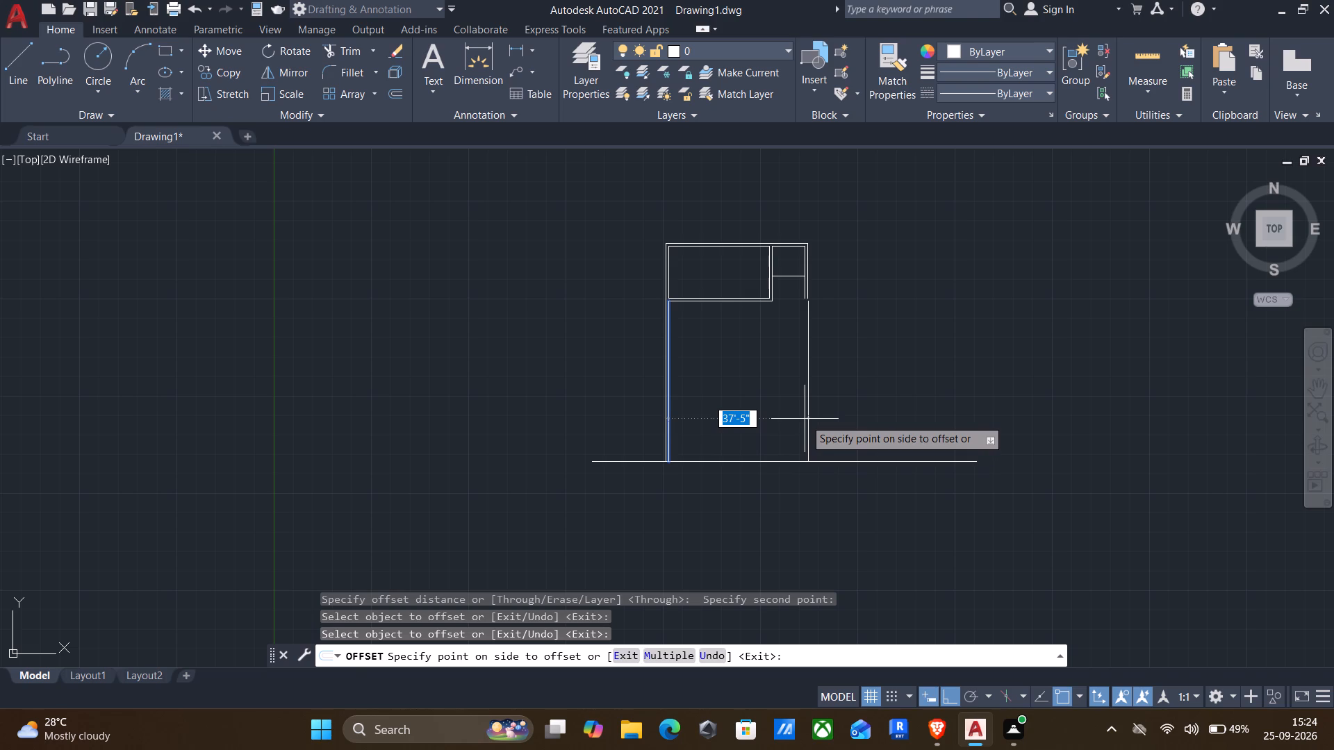
text(20'4")
key(Return)
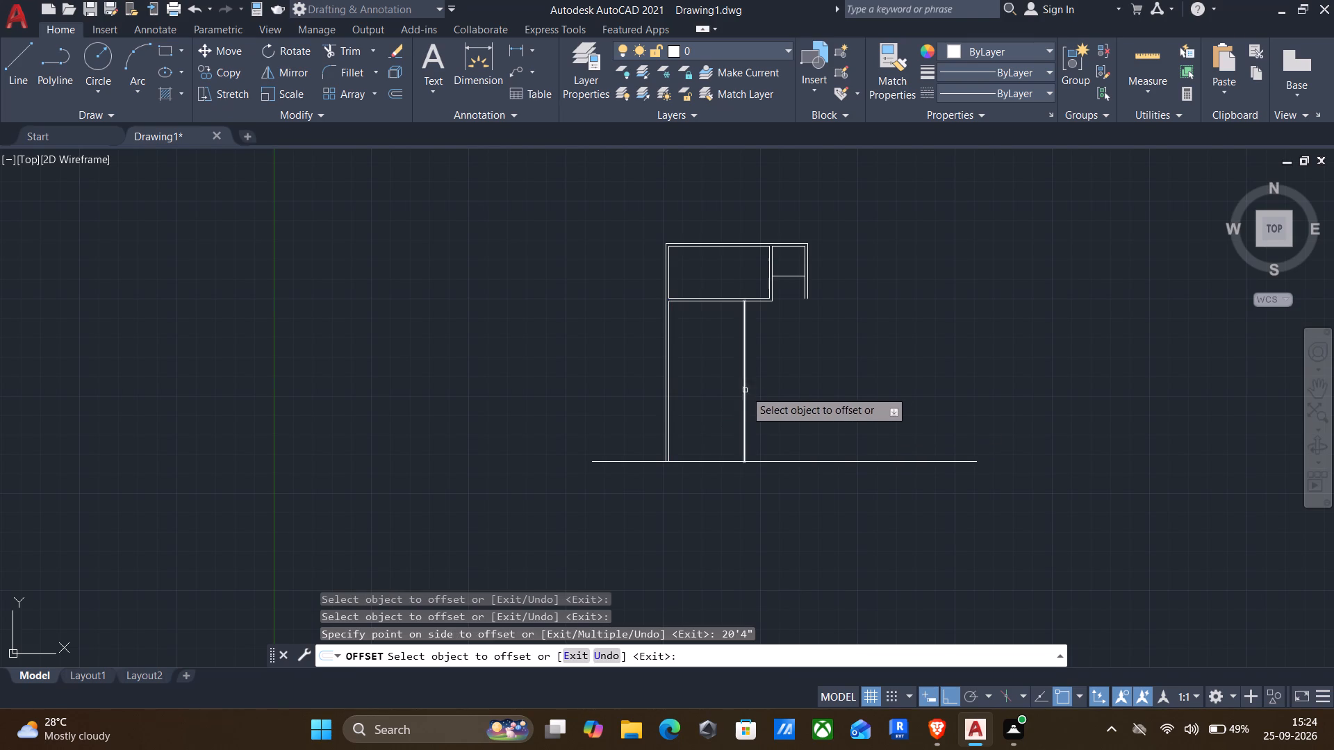
Offset the new vertical wall line 9" to the right to form a double wall.
click(743, 388)
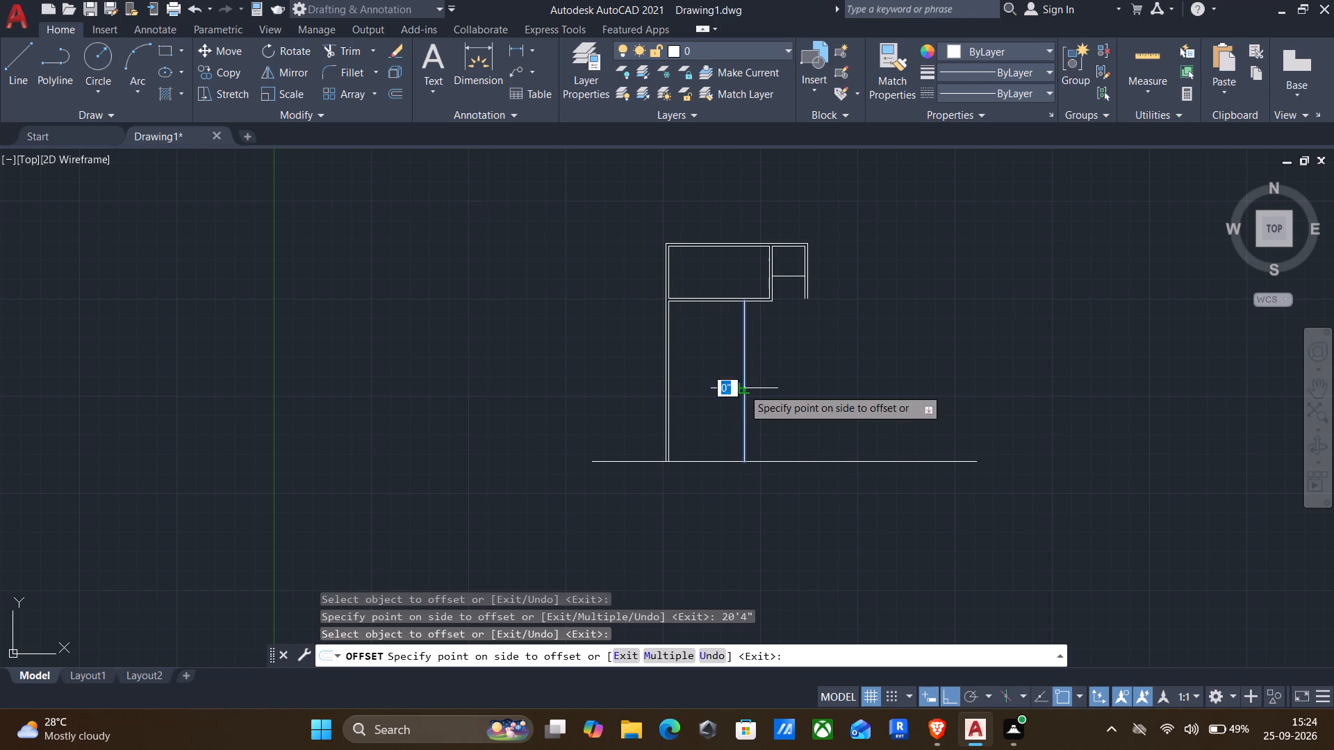
text(9")
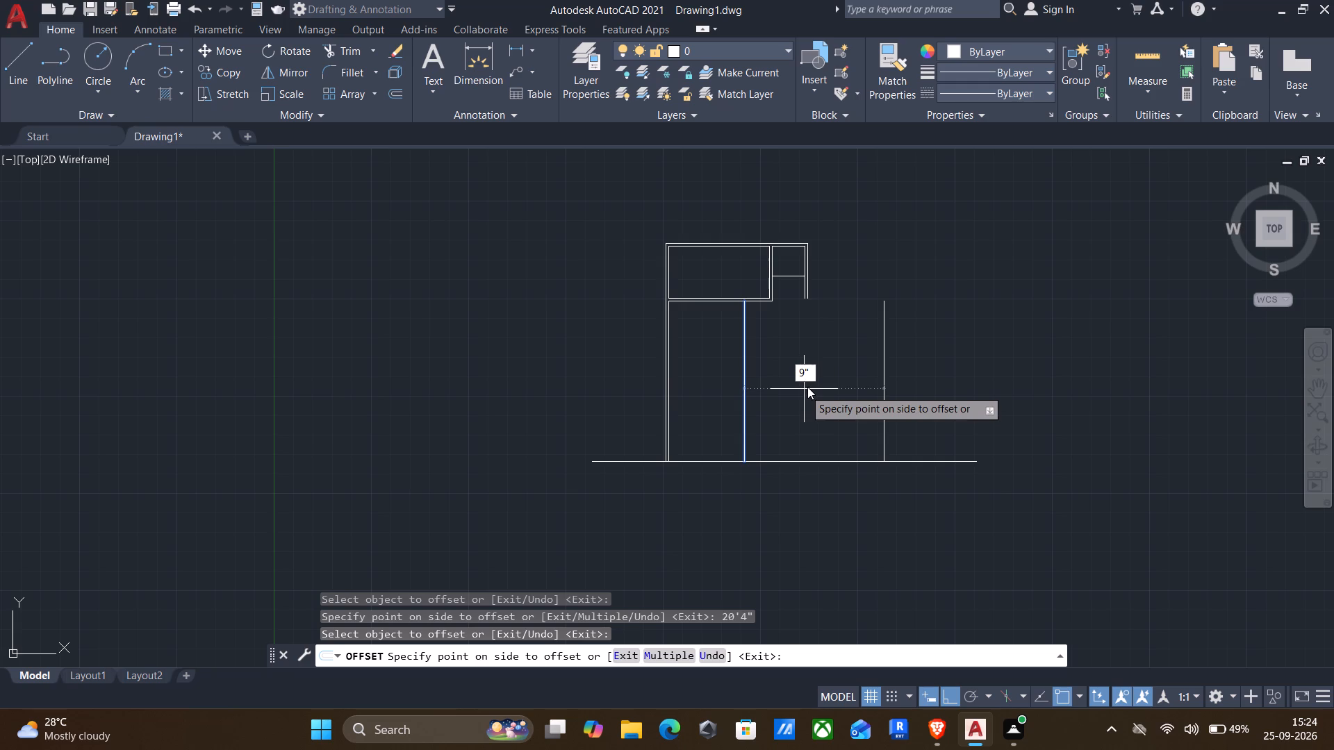
key(Return)
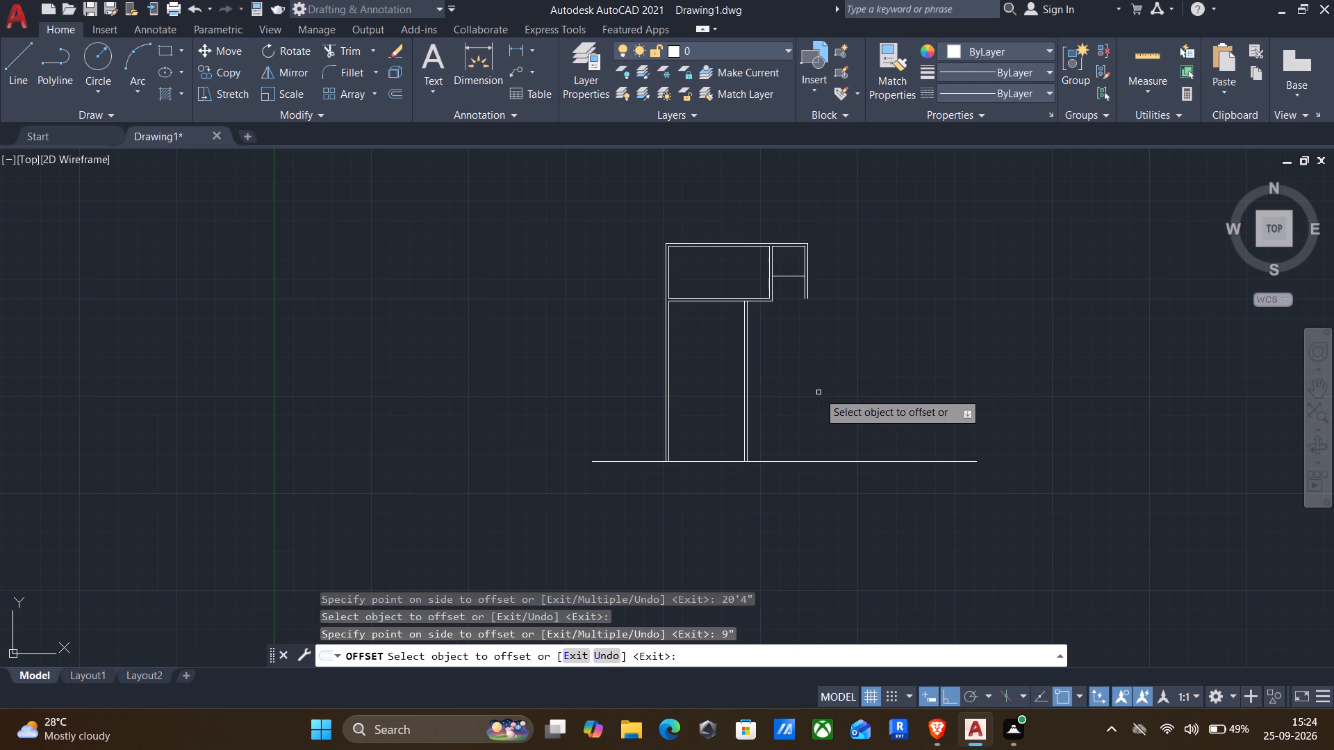
key(Escape)
Extend both lines of the right wall down to the long horizontal line below the plan.
text(ex)
key(Return)
drag(799, 290, 857, 289)
key(Escape)
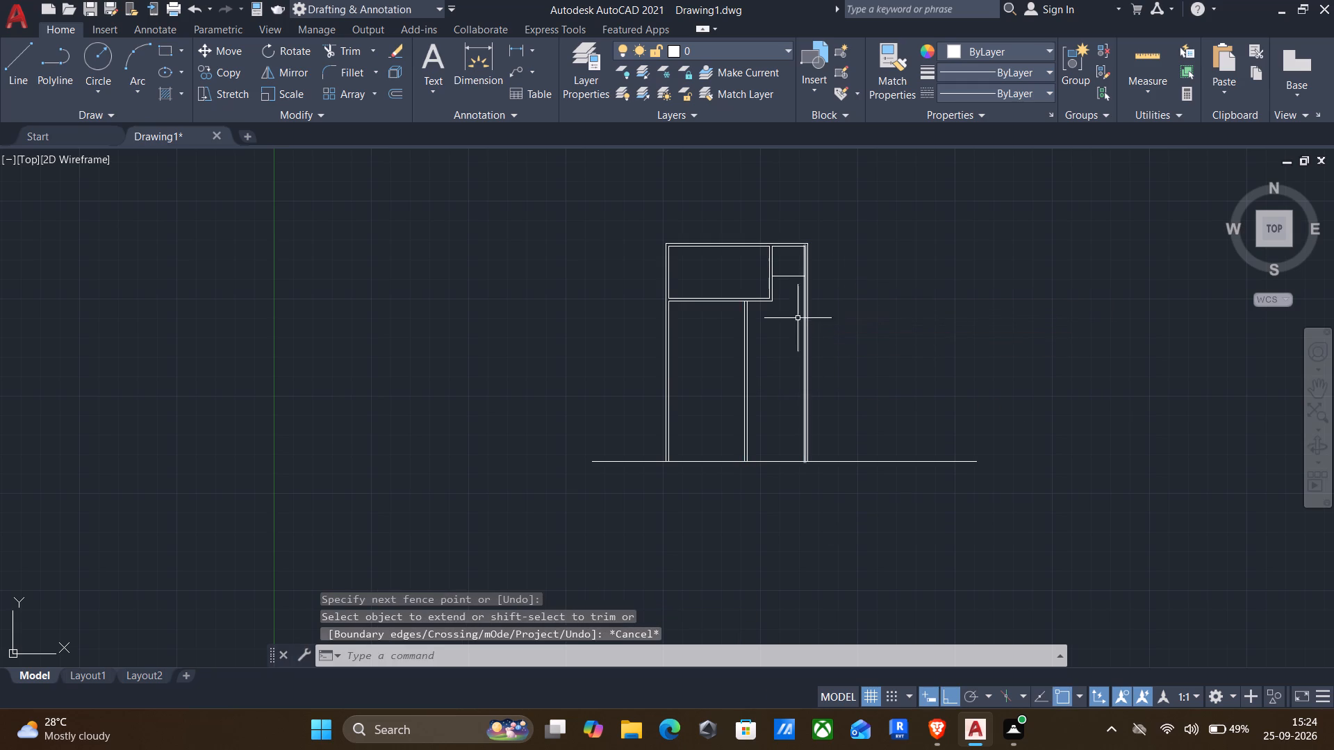
Offset the inner right wall line 5'5" to the left.
scroll(814, 366, up, 1)
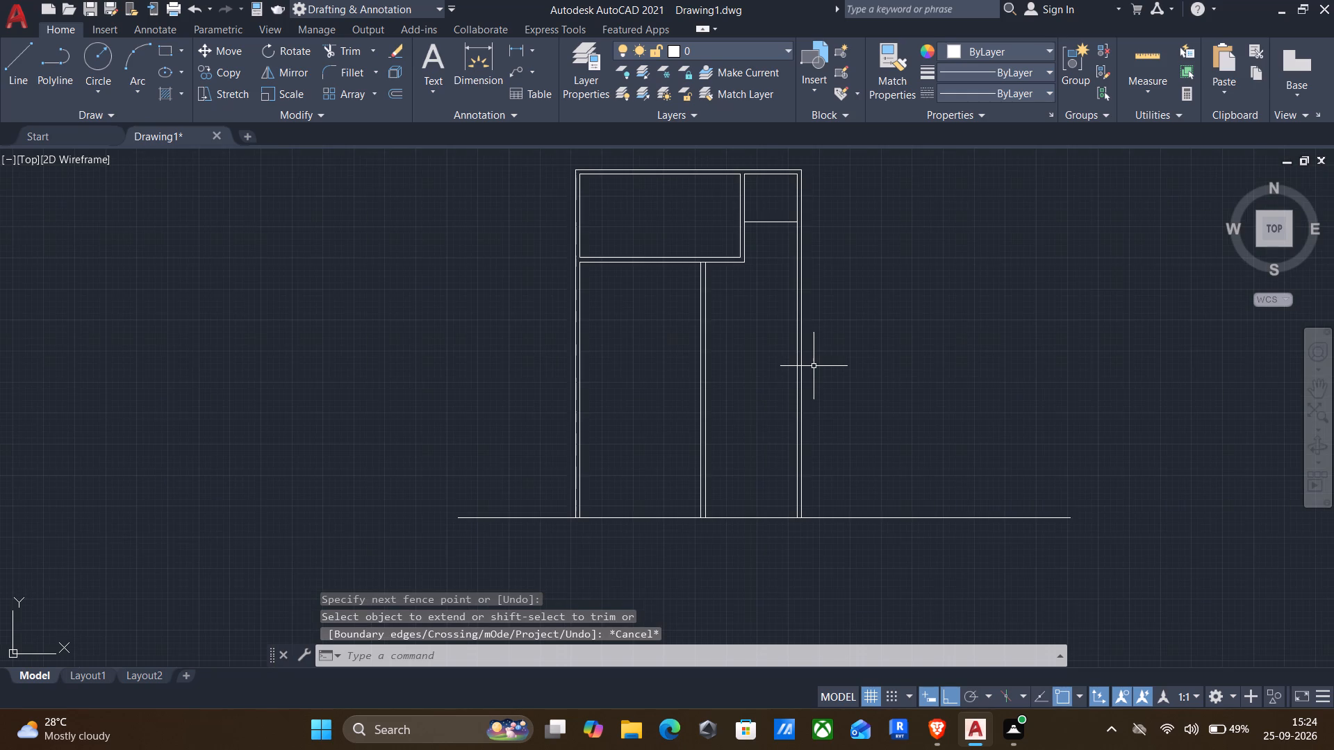
scroll(814, 366, down, 2)
key(o)
key(Return)
scroll(814, 366, up, 3)
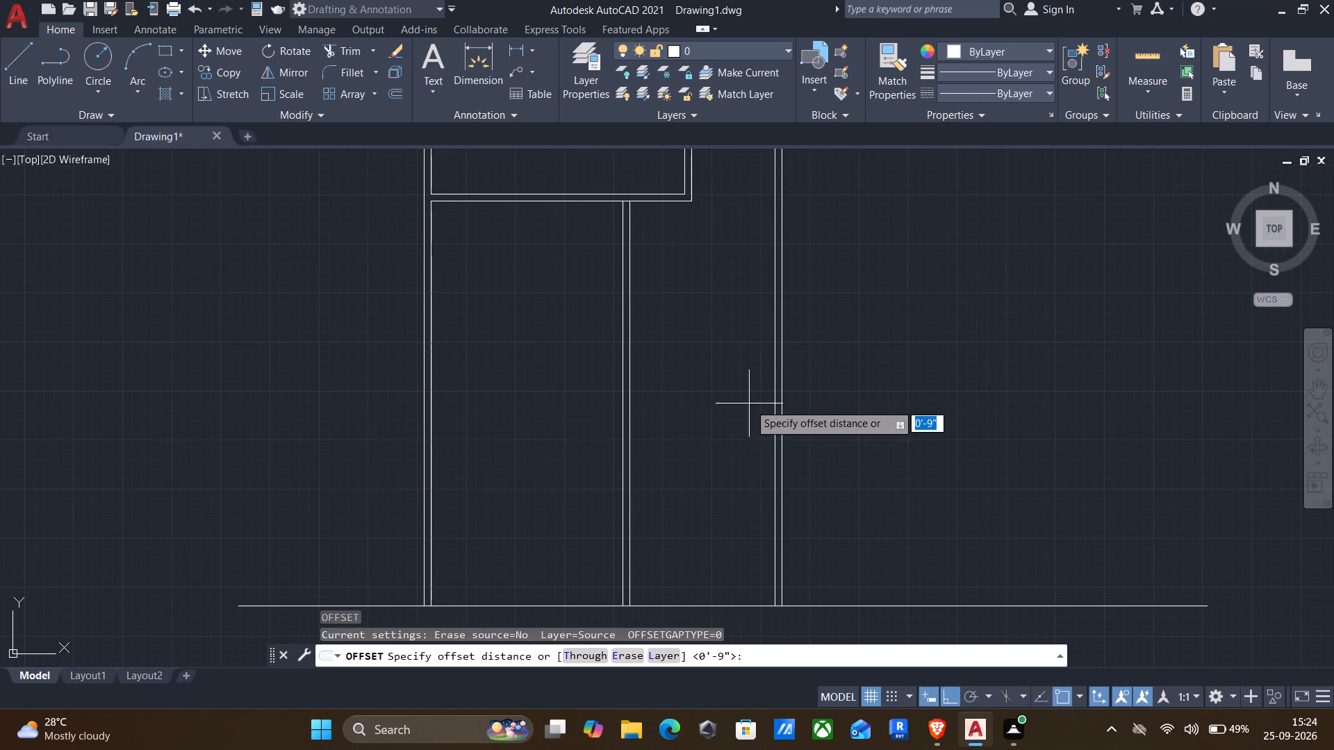
click(742, 407)
click(675, 434)
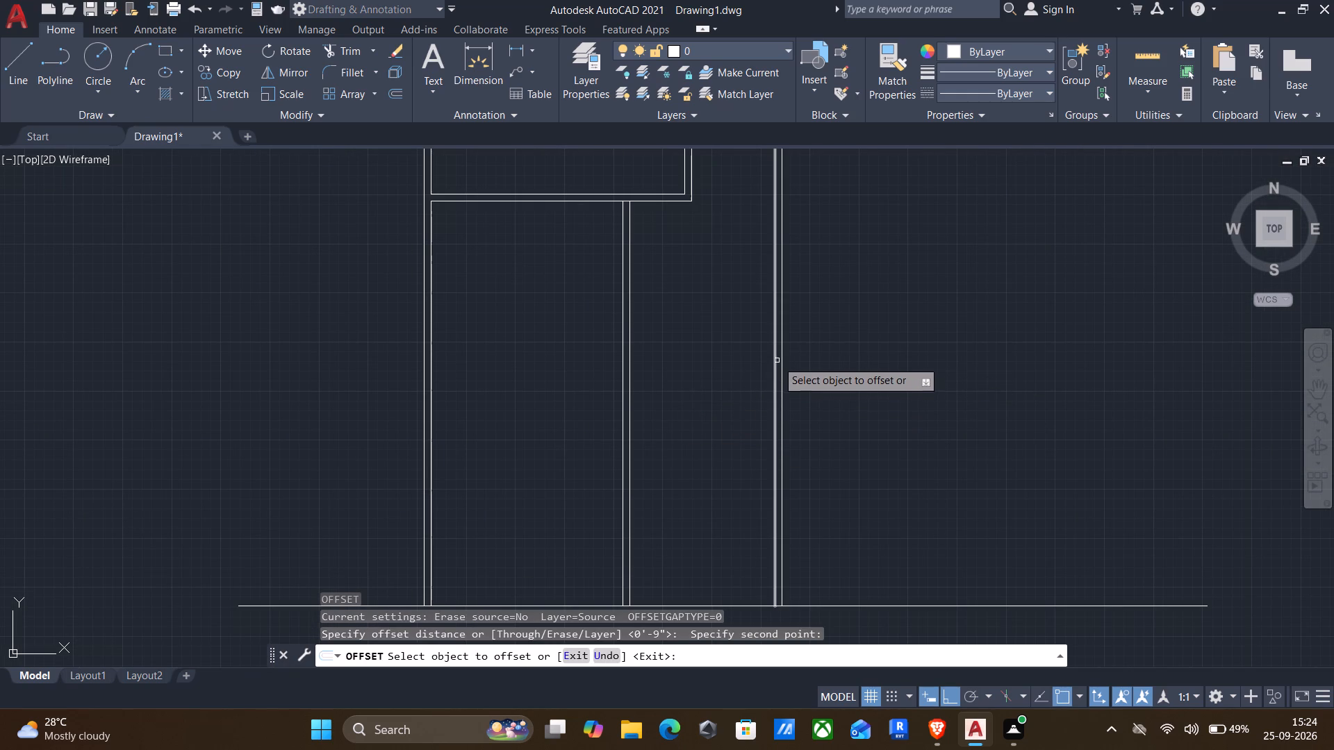
click(772, 363)
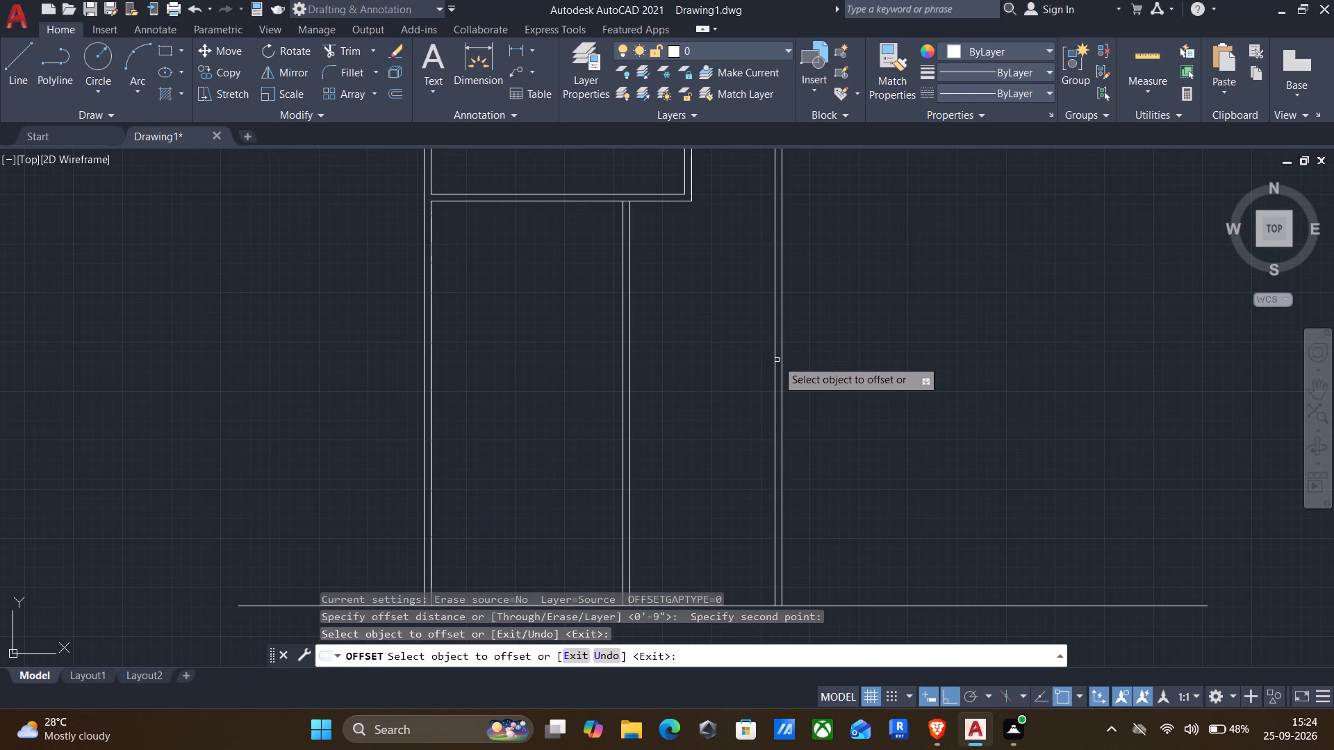
click(773, 363)
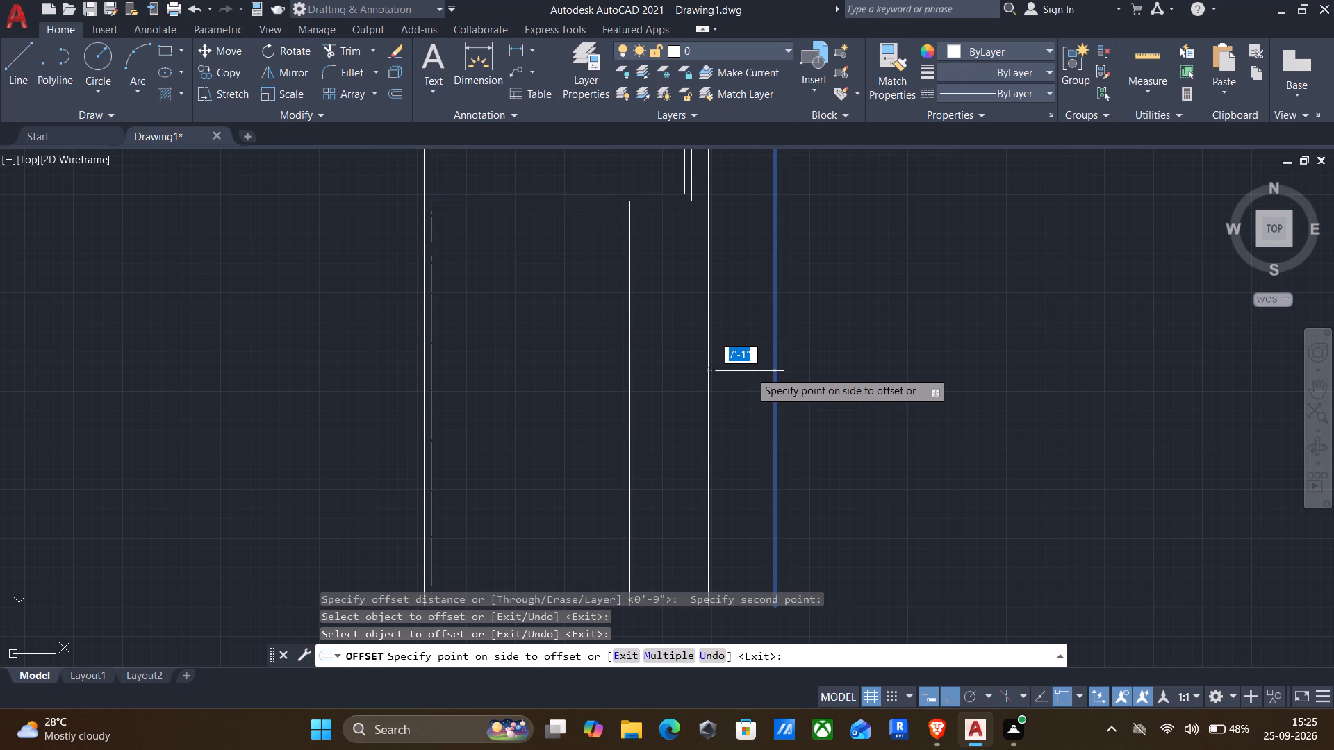
text(5'5")
key(Return)
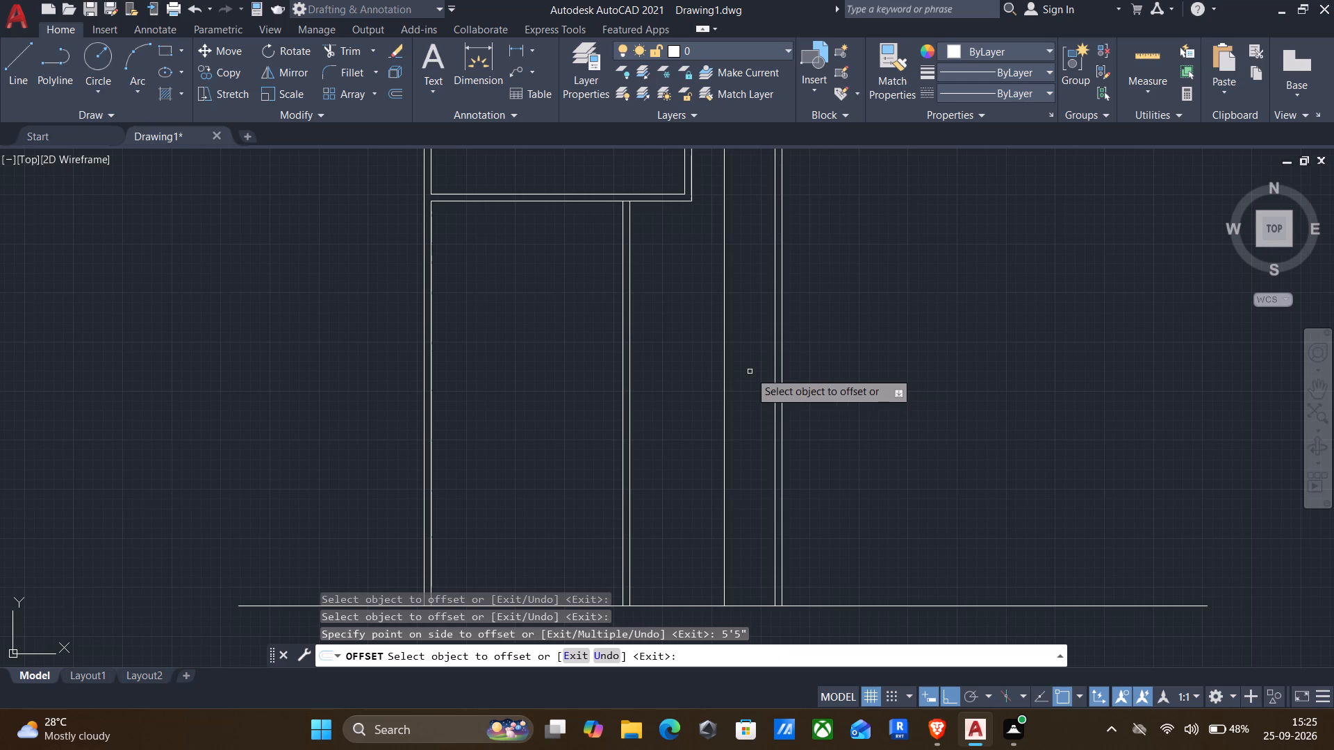
Offset the right line of the interior double wall below the larger room 6'3" to the right.
click(631, 381)
text(6')
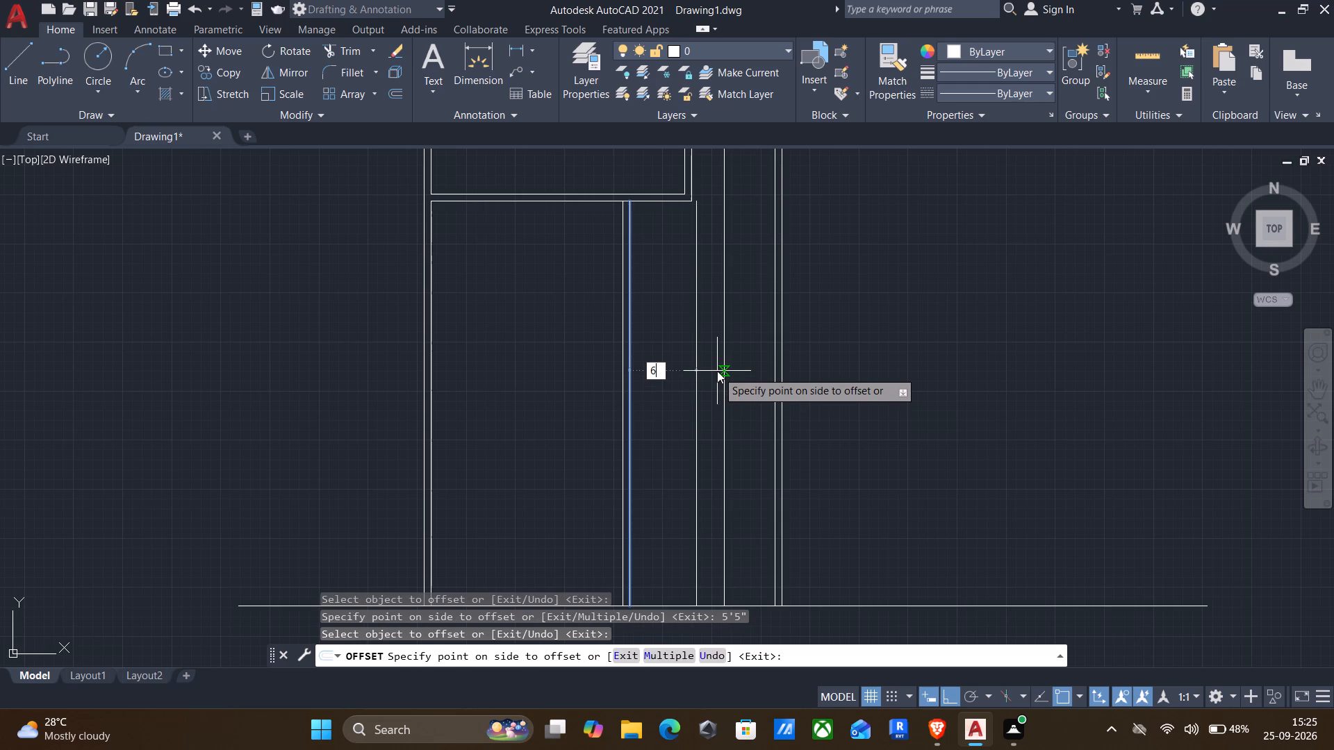
text(3")
key(Return)
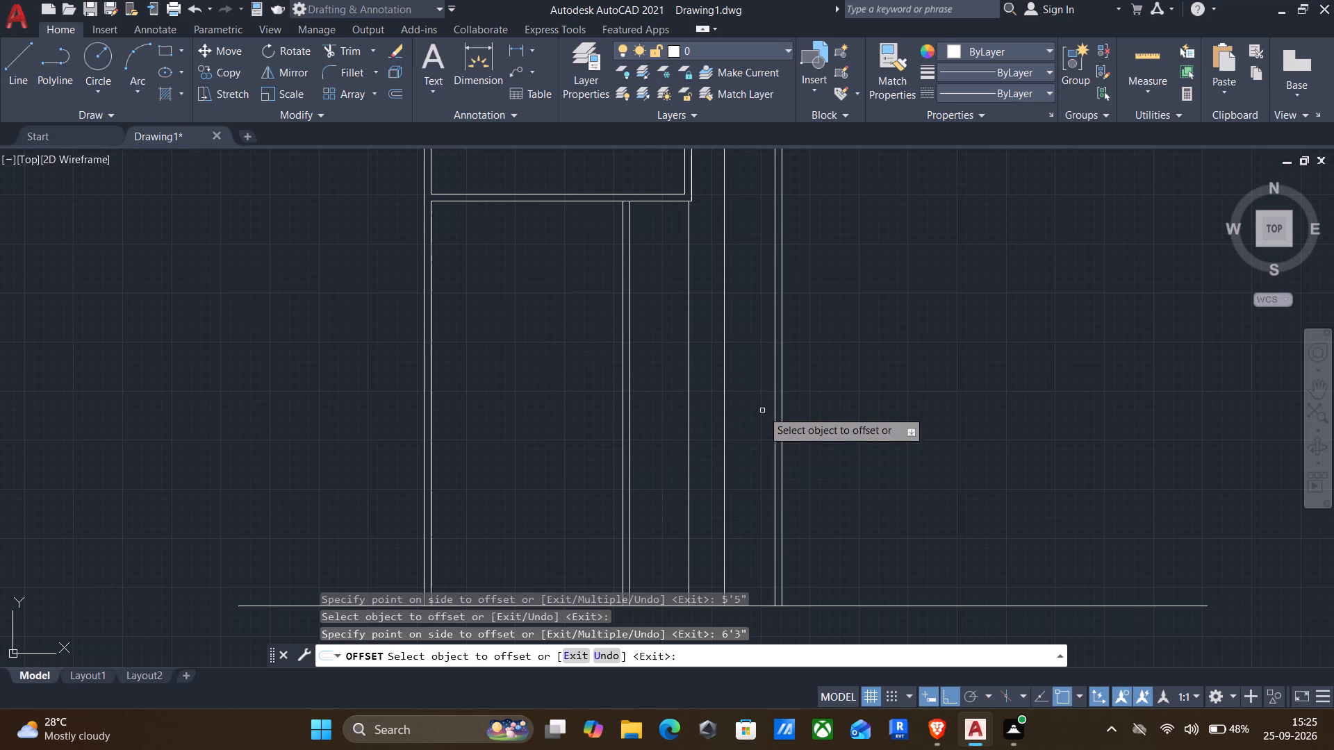
Offset the inner line of the outer right wall 8'10" to the left.
middle_drag(764, 410, 766, 422)
middle_drag(772, 444, 781, 606)
scroll(781, 606, up, 1)
middle_drag(773, 569, 757, 549)
scroll(756, 540, down, 2)
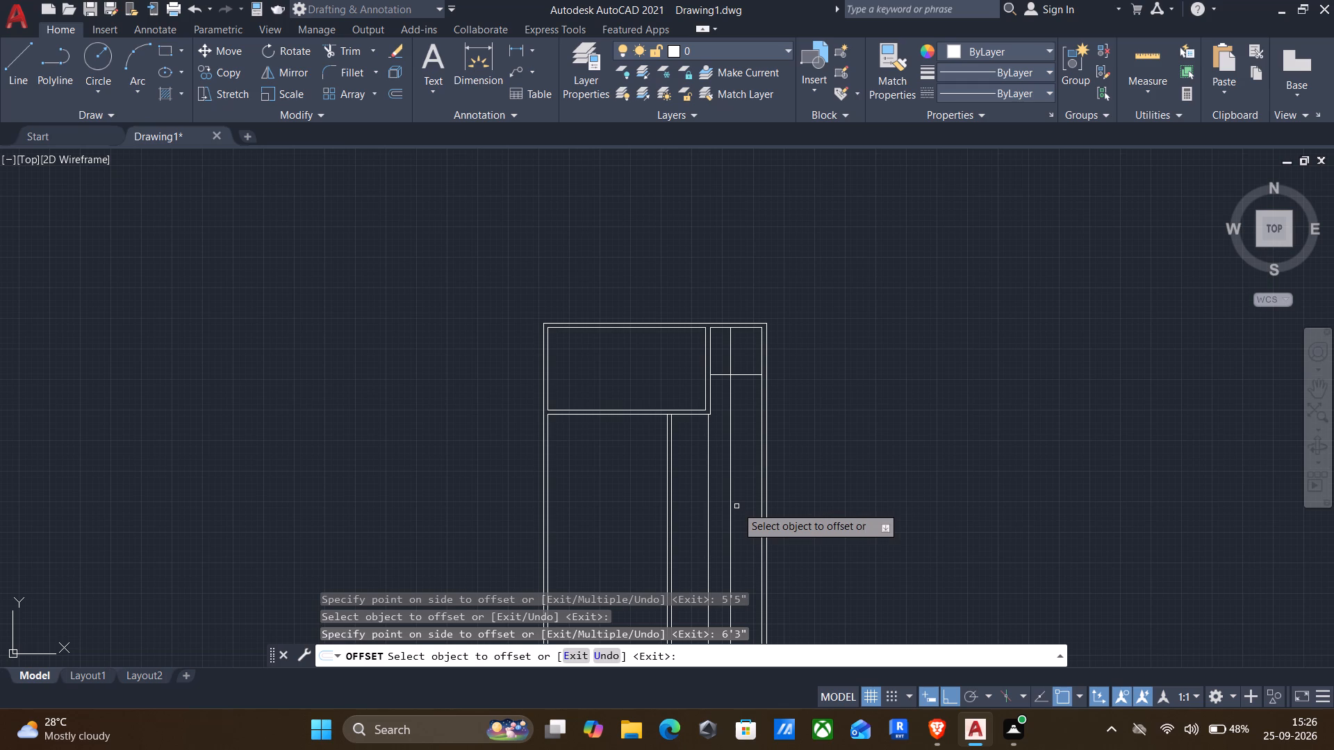
scroll(748, 474, up, 1)
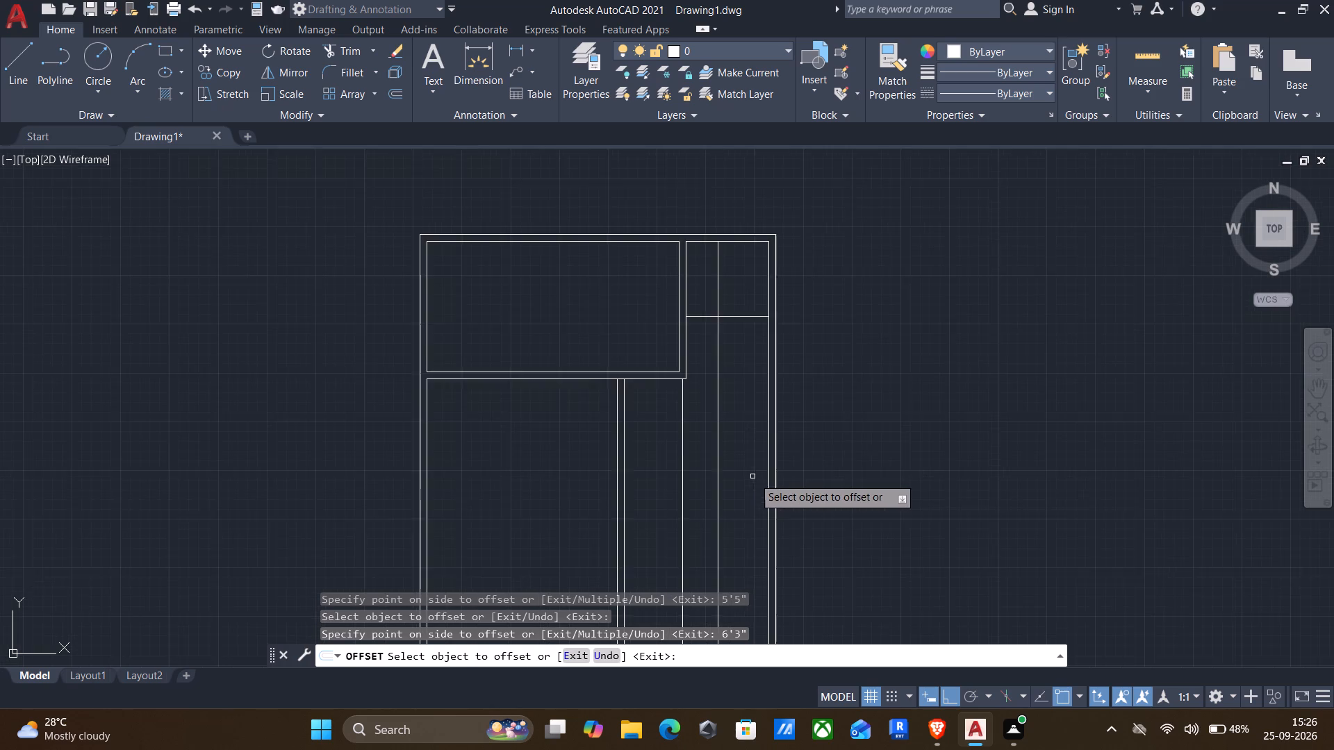
scroll(755, 478, up, 1)
click(773, 486)
text(8')
key(1)
key(0)
key(shift+quotedbl)
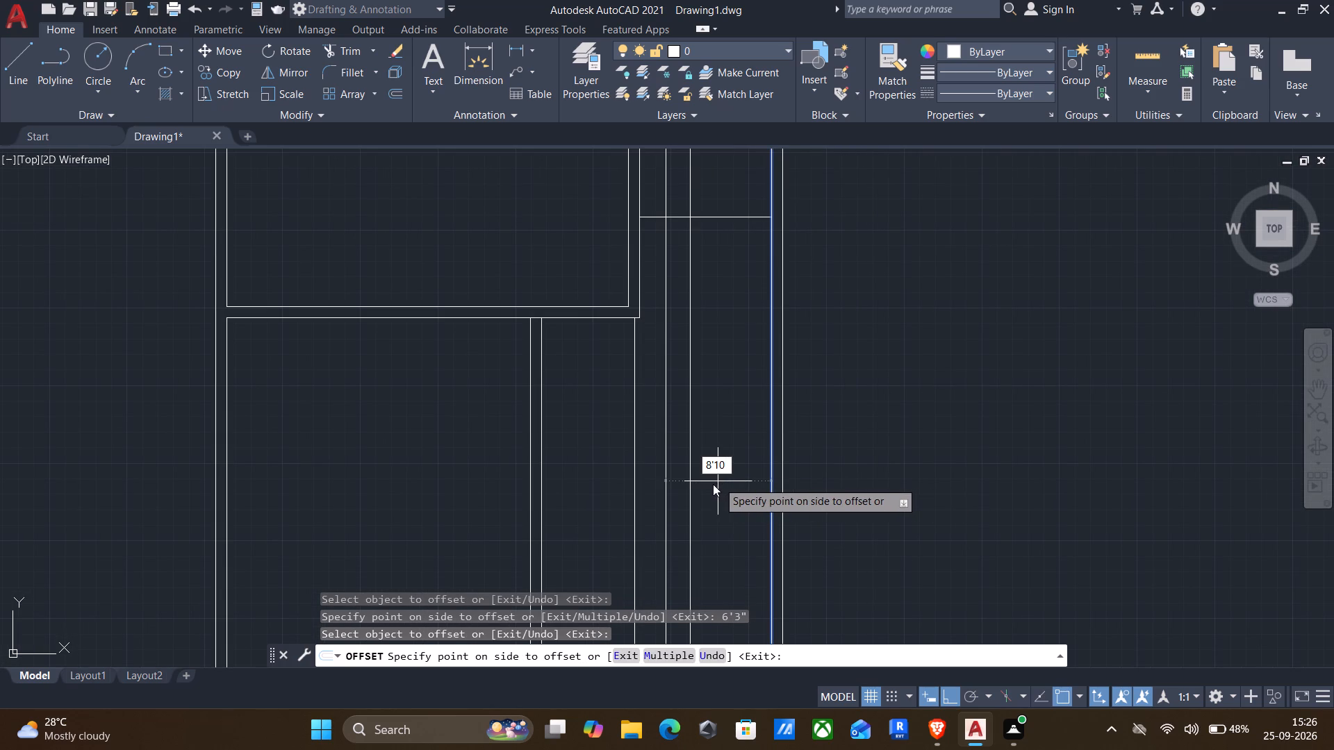
key(Return)
key(Return)
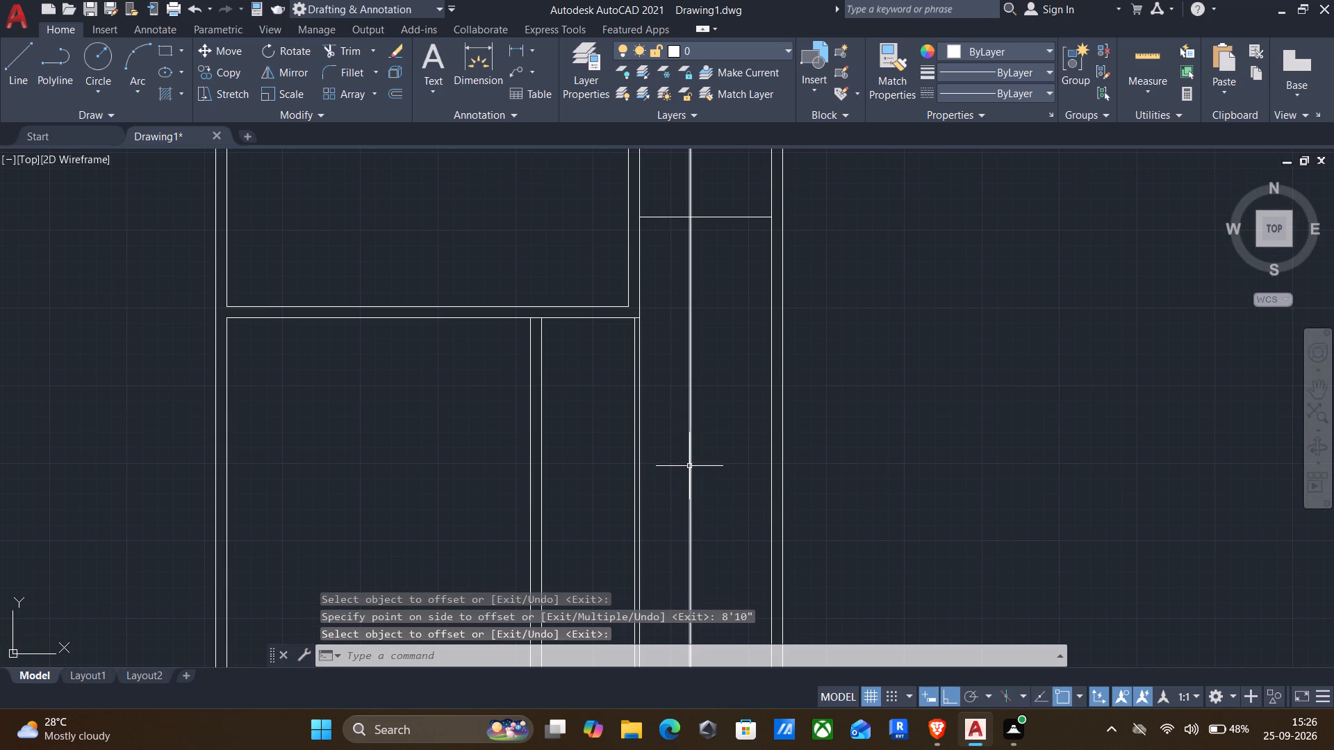
Delete the vertical line that lies 5'5" inside the right wall.
click(691, 465)
key(Delete)
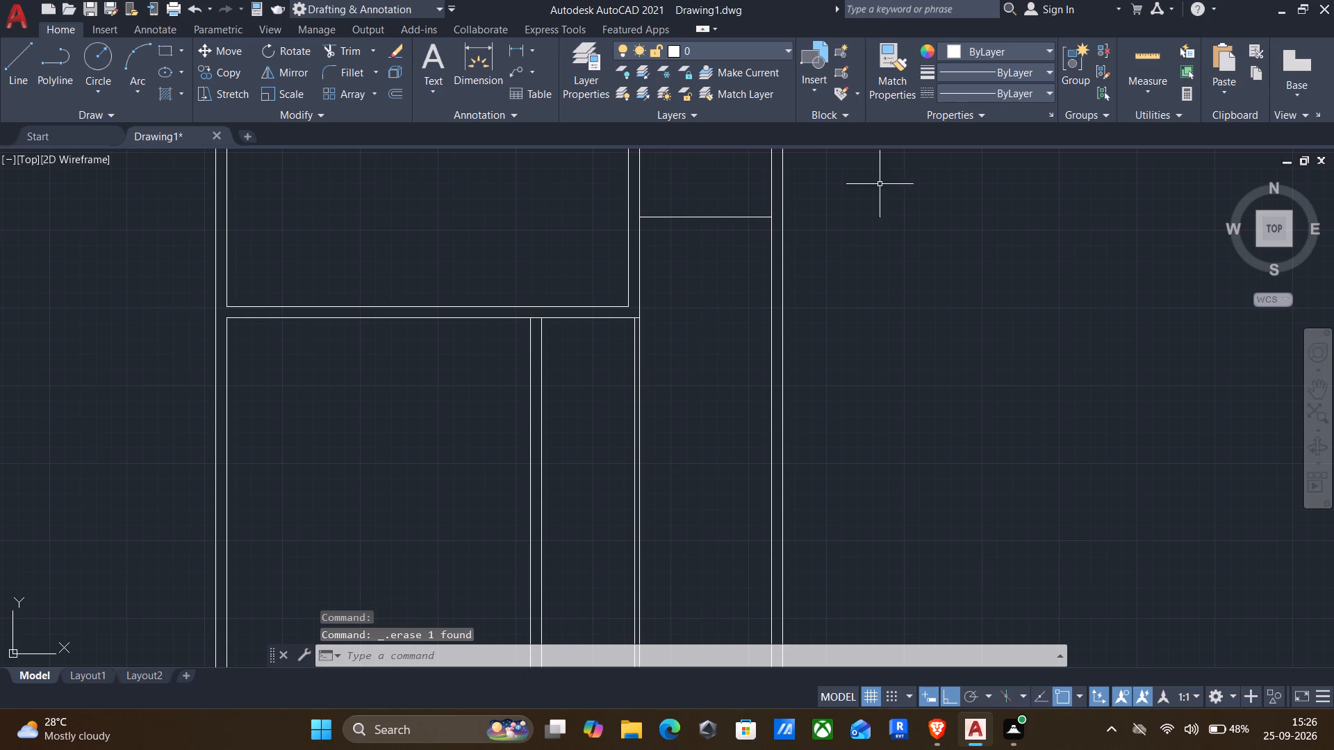
Measure the widths of the spaces on both sides of the new vertical lines.
click(1123, 63)
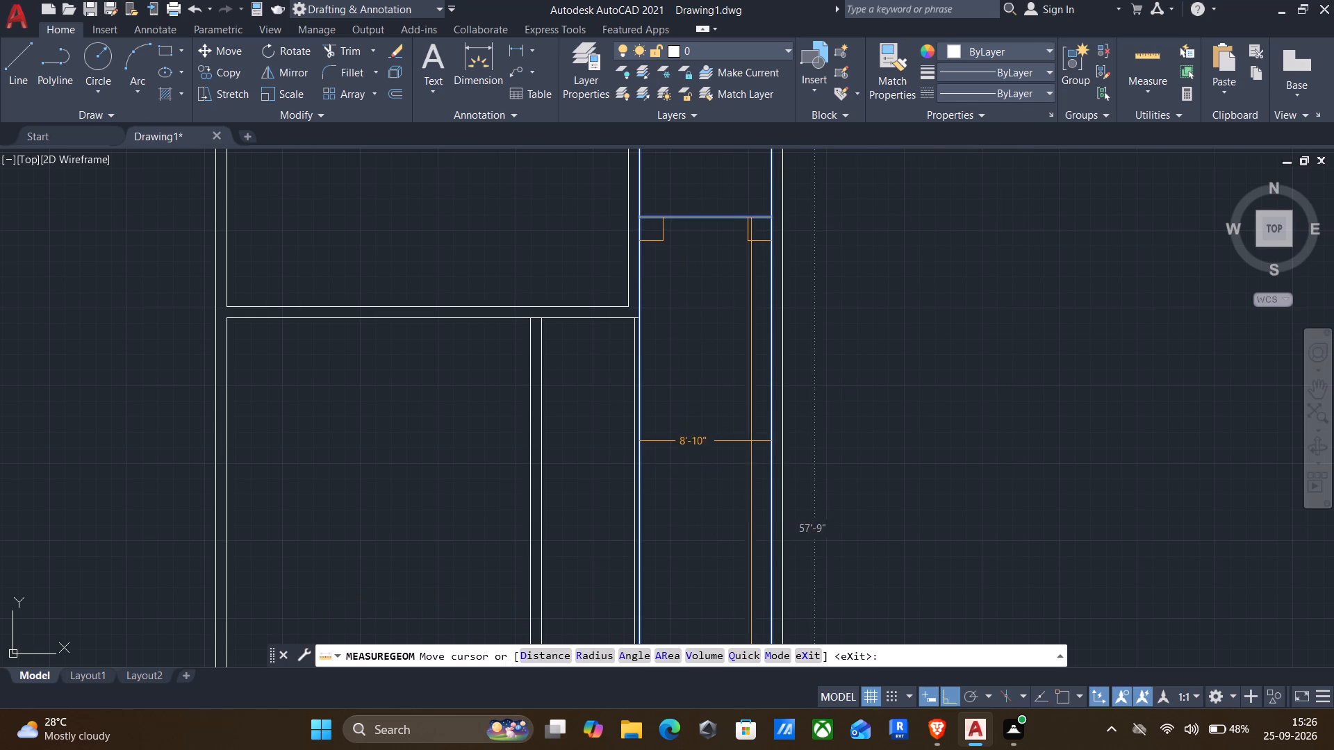
scroll(623, 449, up, 4)
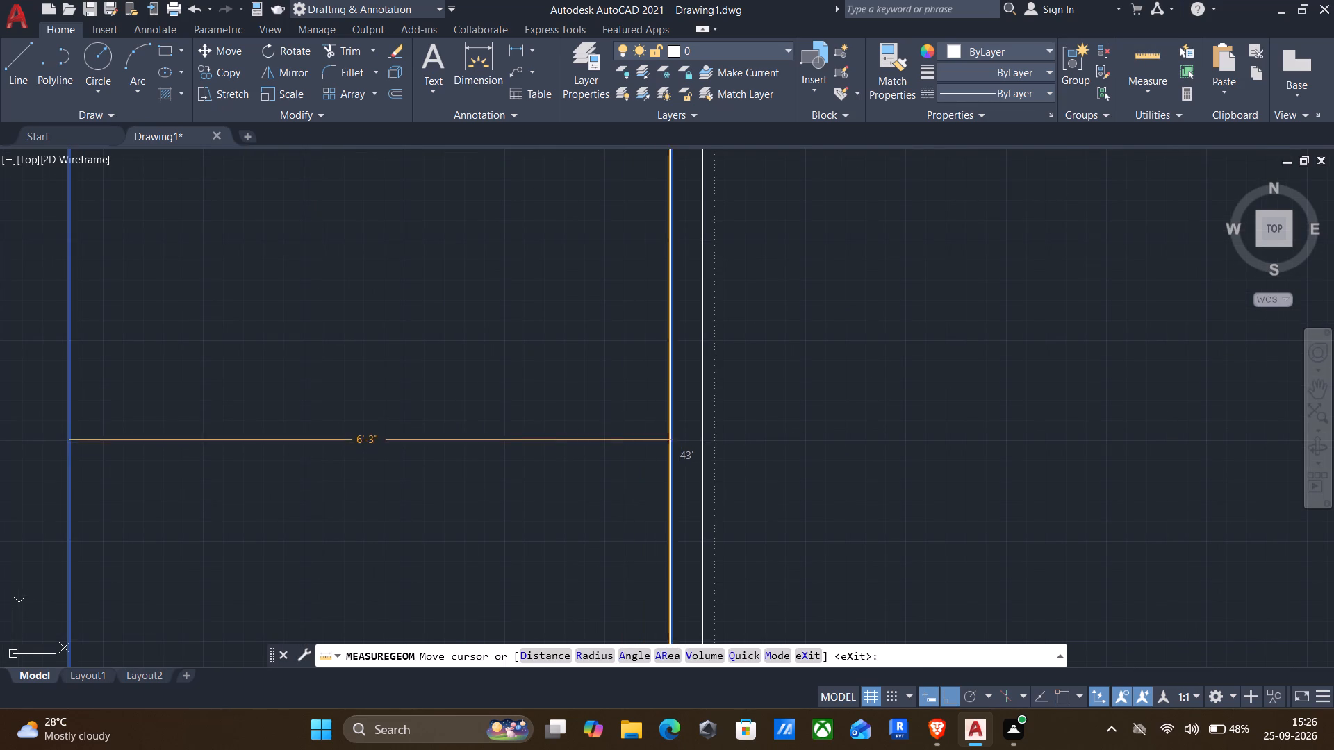
key(Escape)
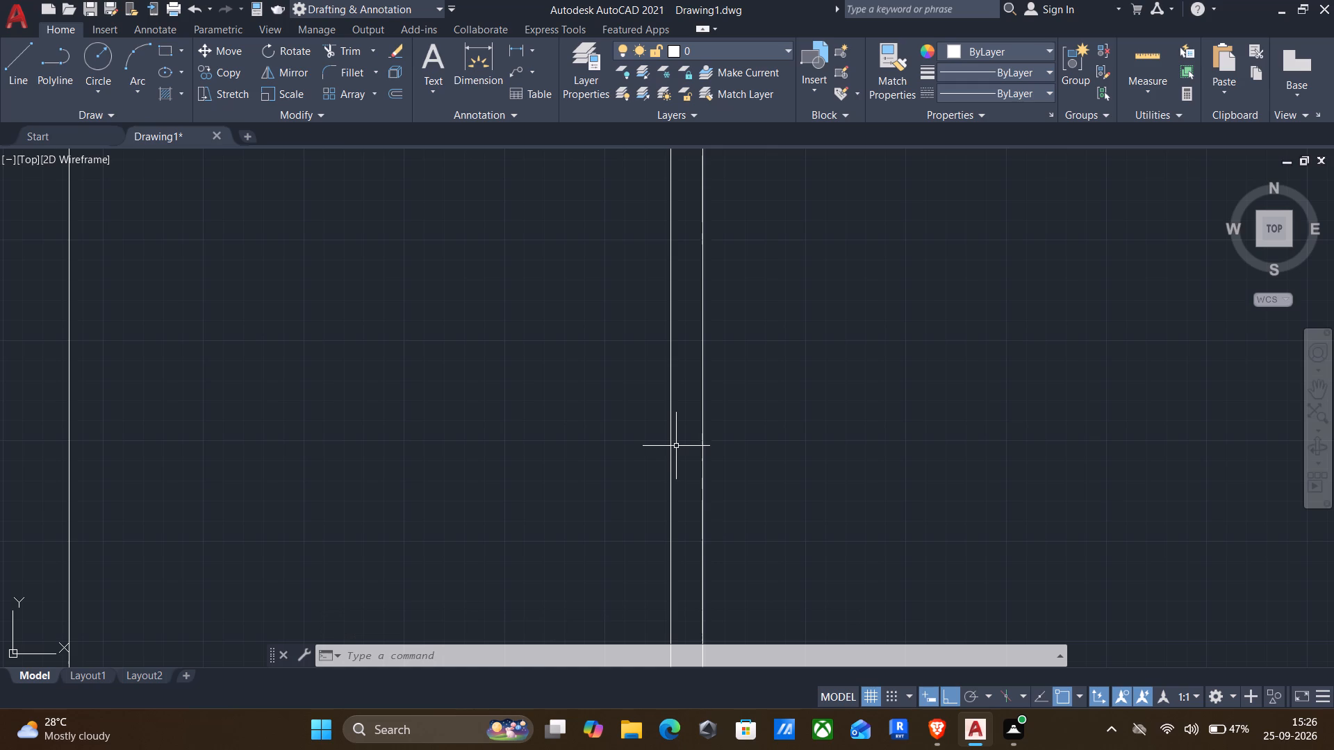
Extend both lines of the larger room's bottom wall across to the outer line of the right wall.
scroll(684, 476, down, 2)
middle_drag(664, 454, 663, 568)
scroll(975, 478, down, 2)
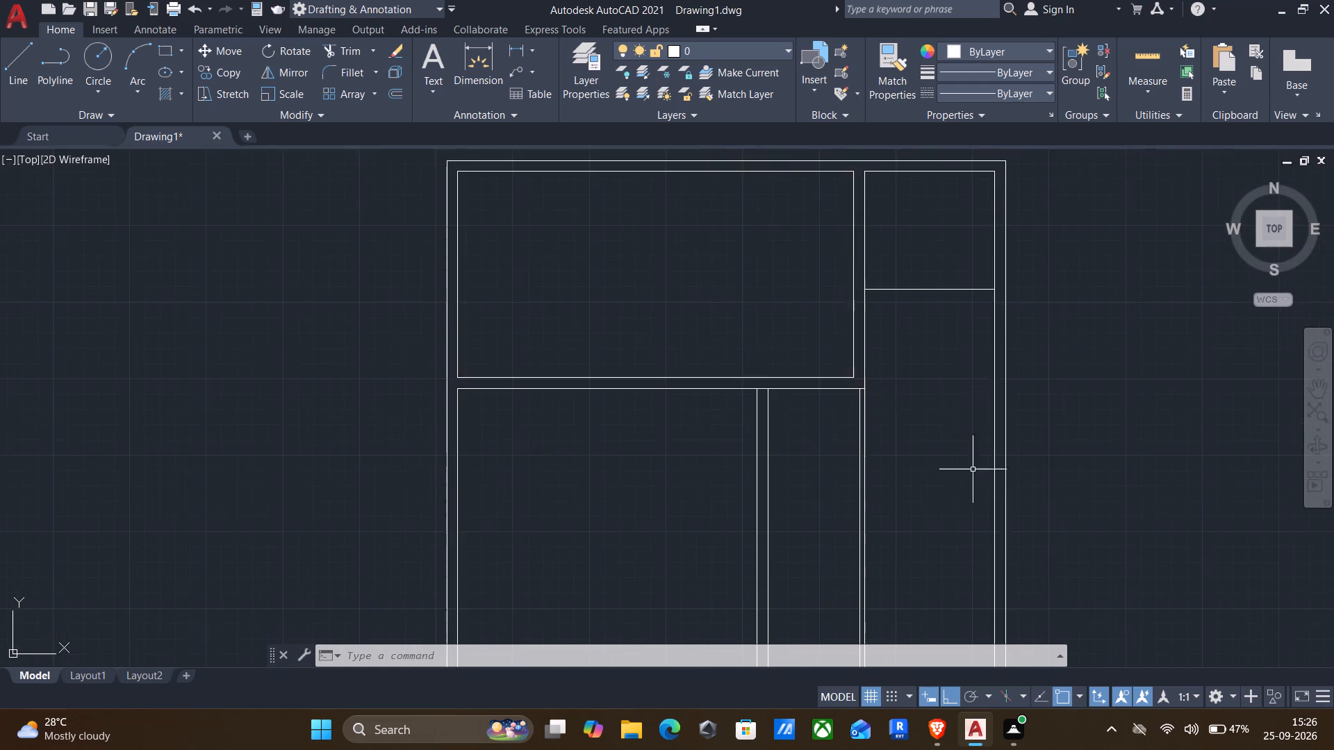
middle_drag(957, 406, 855, 447)
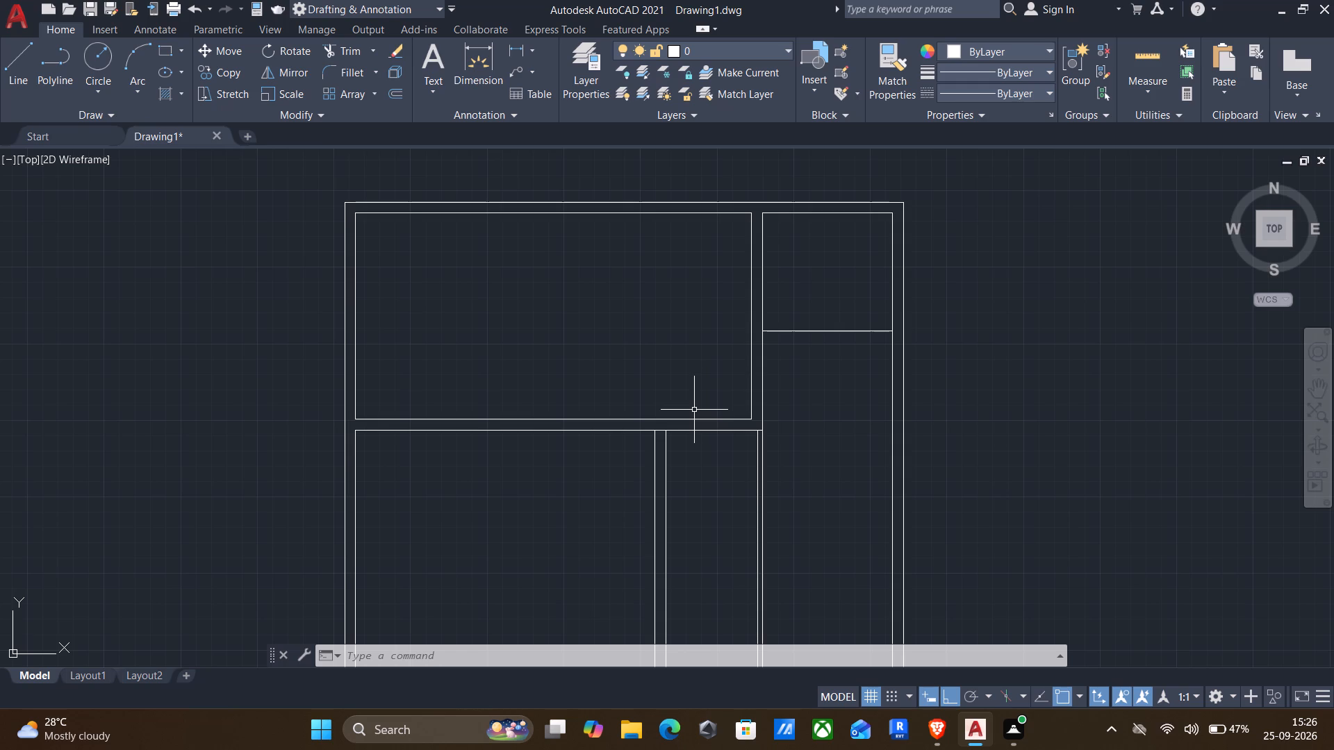
text(ex)
key(Return)
drag(709, 456, 708, 413)
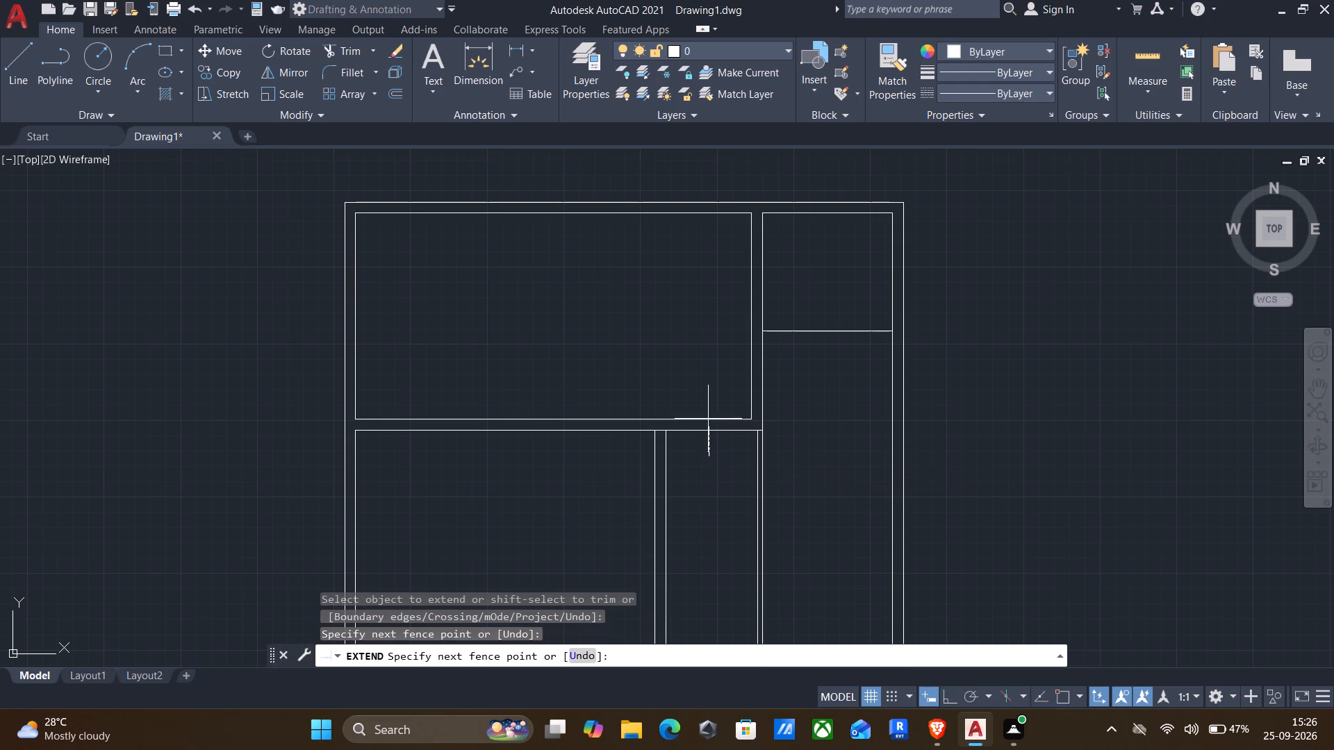
drag(708, 413, 709, 349)
drag(709, 468, 701, 351)
drag(700, 458, 707, 344)
key(Escape)
Measure the small upper-right room.
click(1148, 47)
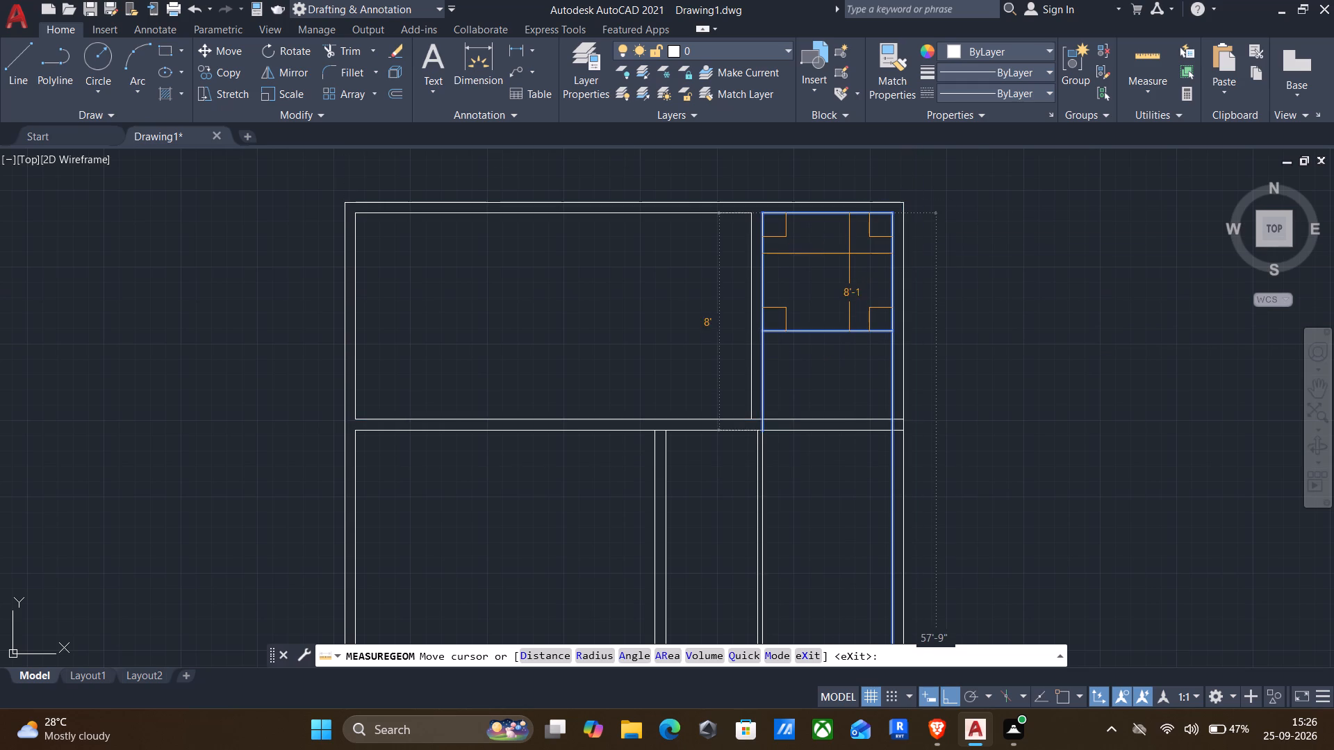
key(Escape)
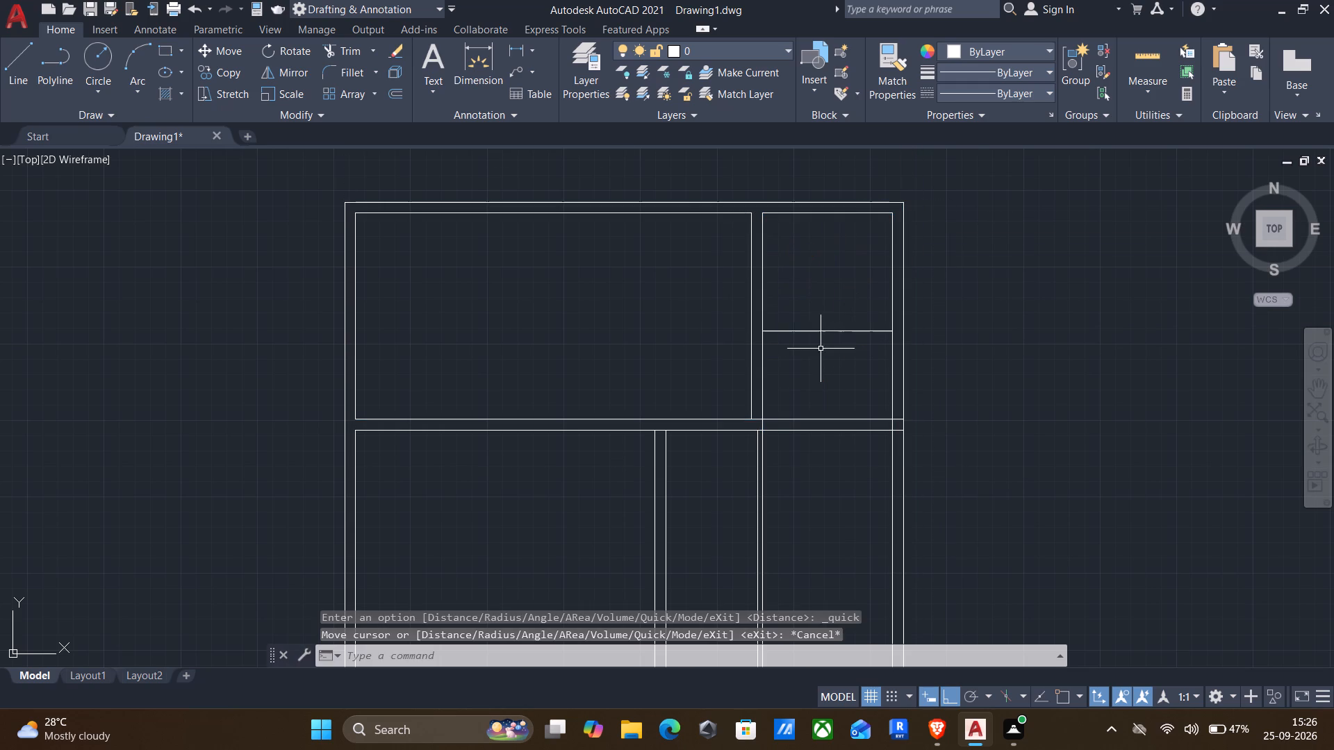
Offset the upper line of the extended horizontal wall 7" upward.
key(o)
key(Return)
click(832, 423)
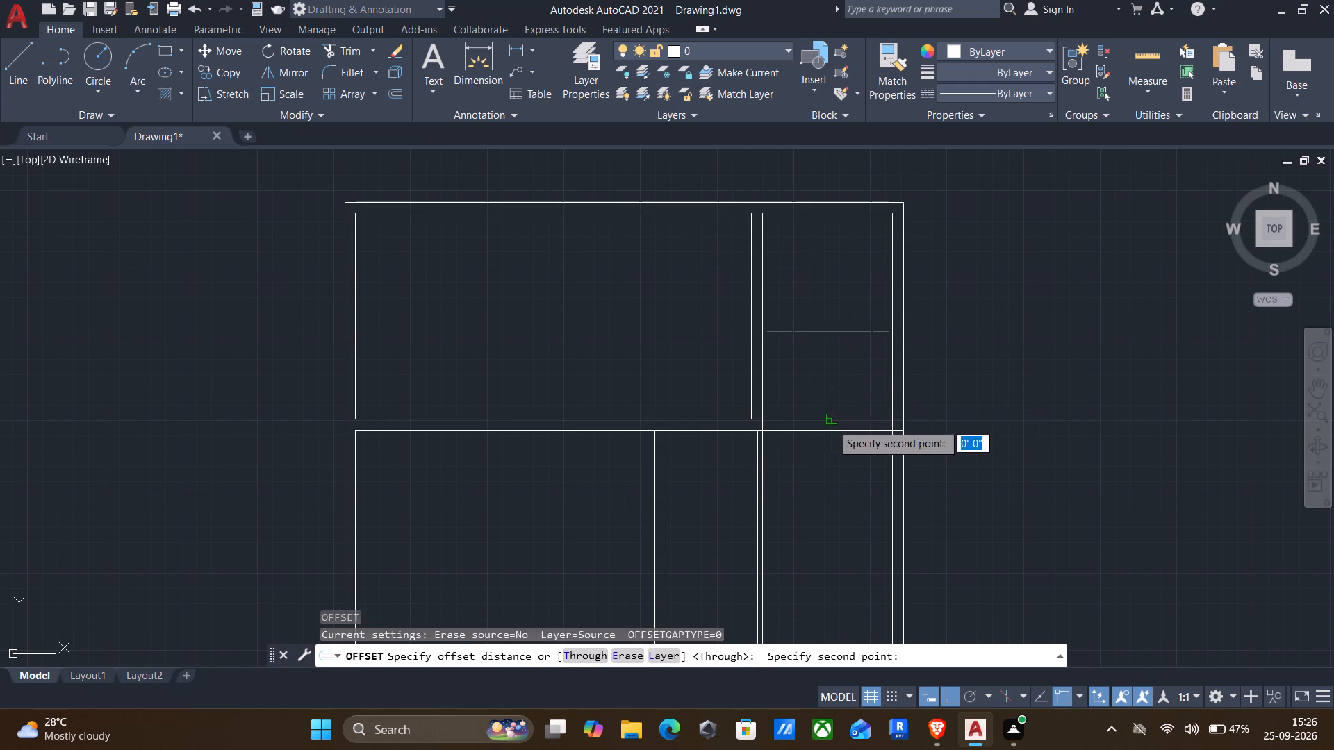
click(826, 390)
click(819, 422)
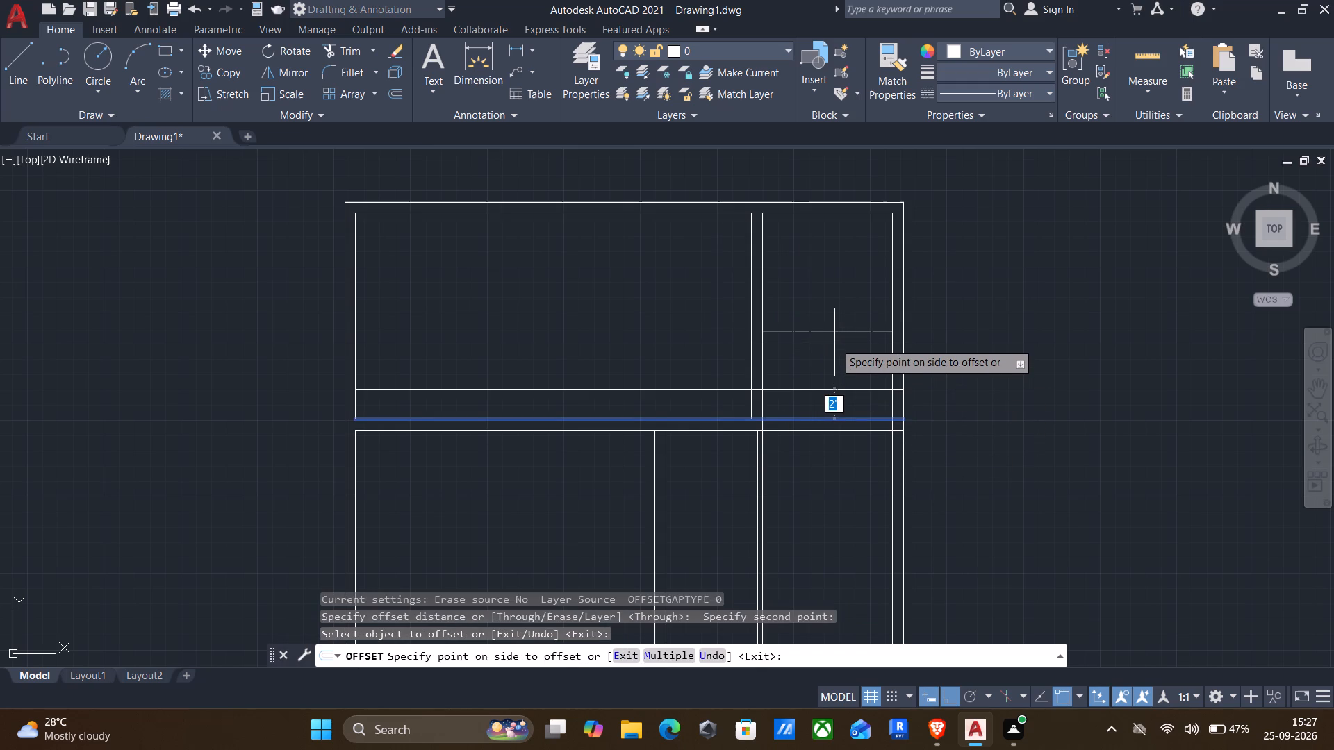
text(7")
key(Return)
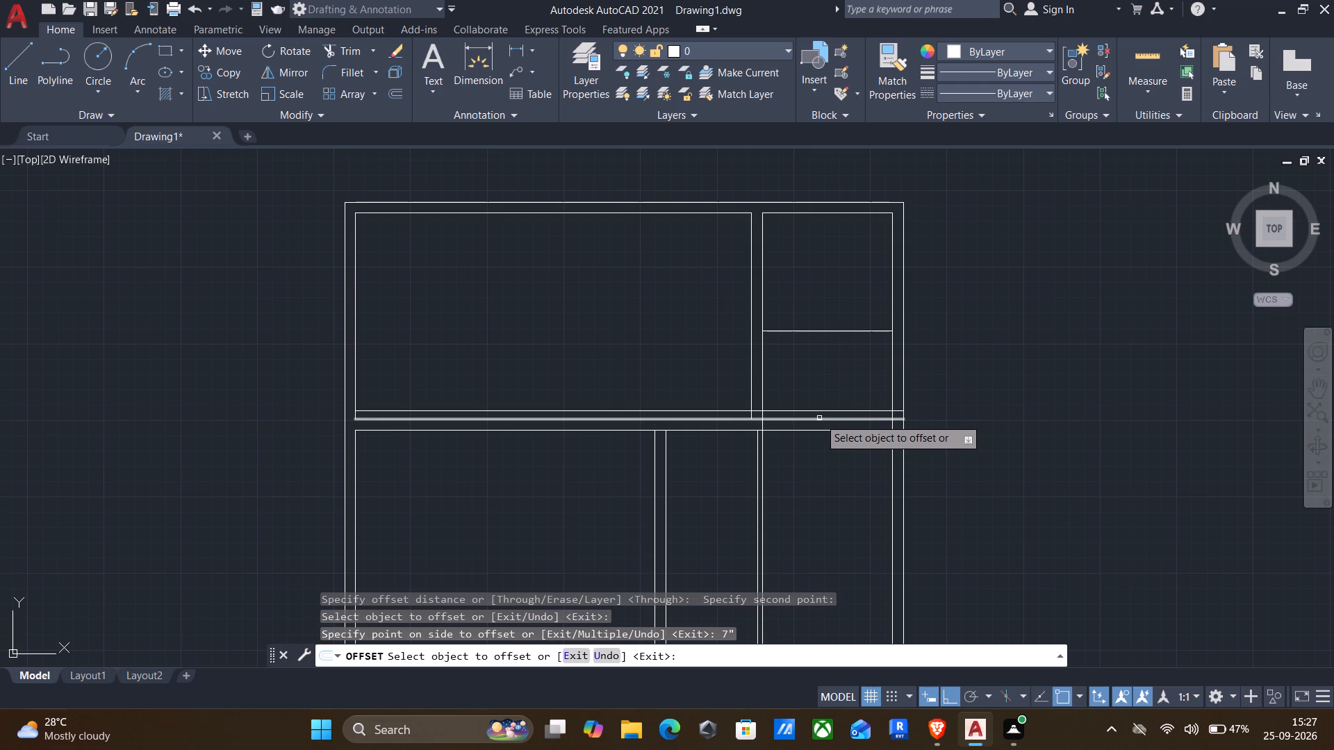
Offset the bottom line of the small upper-right room 7" downward to form a double wall.
click(775, 328)
text(7")
key(Return)
key(Return)
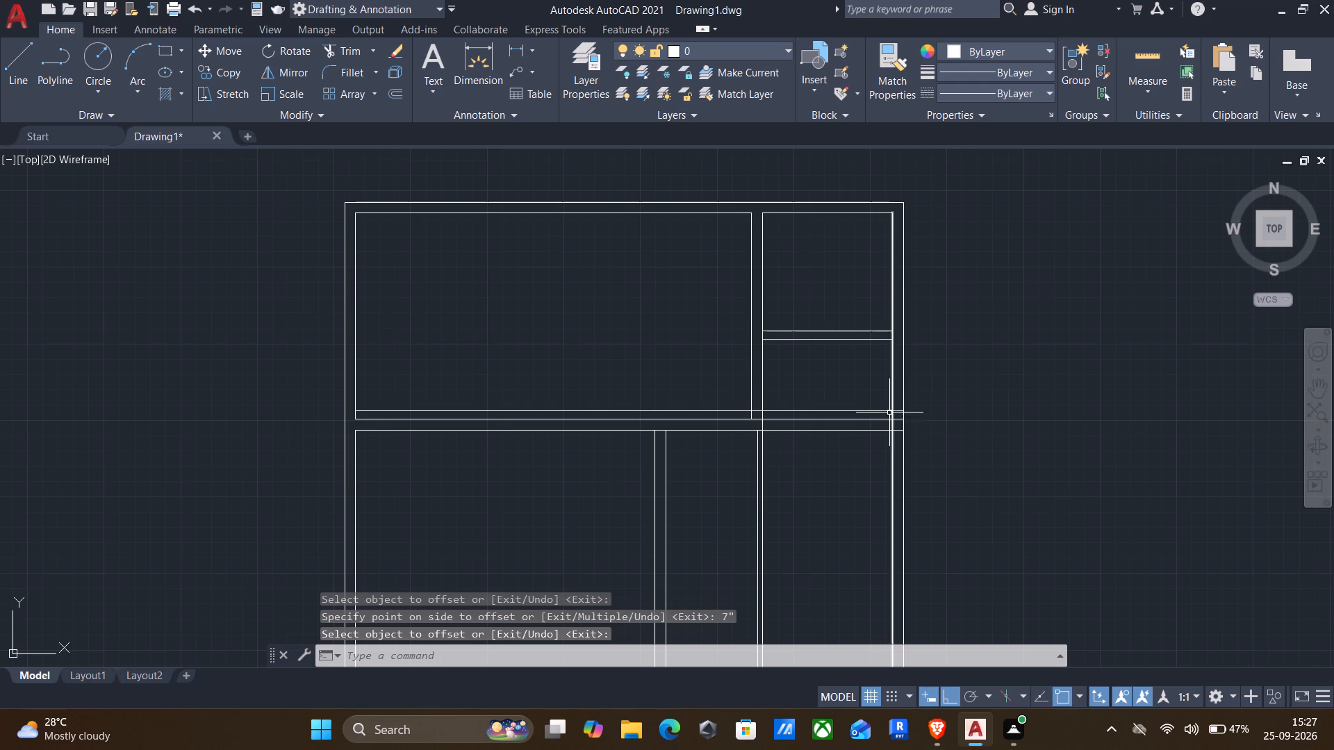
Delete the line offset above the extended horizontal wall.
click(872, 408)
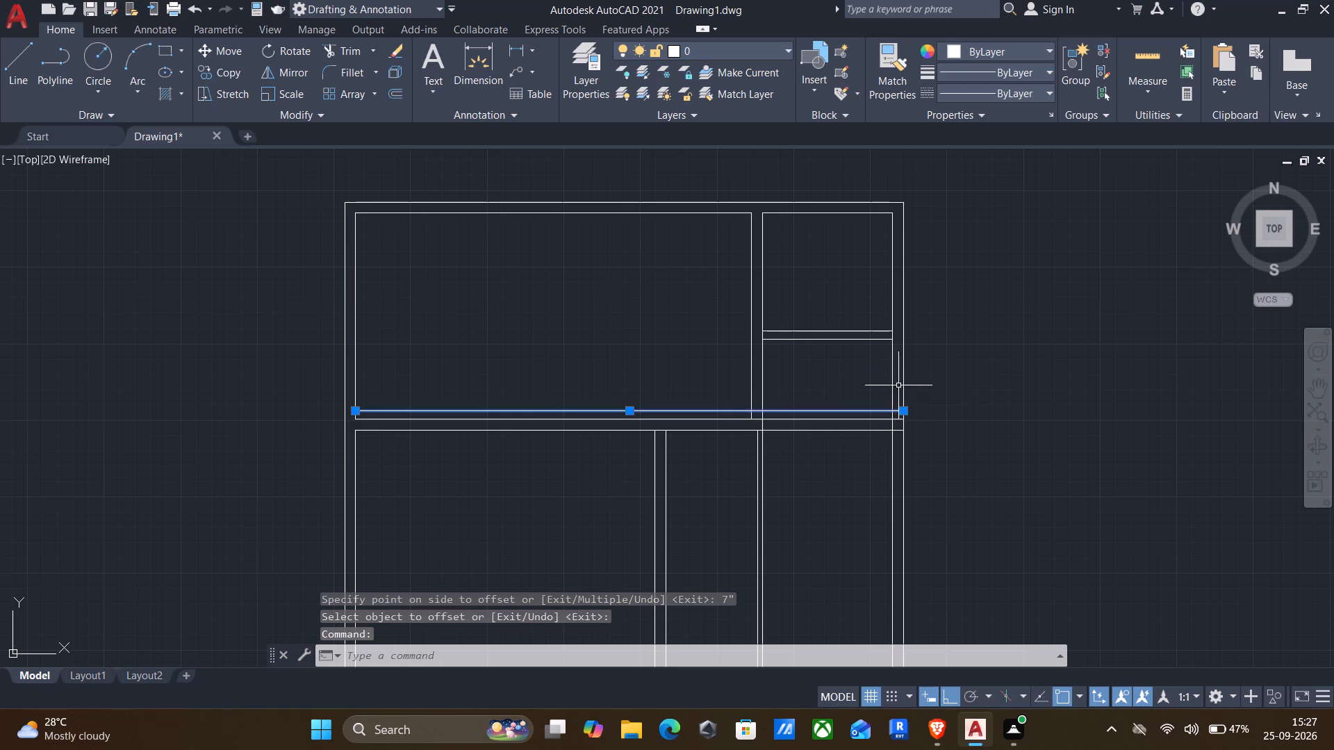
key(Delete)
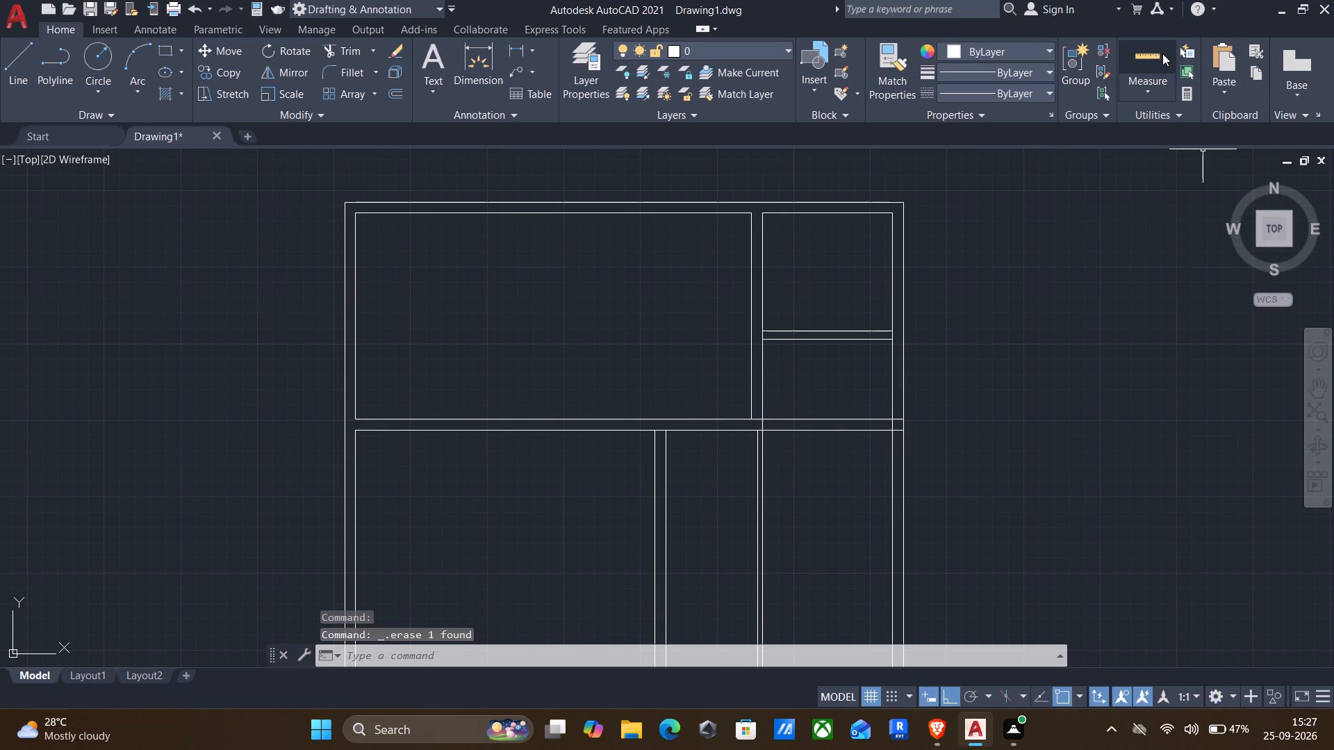
Measure the spaces beneath the small upper-right room, above and below the extended horizontal wall.
click(1153, 60)
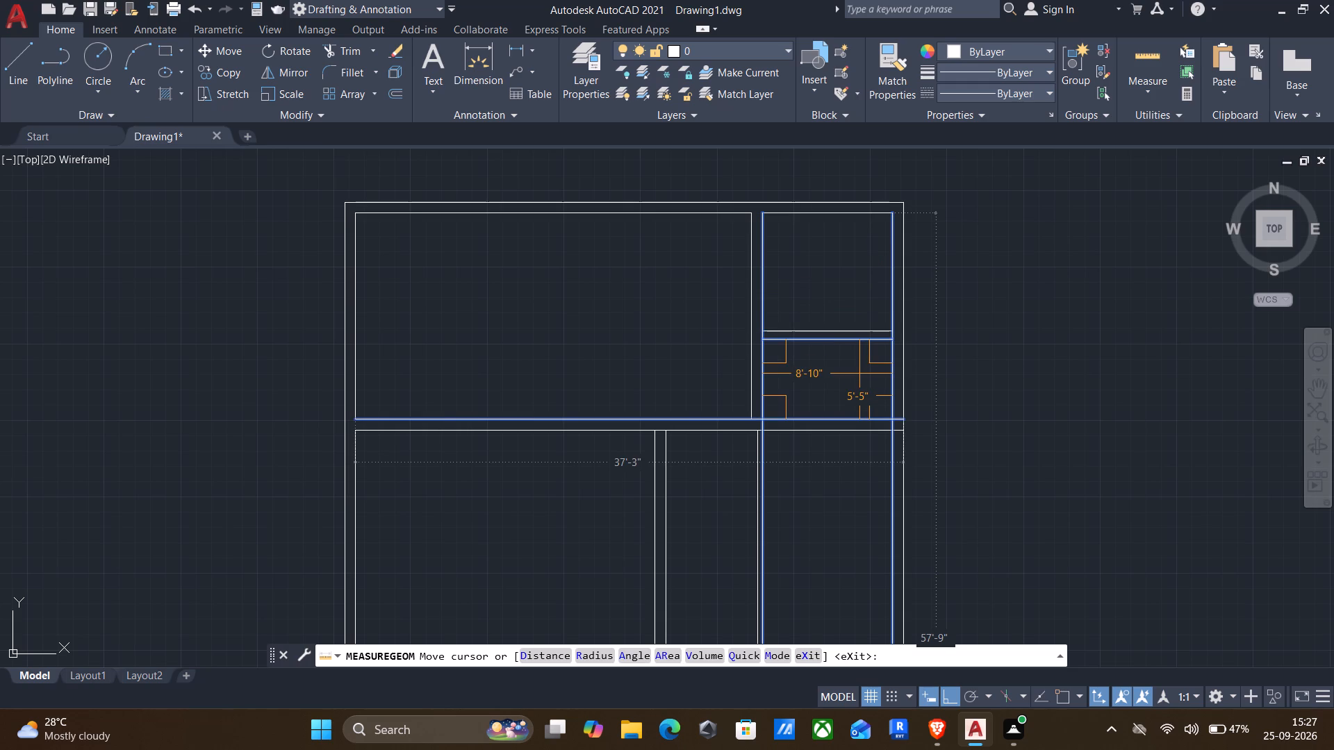
middle_drag(859, 374, 862, 217)
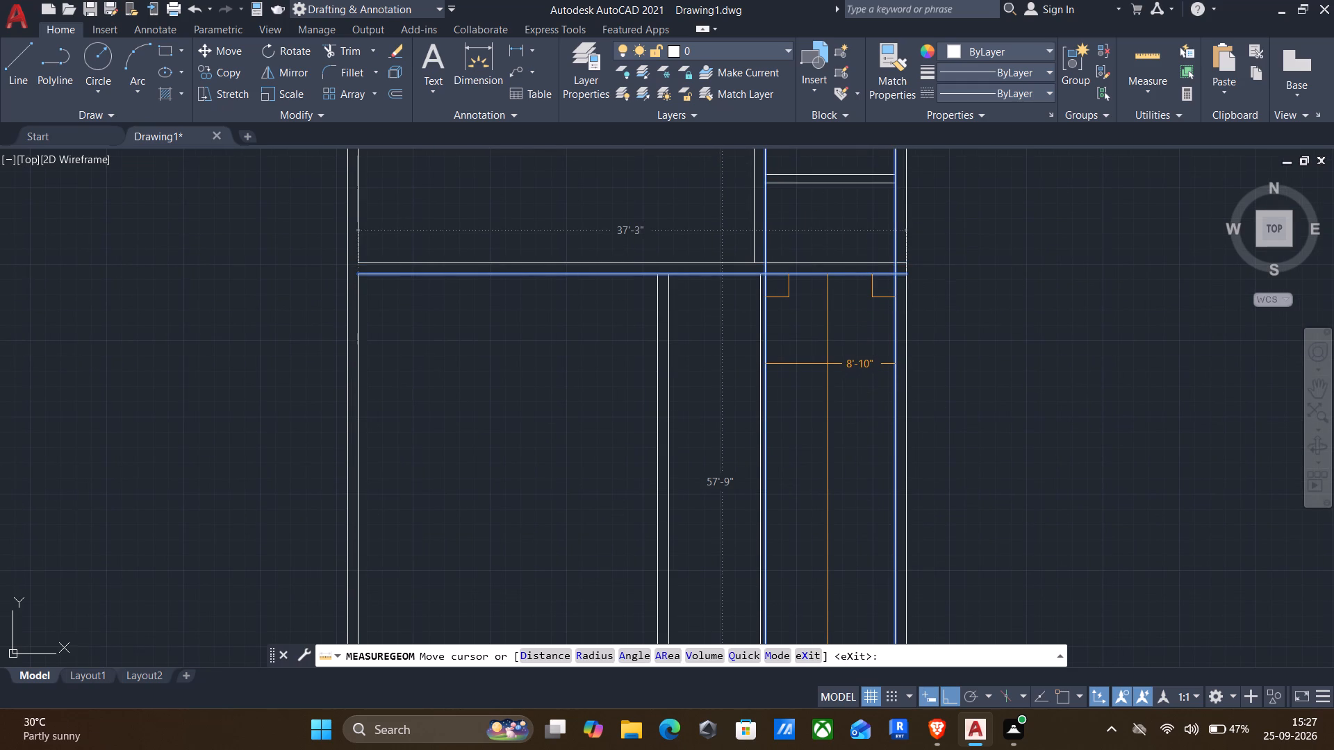
key(Escape)
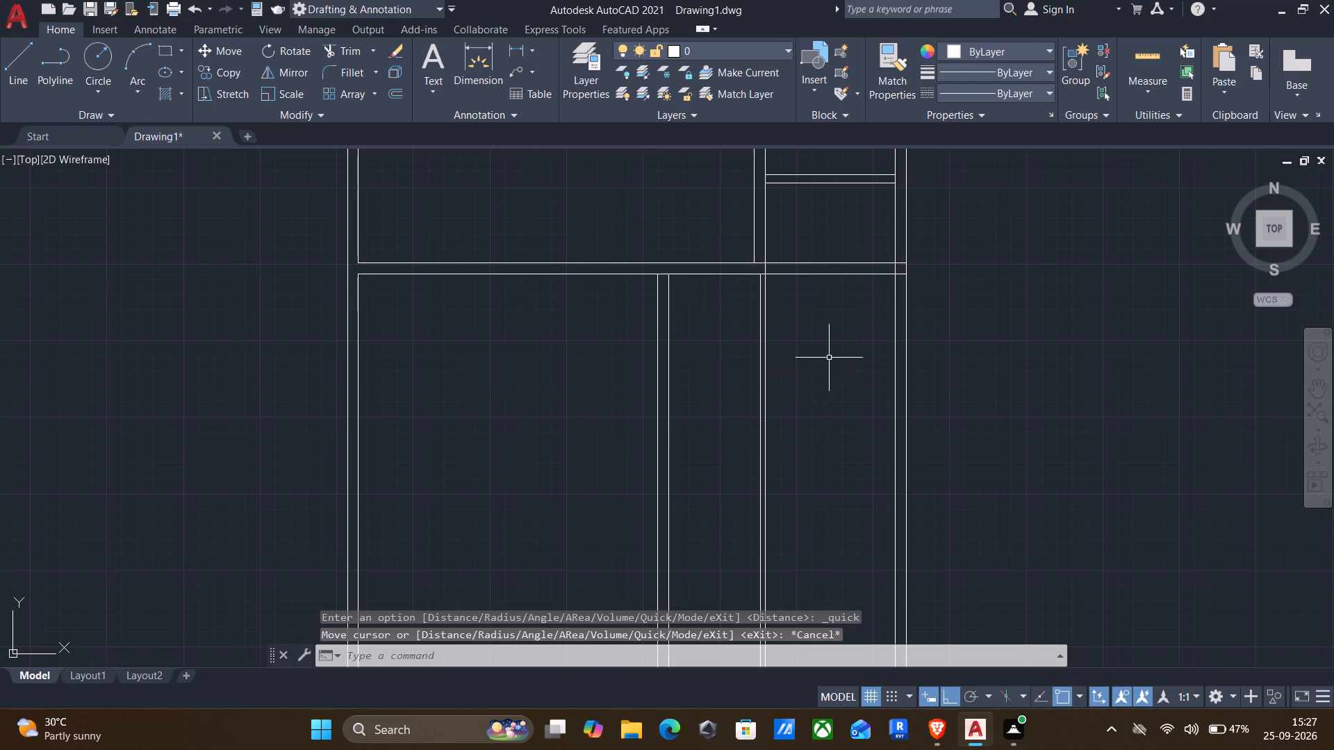
Trim the overlapping lines where the extended horizontal wall meets the right wall, opening the junction.
key(t)
key(r)
key(Return)
scroll(896, 260, up, 4)
drag(896, 260, 899, 275)
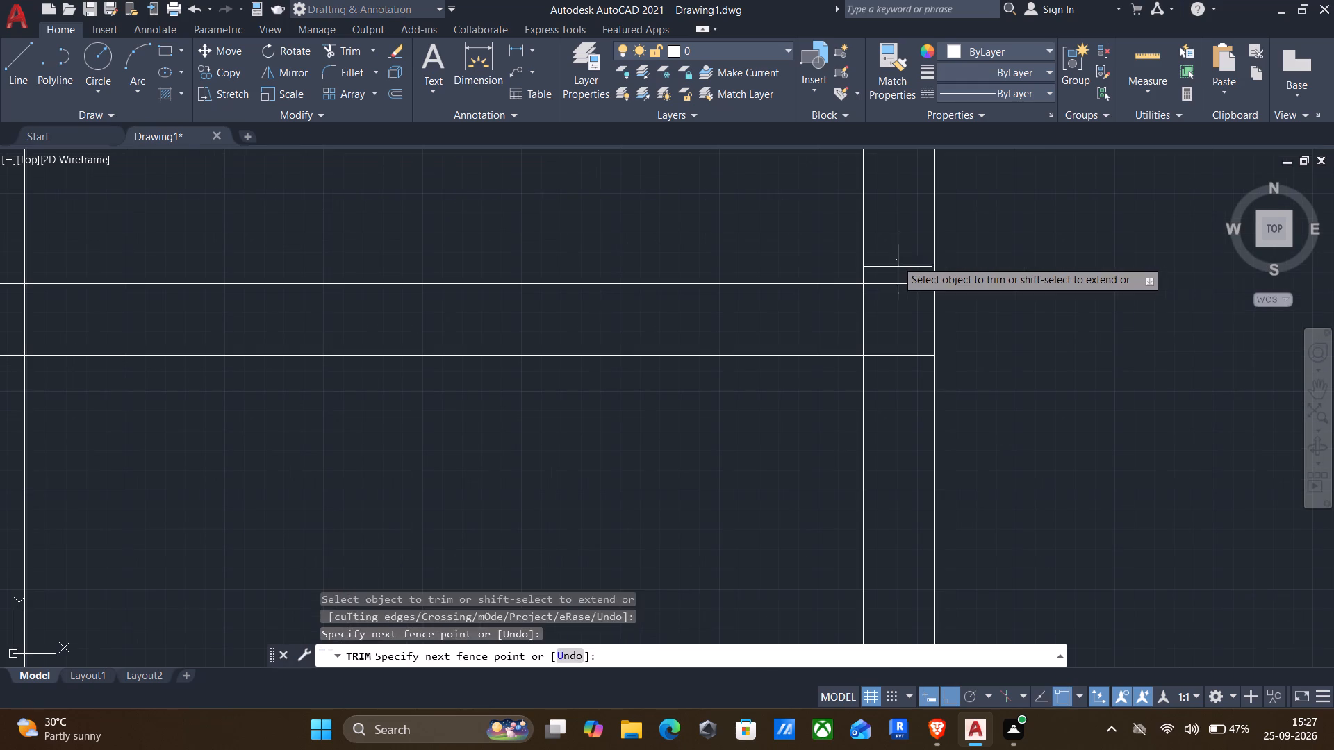
drag(899, 275, 903, 401)
drag(914, 290, 797, 329)
scroll(795, 330, down, 3)
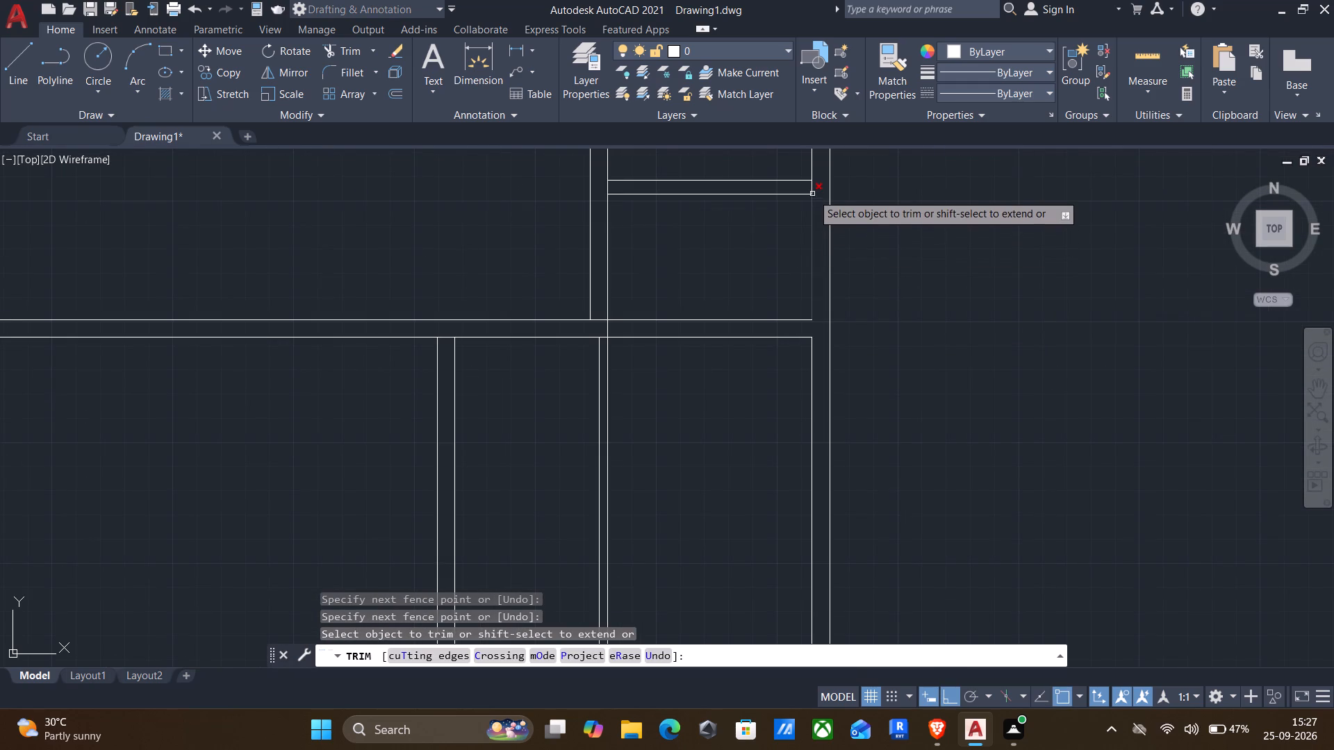
Trim the side wall lines between the 7" partition's two lines at both of its ends.
scroll(815, 178, up, 2)
click(816, 177)
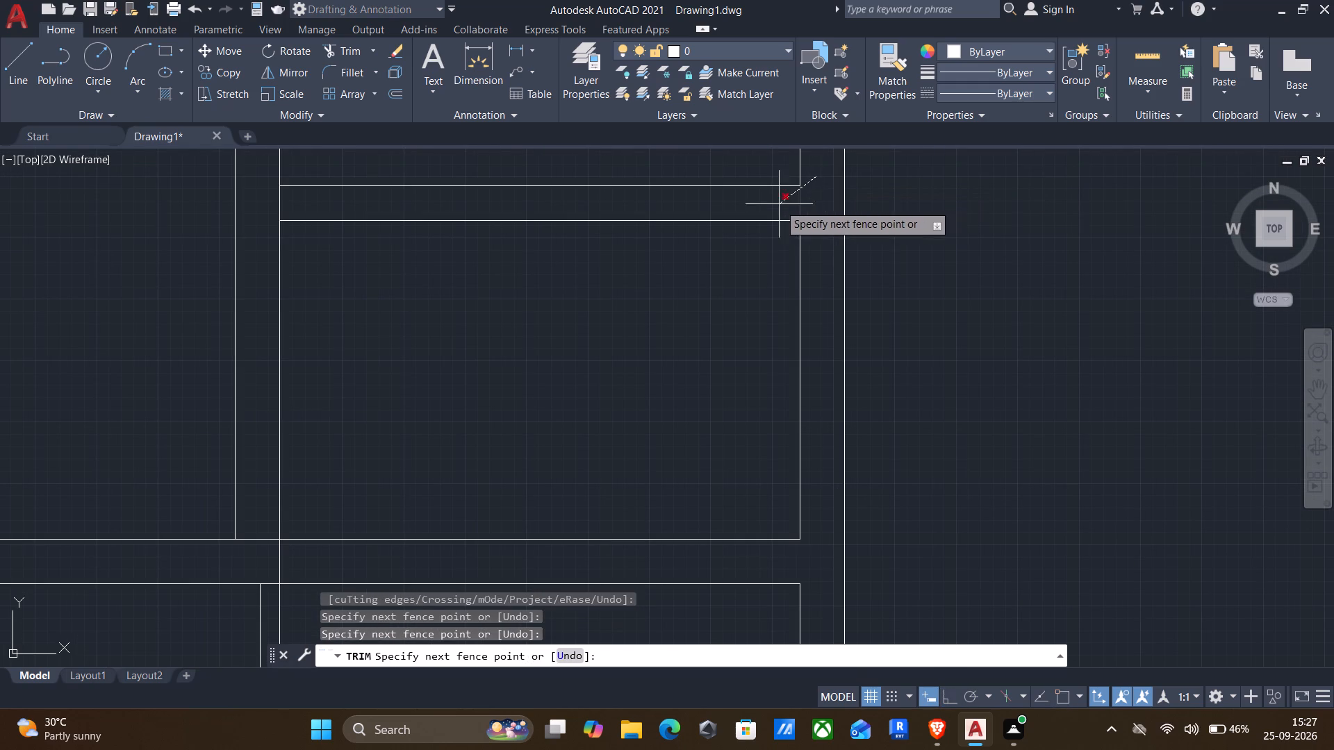
click(779, 204)
scroll(696, 230, down, 2)
scroll(456, 228, up, 3)
drag(438, 240, 471, 225)
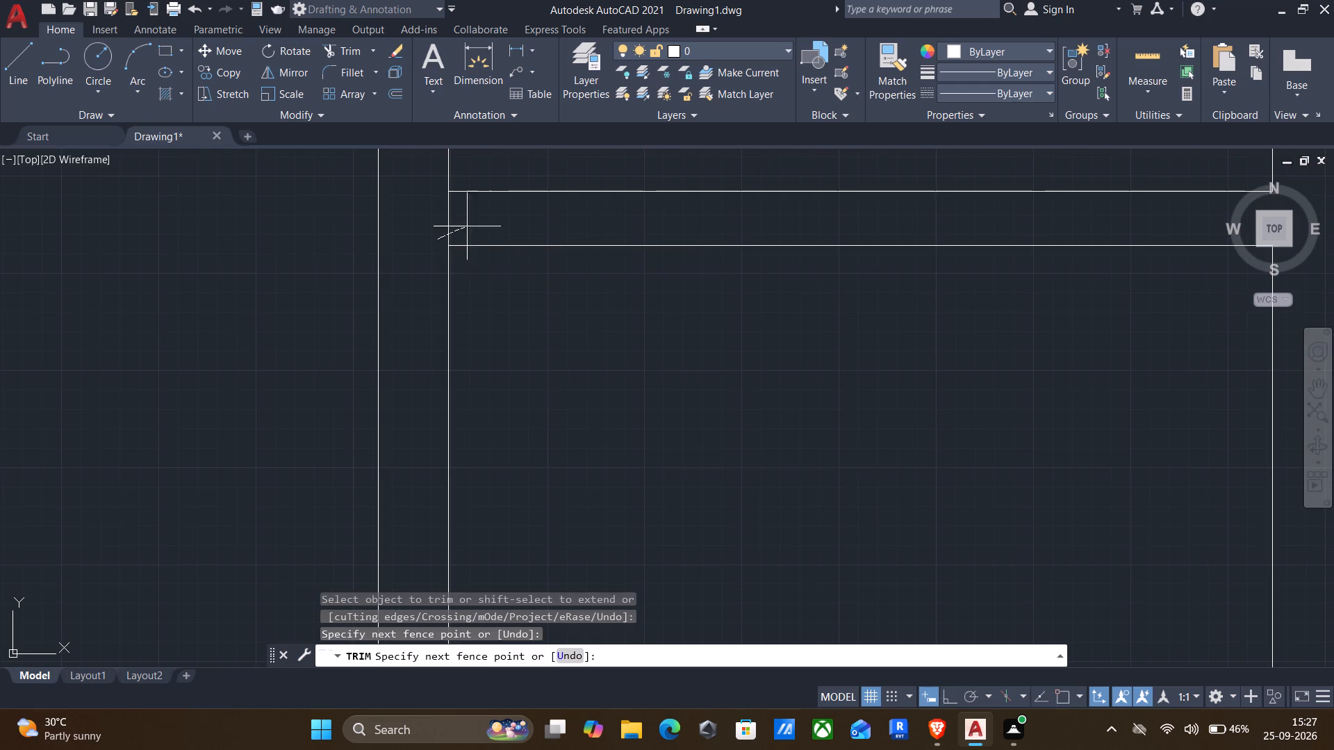
drag(471, 225, 493, 218)
scroll(493, 217, down, 4)
middle_drag(495, 217, 564, 283)
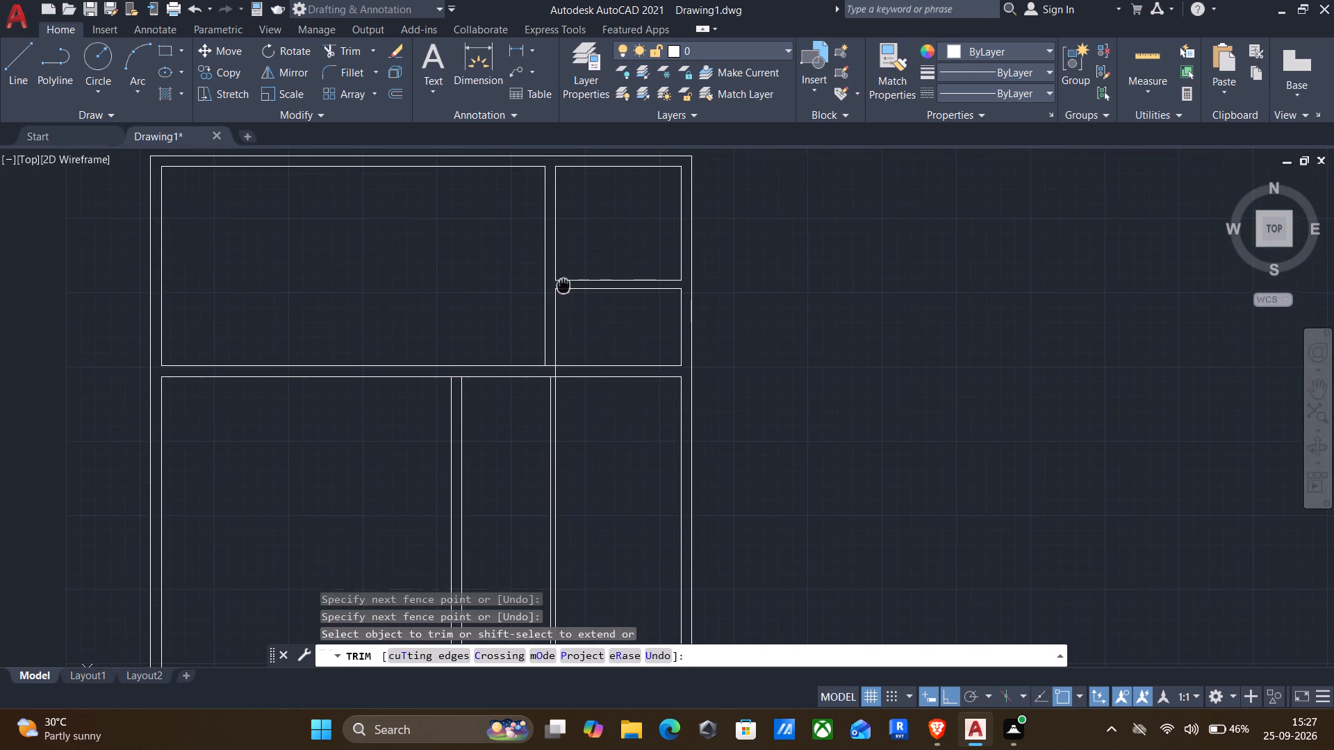
Trim the crossing segments where the interior vertical double walls meet the long horizontal wall, opening both junctions.
scroll(534, 380, up, 4)
scroll(624, 342, up, 2)
drag(640, 400, 791, 267)
scroll(730, 340, down, 4)
middle_drag(360, 382, 503, 353)
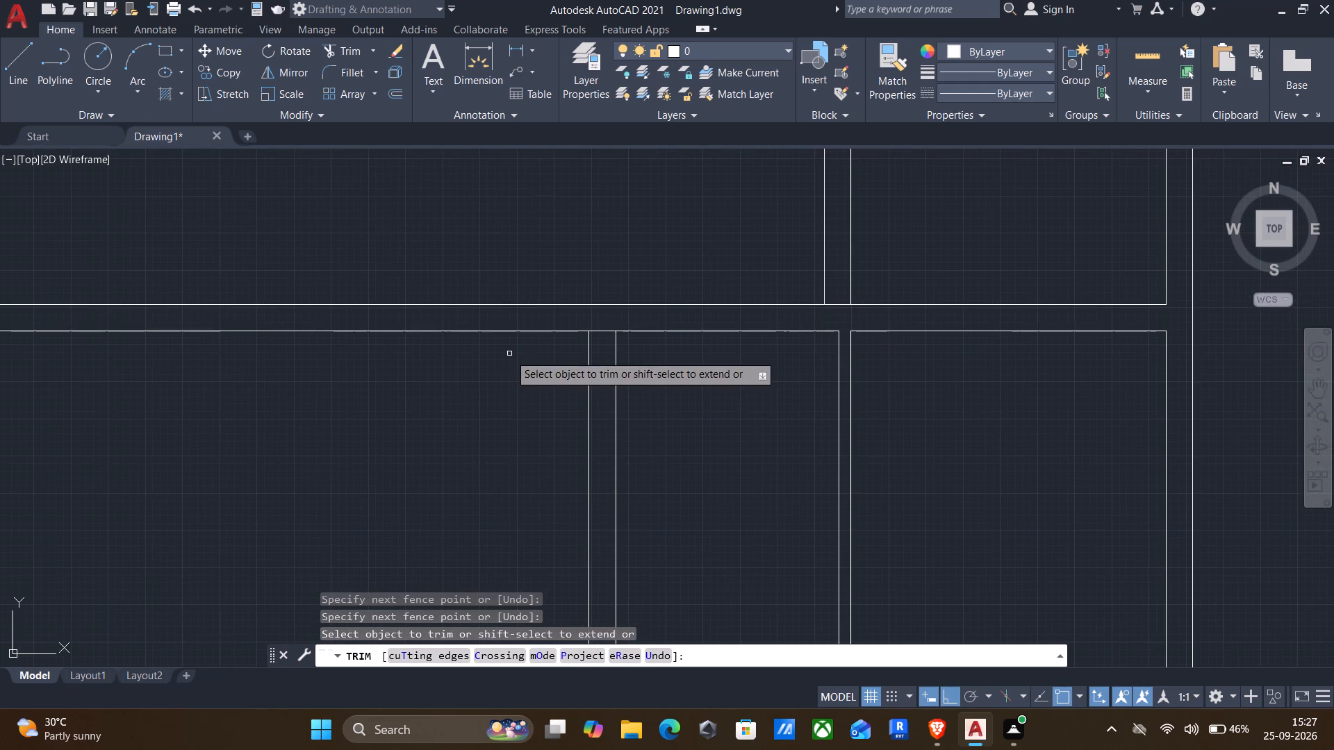
scroll(619, 358, up, 3)
drag(506, 256, 557, 183)
scroll(573, 217, down, 4)
middle_drag(706, 335, 693, 291)
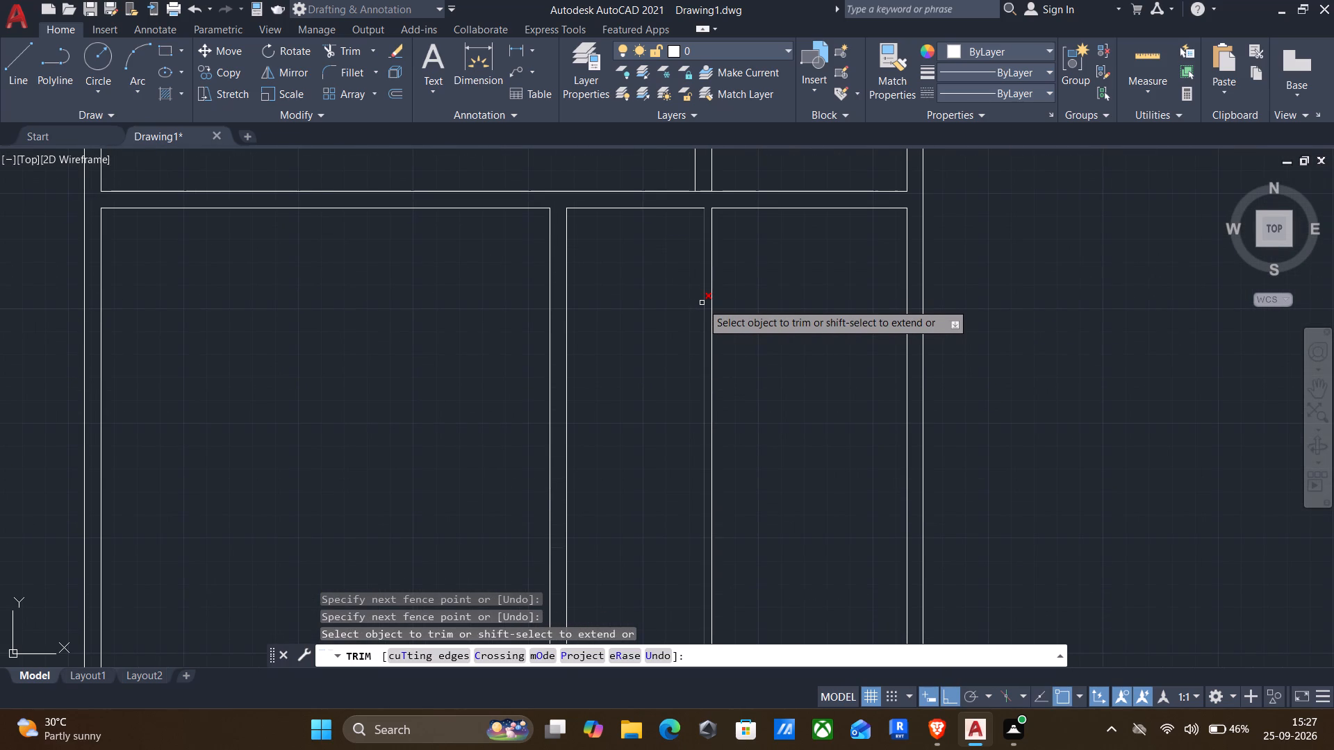
key(Return)
Offset the inner top wall line of the right-hand room below the long horizontal wall 5'5" downward.
scroll(689, 301, down, 1)
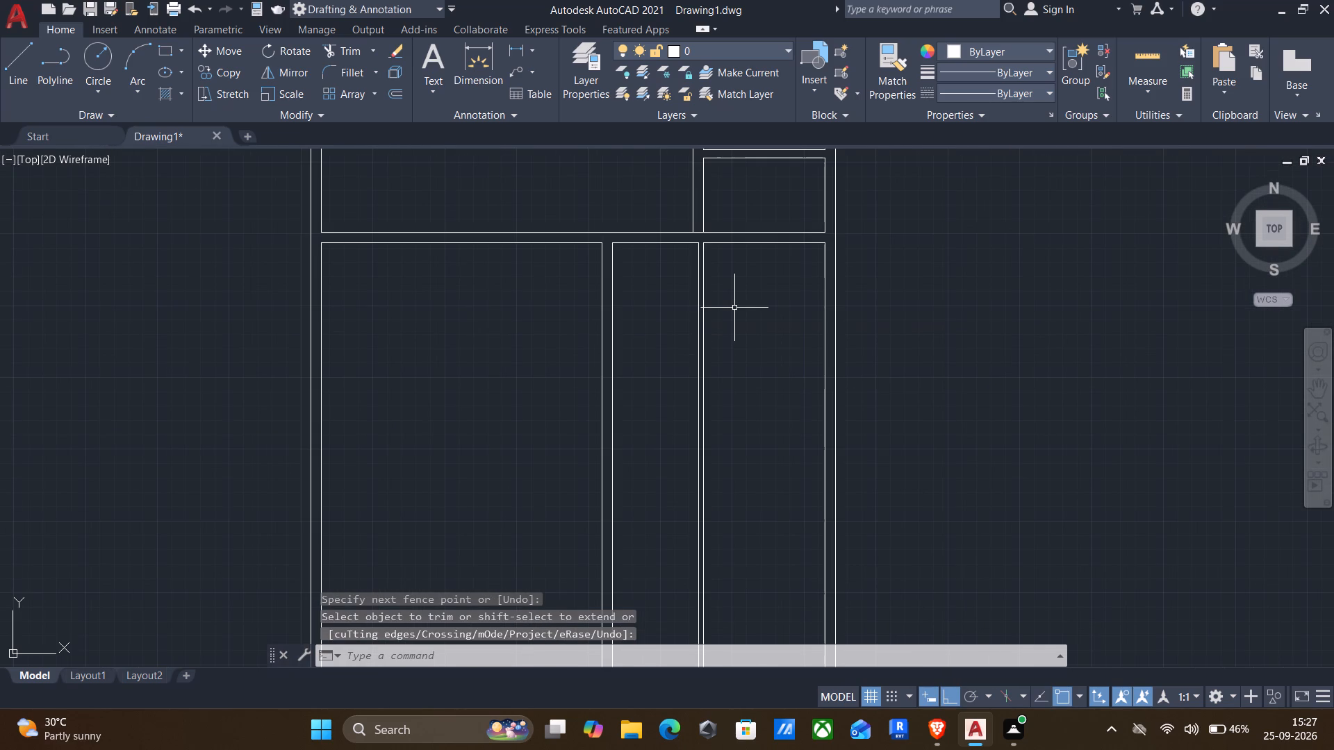
key(p)
key(BackSpace)
key(BackSpace)
key(o)
key(Return)
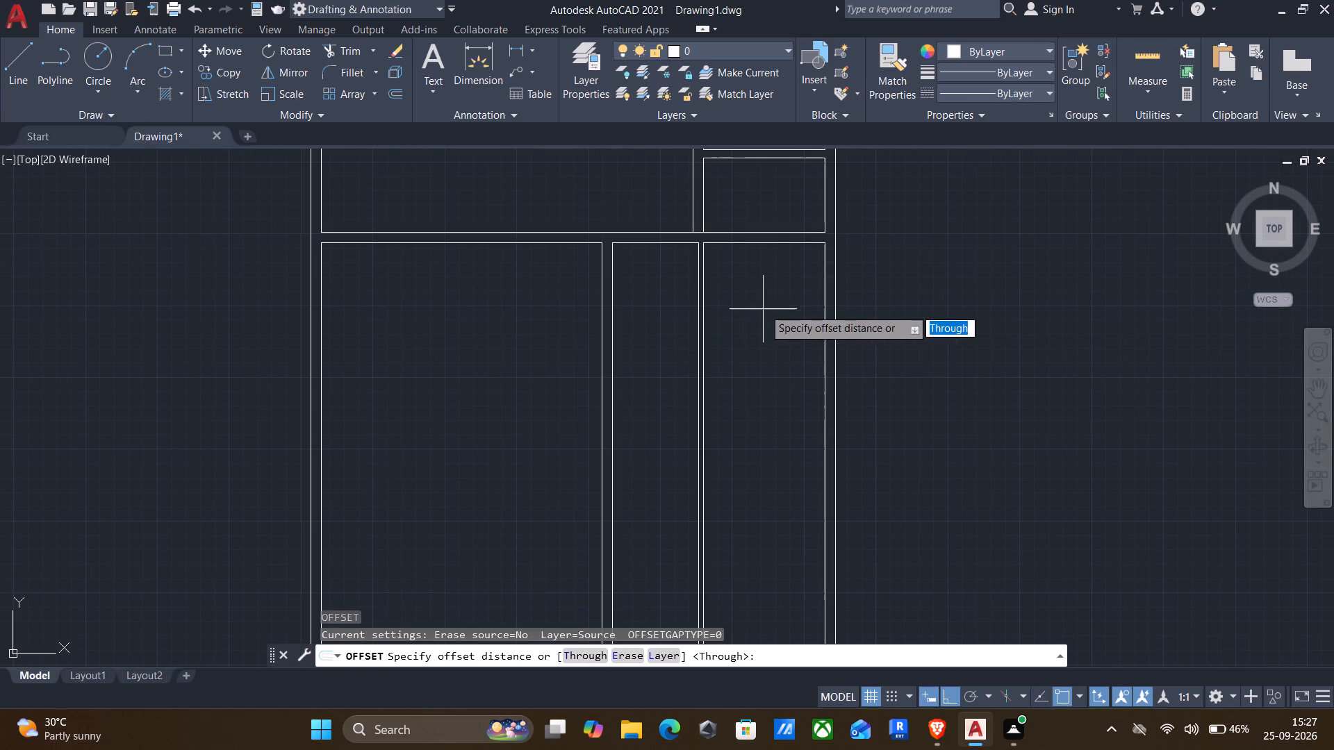
click(757, 246)
click(758, 276)
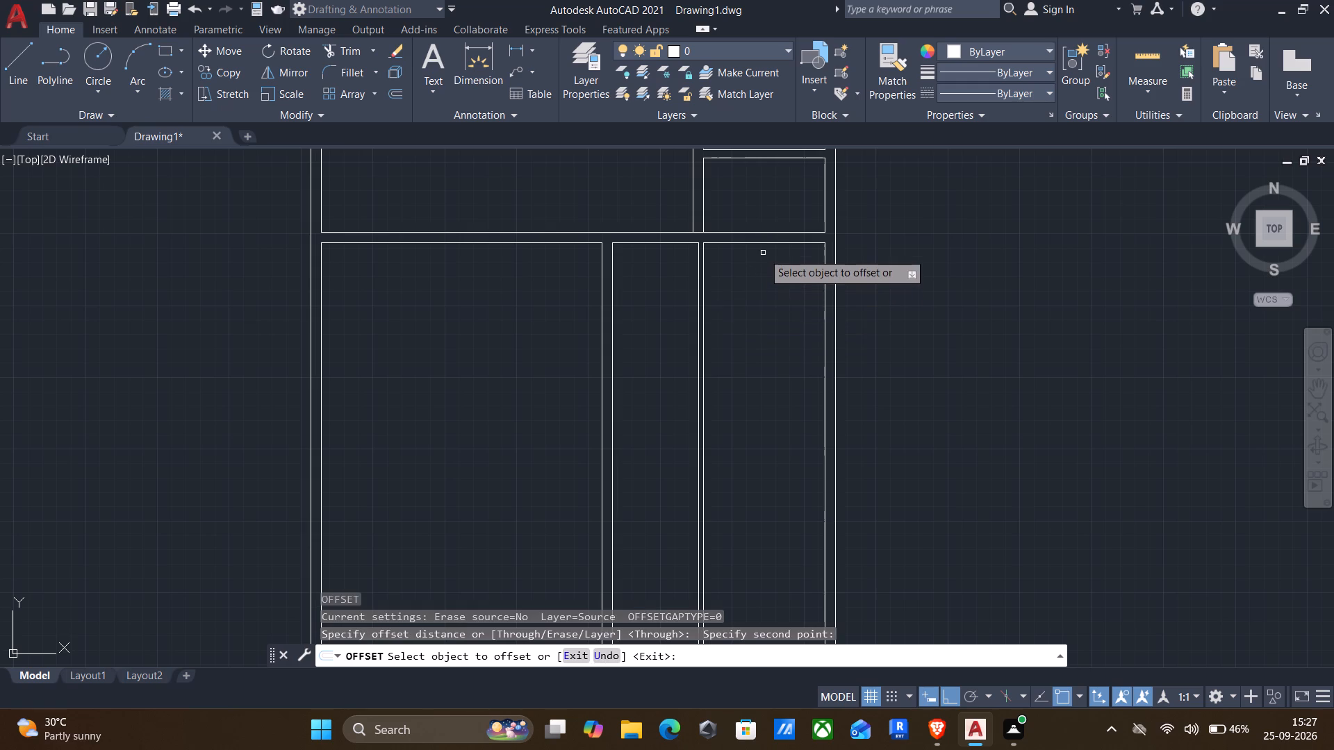
click(752, 244)
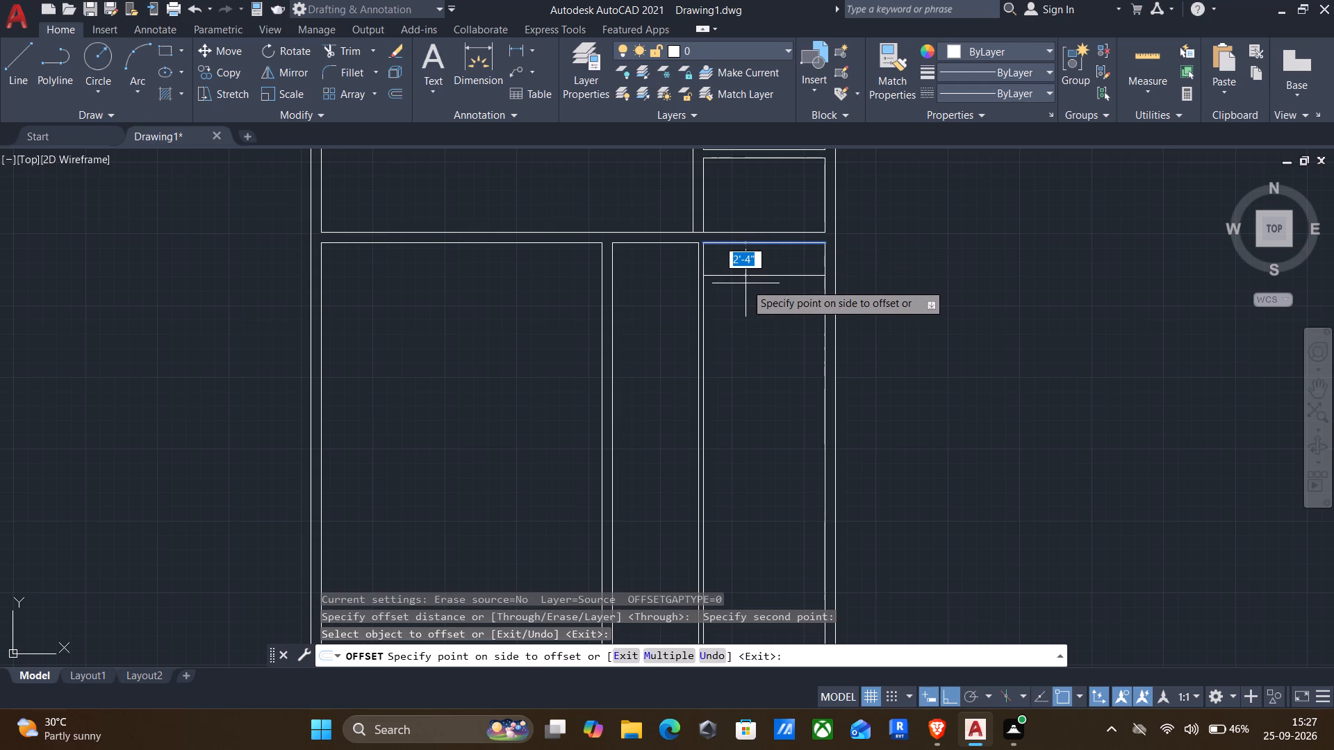
text(5')
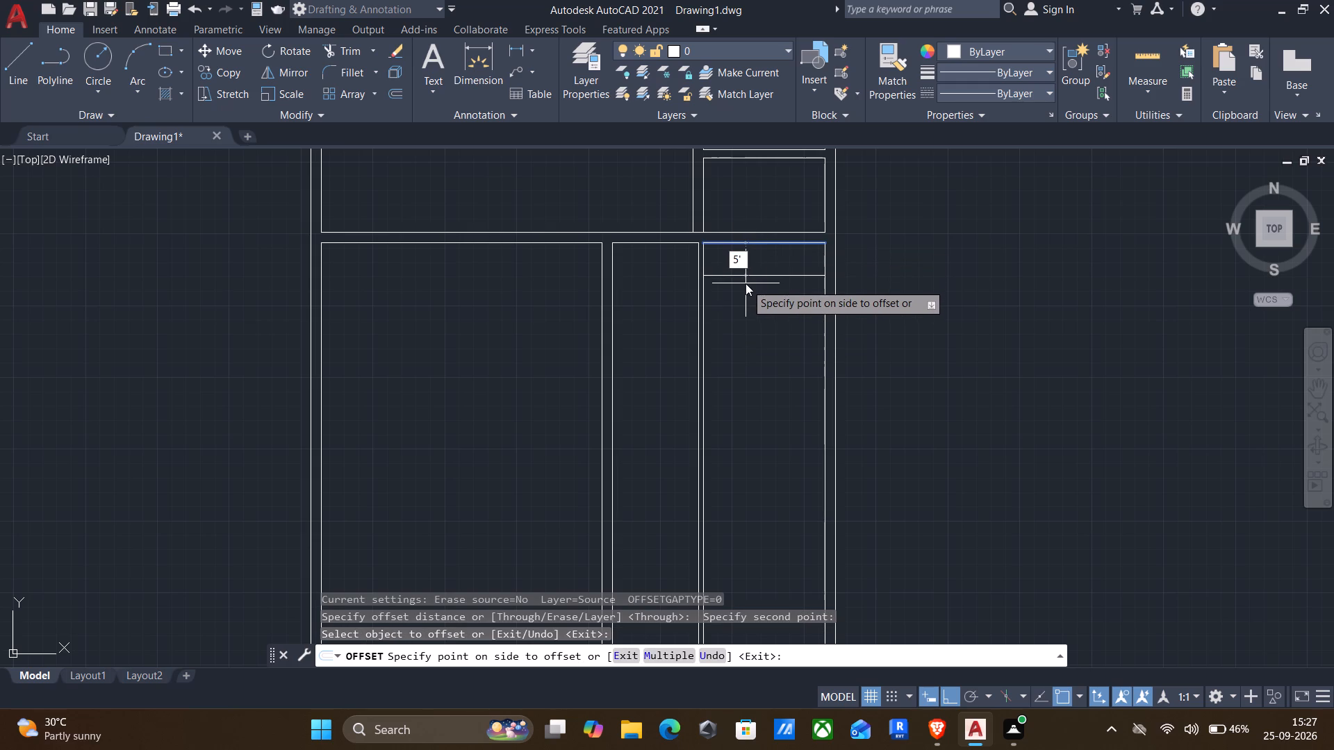
text(5")
key(Return)
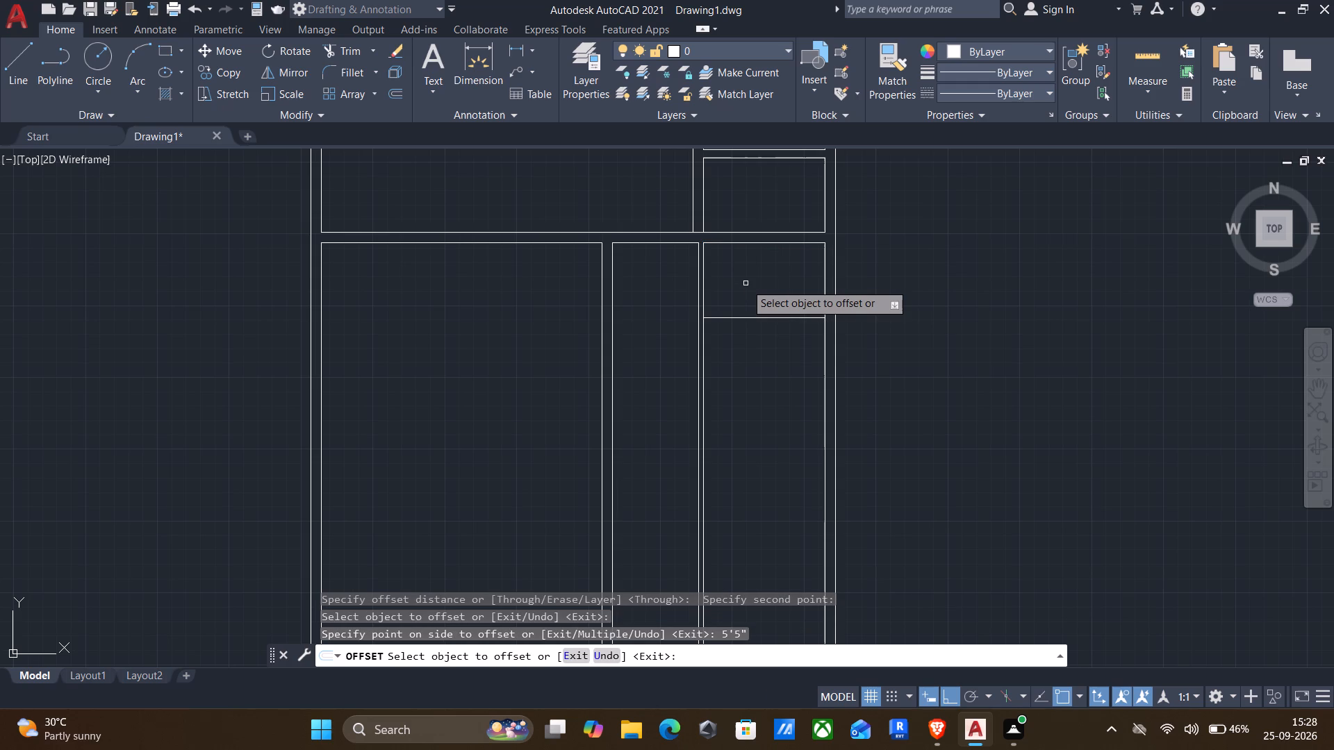
click(746, 318)
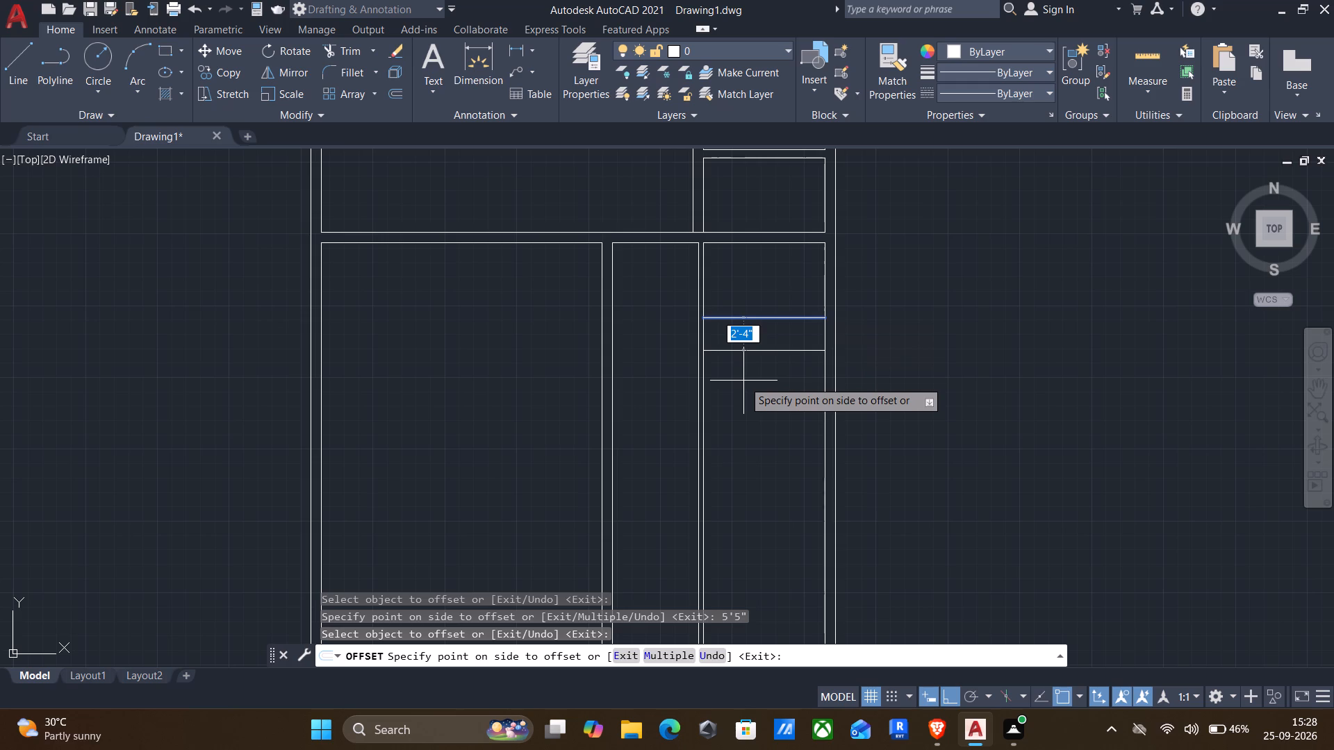
key(Escape)
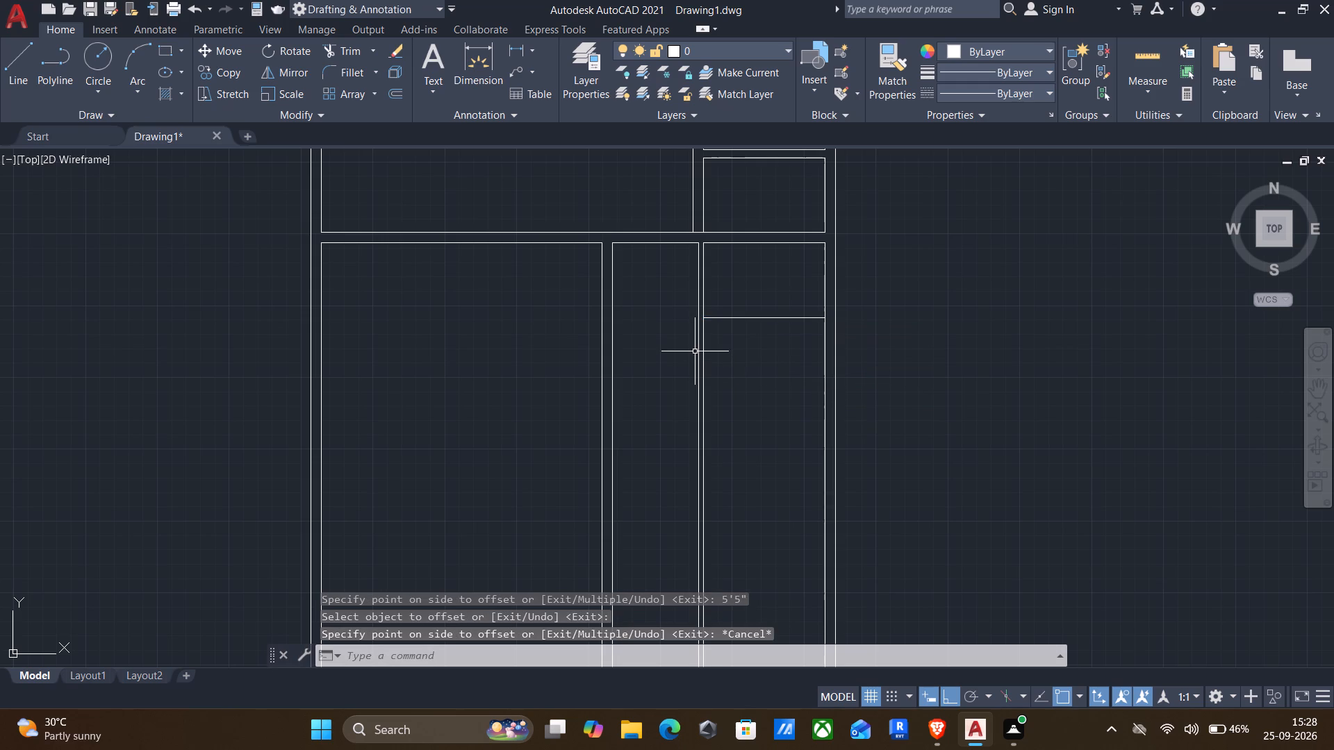
Offset the top wall line of the narrow middle room 7'10" downward.
key(o)
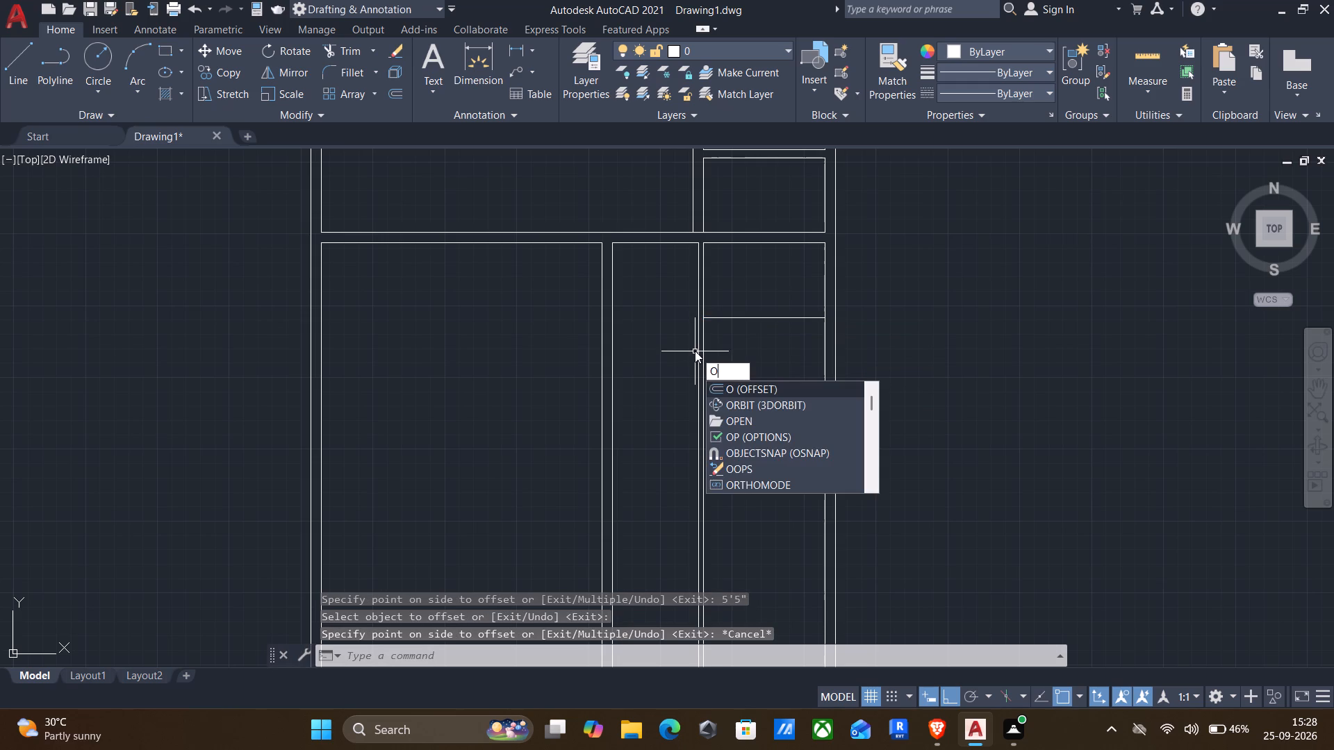
key(Return)
drag(678, 253, 674, 283)
click(664, 327)
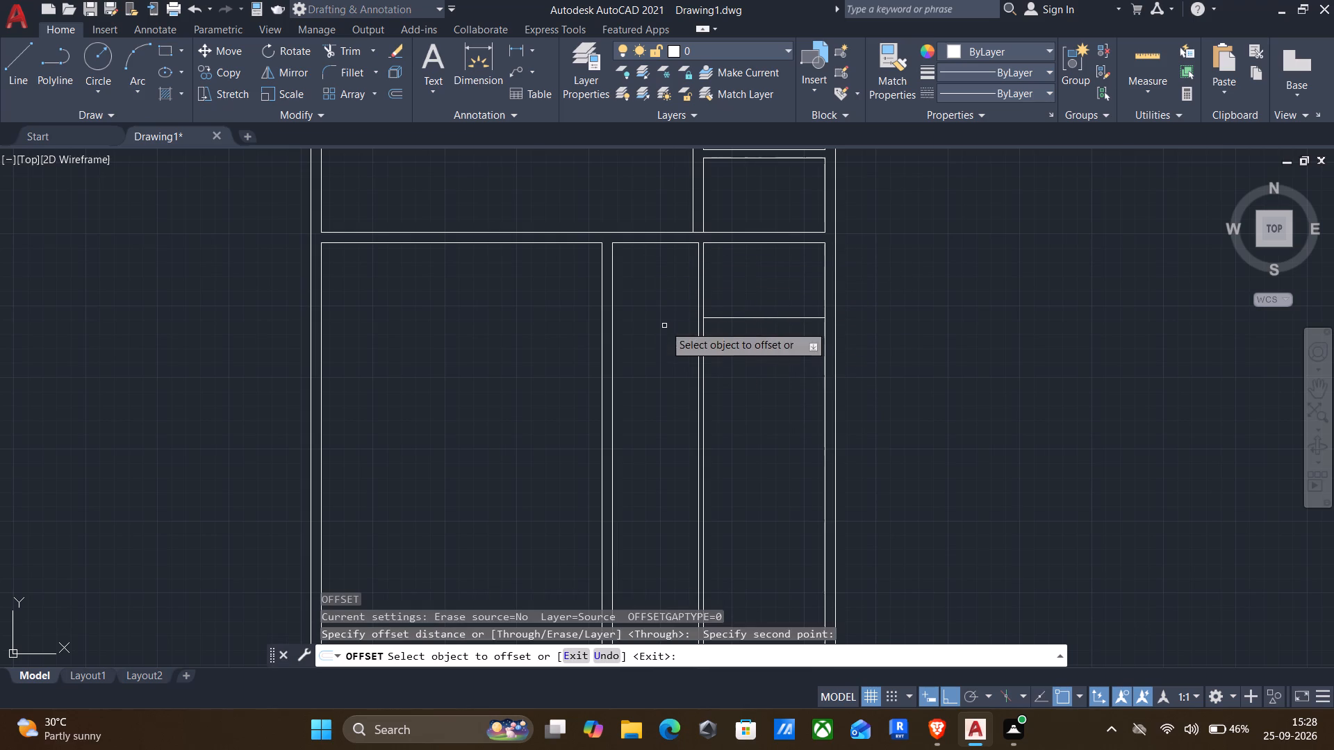
click(642, 245)
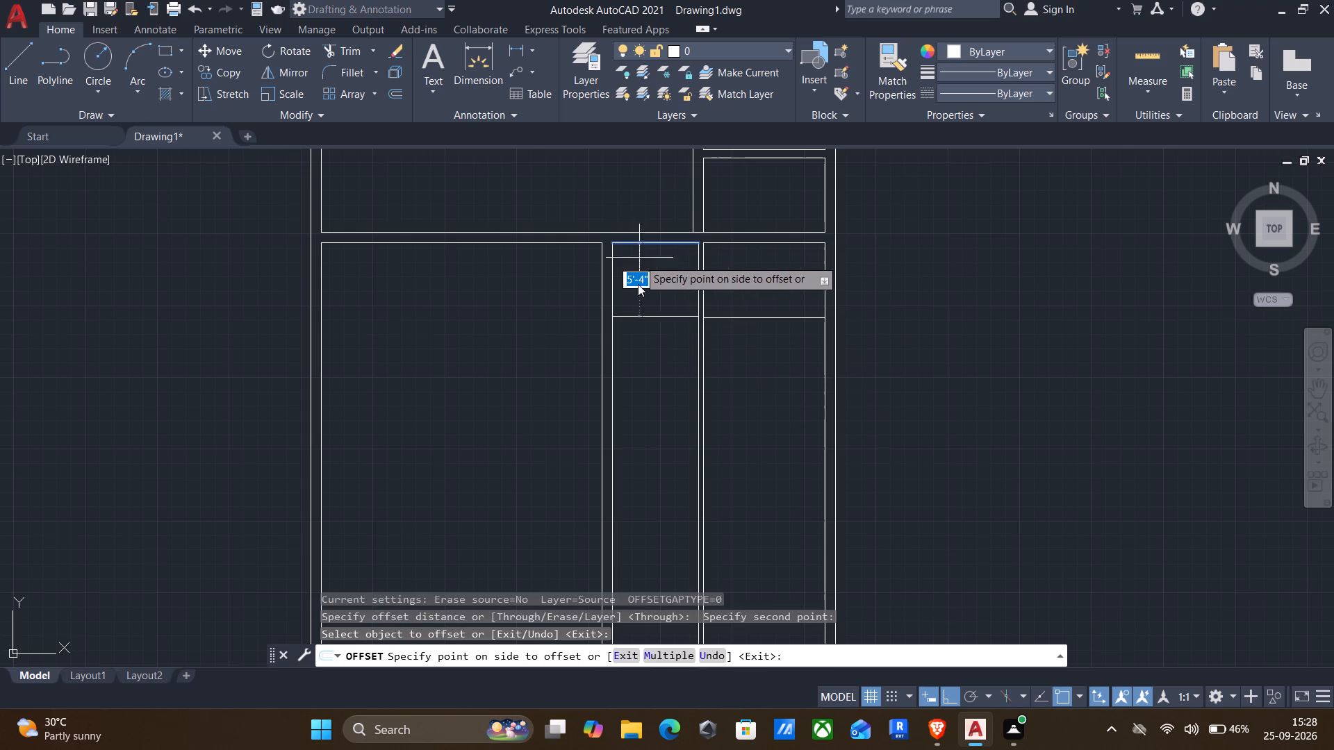
key(7)
key(apostrophe)
text(10")
key(Return)
Offset the top wall line of the large left room below the long horizontal wall 14'3" downward.
middle_drag(623, 333, 652, 272)
scroll(652, 271, down, 1)
middle_drag(497, 394, 547, 376)
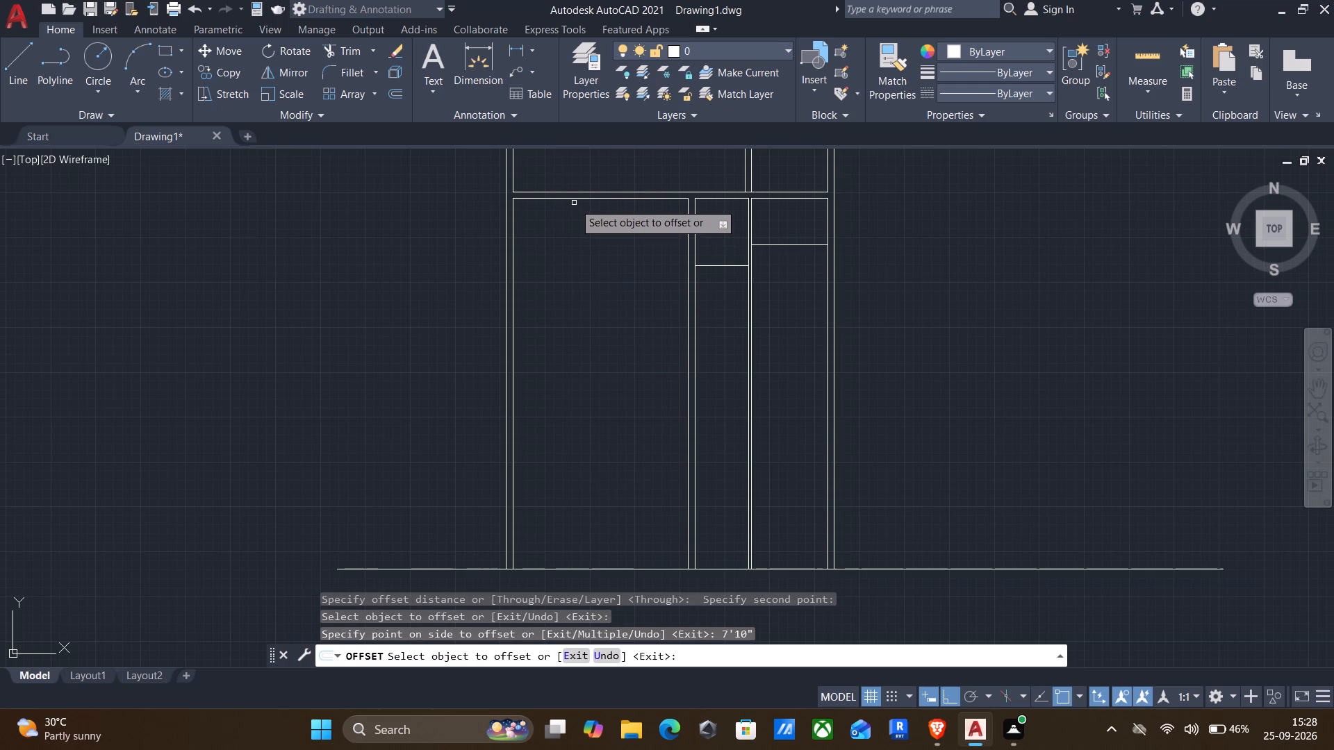
click(573, 199)
scroll(561, 274, down, 1)
middle_drag(561, 276, 535, 477)
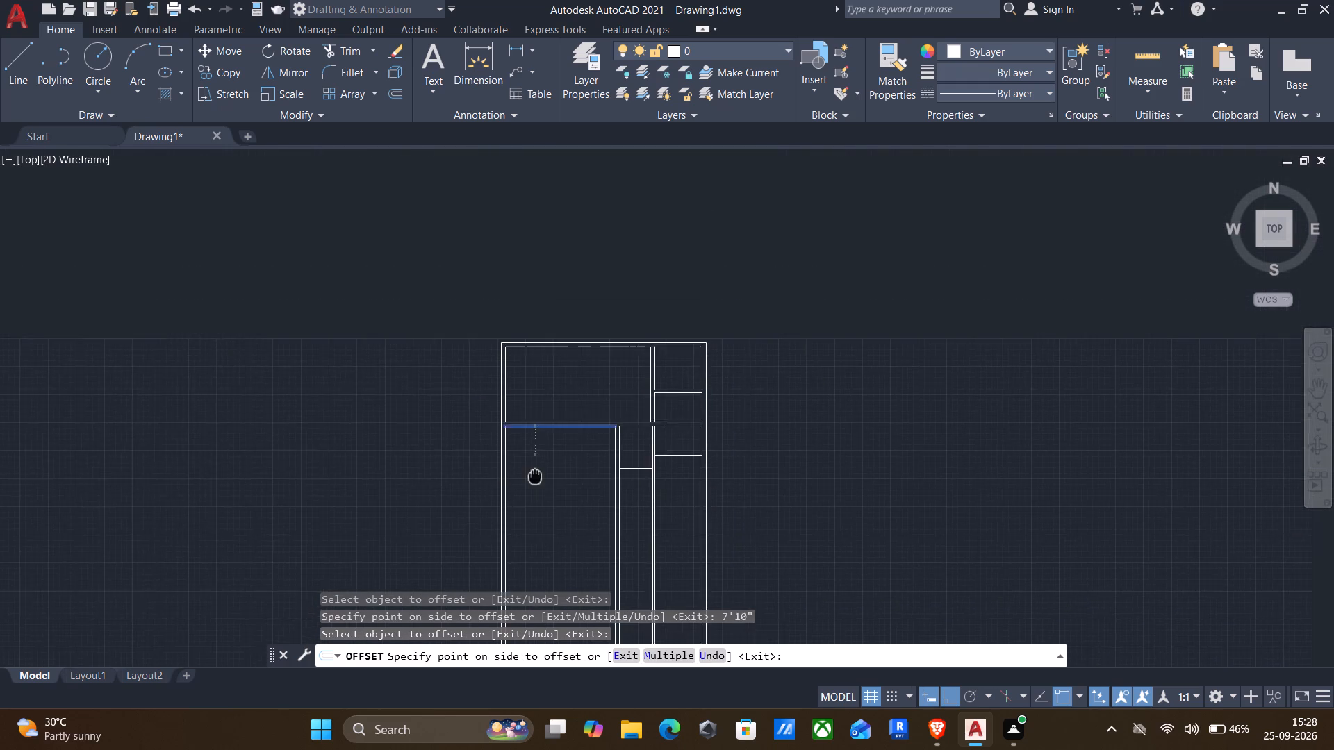
middle_drag(535, 477, 561, 399)
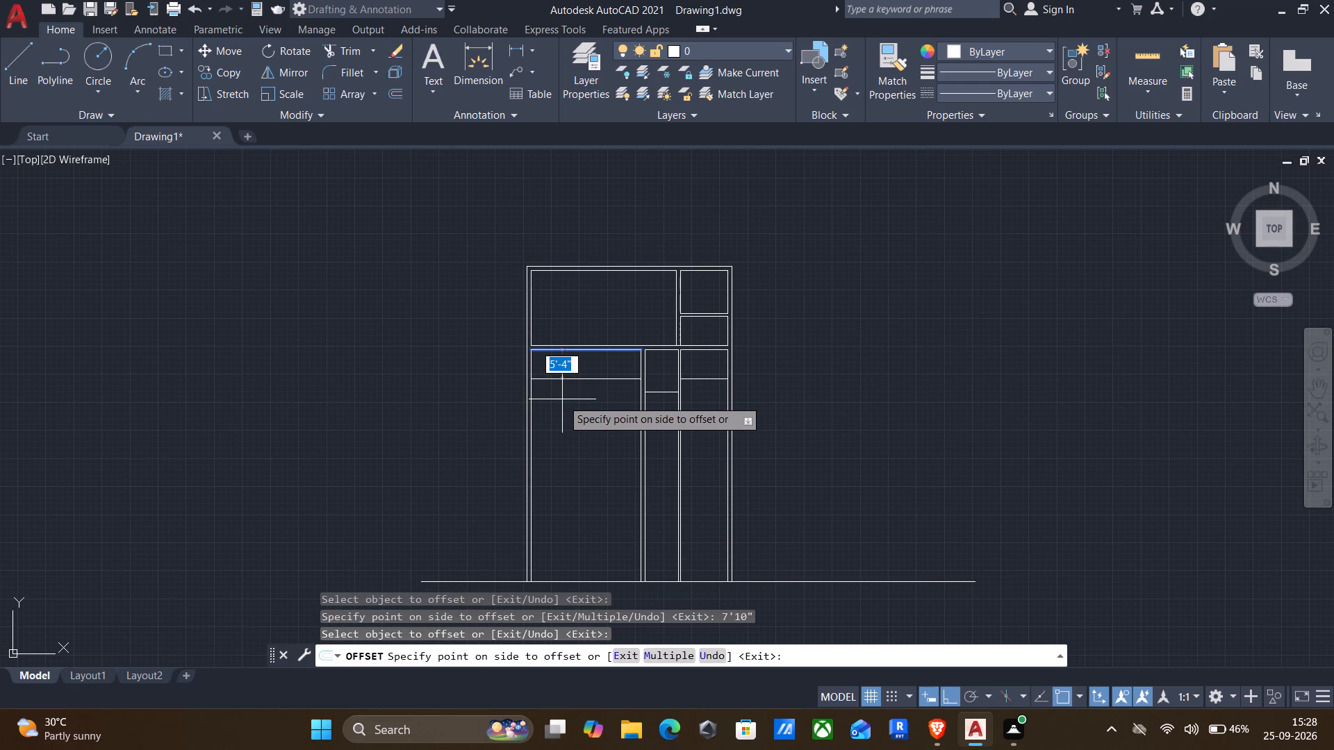
text(14')
text(3")
key(Return)
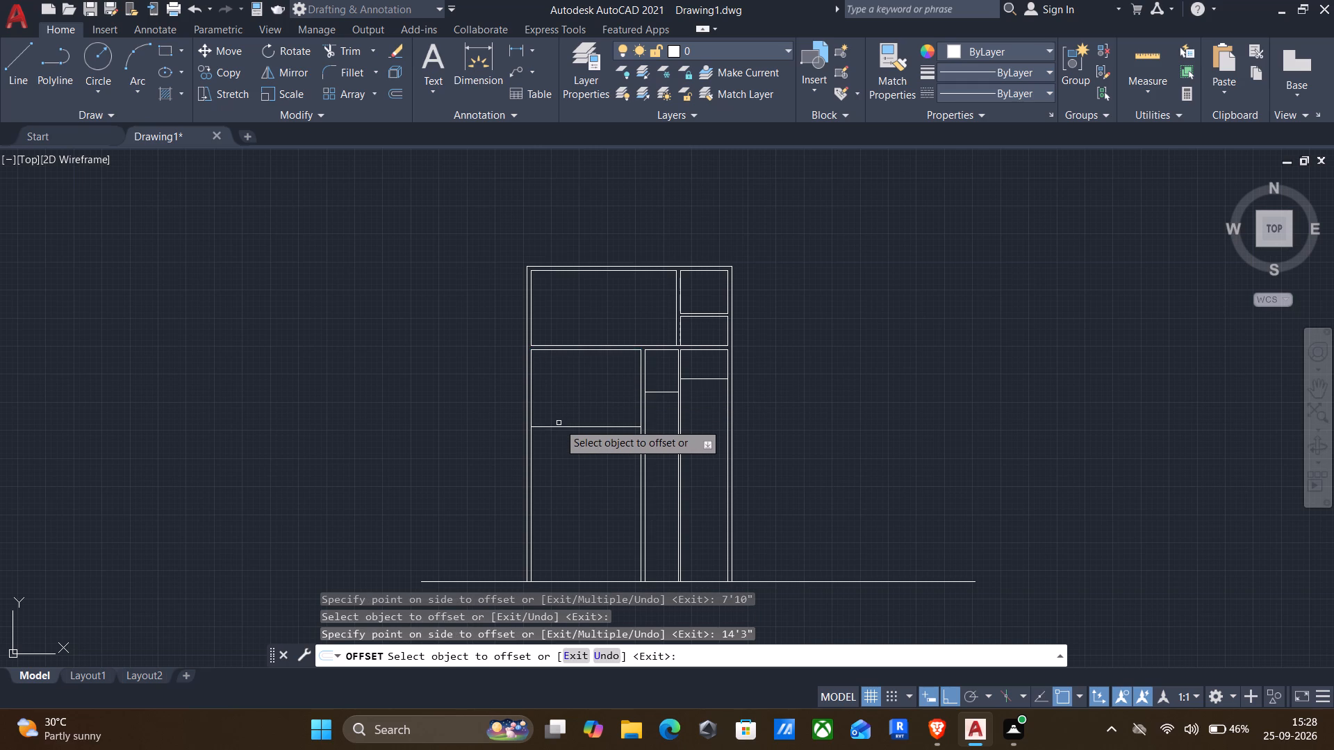
Offset the left room's new bottom line 9" downward to form a double wall.
click(556, 427)
key(9)
key(shift+quotedbl)
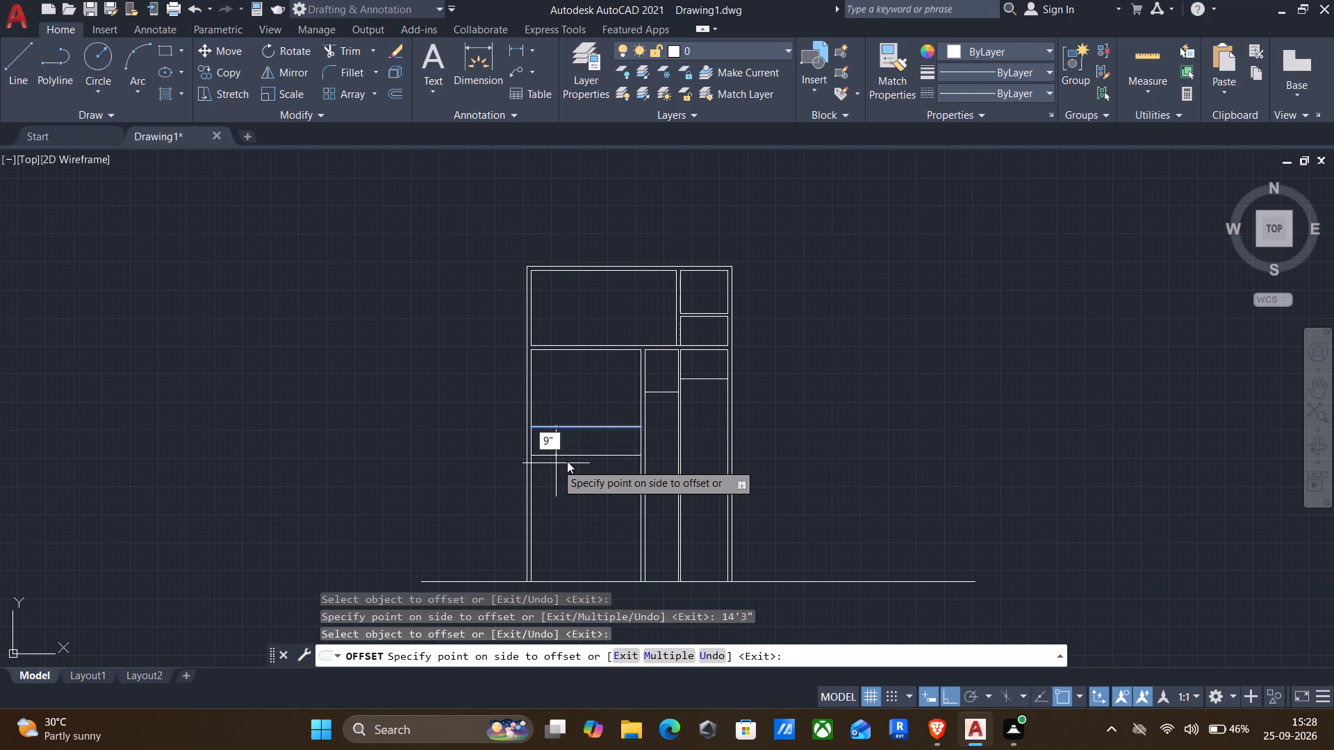
key(Return)
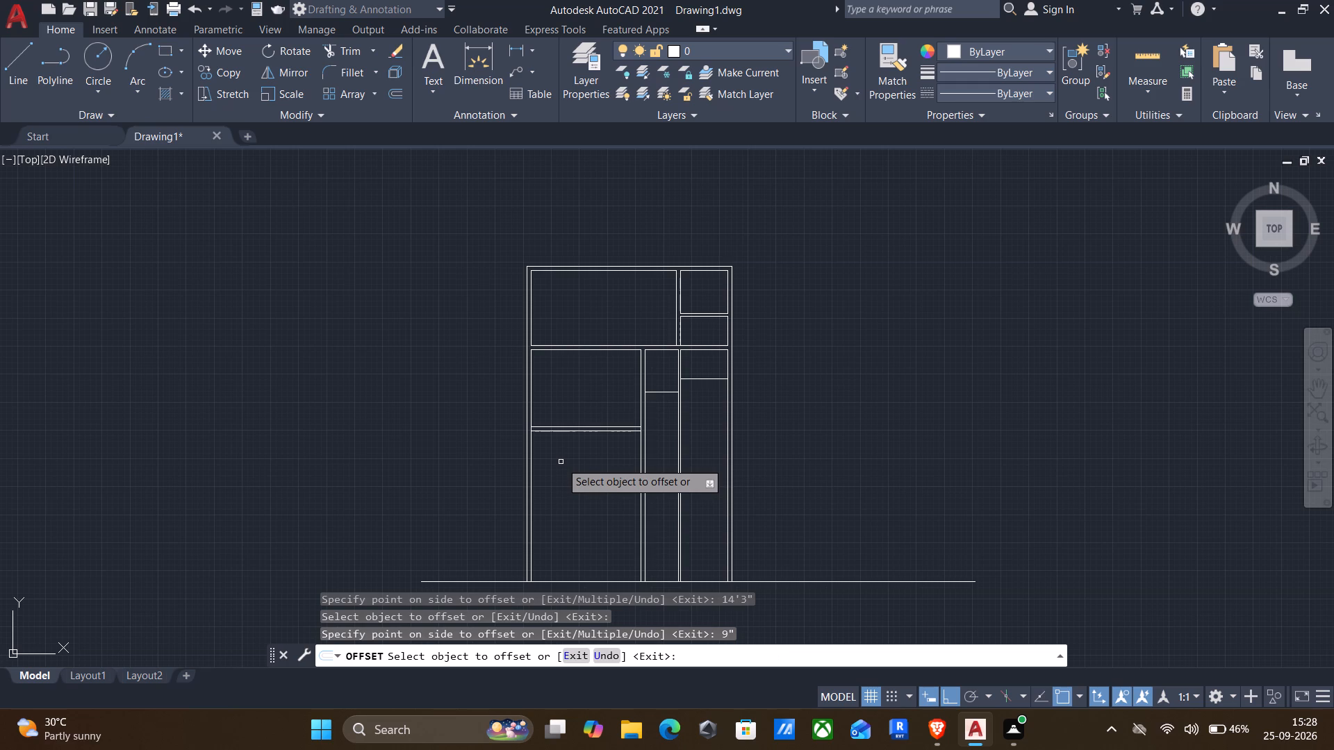
key(Return)
Extend both lines of the left room's 9" wall at each end to the far lines of the adjoining vertical walls.
key(e)
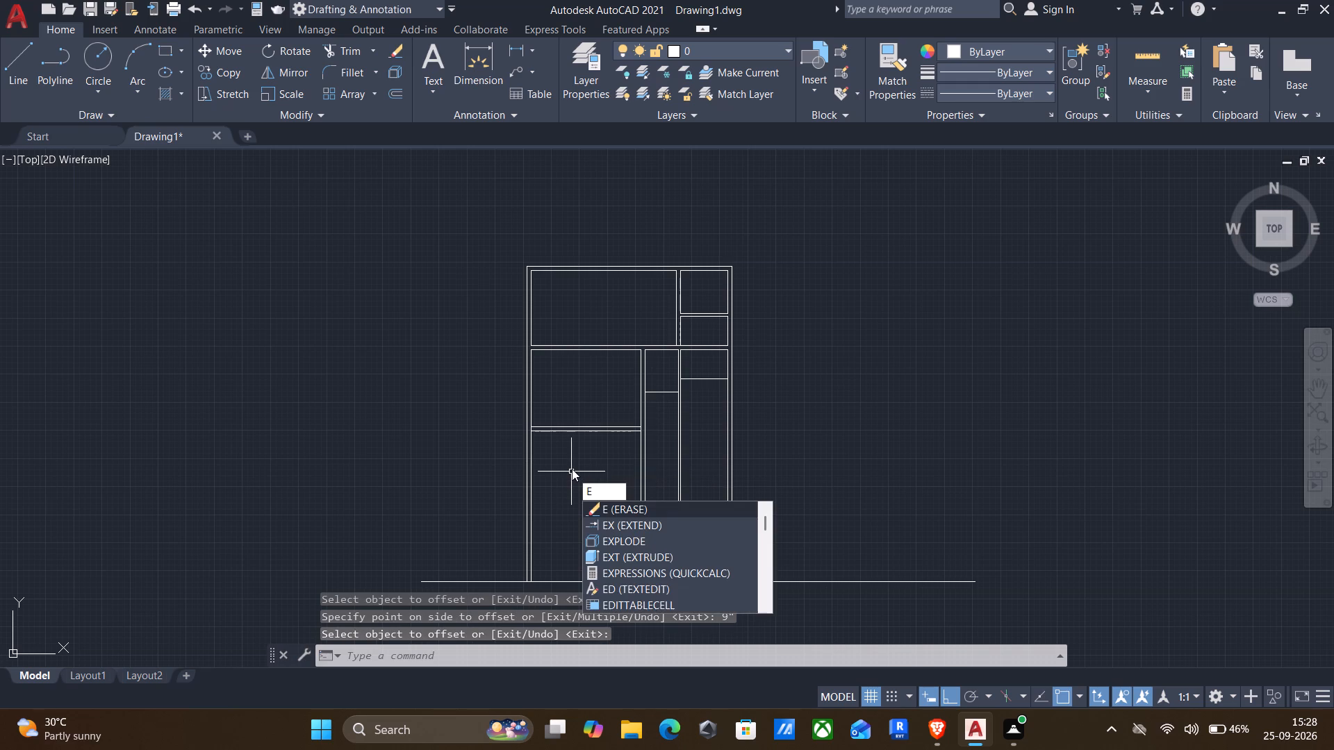
key(Escape)
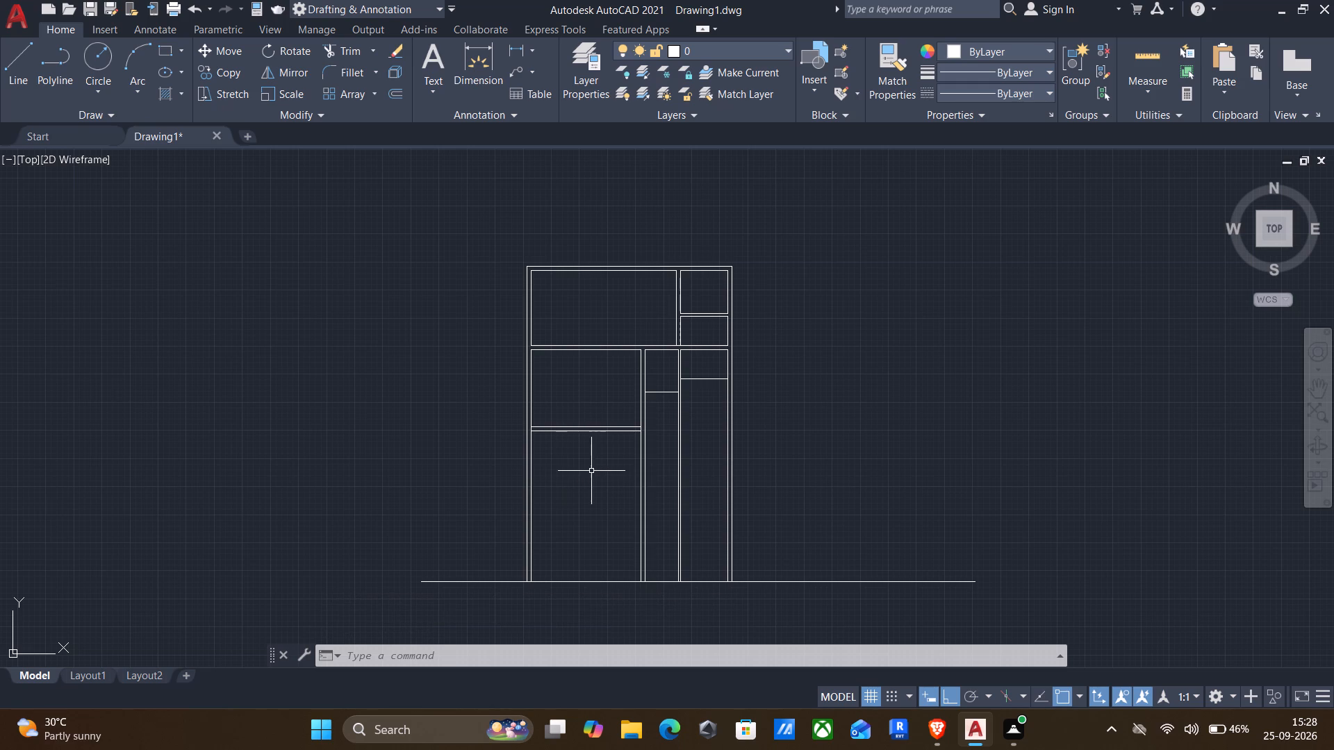
key(e)
key(x)
key(Return)
drag(599, 469, 594, 392)
drag(552, 487, 581, 409)
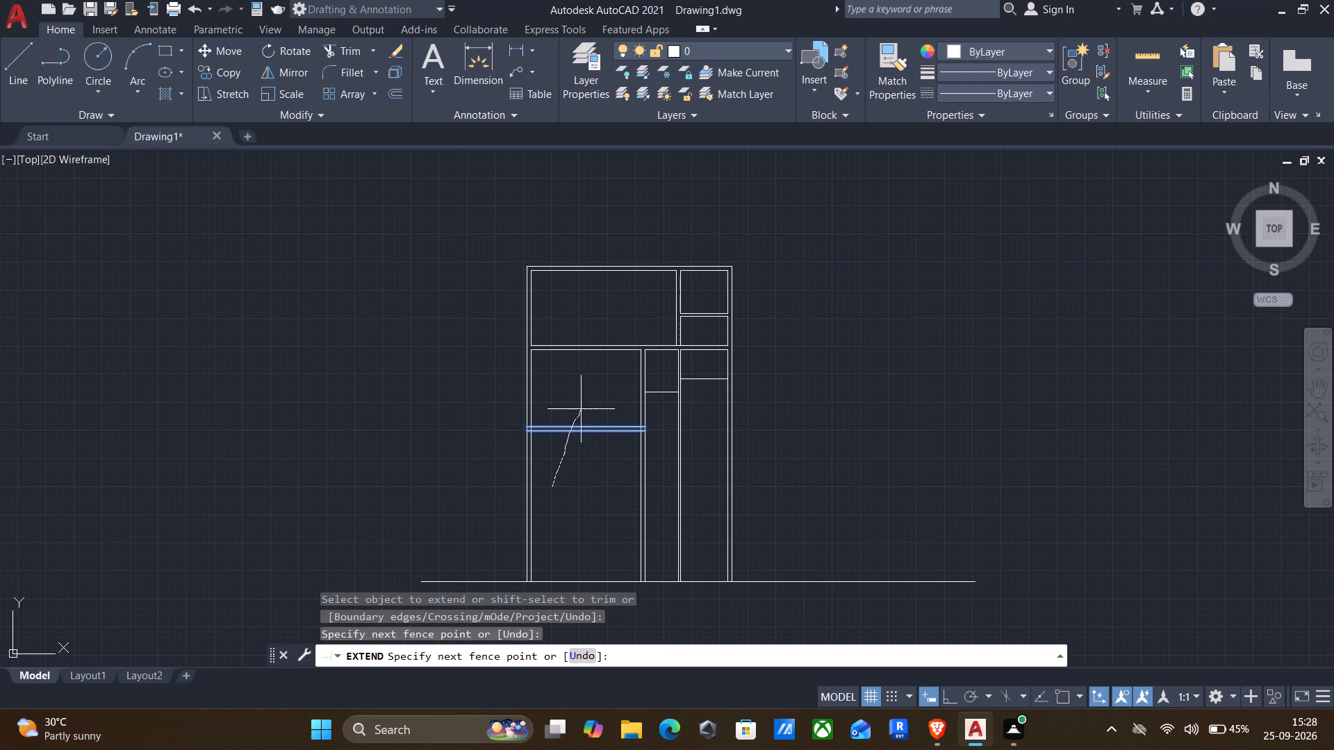
drag(581, 409, 582, 401)
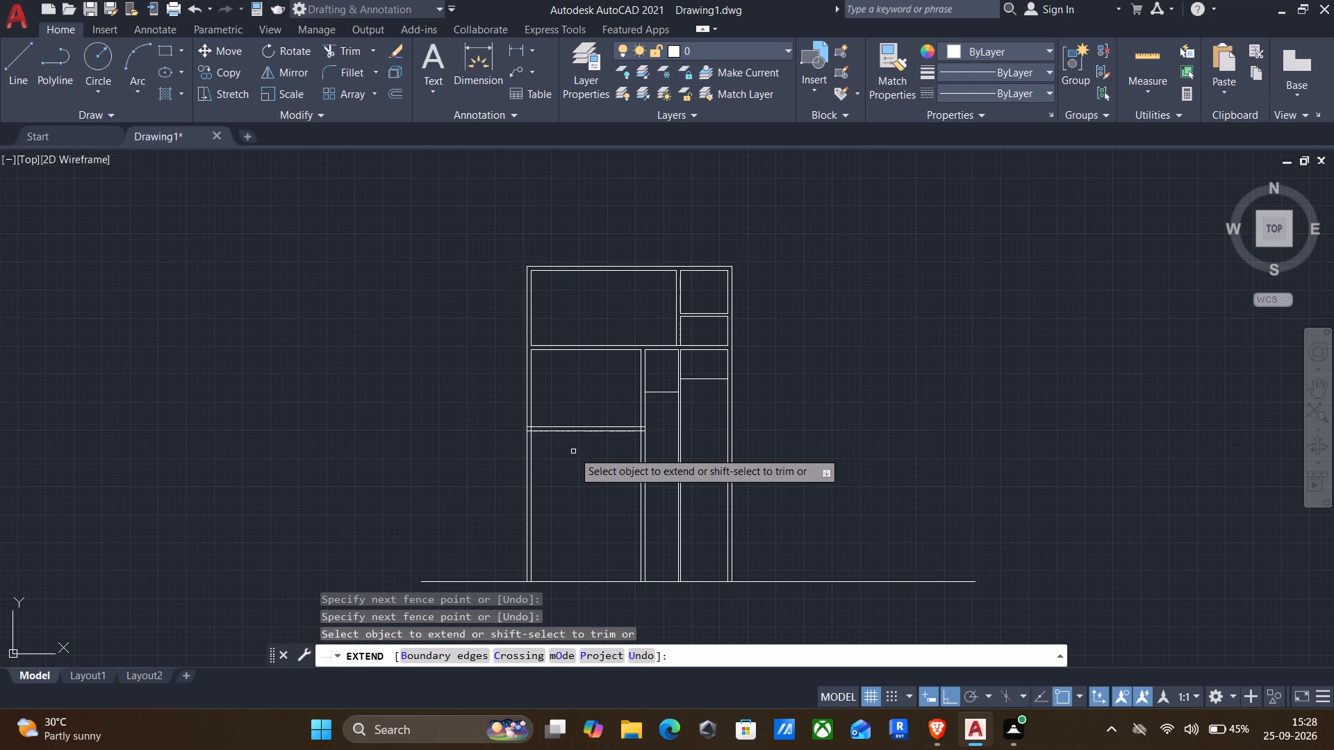
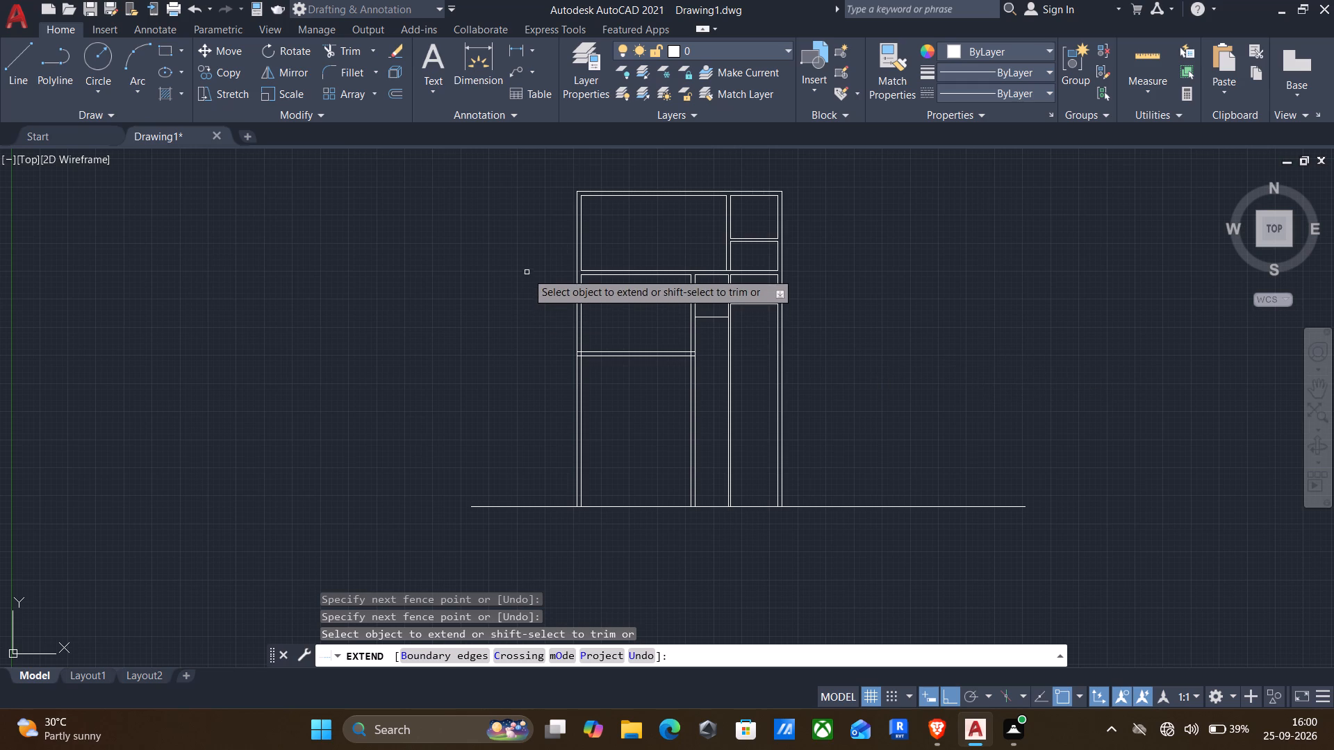
Extend both lines of the left room's 9" bottom wall across the middle and right rooms to the building's outermost right wall line.
key(Escape)
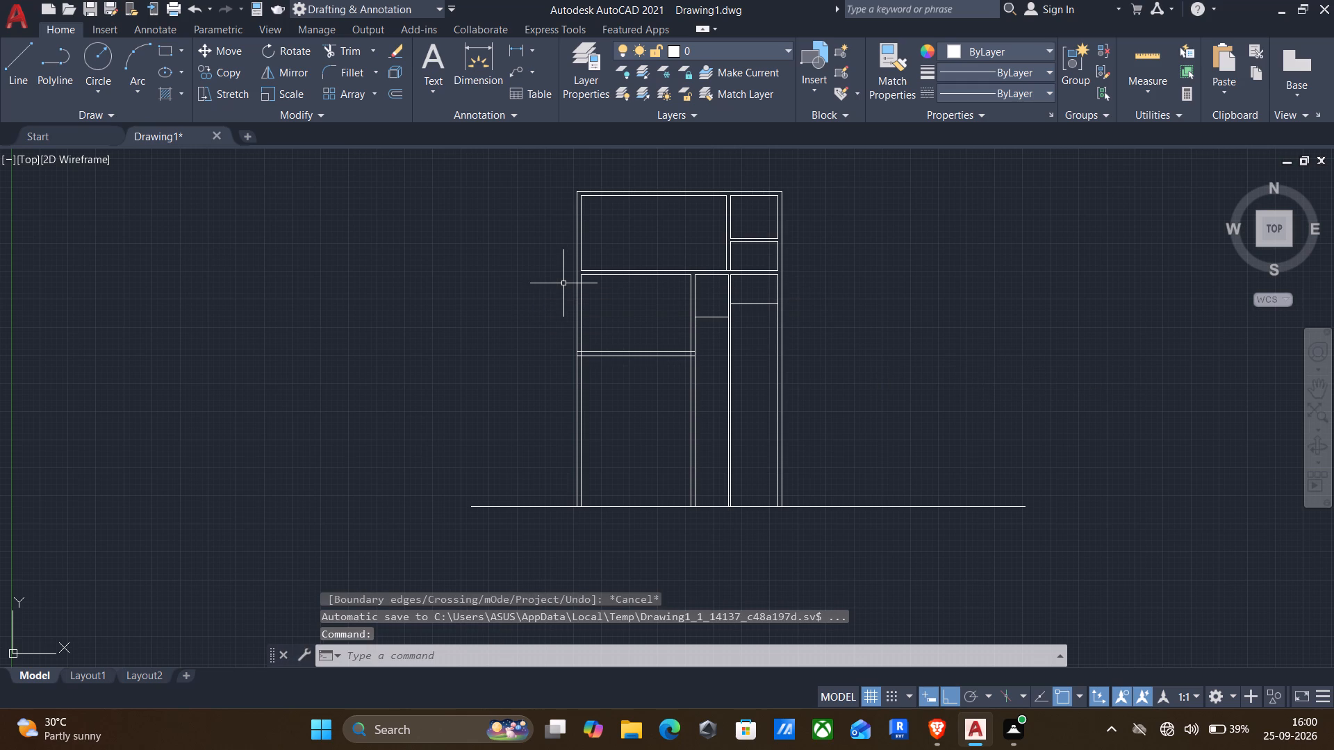
text(ex)
key(Return)
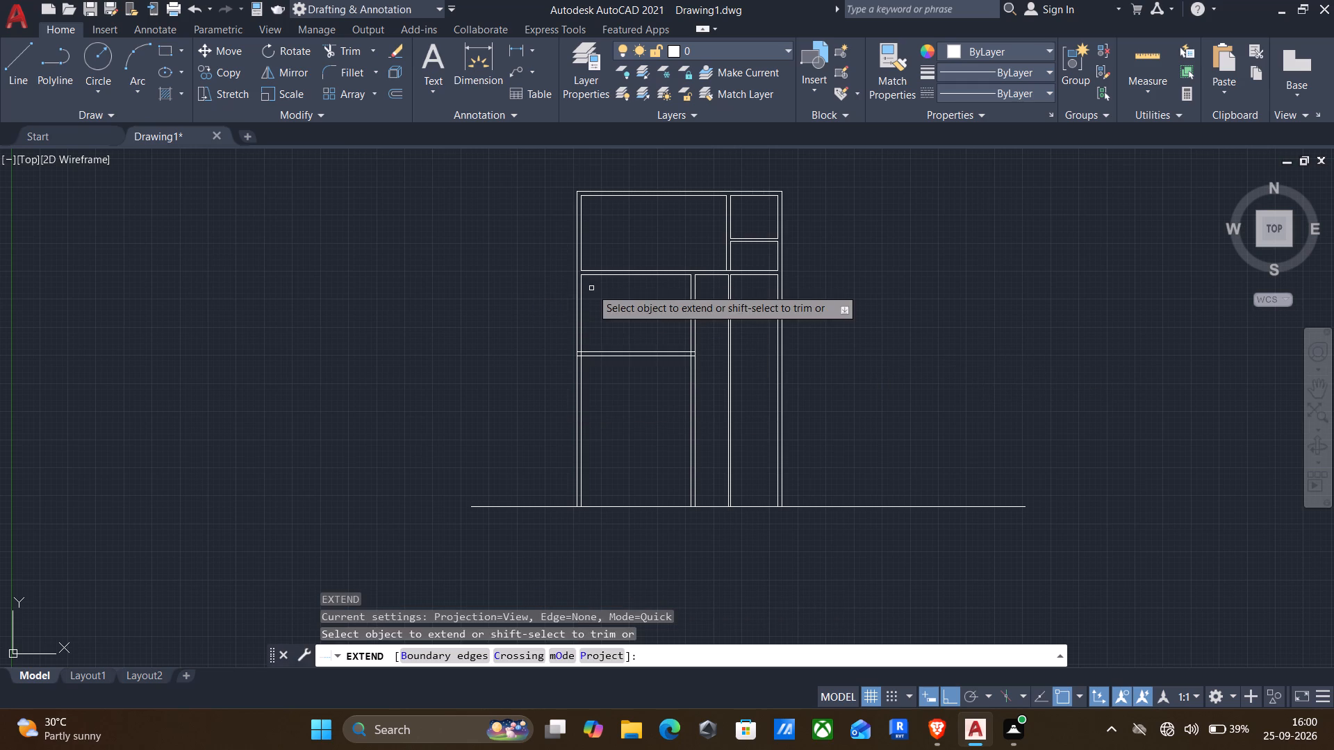
drag(632, 380, 635, 275)
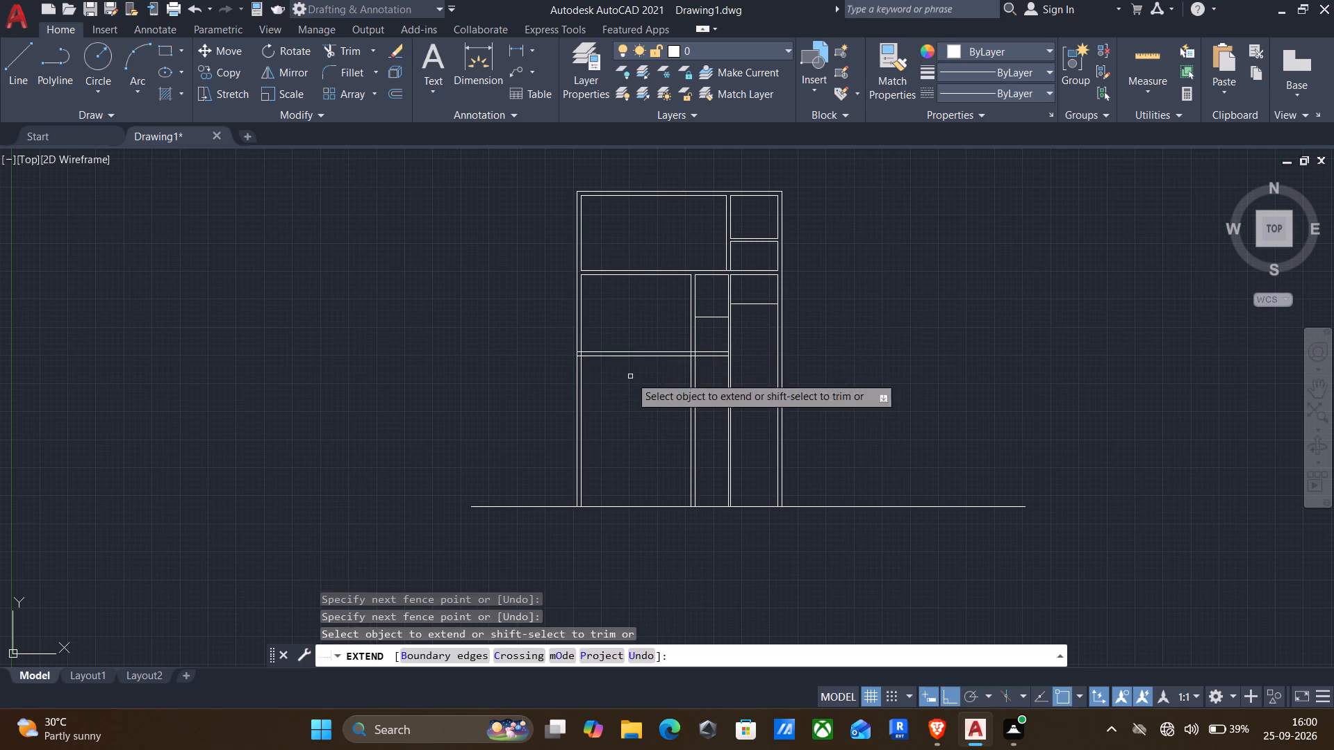
drag(628, 406, 640, 299)
drag(630, 383, 643, 321)
drag(639, 401, 664, 315)
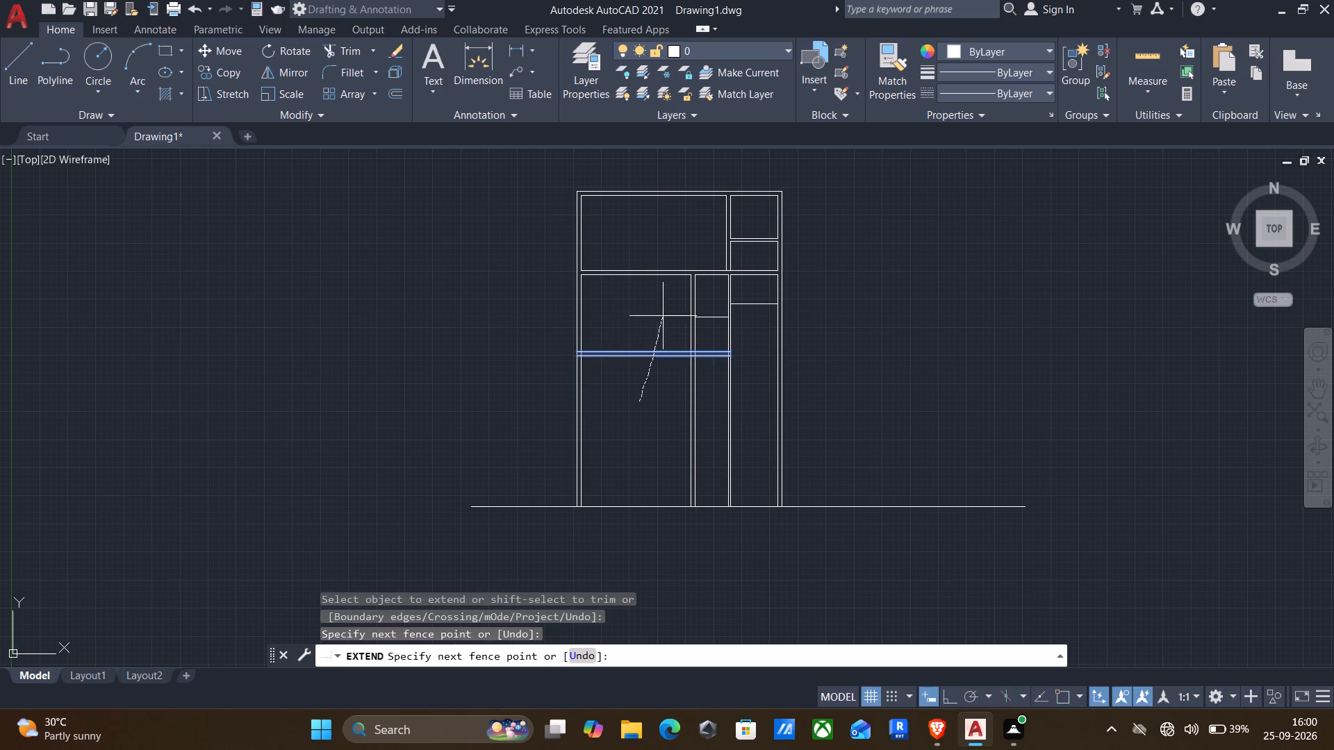
drag(664, 315, 664, 325)
drag(652, 379, 668, 293)
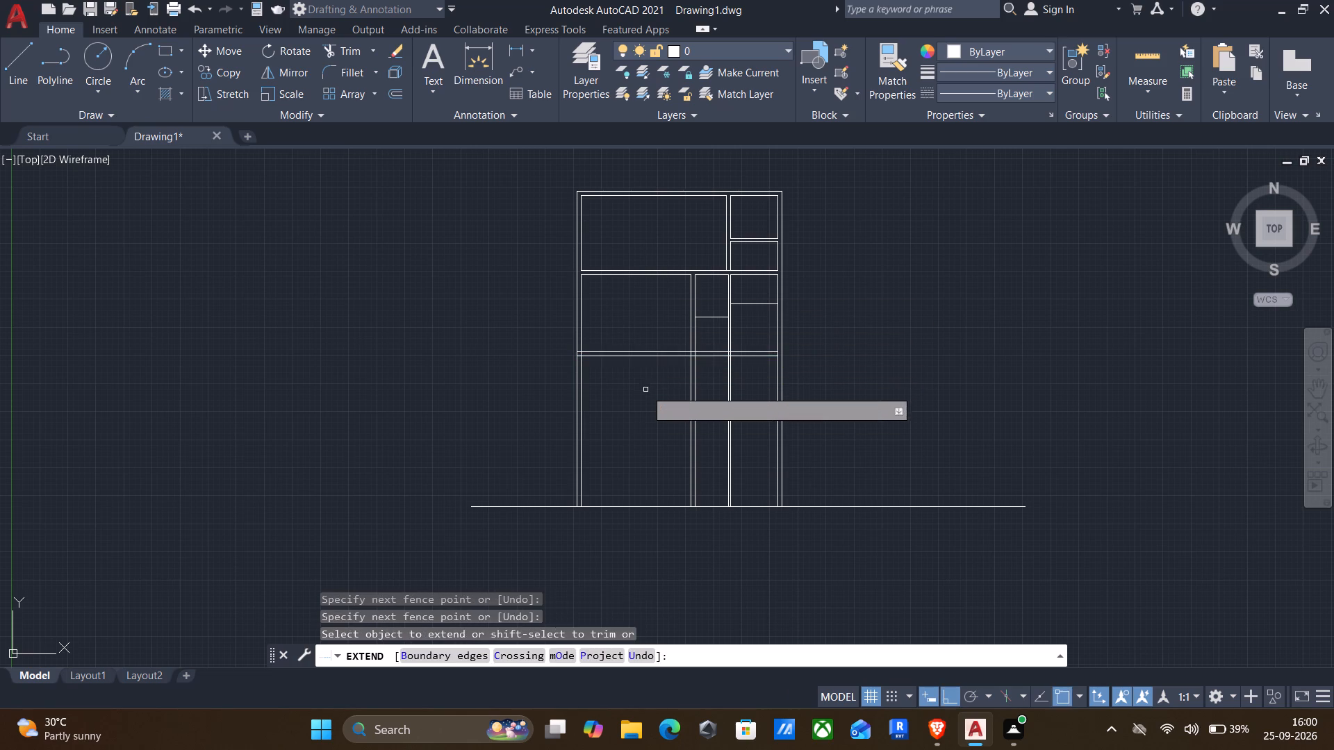
drag(645, 392, 675, 308)
drag(644, 374, 644, 364)
drag(643, 370, 665, 308)
drag(635, 373, 660, 322)
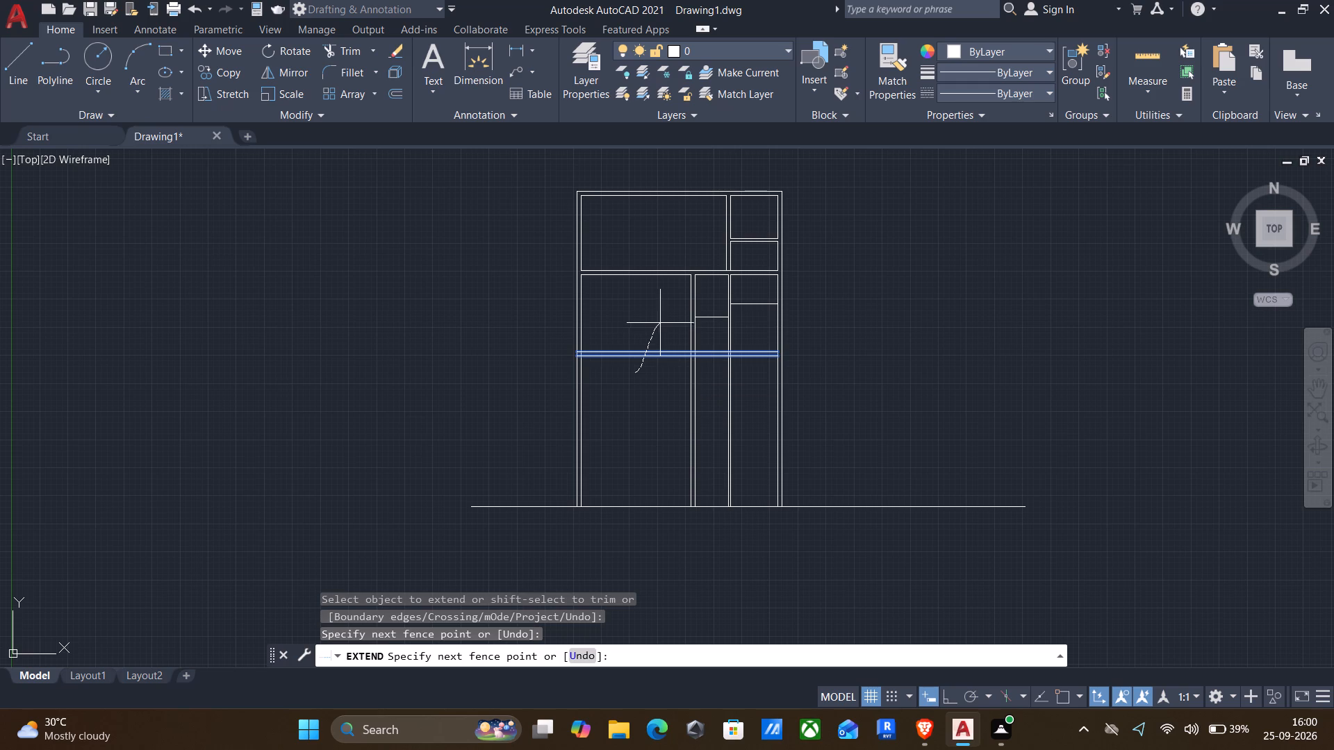
drag(660, 322, 702, 356)
drag(747, 376, 761, 332)
key(Escape)
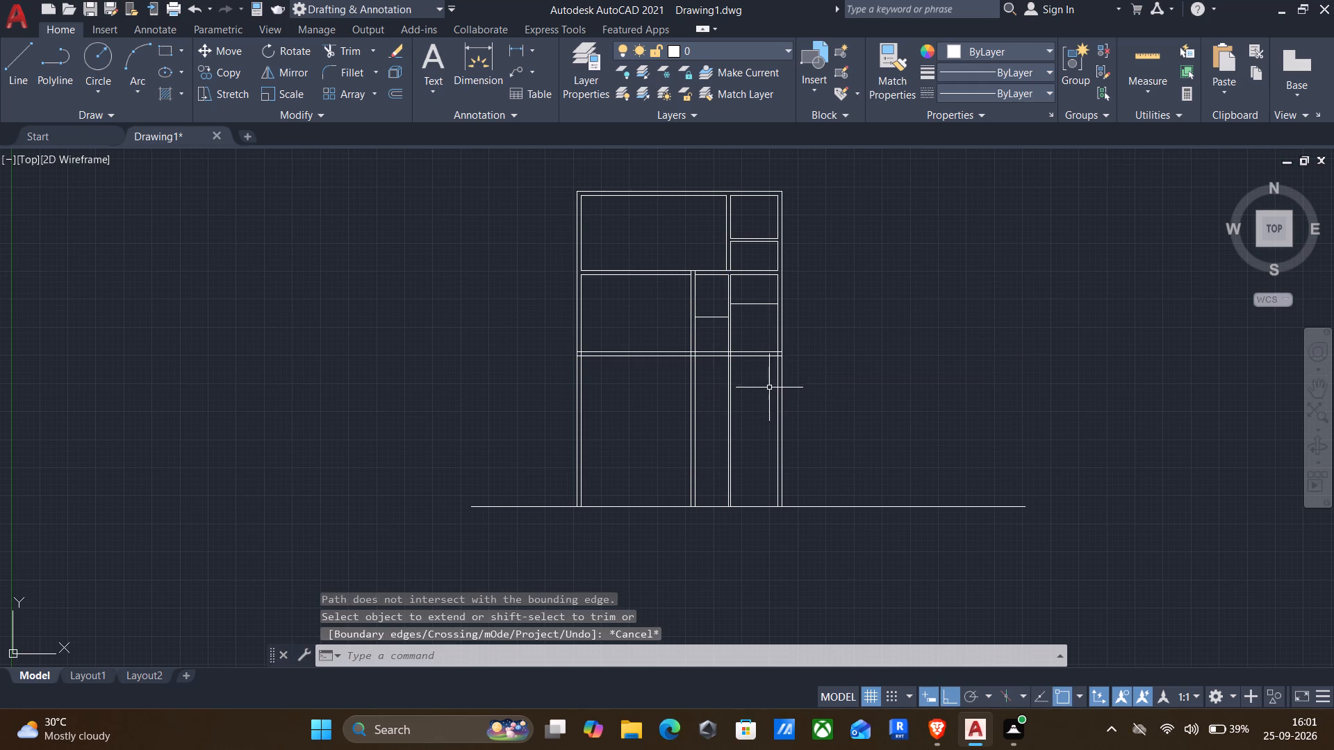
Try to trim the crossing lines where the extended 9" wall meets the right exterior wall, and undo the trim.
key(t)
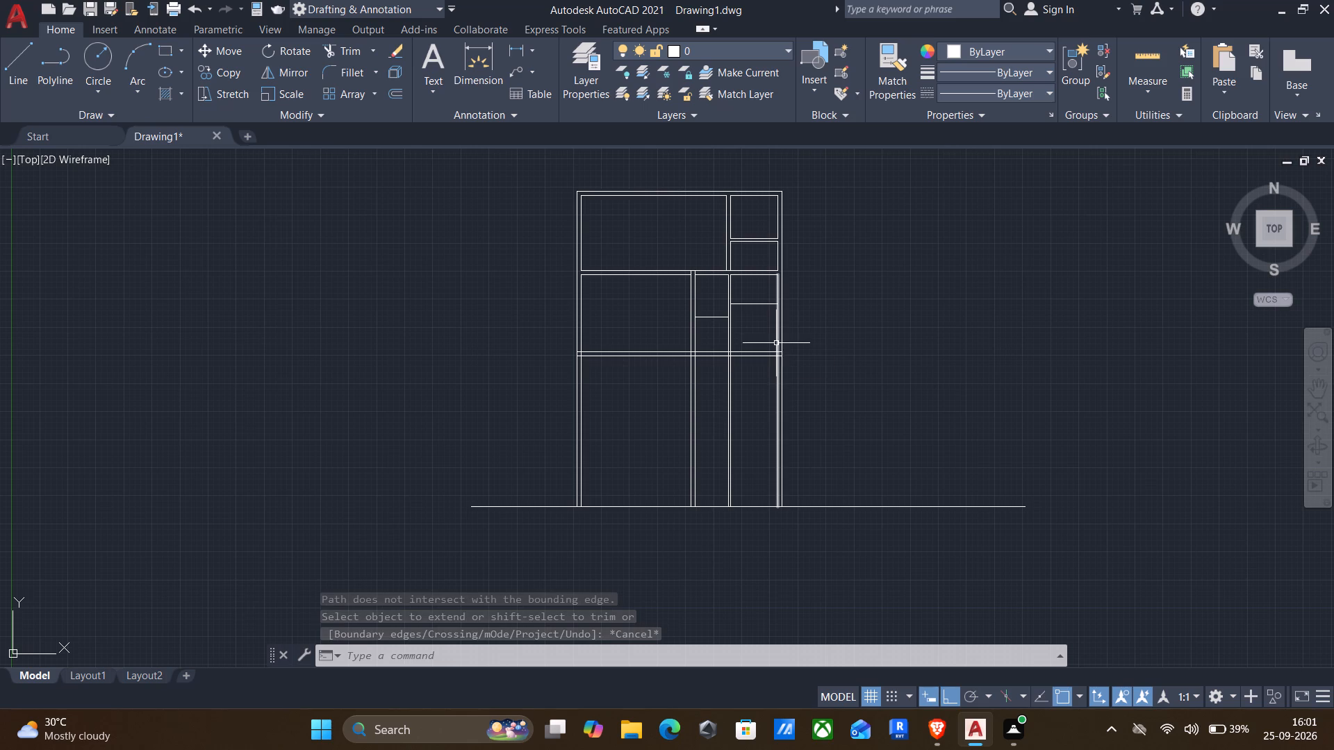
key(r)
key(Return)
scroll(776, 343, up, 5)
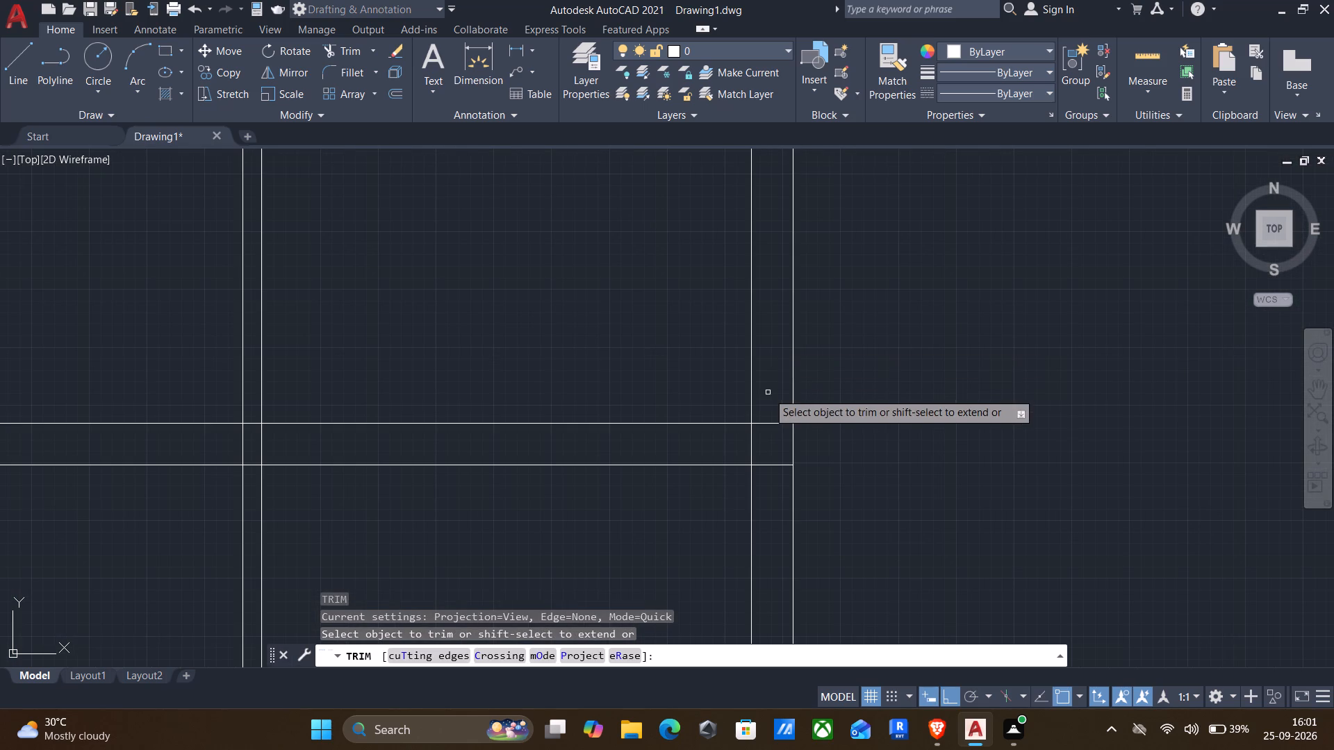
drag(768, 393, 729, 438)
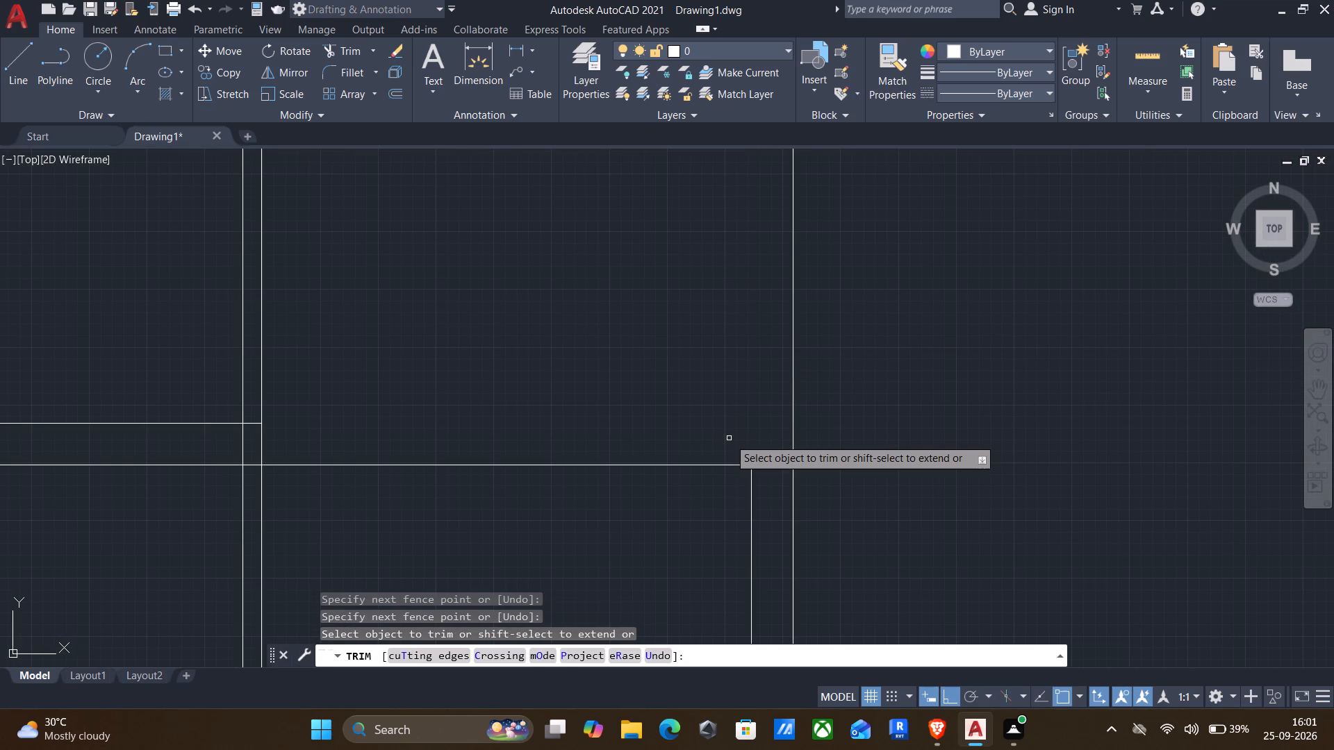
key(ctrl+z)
Trim the extended wall's upper line and the exterior wall's inner line inside their junction at the right exterior wall.
scroll(730, 413, up, 3)
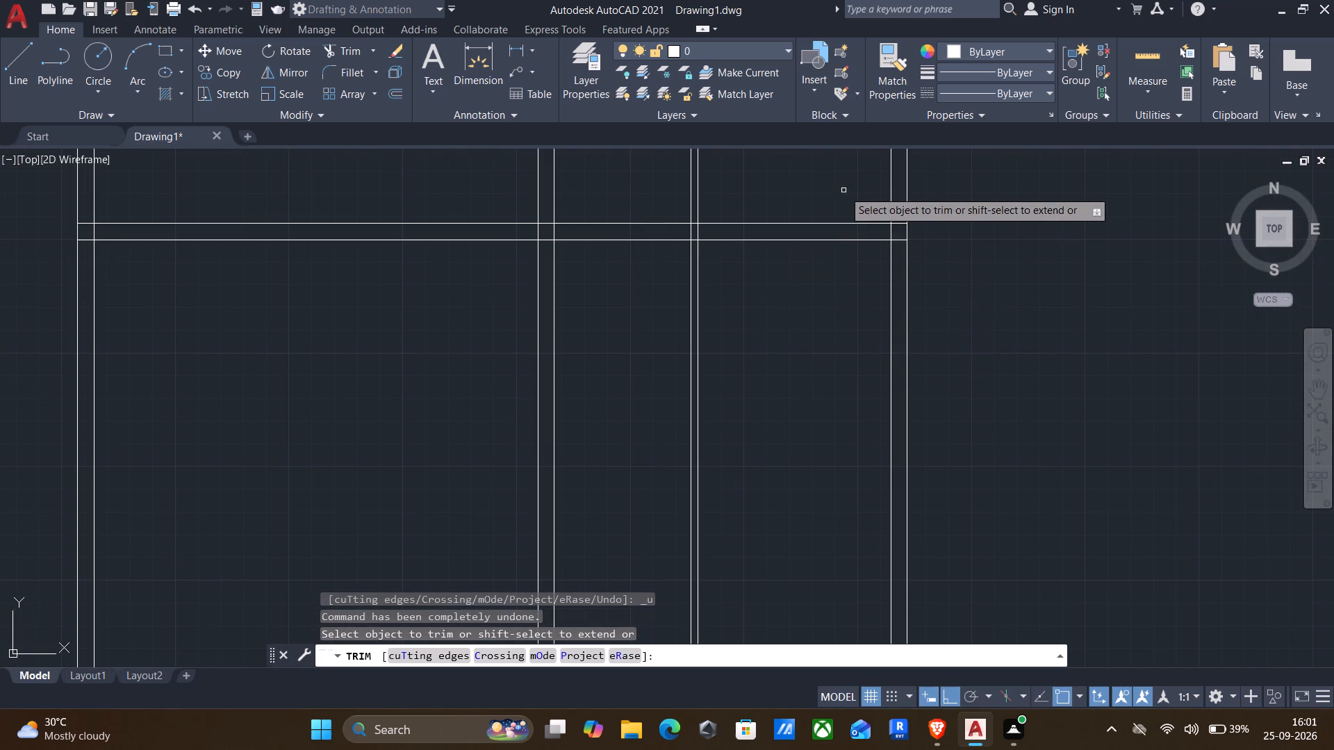
scroll(892, 215, up, 4)
drag(900, 211, 743, 309)
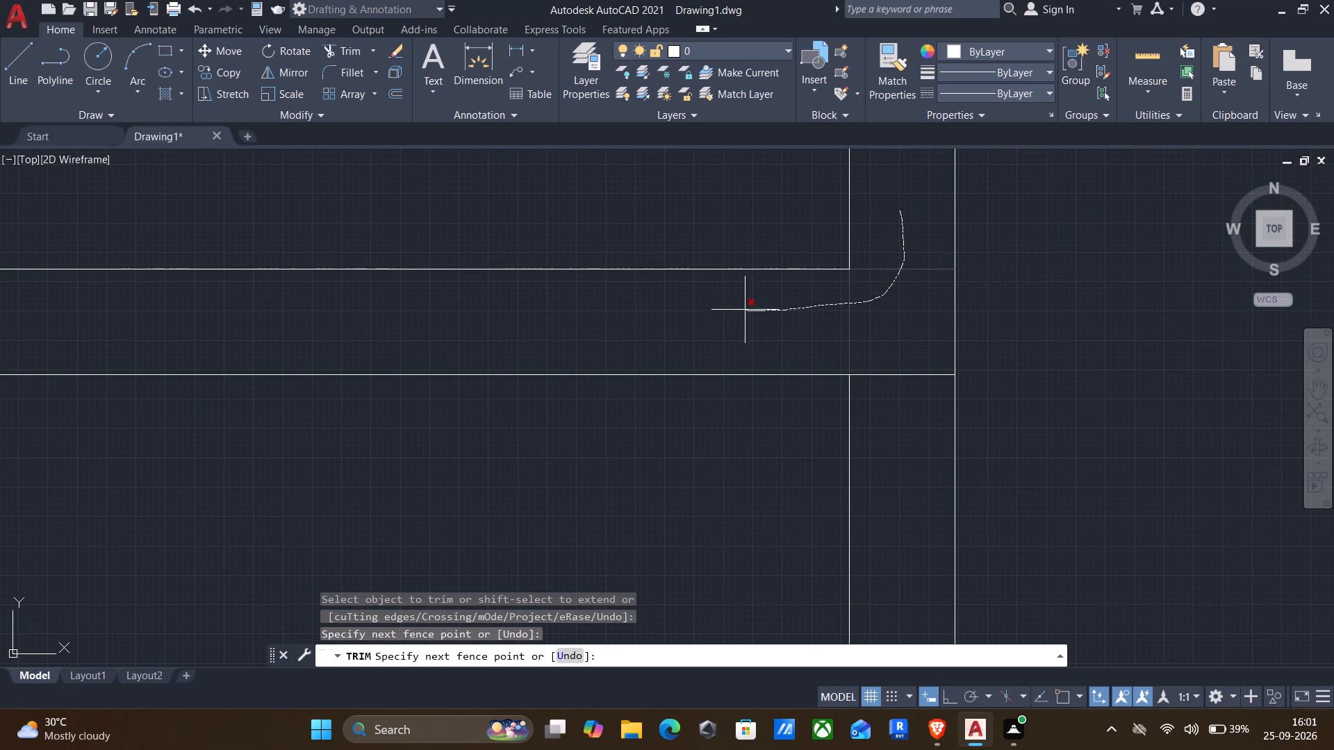
drag(743, 309, 736, 308)
Trim the crossing lines where the 9" horizontal wall meets the two interior vertical walls, opening each junction into the walls above.
scroll(730, 306, down, 5)
scroll(520, 306, up, 4)
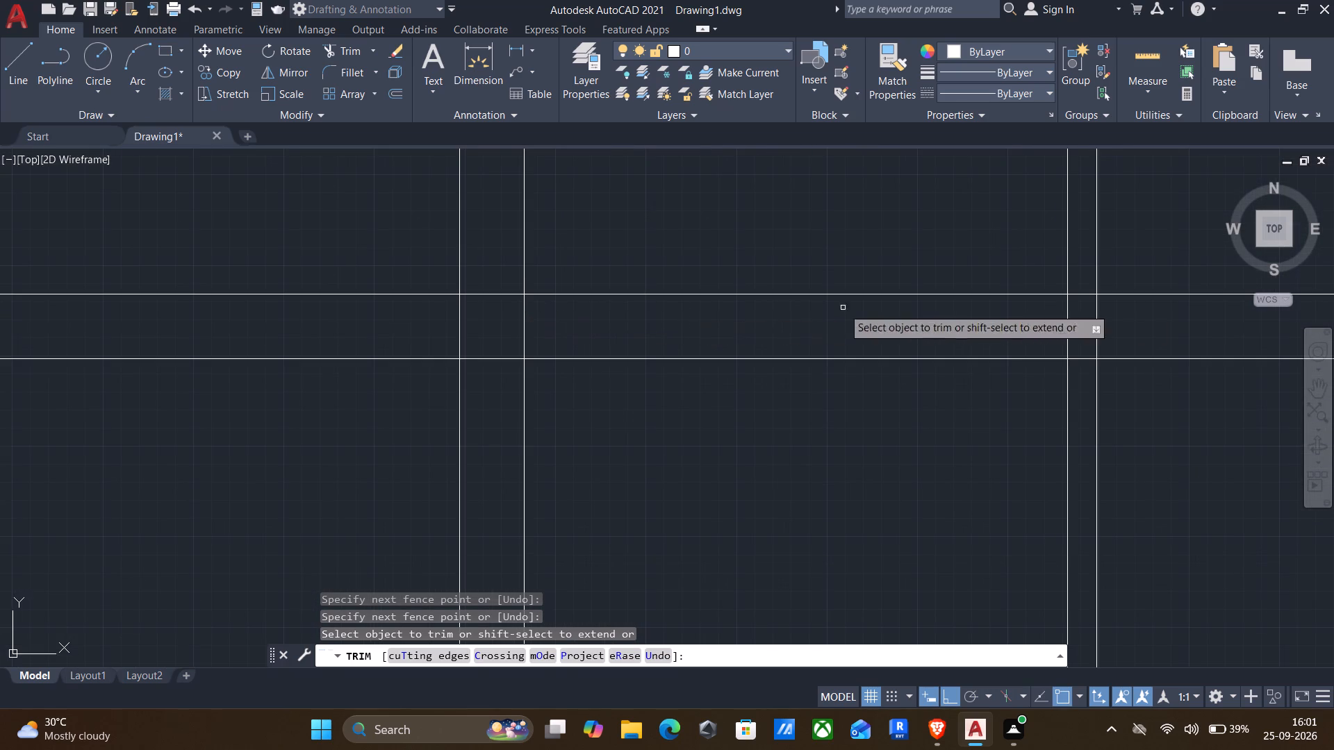
drag(1140, 310, 982, 317)
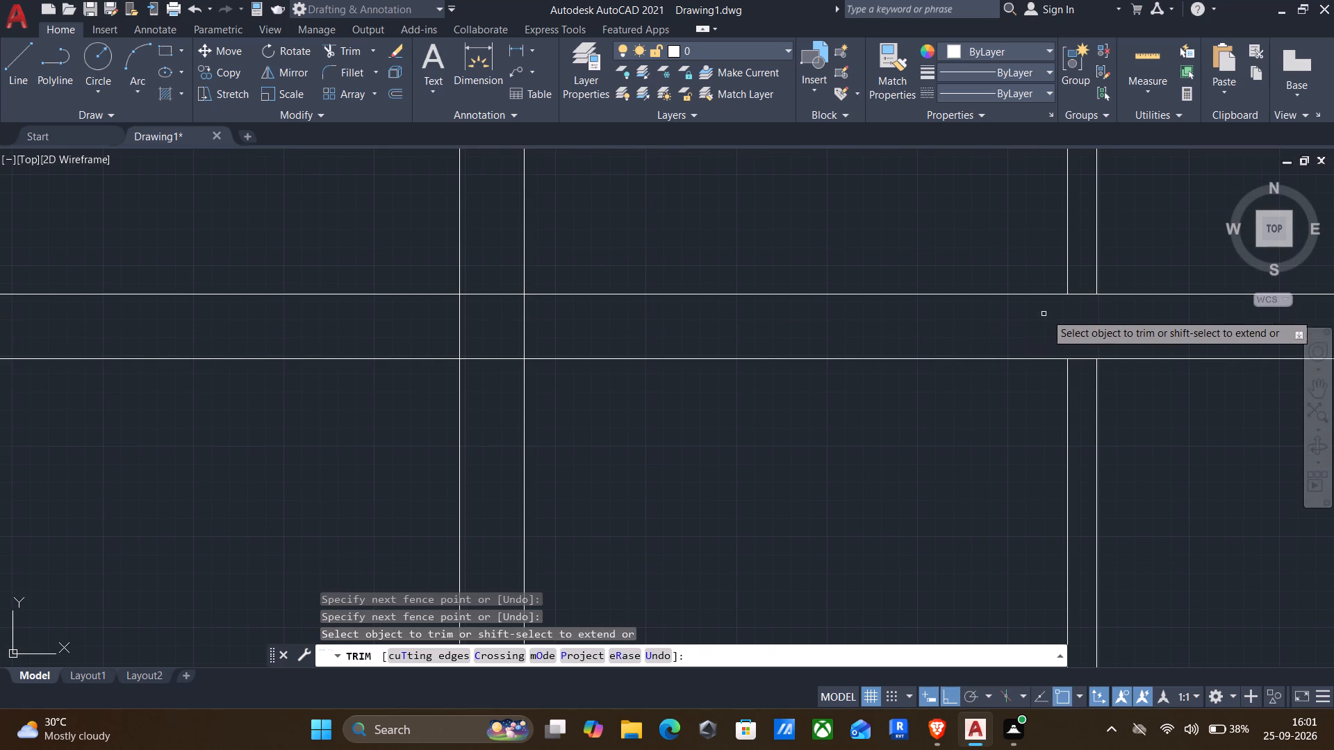
click(1087, 293)
drag(417, 333, 563, 335)
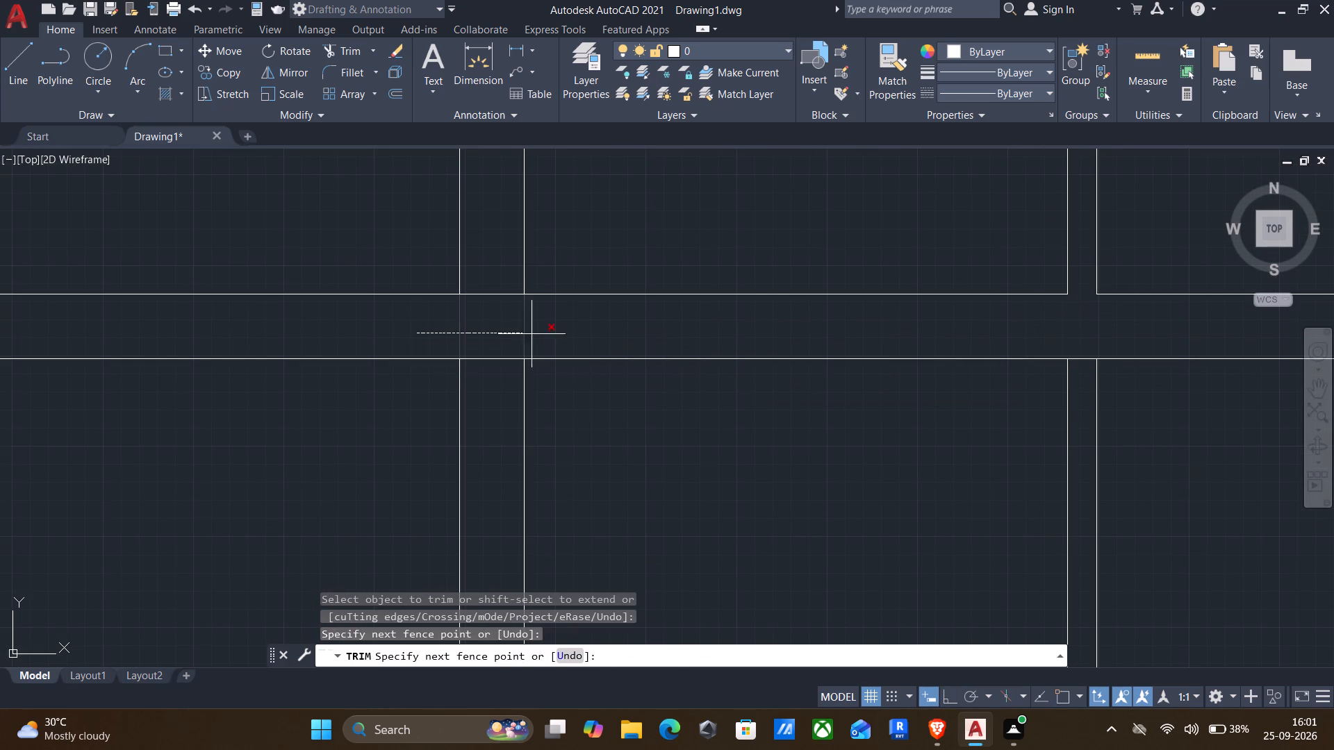
drag(563, 335, 675, 338)
drag(495, 288, 495, 281)
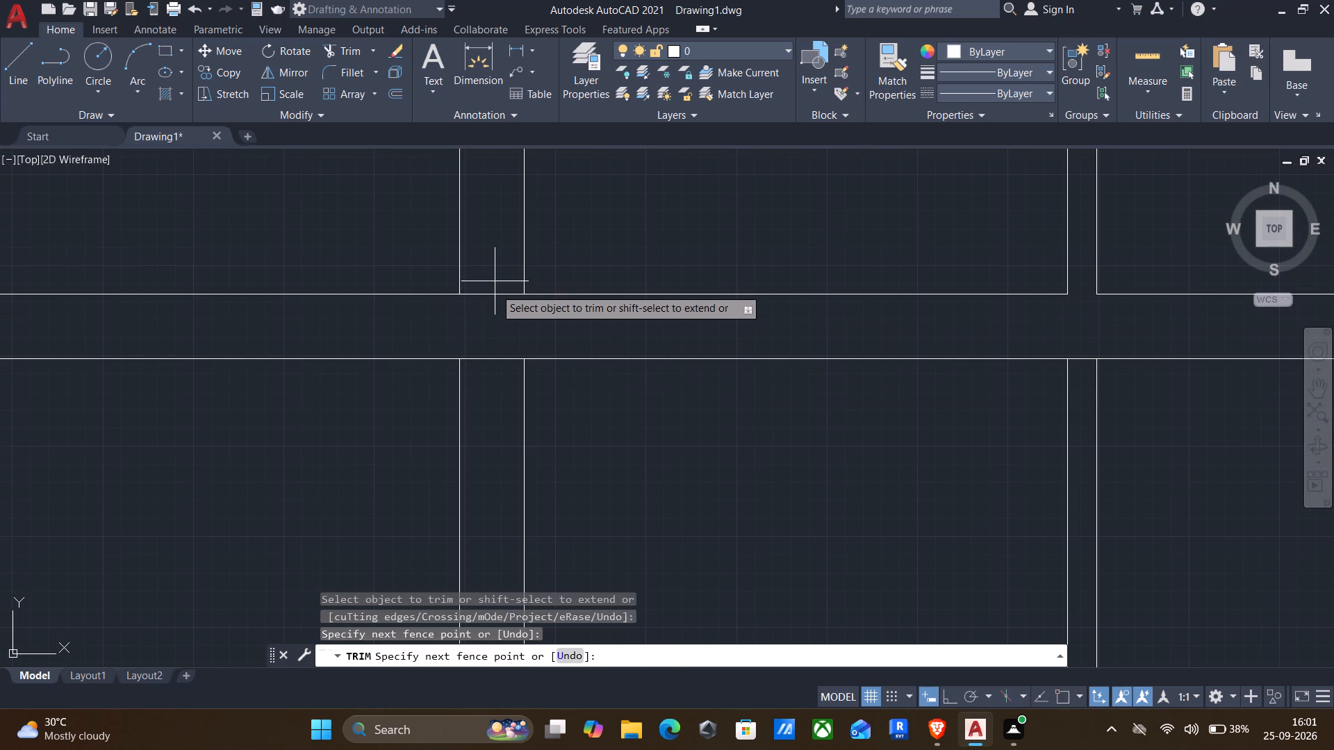
drag(495, 281, 495, 278)
click(491, 315)
scroll(491, 315, down, 5)
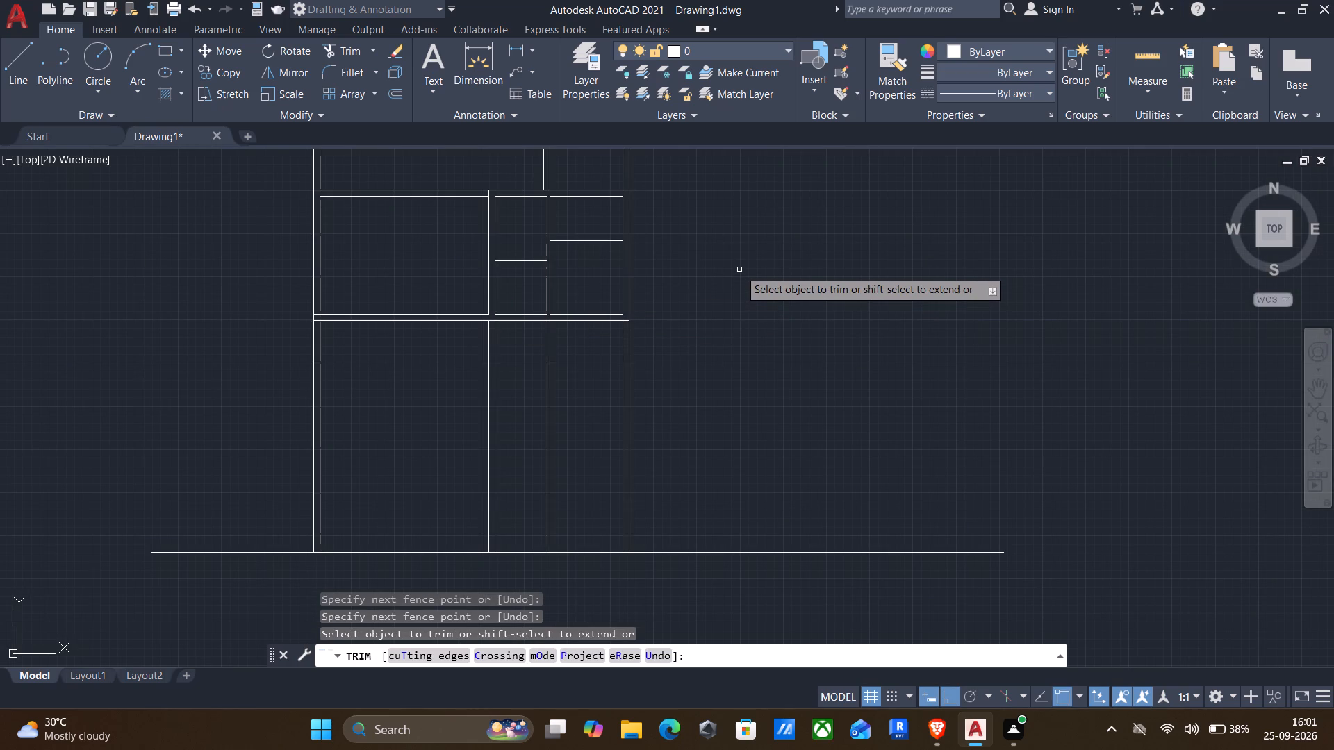
key(Escape)
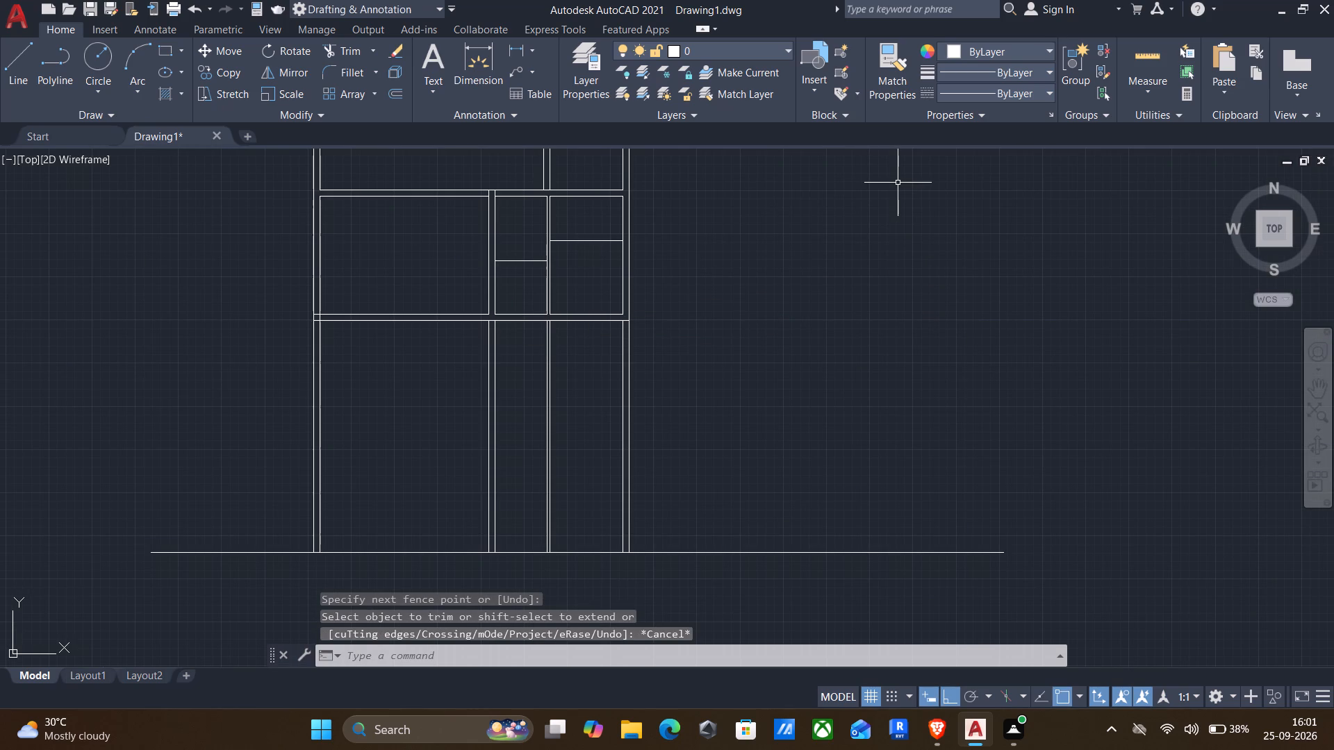
Offset the bottom wall line of the right room above the 9" horizontal wall 7'10" upward.
key(o)
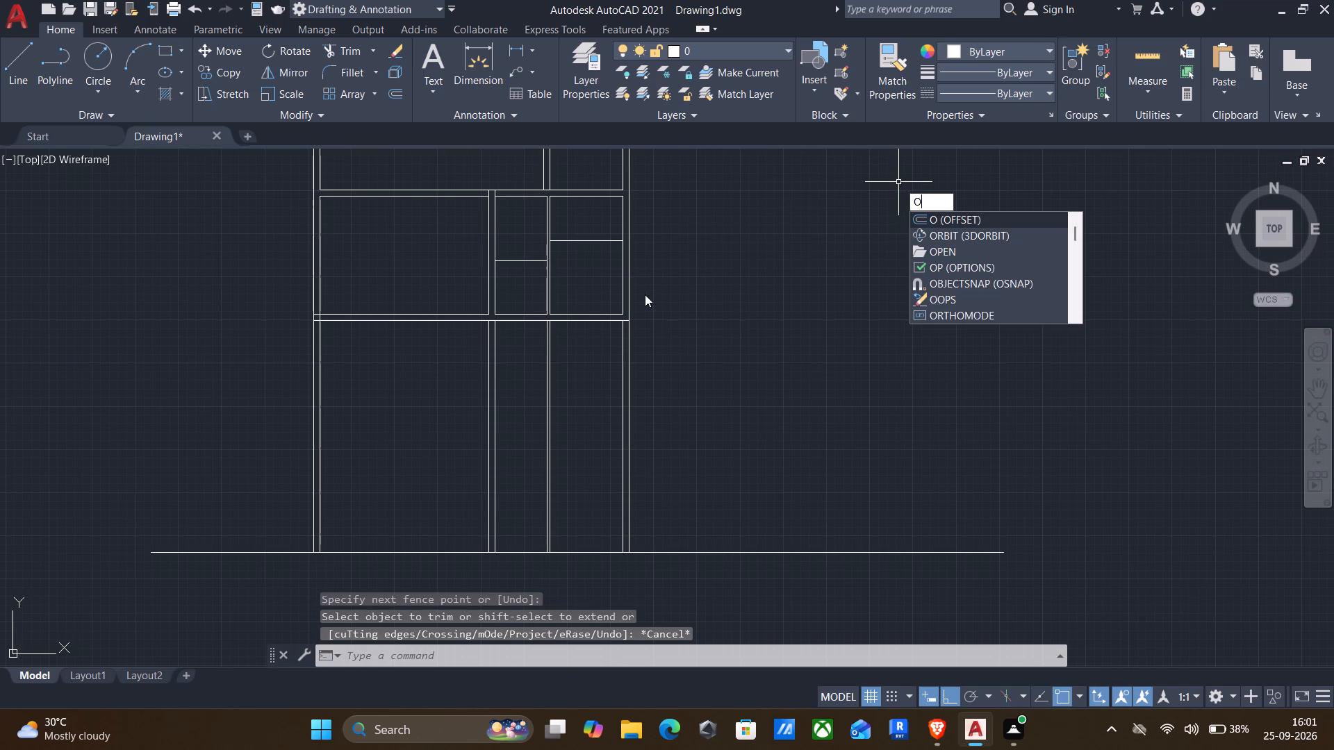
key(Return)
click(568, 322)
drag(580, 268, 580, 281)
click(574, 311)
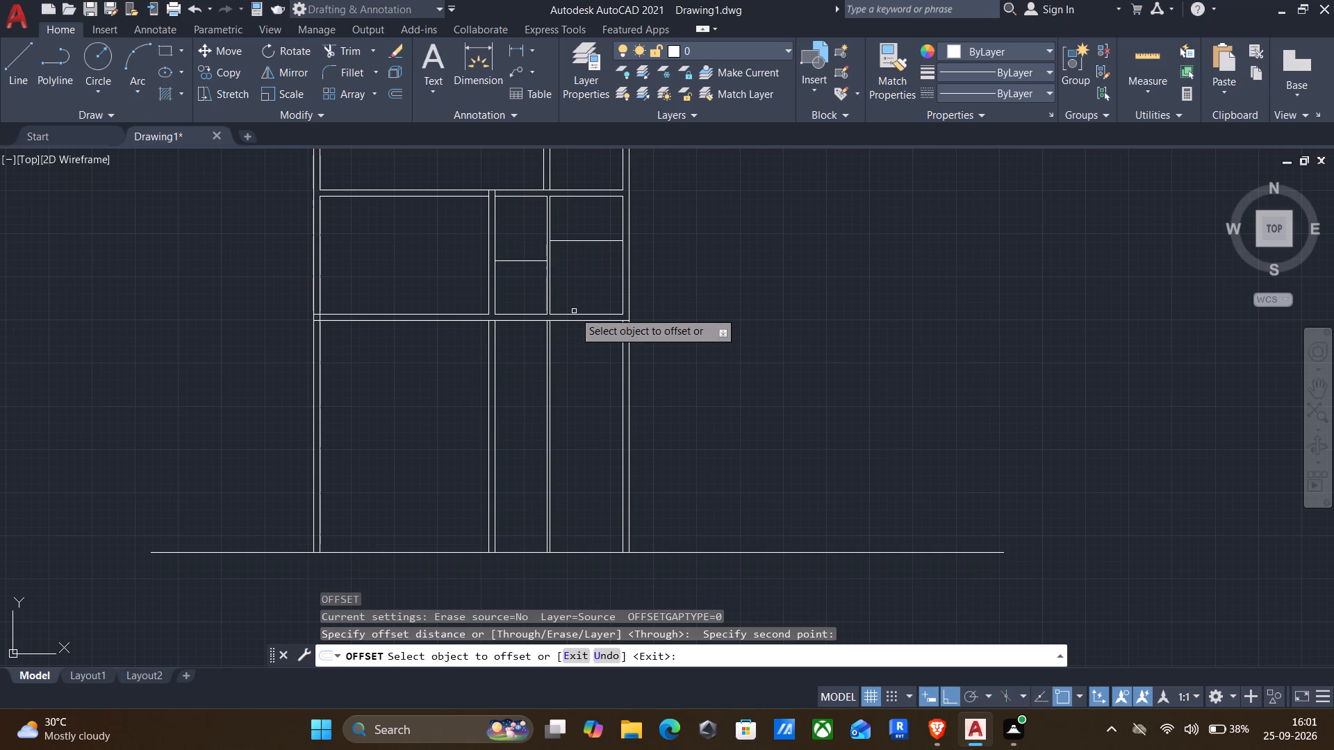
click(574, 314)
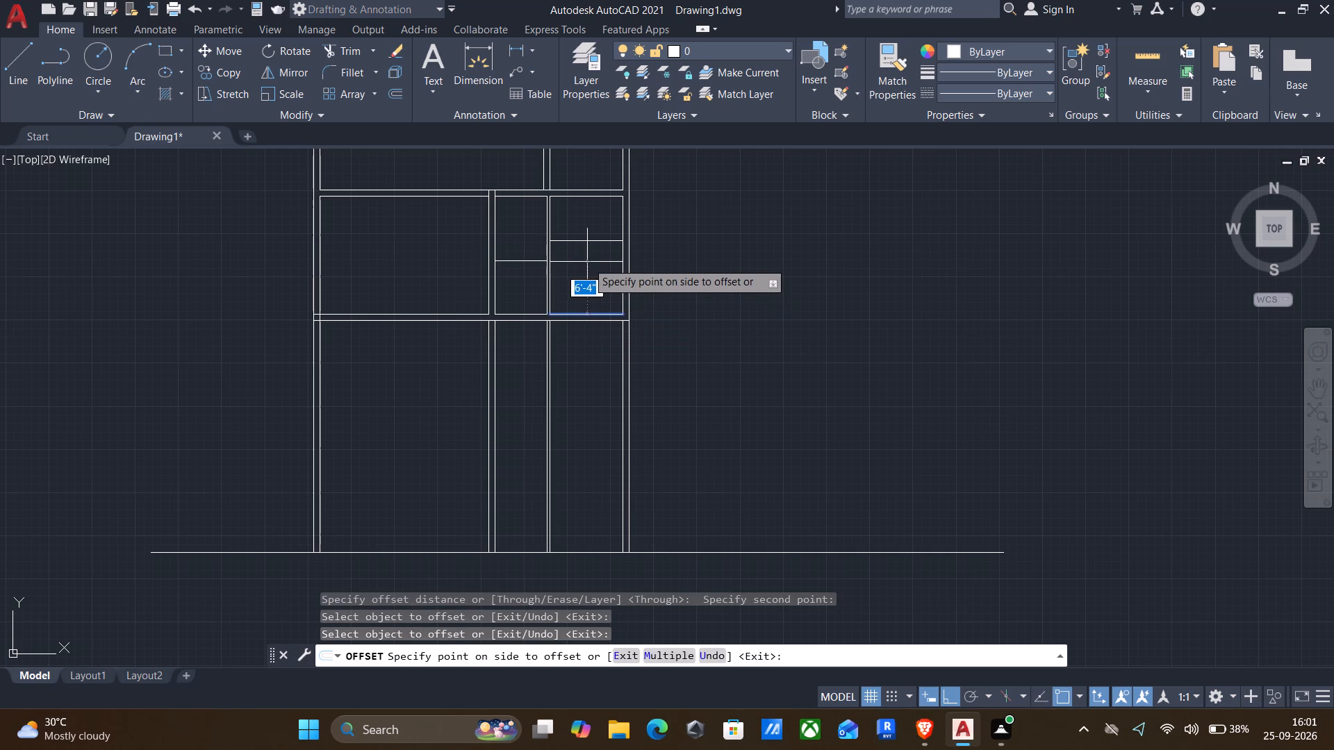
key(7)
key(apostrophe)
key(1)
key(0)
key(shift+quotedbl)
key(Return)
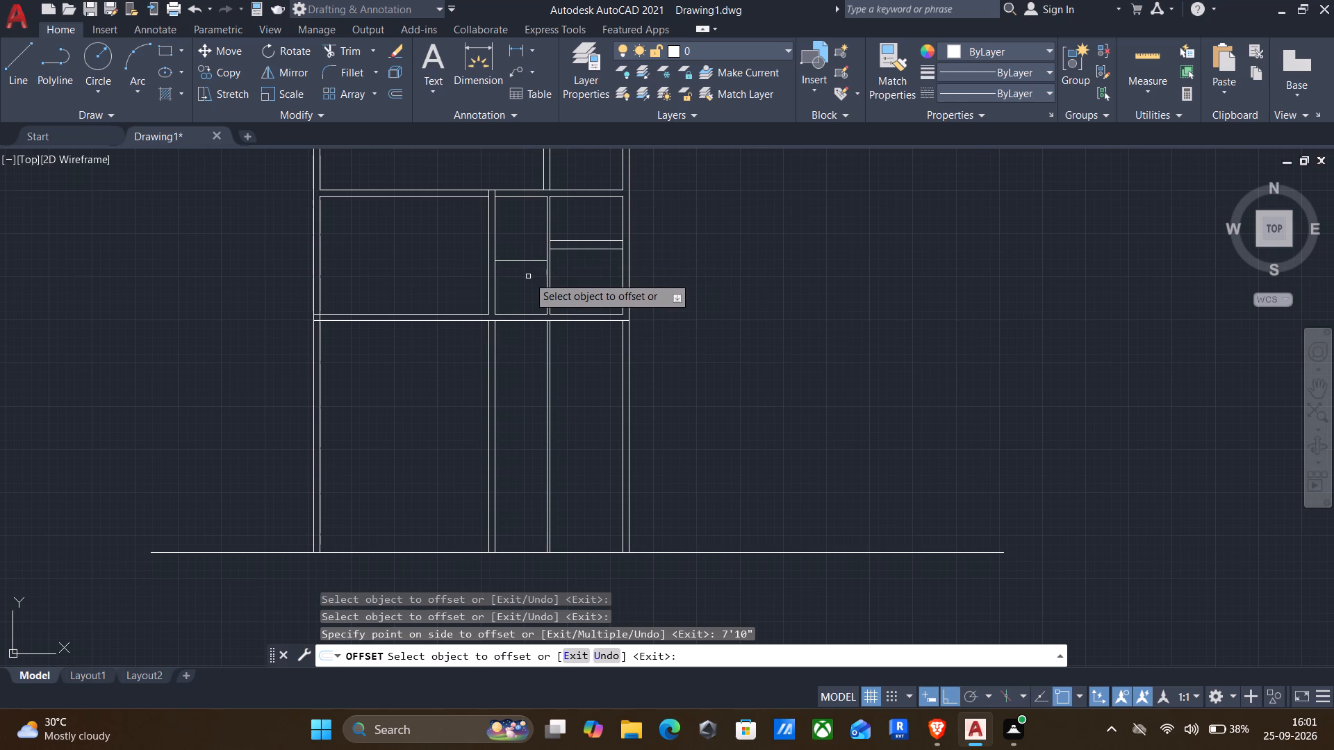
Measure the lower part of the narrow middle room.
click(1156, 61)
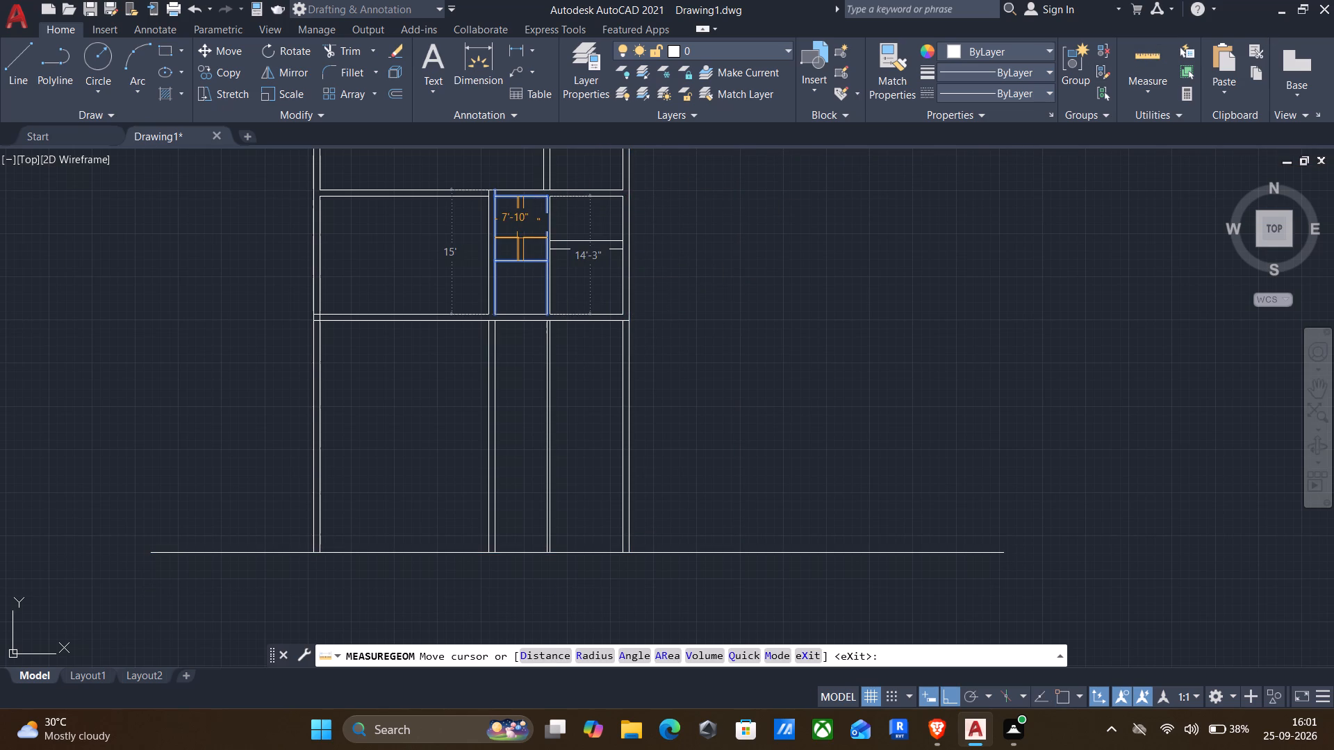
key(Escape)
Offset the bottom wall line of the narrow middle room 5'5" upward.
key(o)
key(Return)
click(520, 315)
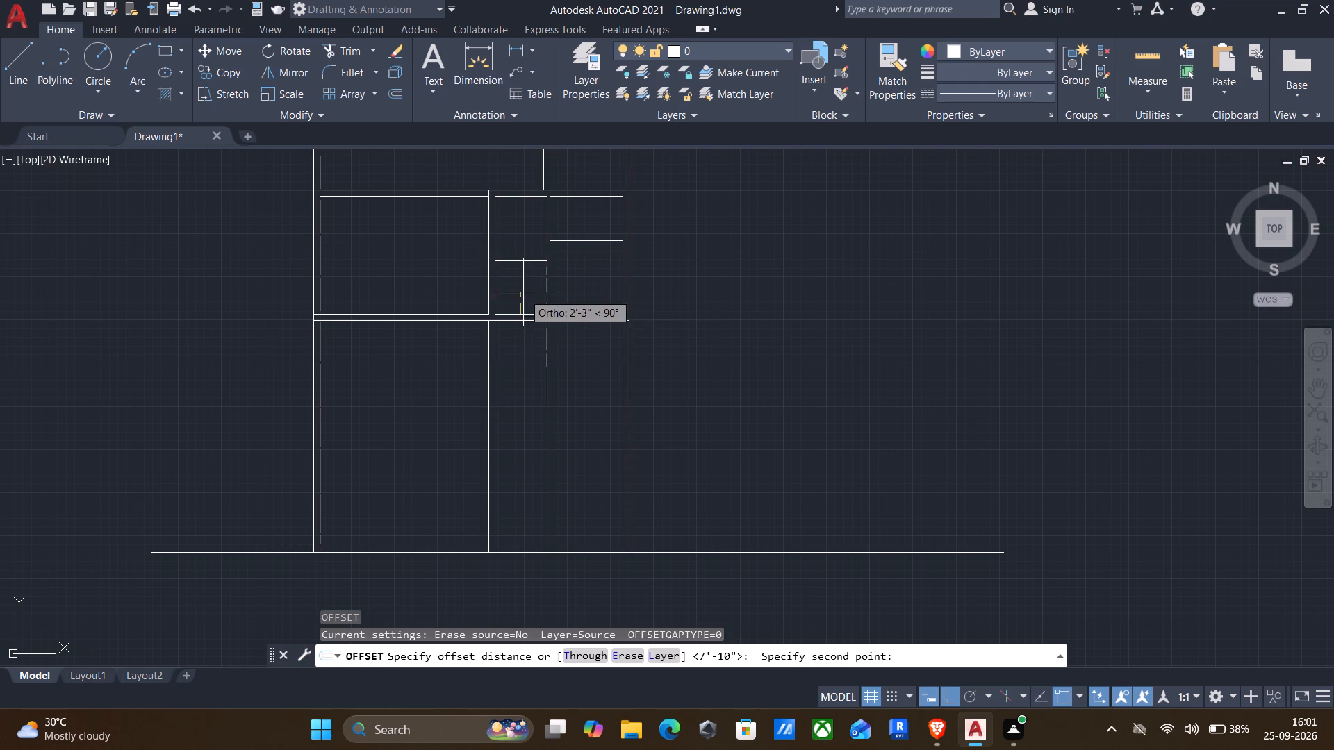
click(522, 285)
drag(523, 314, 523, 305)
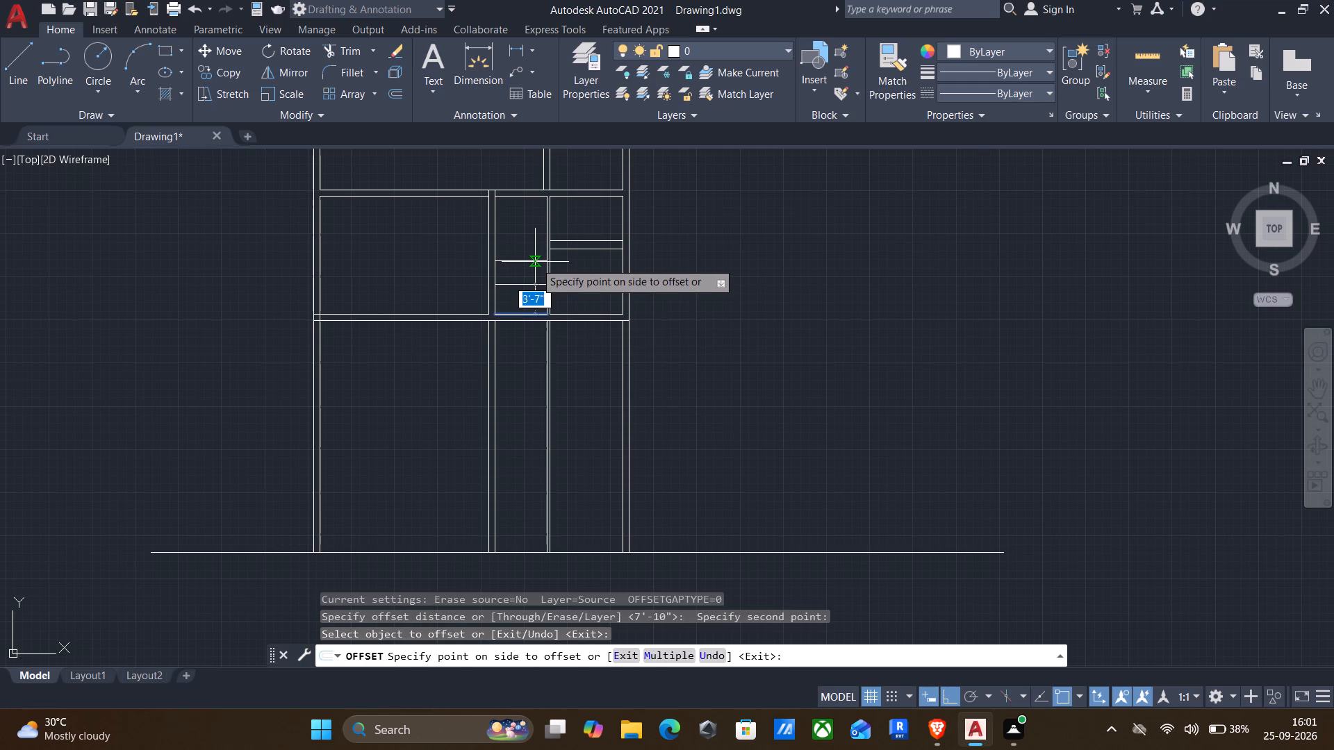
key(5)
key(apostrophe)
key(5)
key(shift+quotedbl)
key(Return)
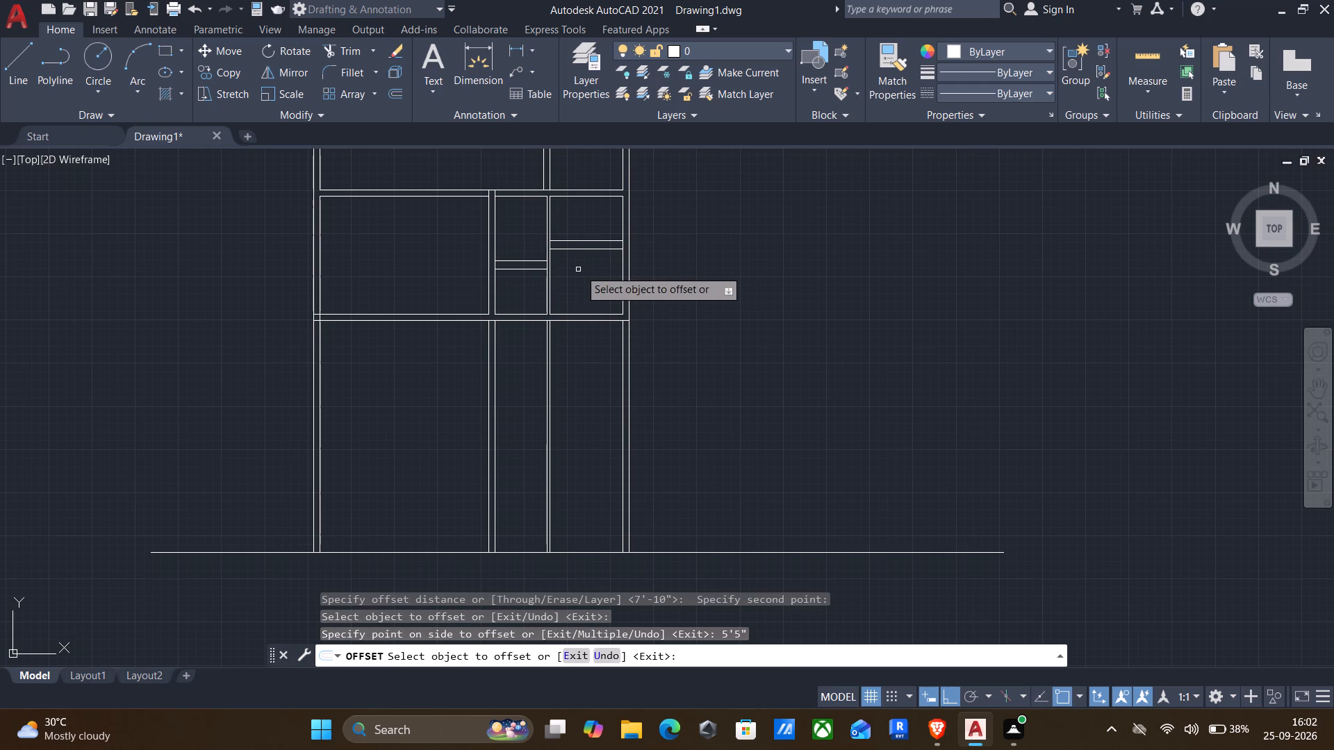
key(Return)
Check the sizes of the large top room and the small rooms beside it with quick measuring.
middle_drag(955, 78, 935, 160)
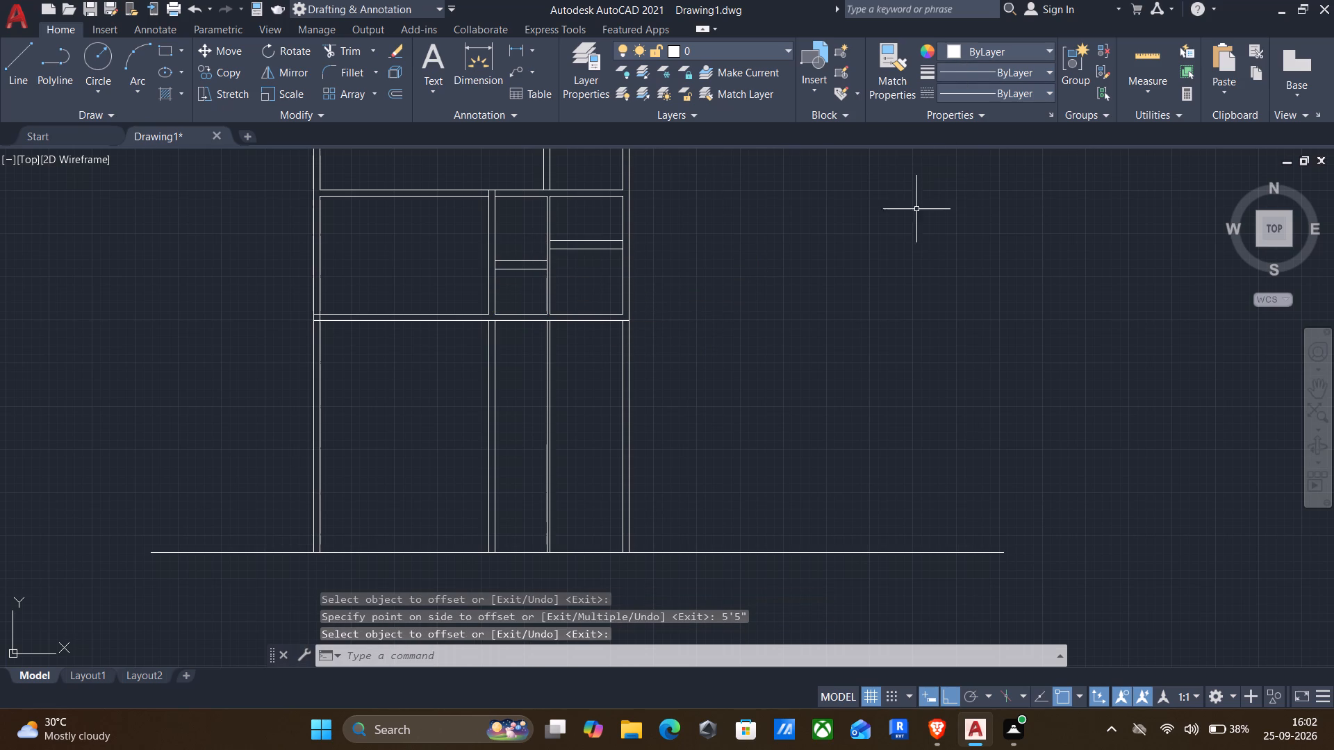
scroll(900, 235, down, 1)
middle_drag(890, 253, 891, 345)
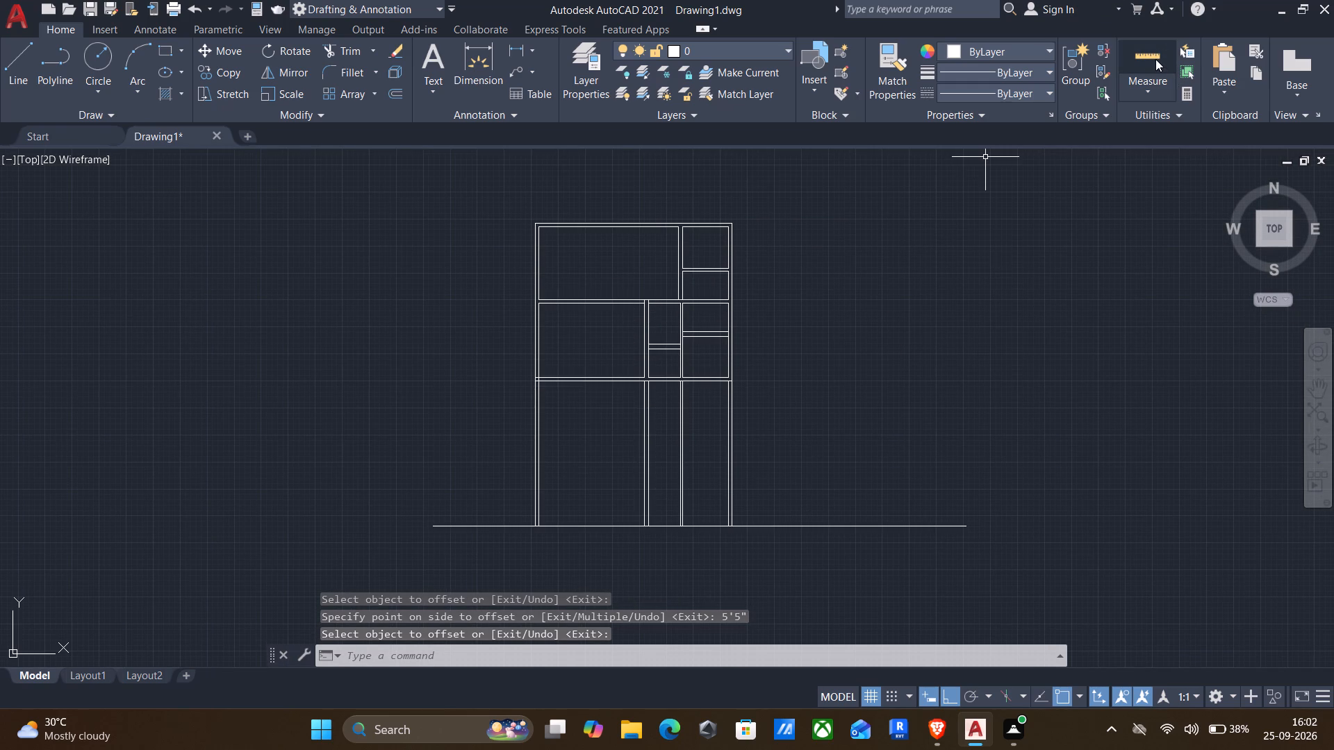
drag(1155, 59, 1143, 60)
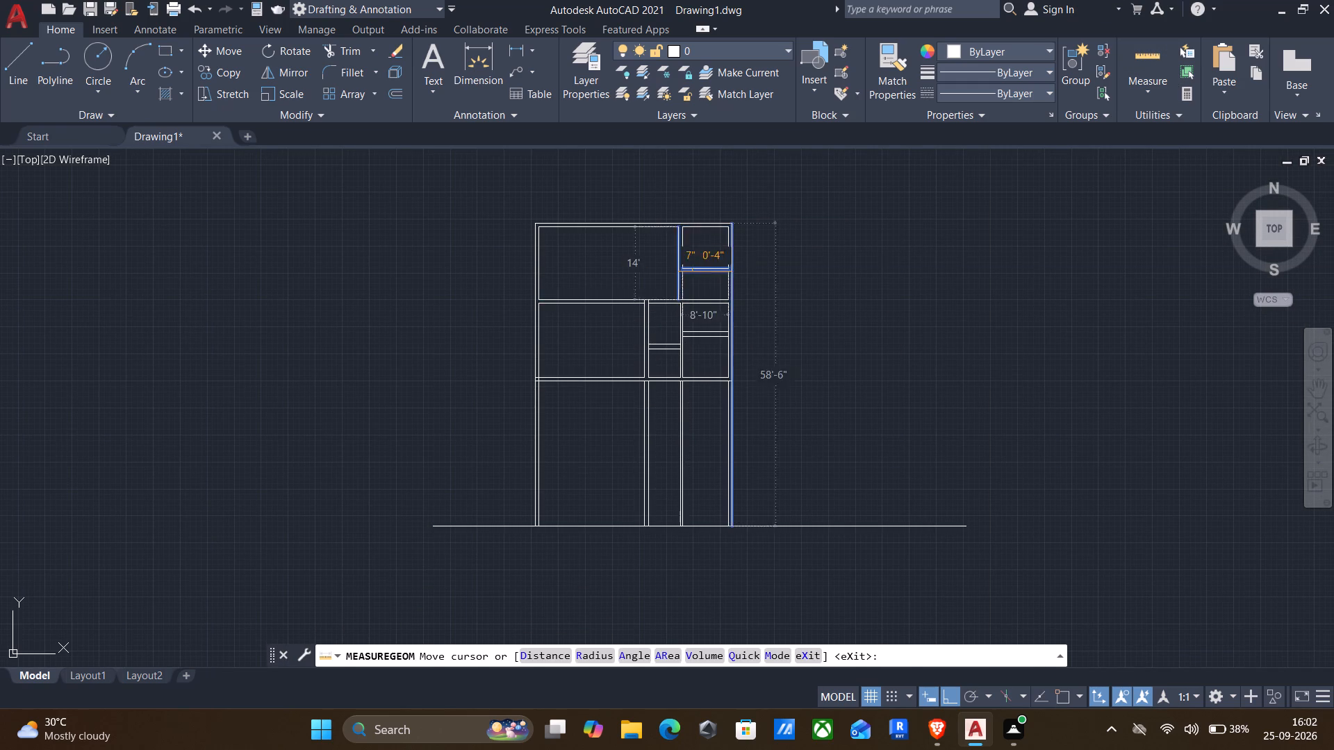
scroll(706, 265, up, 3)
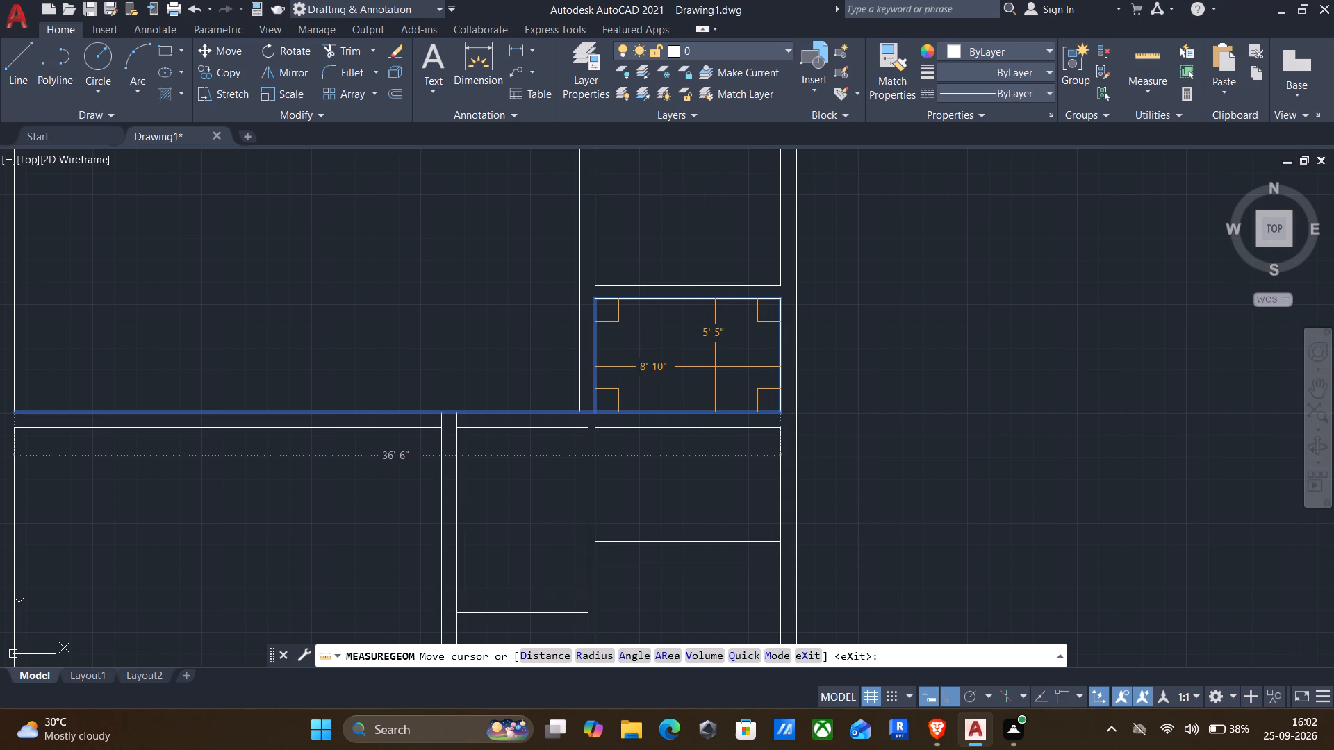
middle_drag(706, 419, 708, 310)
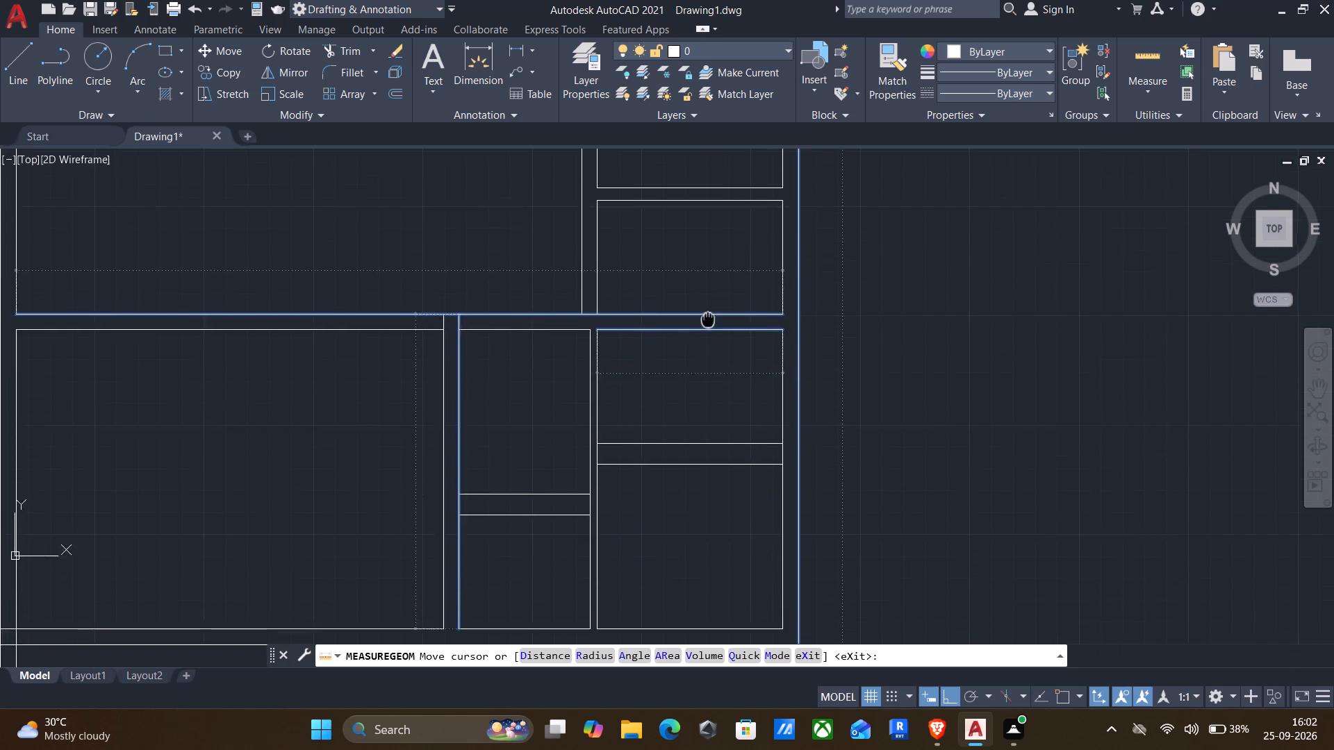
middle_drag(708, 310, 711, 277)
scroll(707, 298, down, 1)
middle_drag(705, 303, 706, 462)
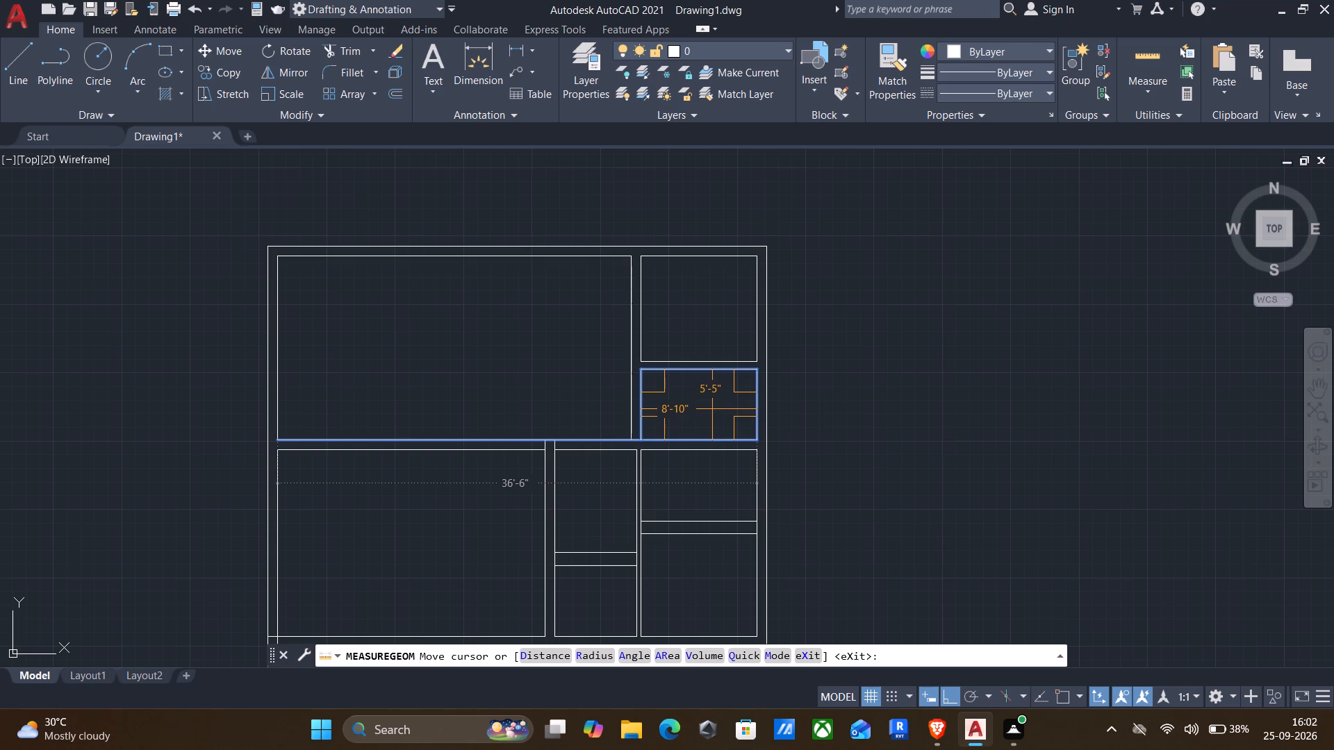
scroll(707, 408, up, 1)
middle_drag(707, 408, 733, 357)
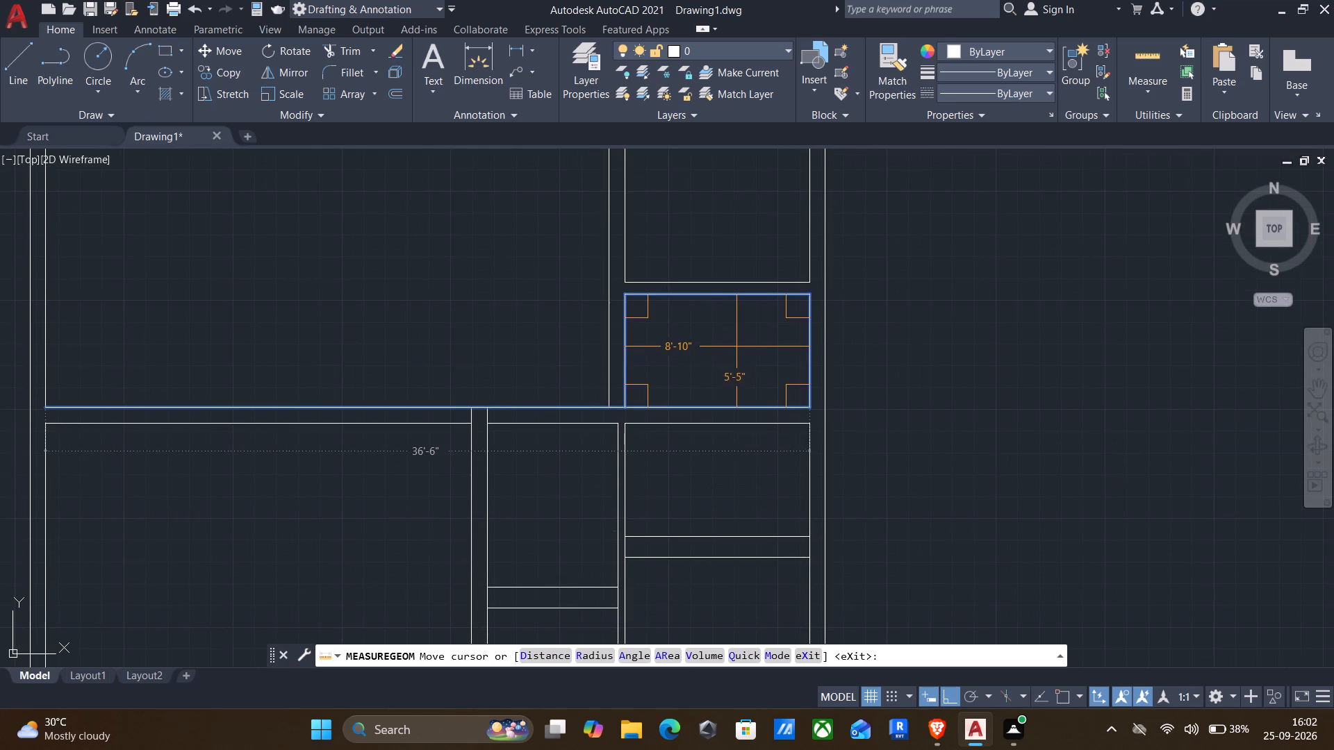
middle_drag(582, 317, 648, 342)
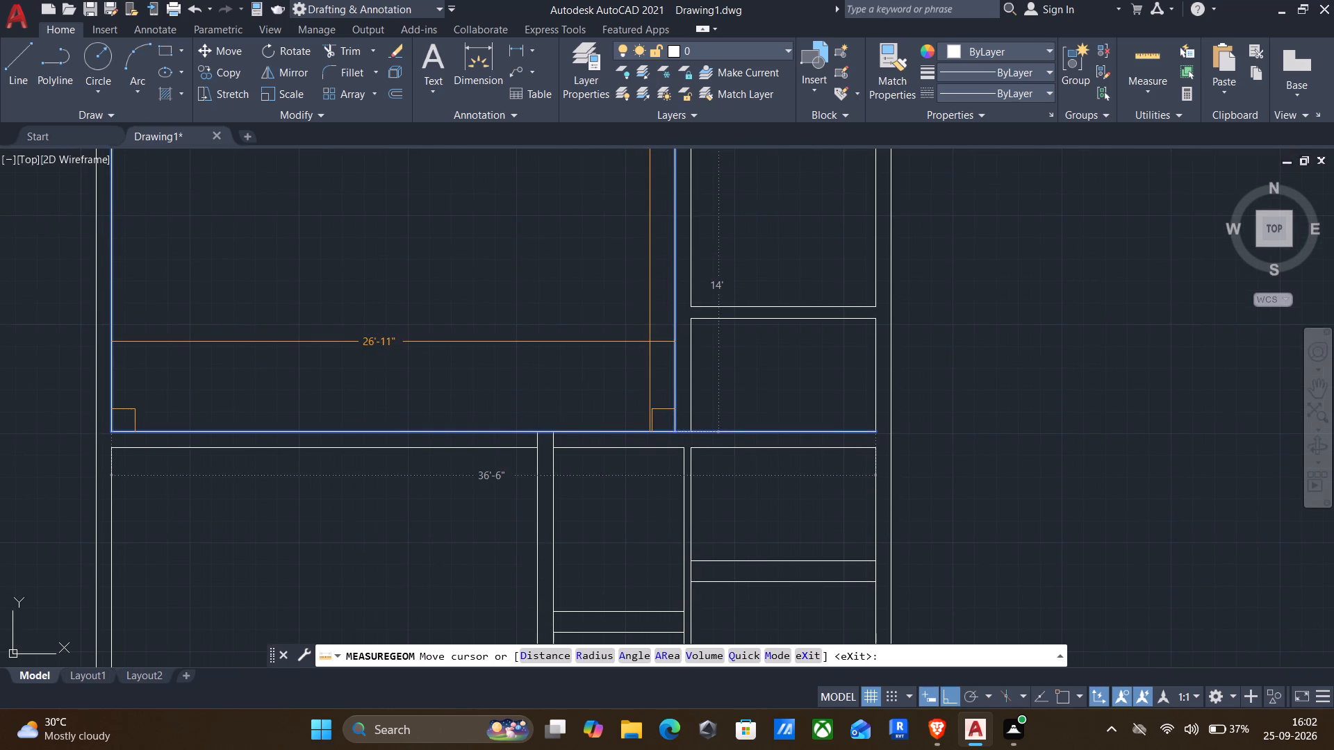
click(650, 328)
key(Escape)
Trim the crossing lines where the interior vertical walls meet the horizontal wall below the large top room.
text(tr)
key(Return)
scroll(677, 292, up, 3)
scroll(661, 347, down, 5)
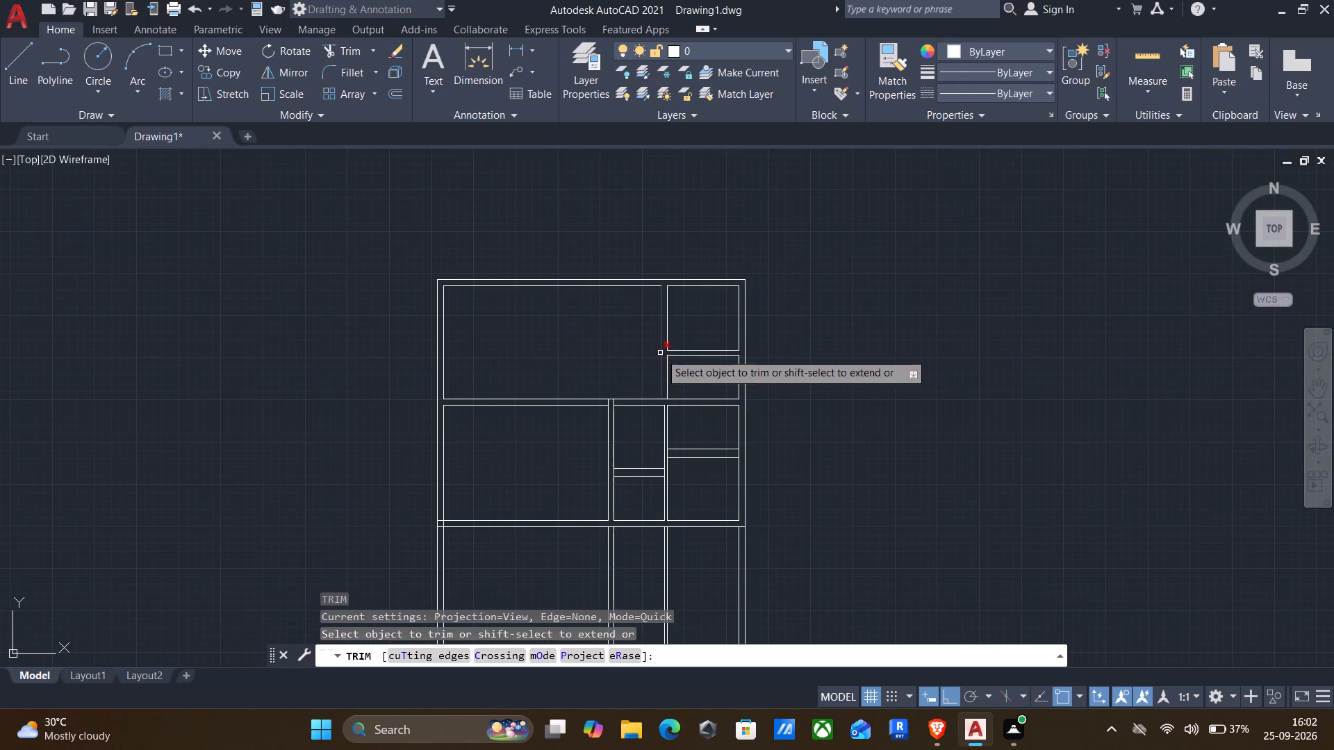
scroll(648, 416, up, 5)
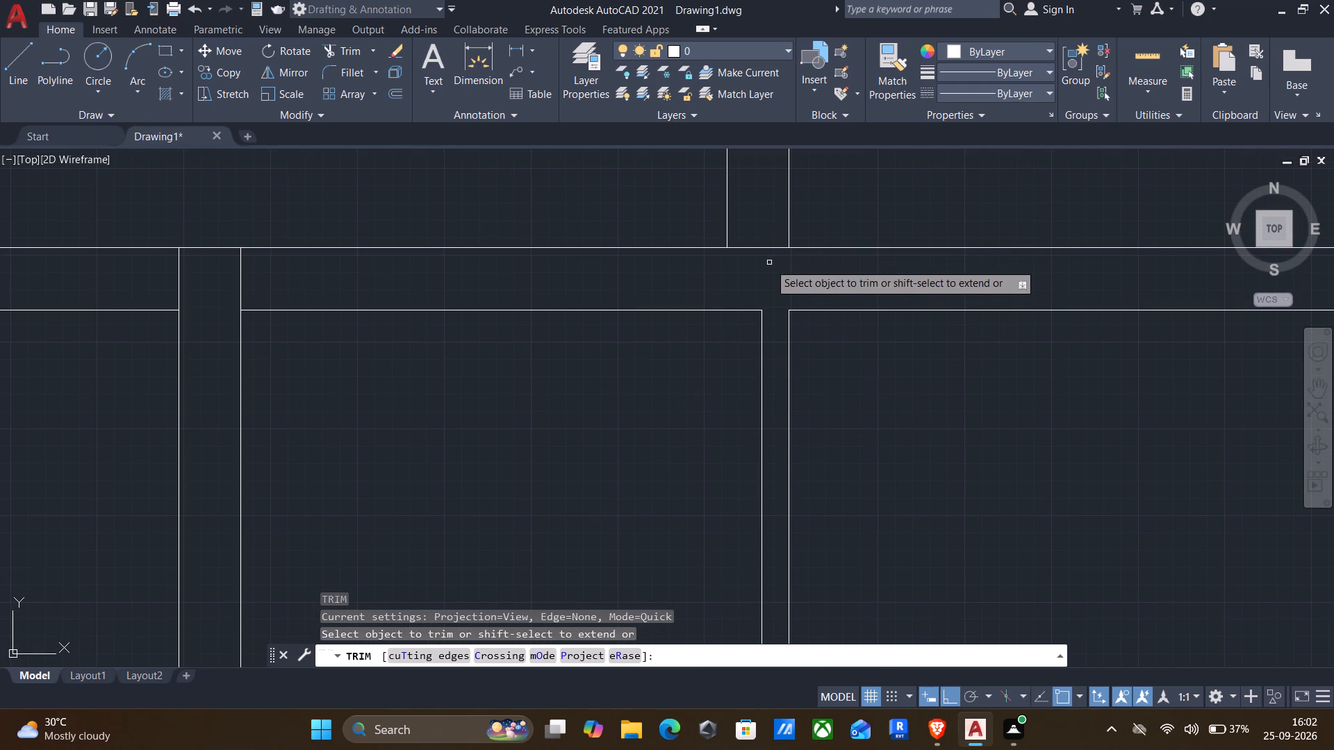
drag(767, 266, 760, 228)
drag(139, 292, 191, 287)
scroll(139, 291, up, 1)
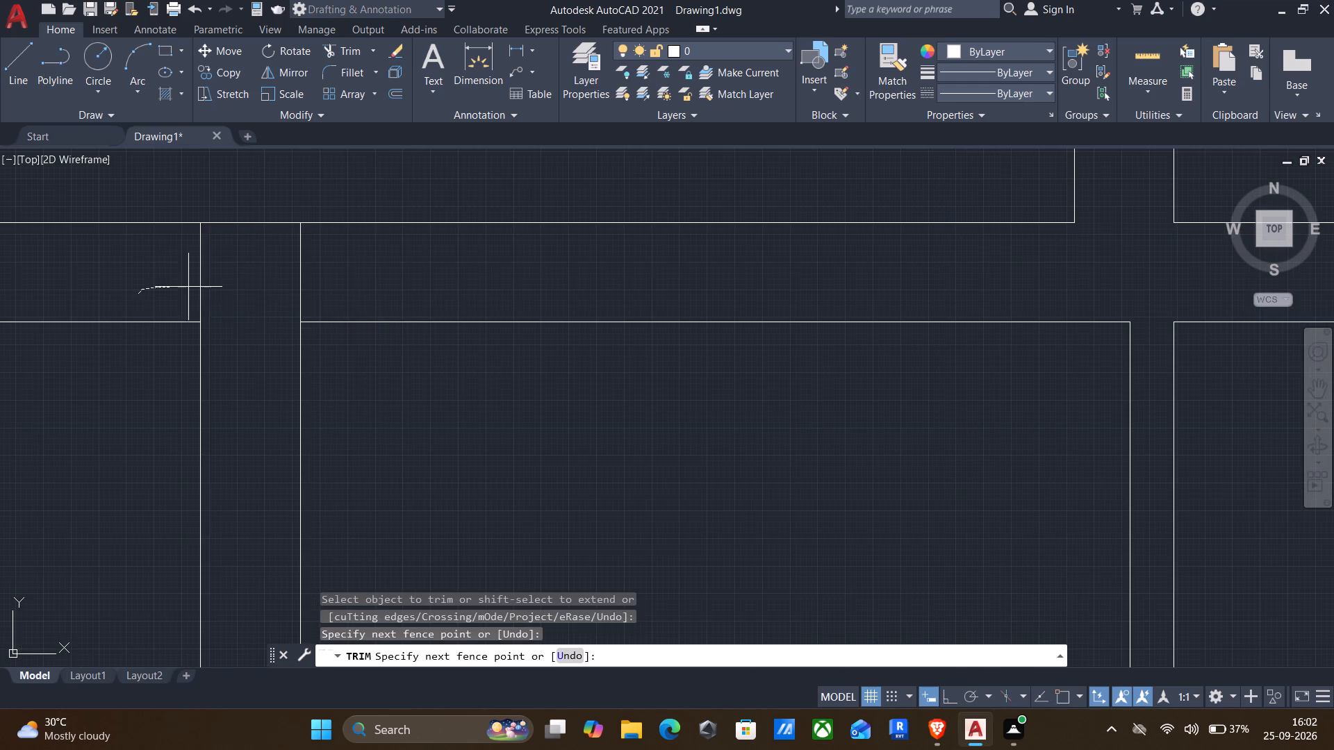
drag(191, 287, 366, 288)
Trim the side wall lines between the two partition lines of the narrow middle room, opening both partition ends.
scroll(366, 288, down, 5)
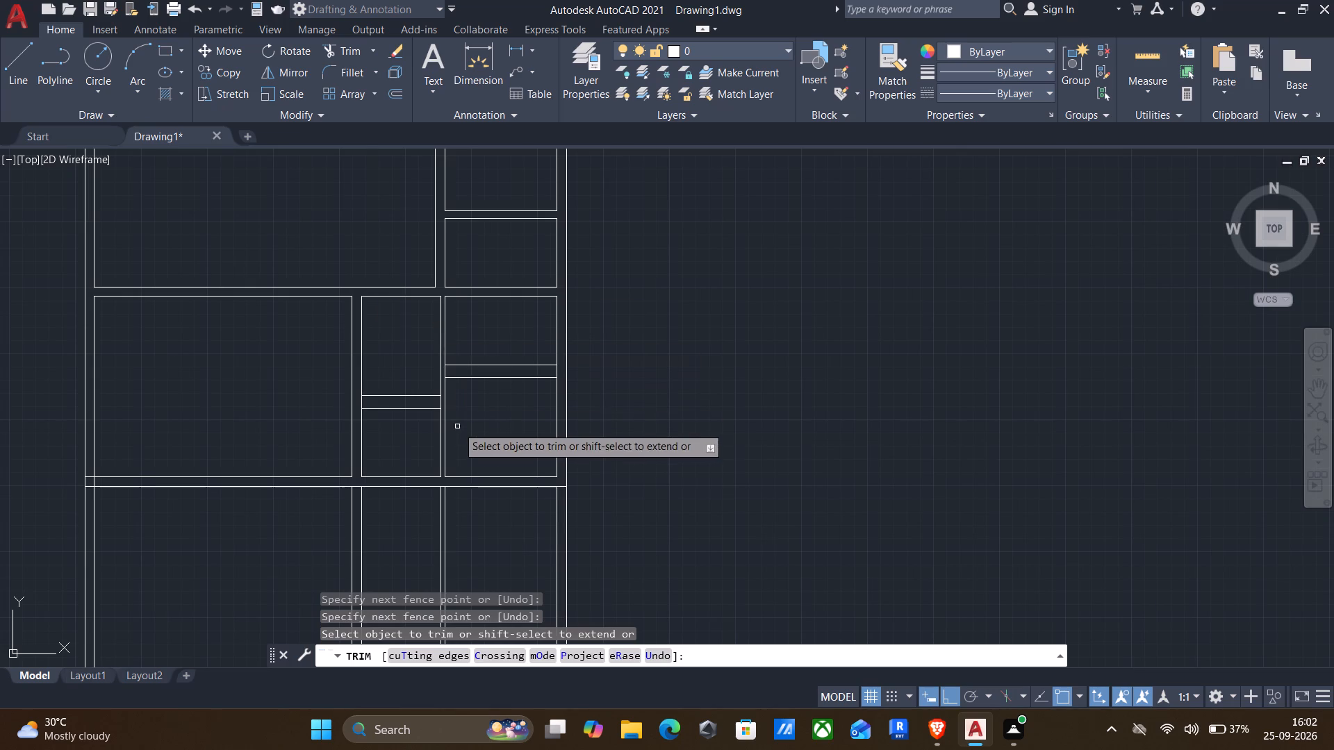
scroll(375, 389, up, 3)
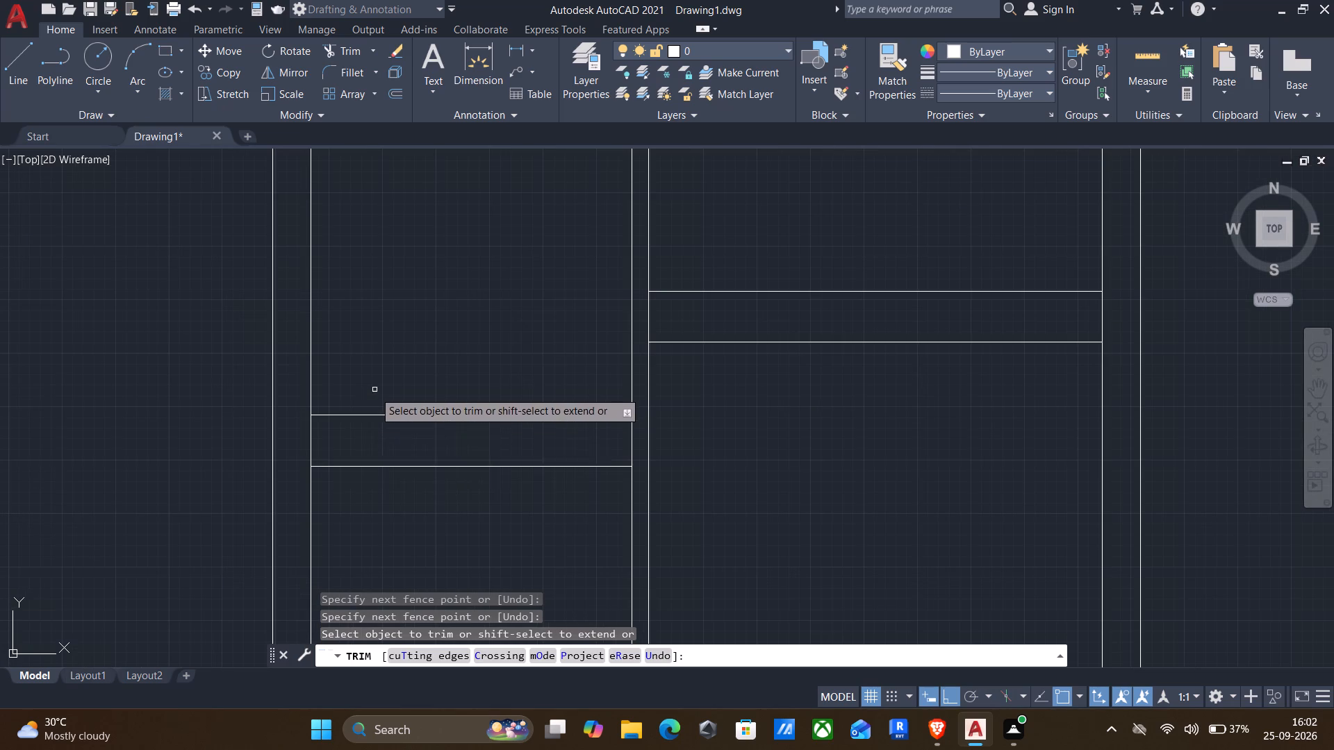
click(307, 446)
click(345, 434)
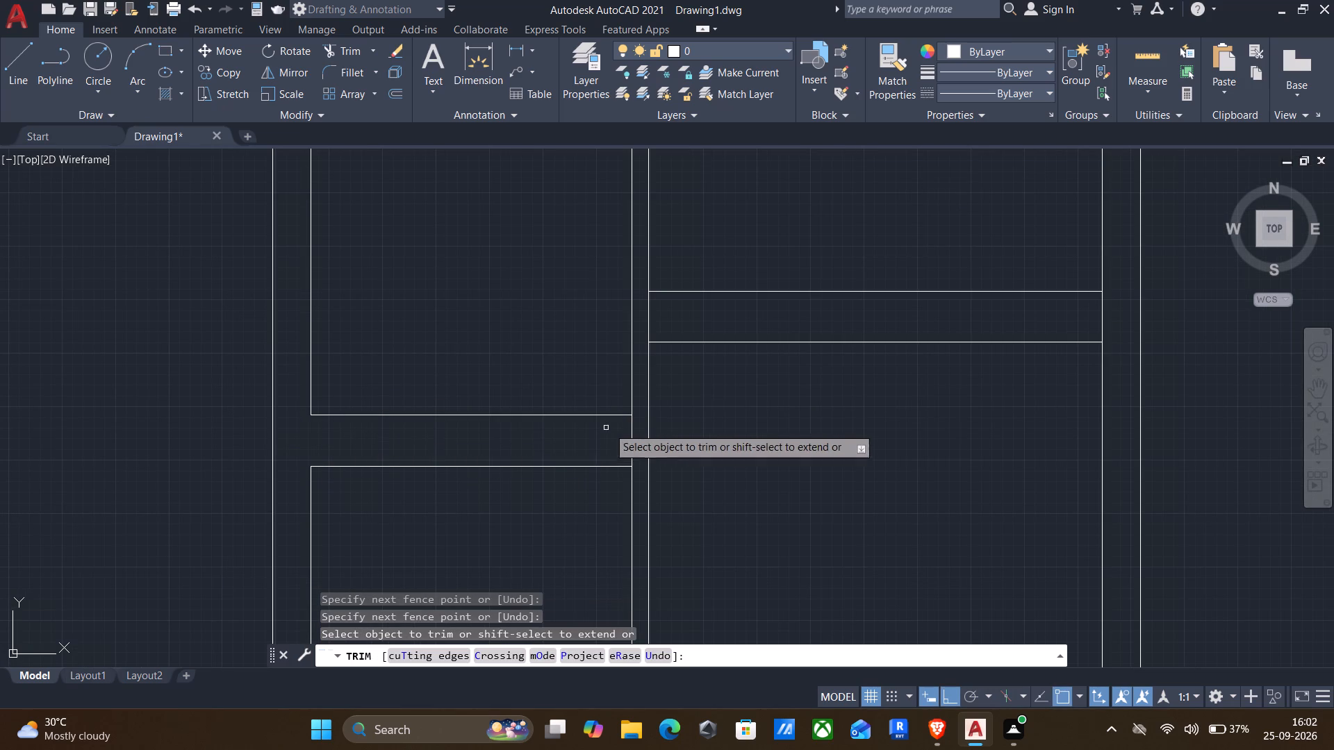
scroll(630, 419, up, 3)
drag(632, 418, 527, 456)
Trim the side wall lines between the two partition lines of the right room, opening both partition ends.
scroll(541, 426, down, 2)
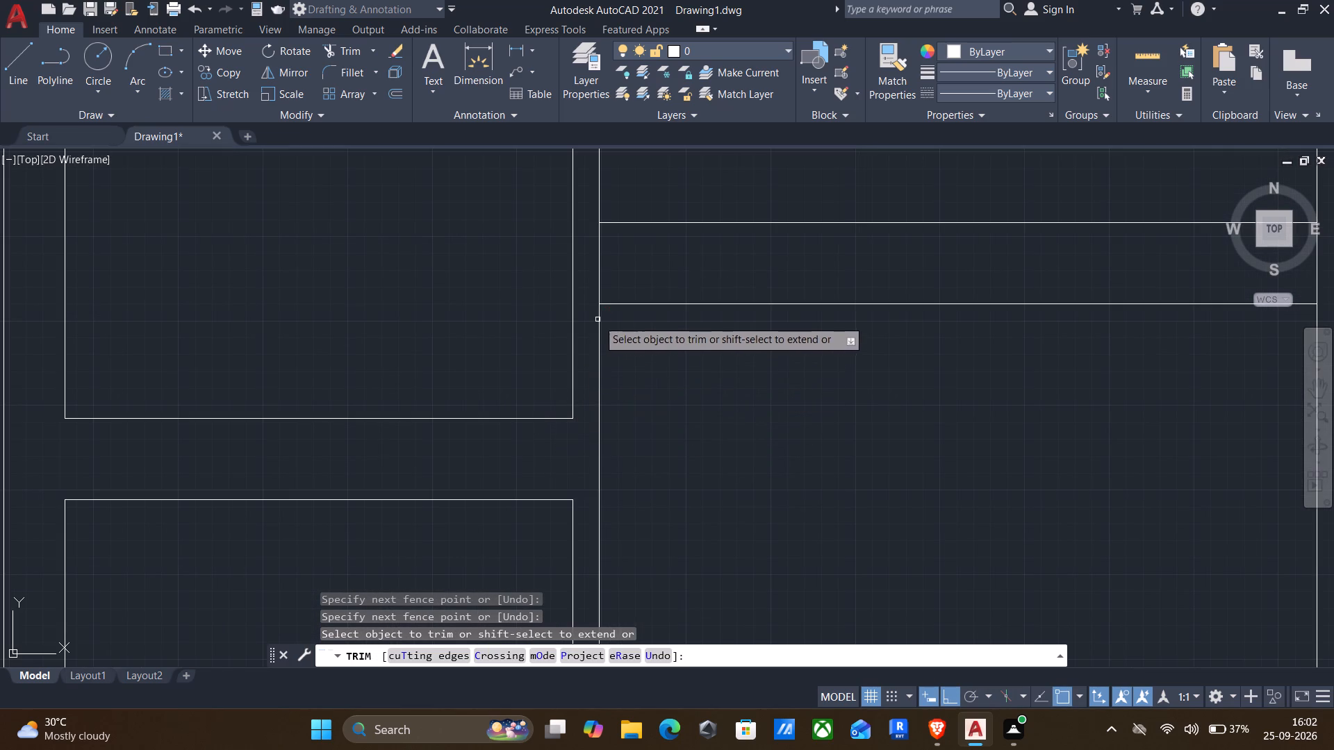
click(597, 267)
scroll(598, 265, down, 4)
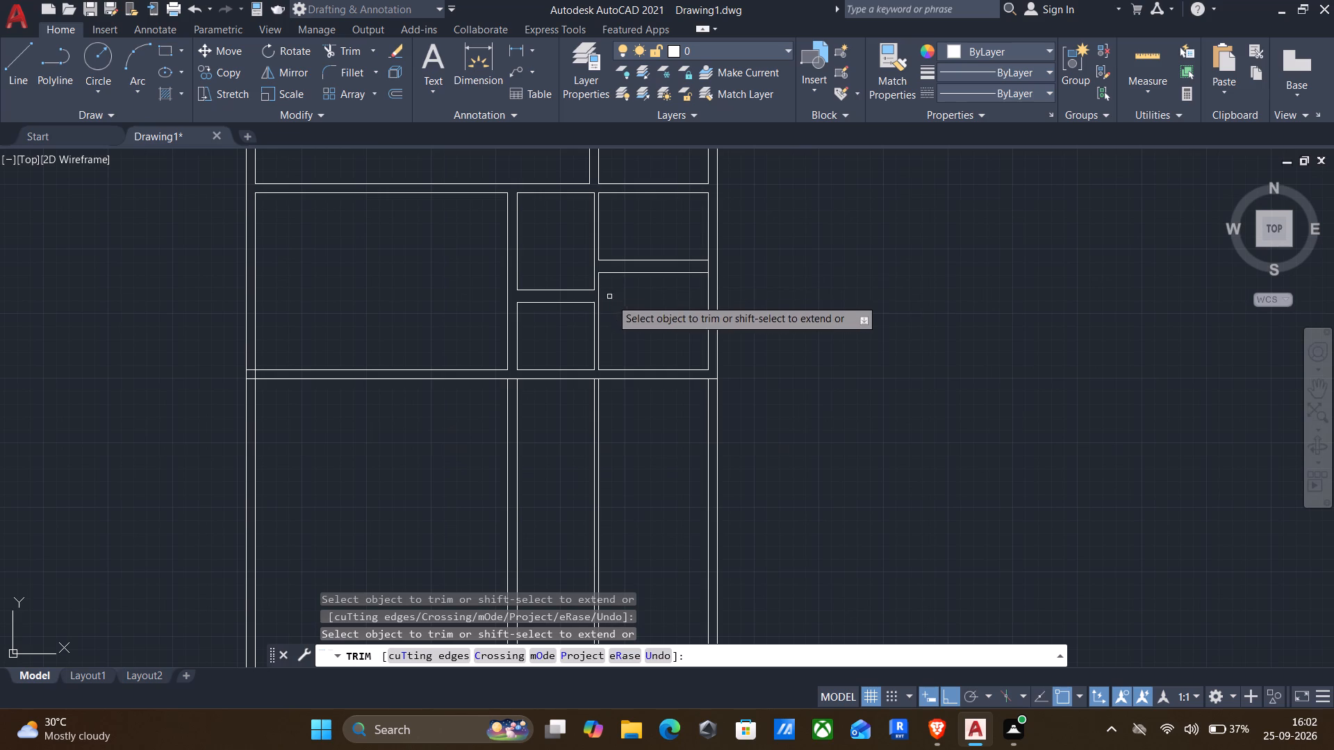
scroll(707, 261, up, 5)
drag(711, 290, 580, 300)
scroll(576, 304, down, 5)
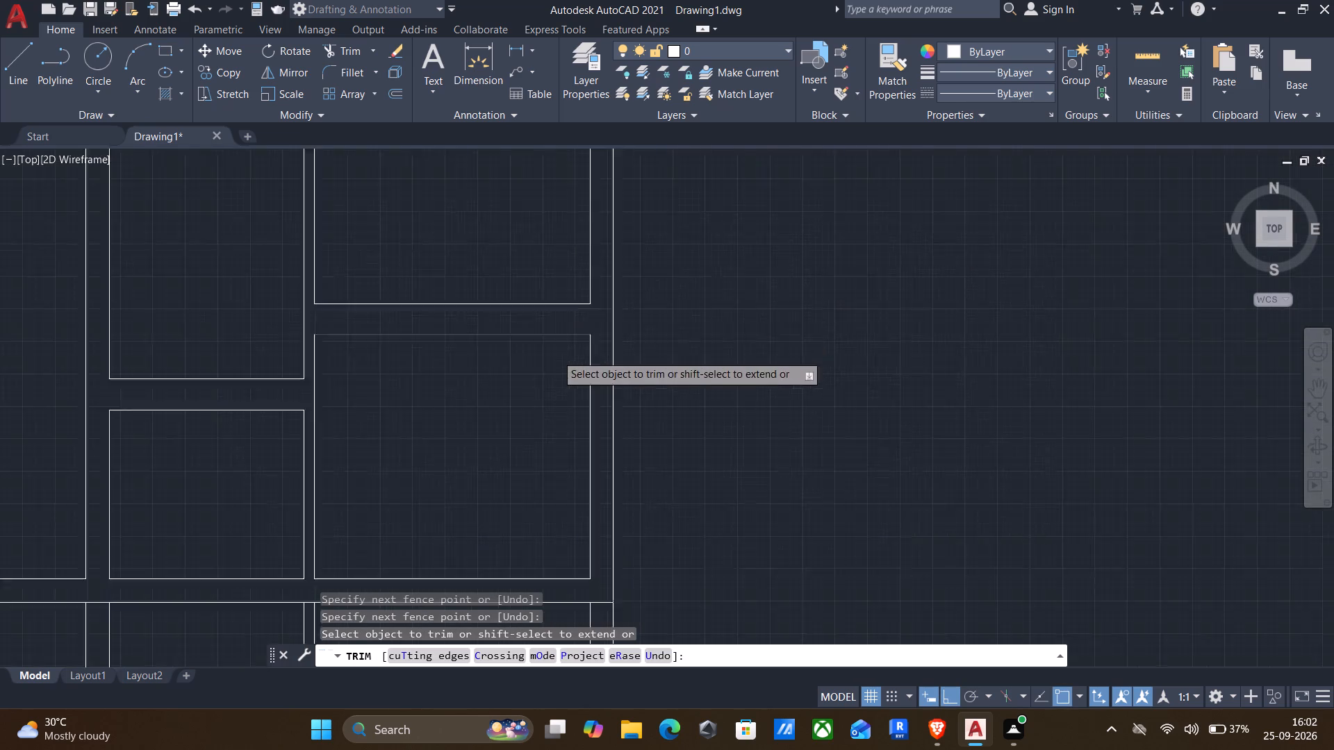
Inspect the trimmed wall junctions around the upper rooms and the undivided lower part of the plan.
middle_drag(493, 233, 530, 348)
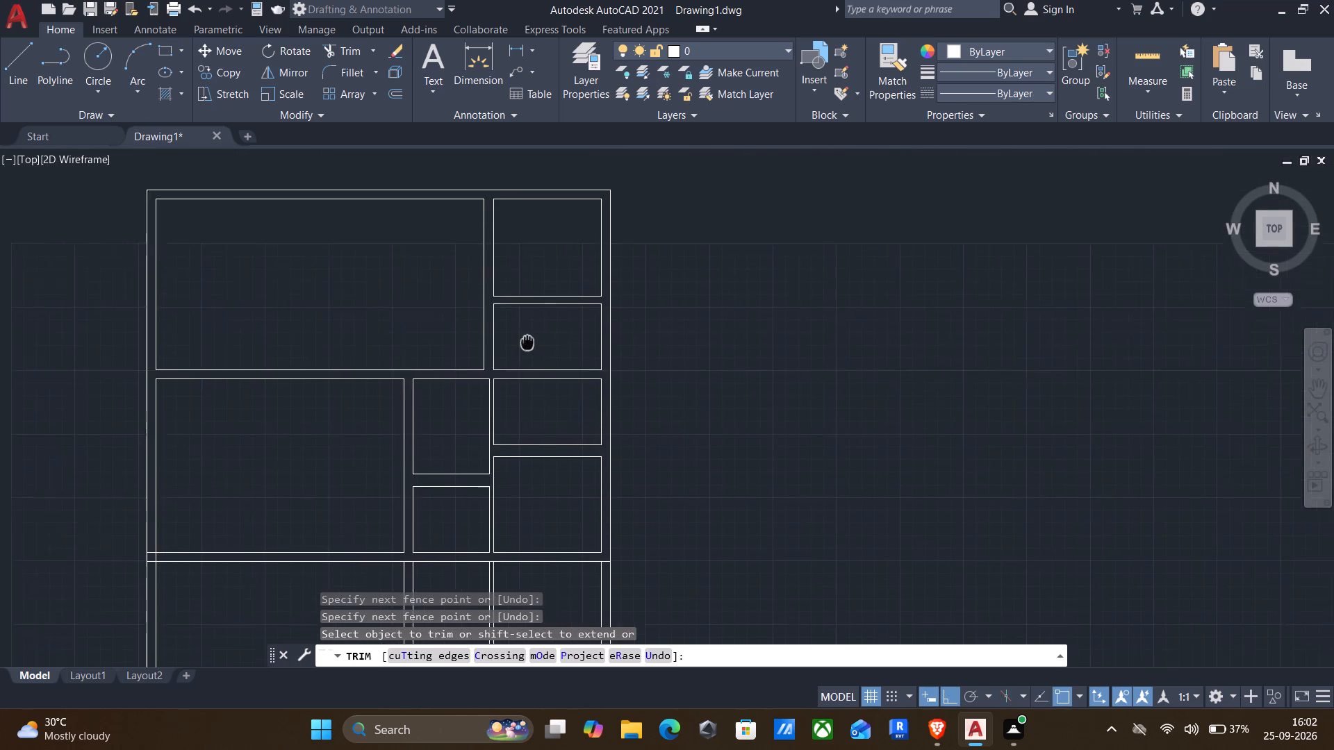
middle_drag(530, 348, 603, 283)
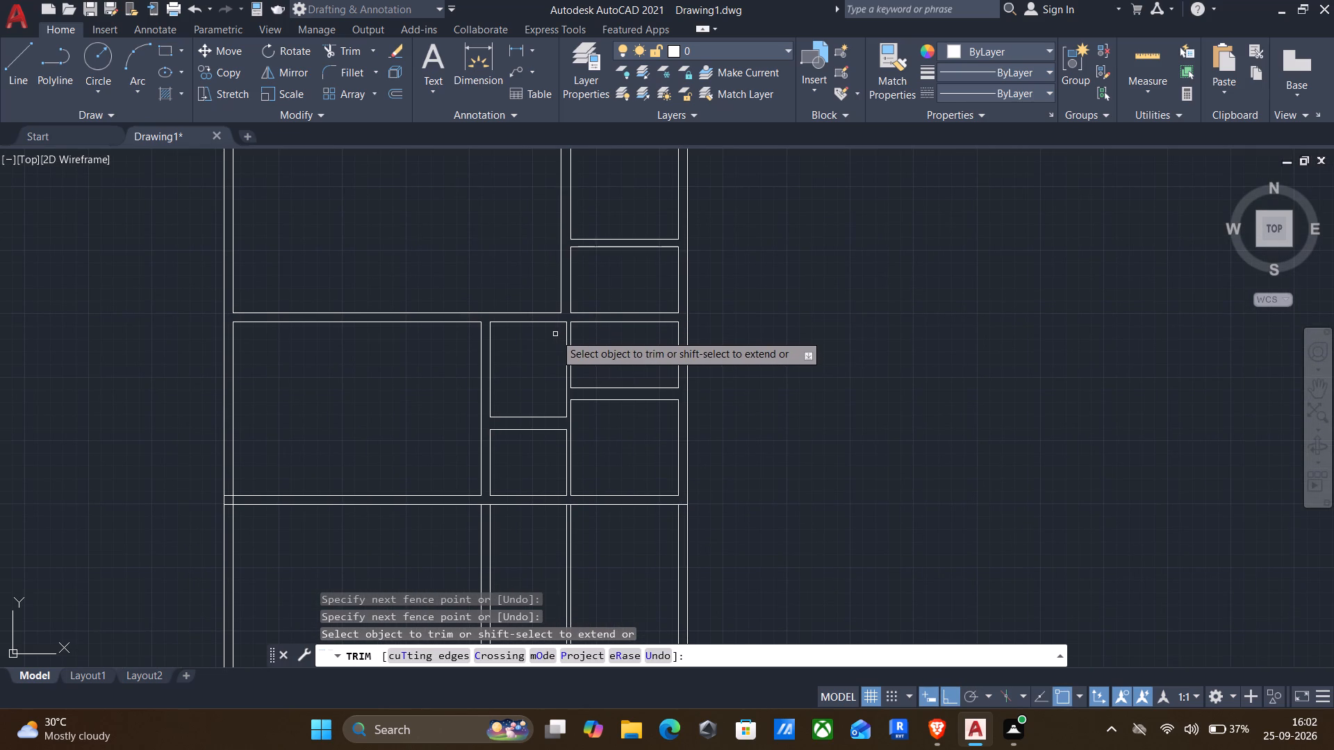
middle_drag(552, 312, 550, 447)
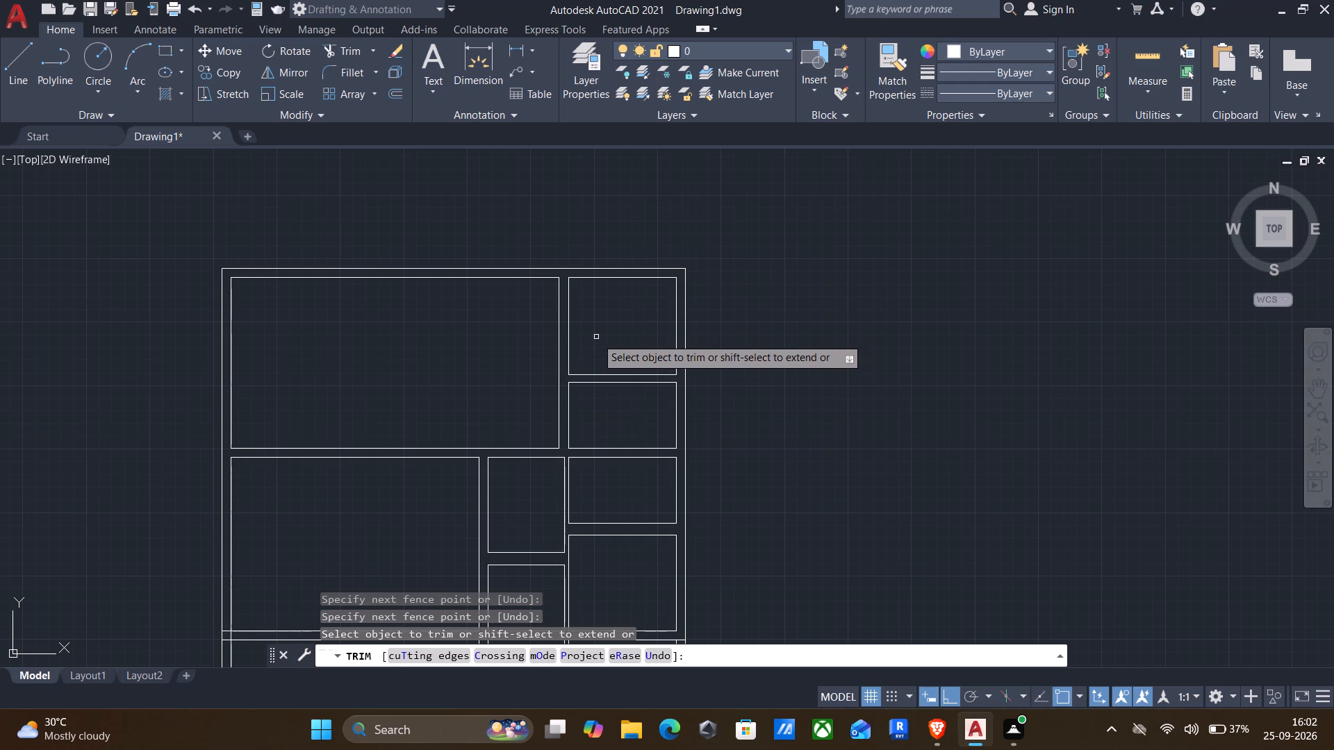
scroll(509, 438, up, 1)
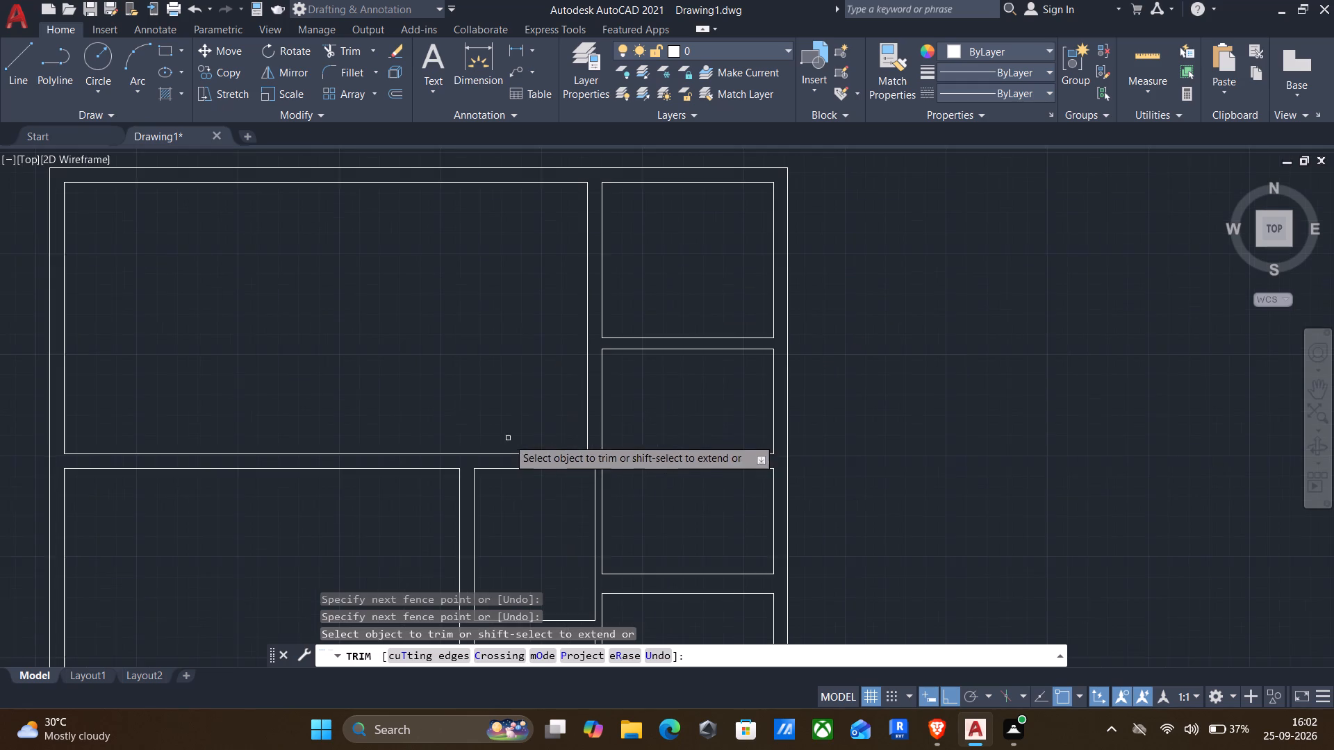
middle_drag(509, 435, 533, 334)
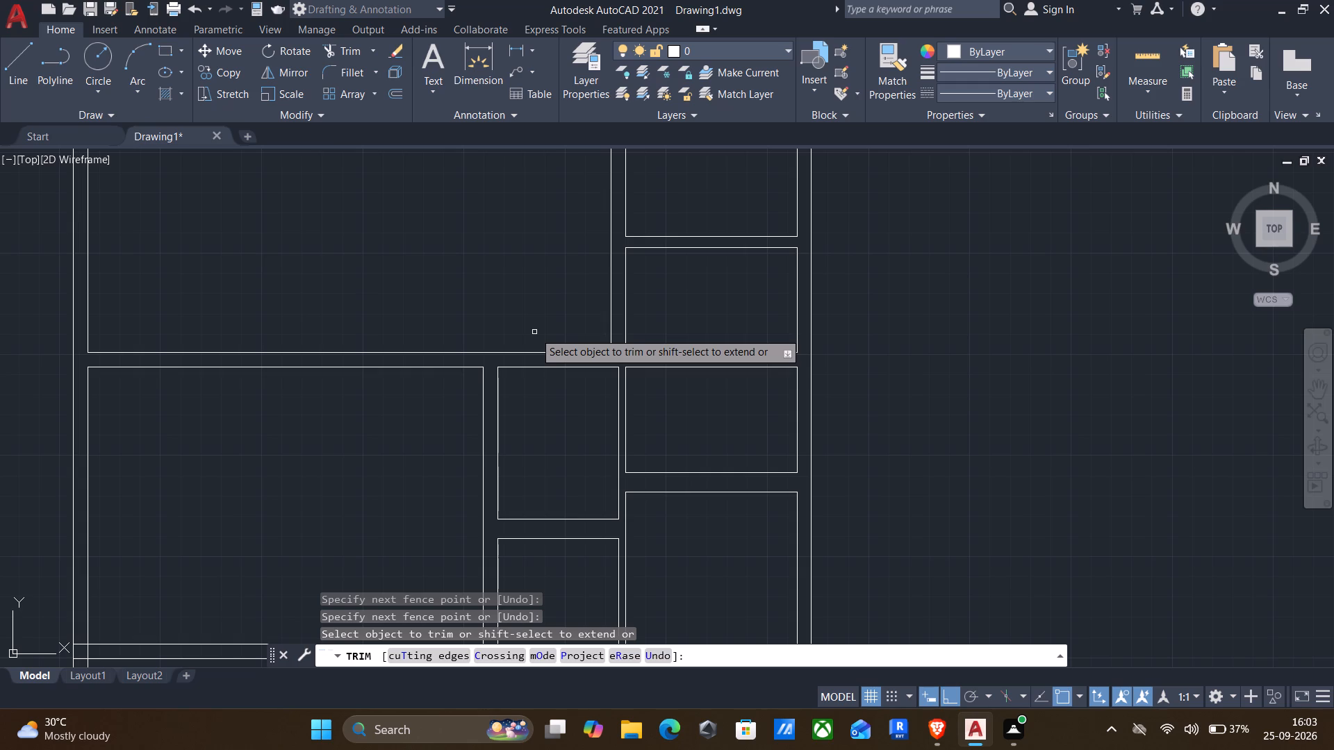
scroll(363, 247, down, 1)
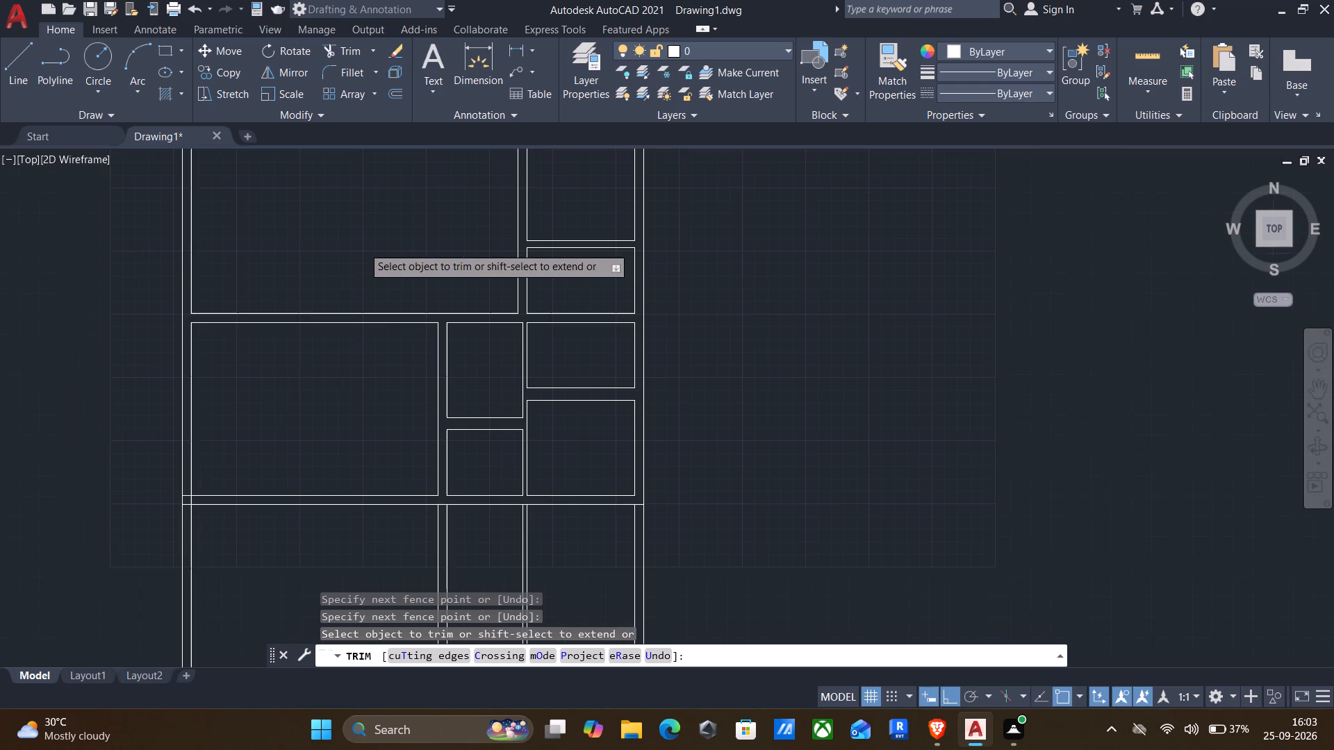
scroll(362, 249, down, 1)
middle_drag(361, 248, 625, 301)
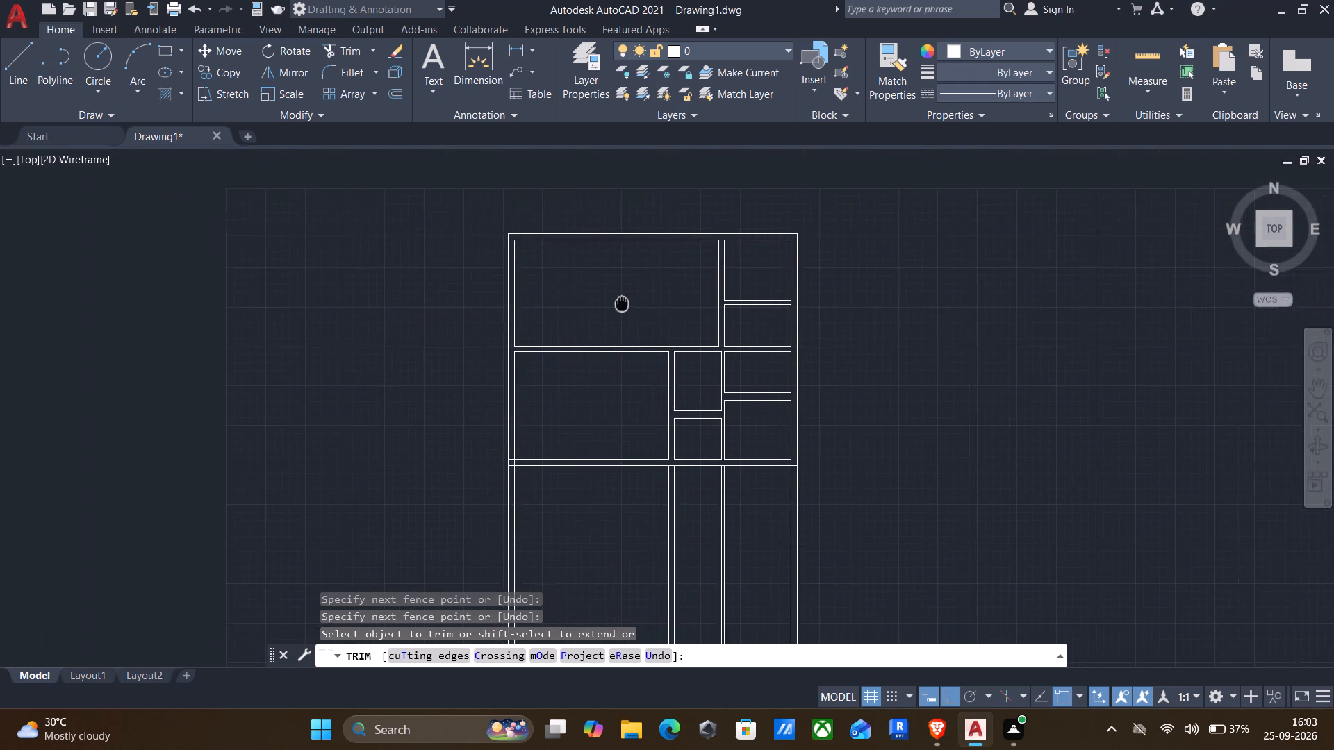
middle_drag(625, 301, 653, 275)
middle_drag(693, 377, 666, 316)
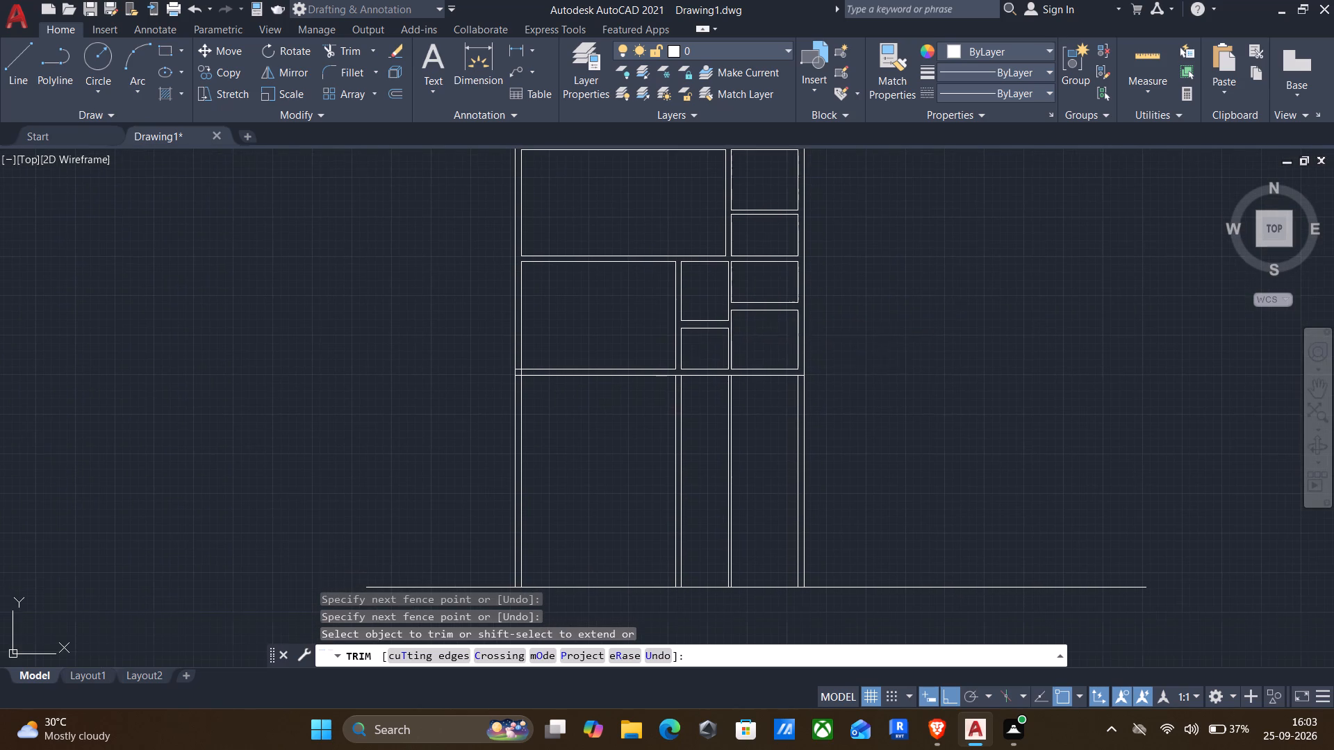
middle_drag(670, 331, 665, 323)
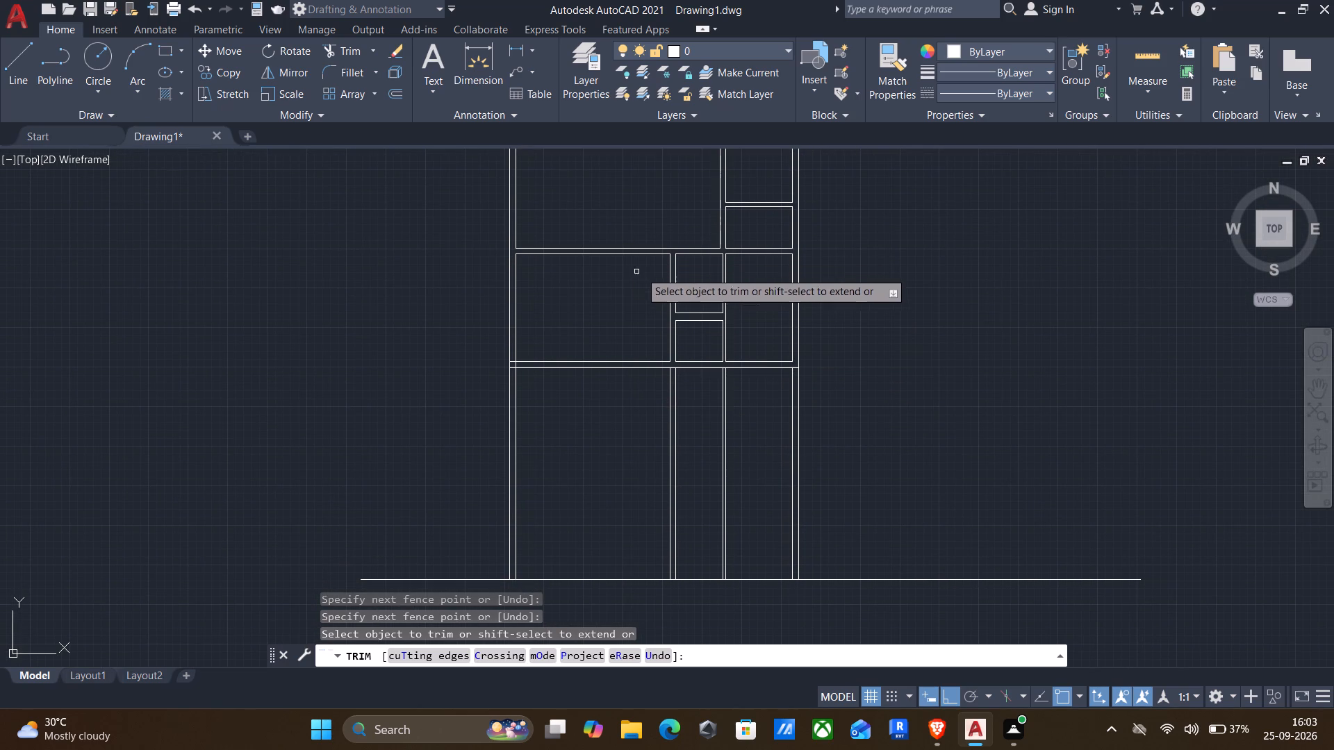
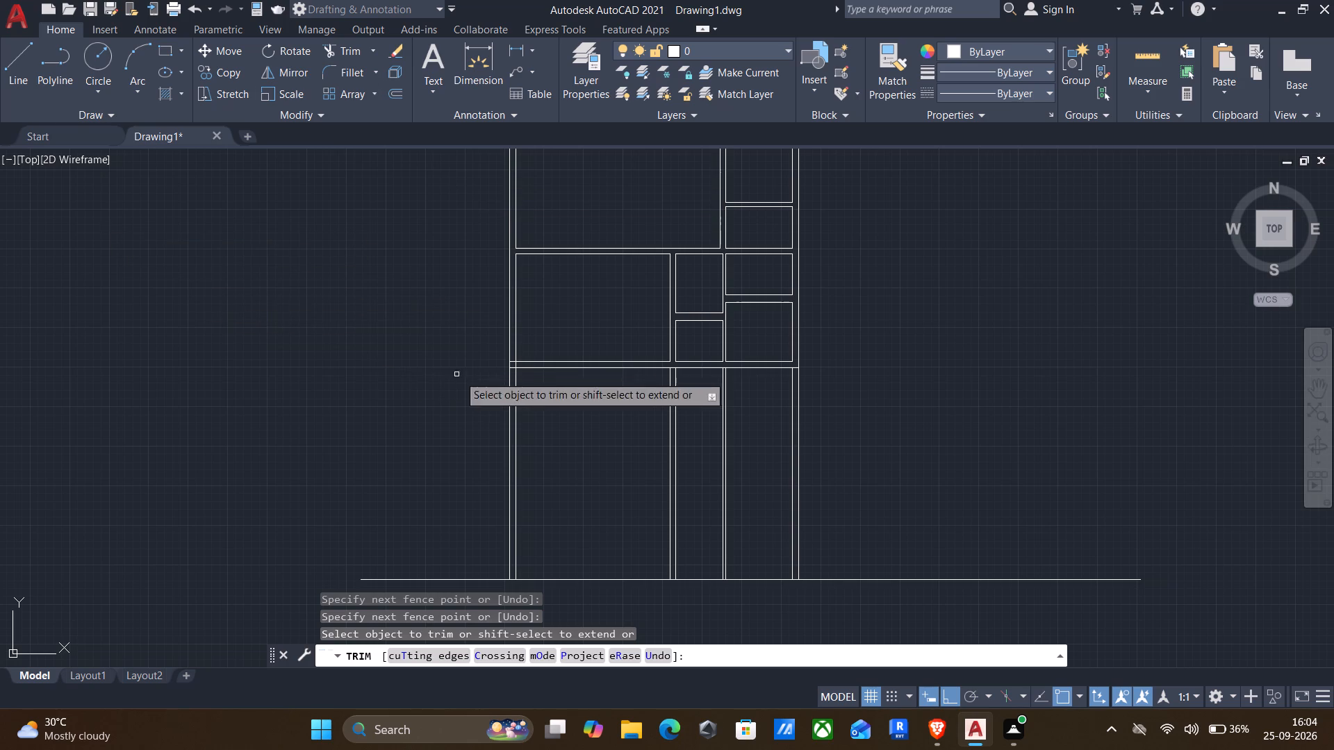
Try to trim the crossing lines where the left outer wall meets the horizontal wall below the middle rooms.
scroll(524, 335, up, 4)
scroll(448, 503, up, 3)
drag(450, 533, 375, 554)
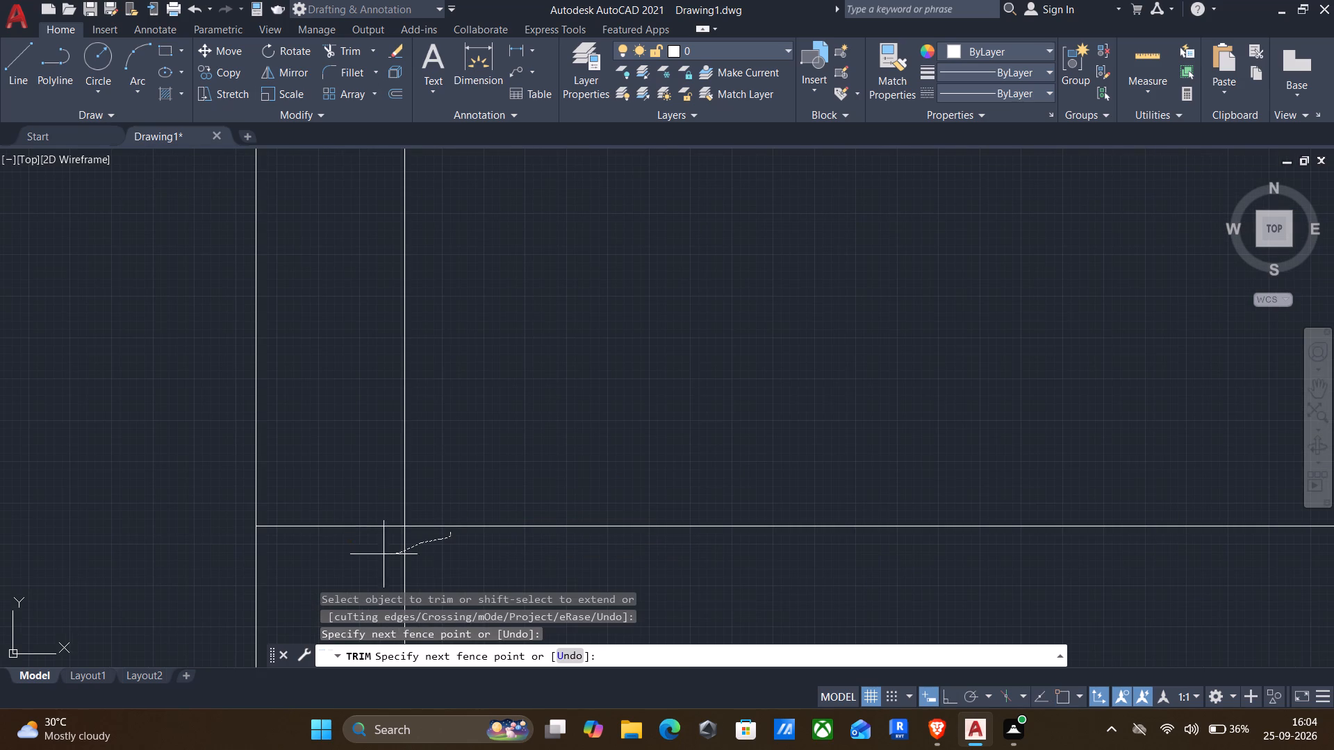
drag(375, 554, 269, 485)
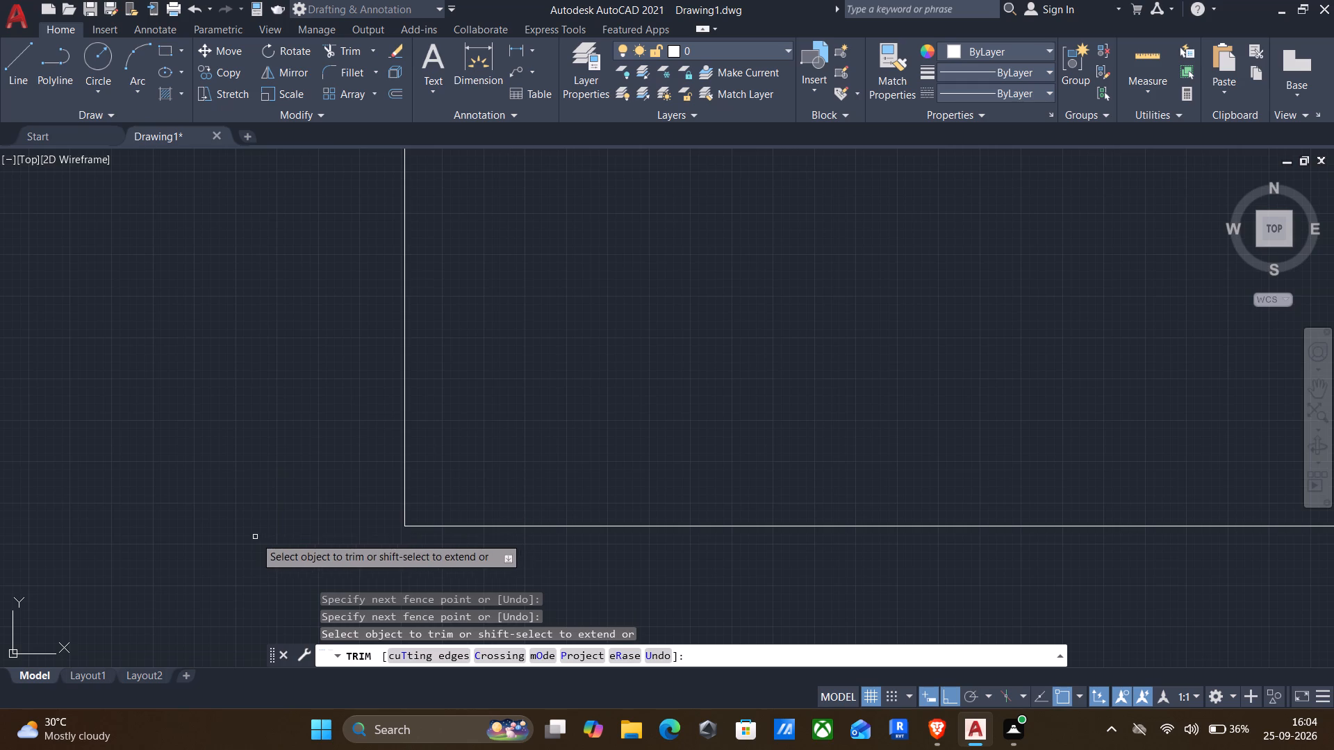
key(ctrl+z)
Trim the inner left wall line and the upper partition line inside the junction below the large middle room, keeping the outer wall line.
scroll(393, 455, down, 4)
middle_drag(313, 449, 541, 399)
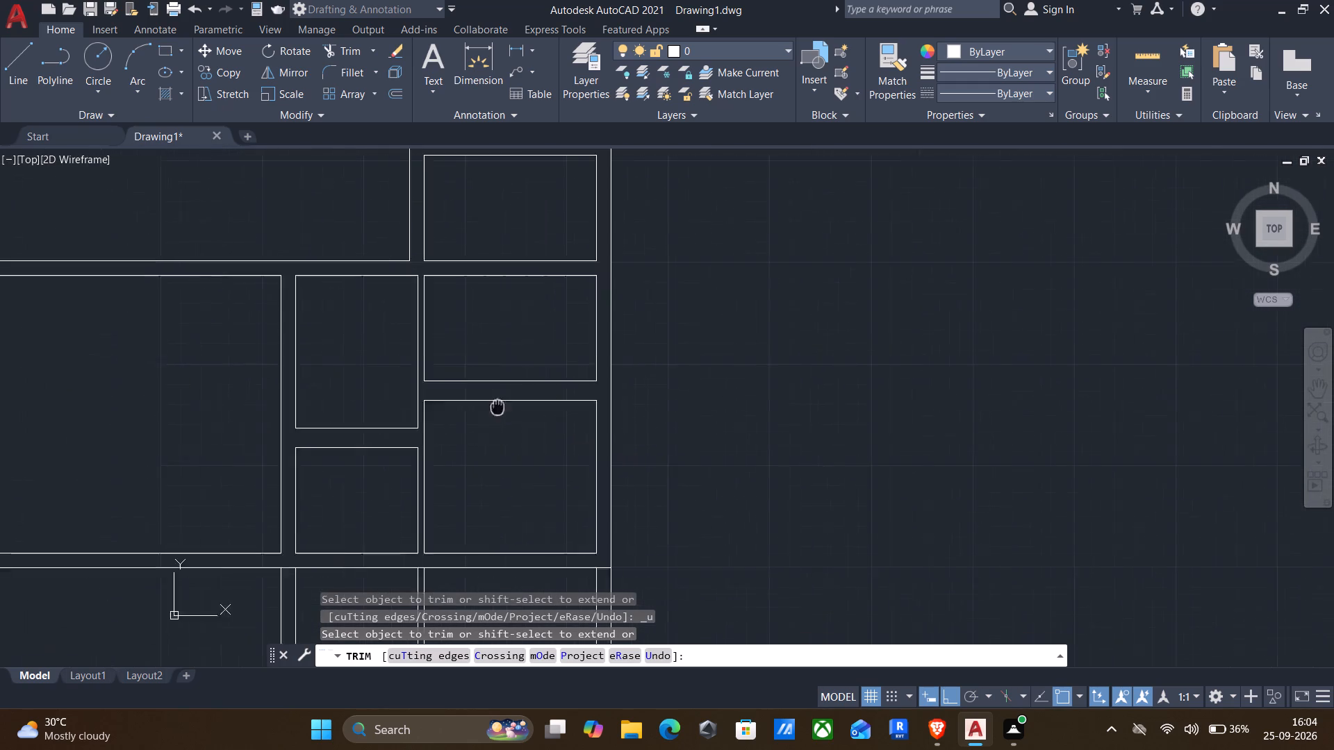
middle_drag(541, 399, 797, 353)
scroll(797, 353, up, 1)
middle_drag(347, 392, 938, 371)
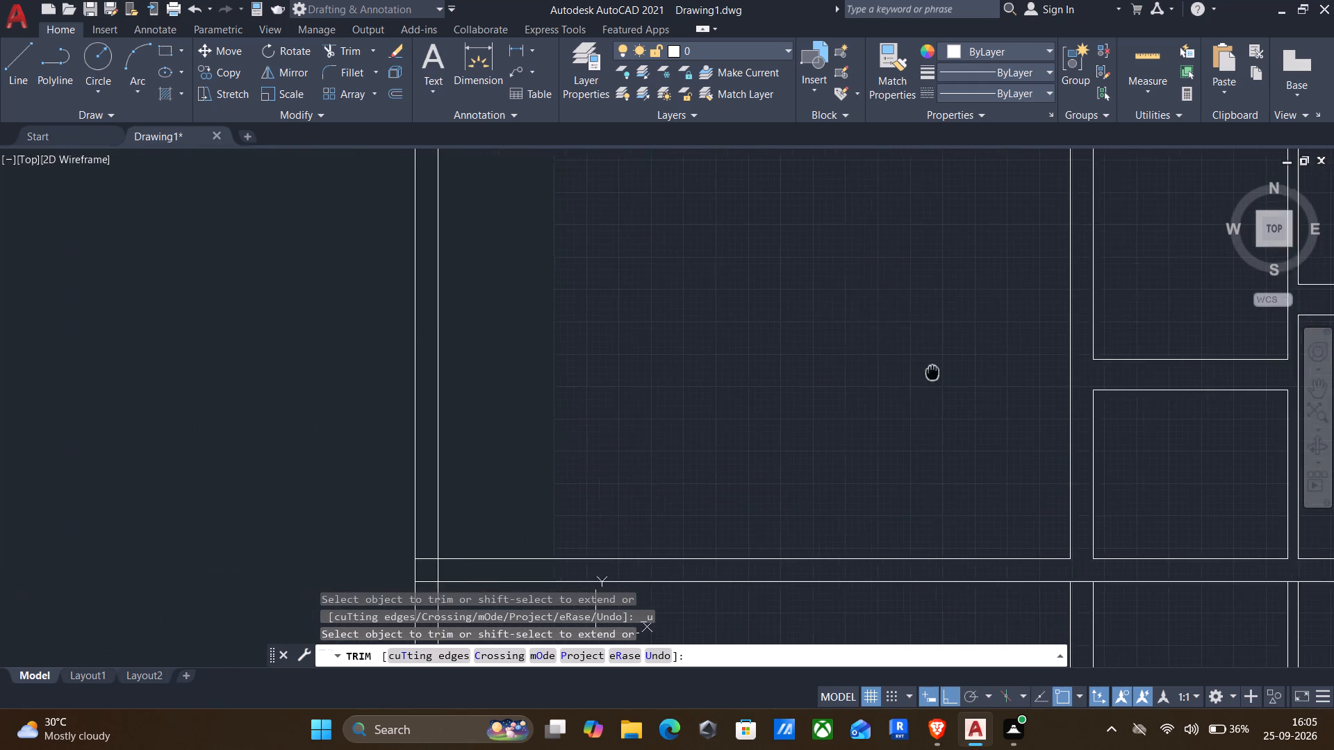
middle_drag(938, 371, 958, 371)
scroll(422, 555, up, 1)
middle_drag(444, 472, 472, 361)
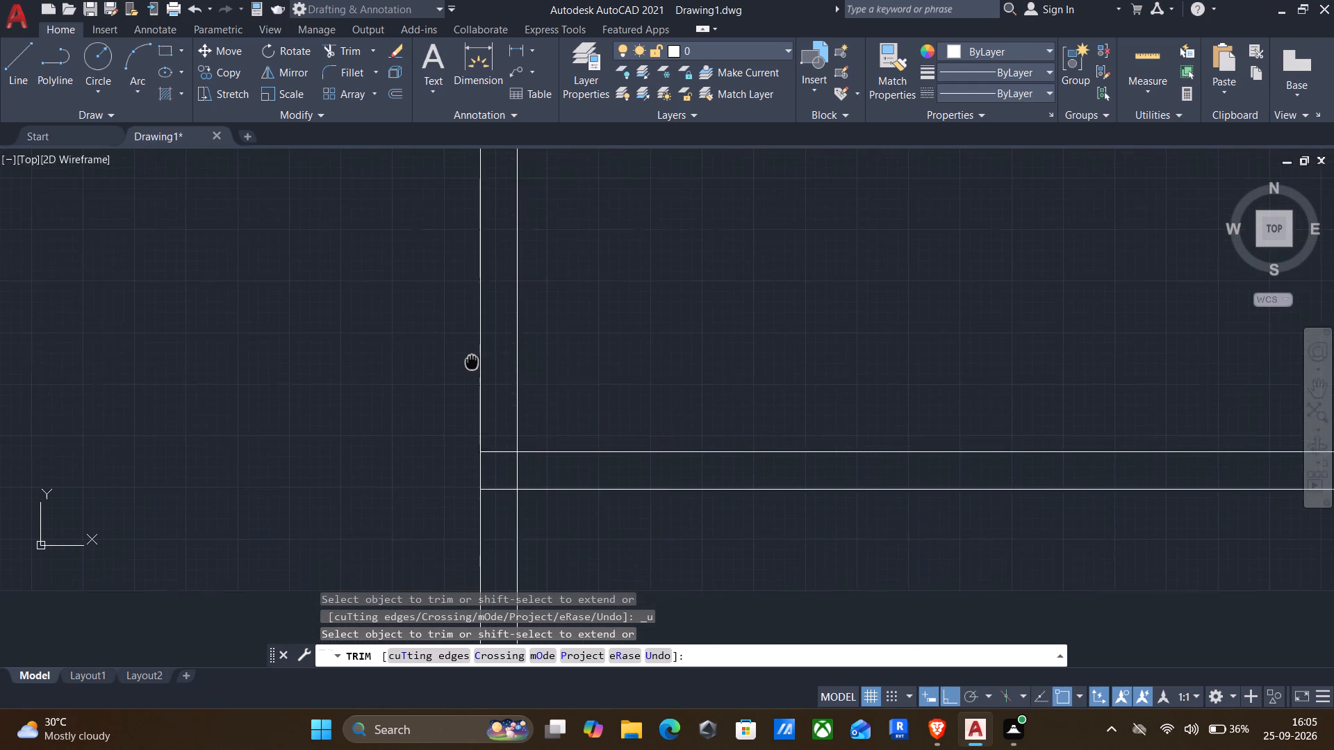
middle_drag(472, 361, 472, 349)
scroll(516, 471, up, 3)
drag(450, 315, 453, 362)
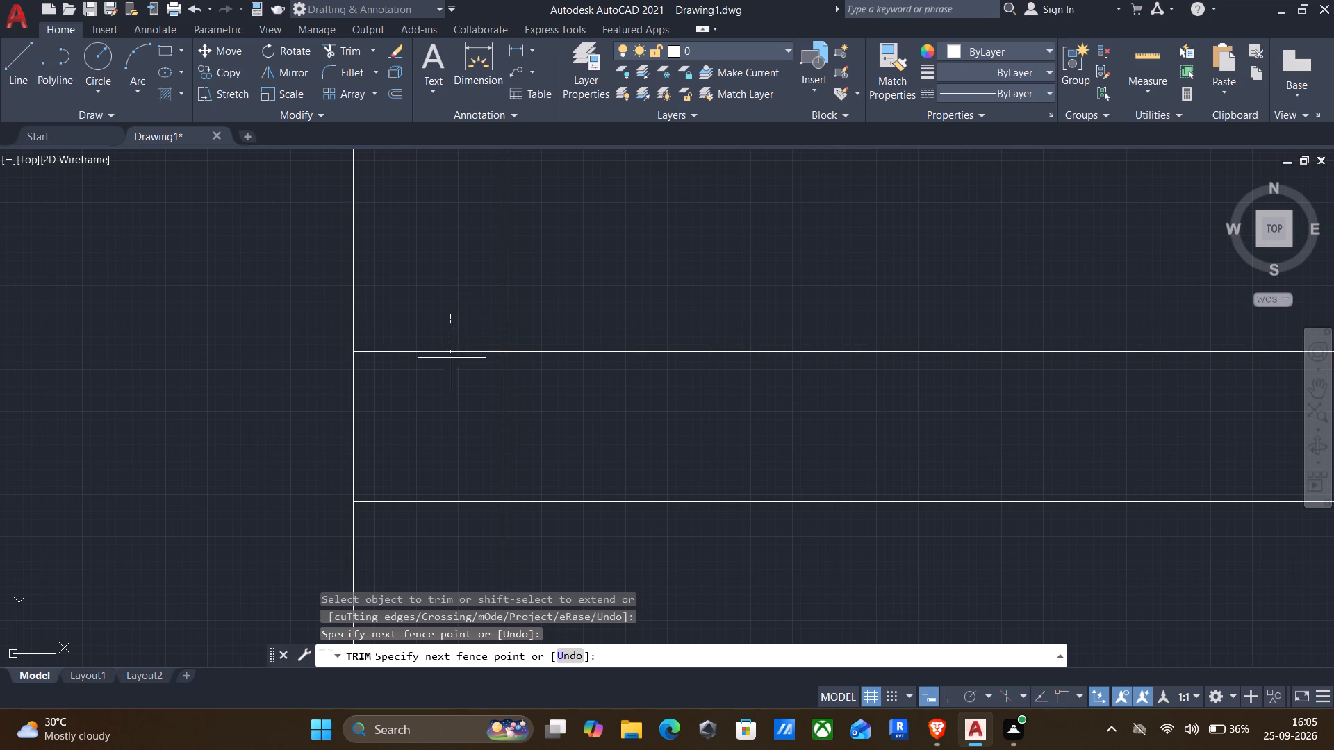
drag(453, 362, 691, 385)
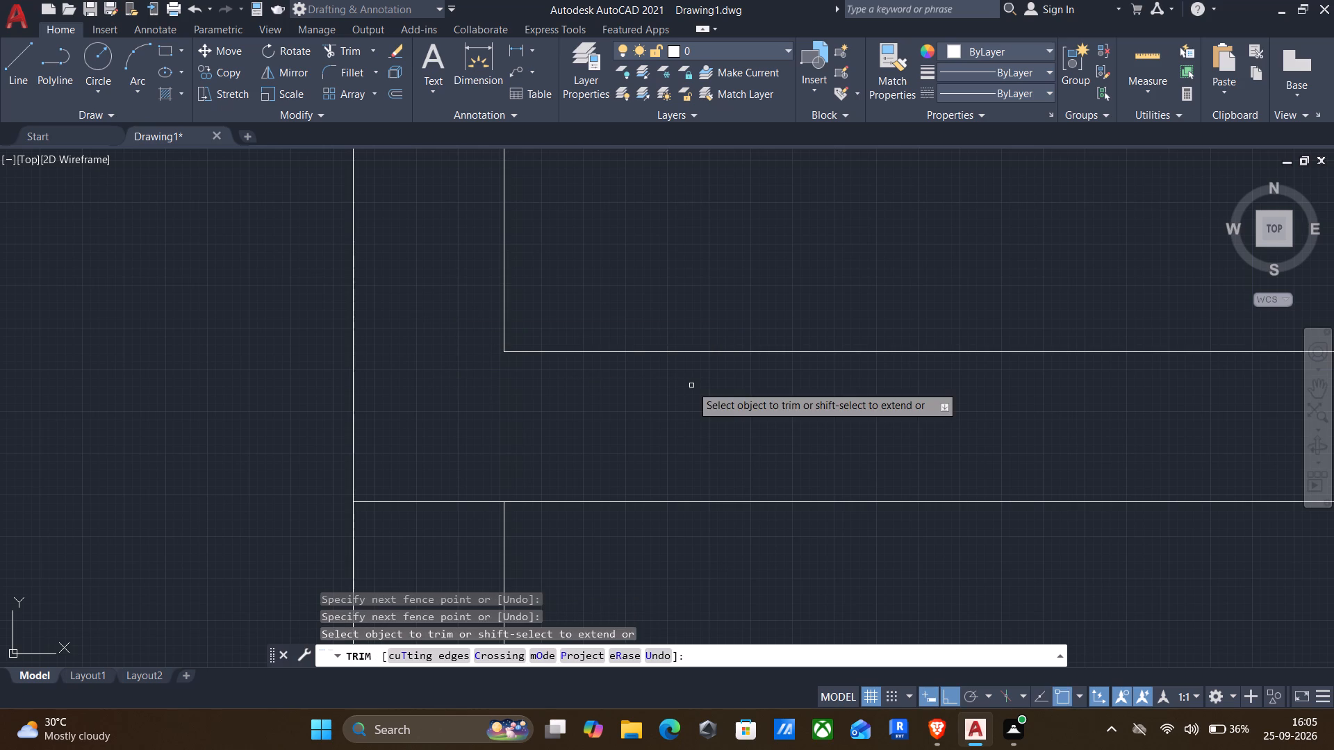
key(Escape)
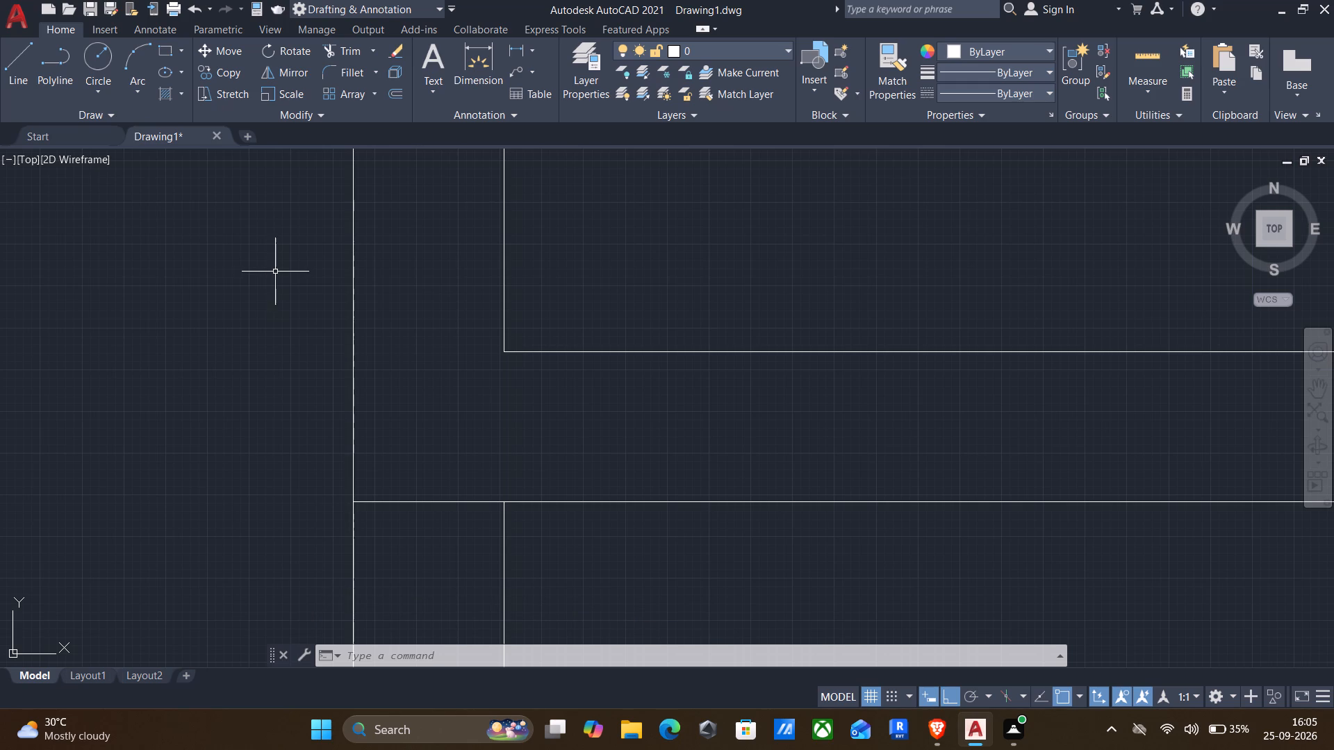
Offset the plan's left outer wall line 14'7" outward to the left.
scroll(281, 277, down, 3)
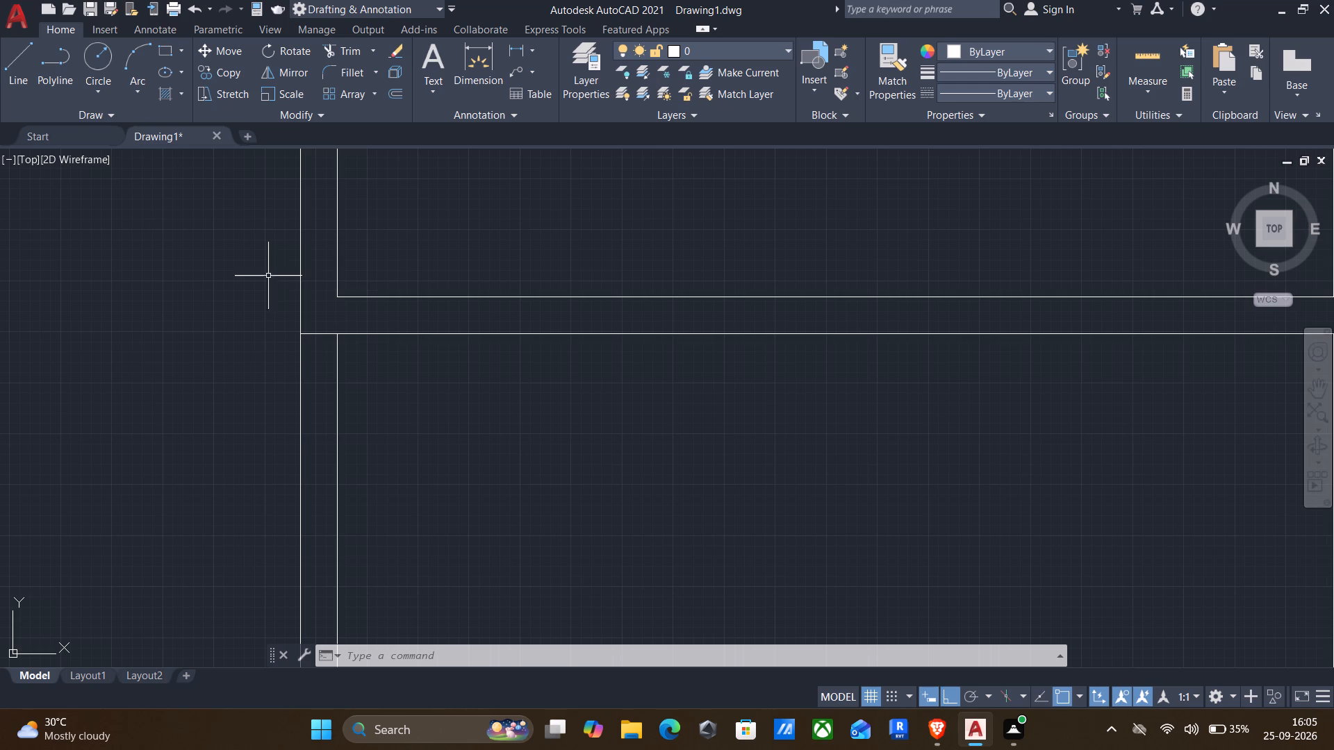
middle_drag(254, 274, 358, 319)
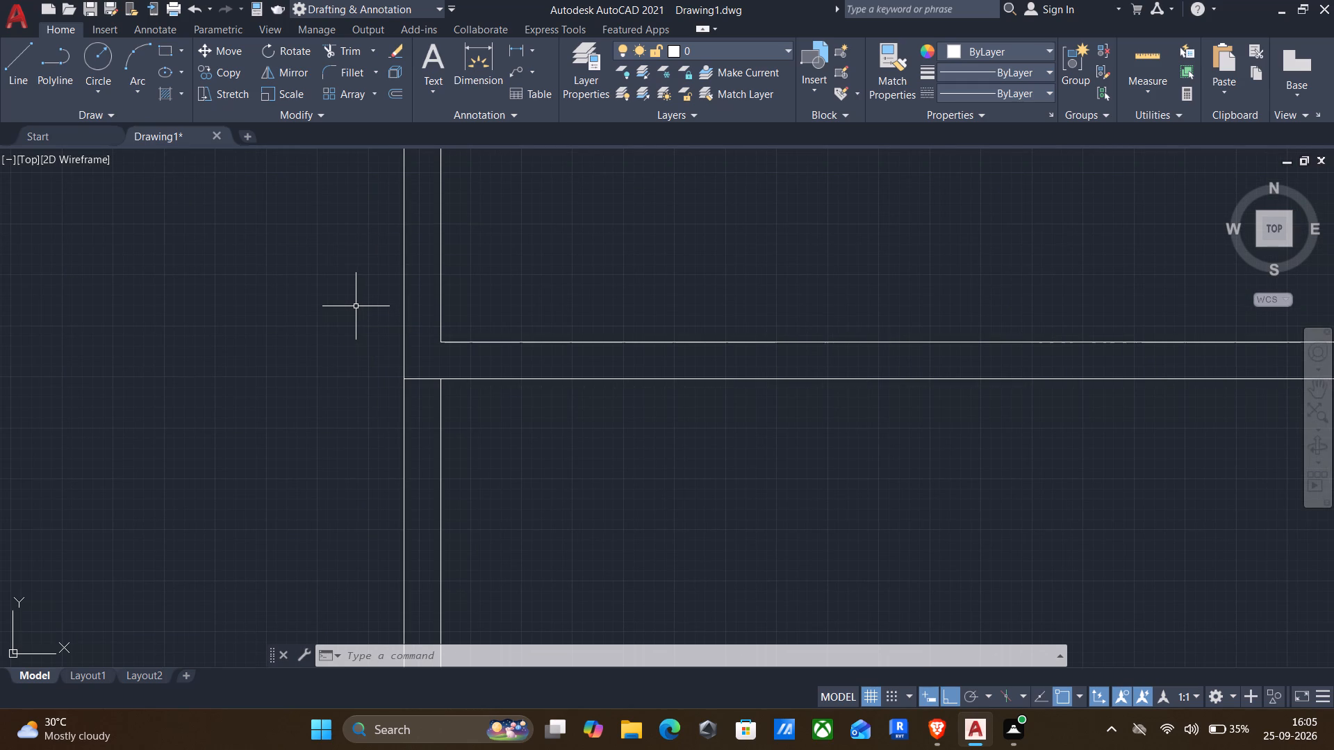
scroll(354, 309, down, 4)
middle_drag(380, 300, 572, 447)
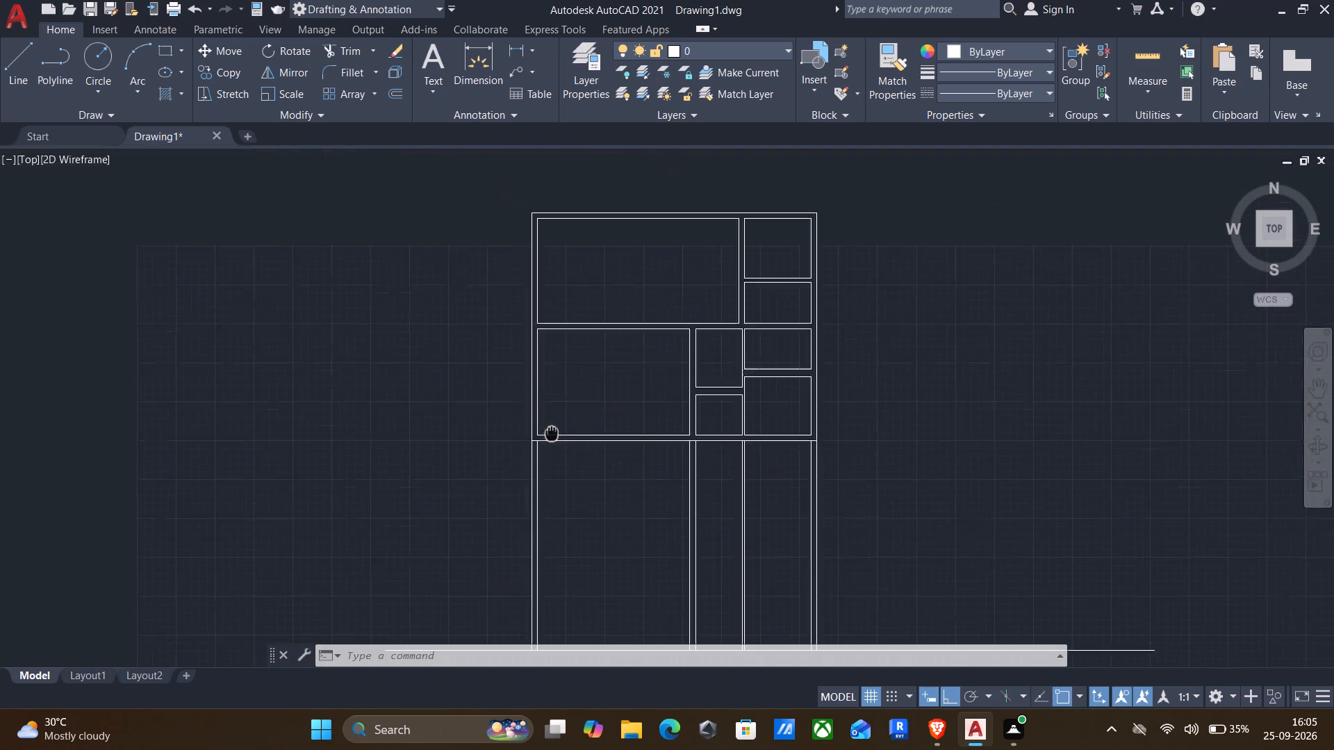
middle_drag(572, 447, 684, 524)
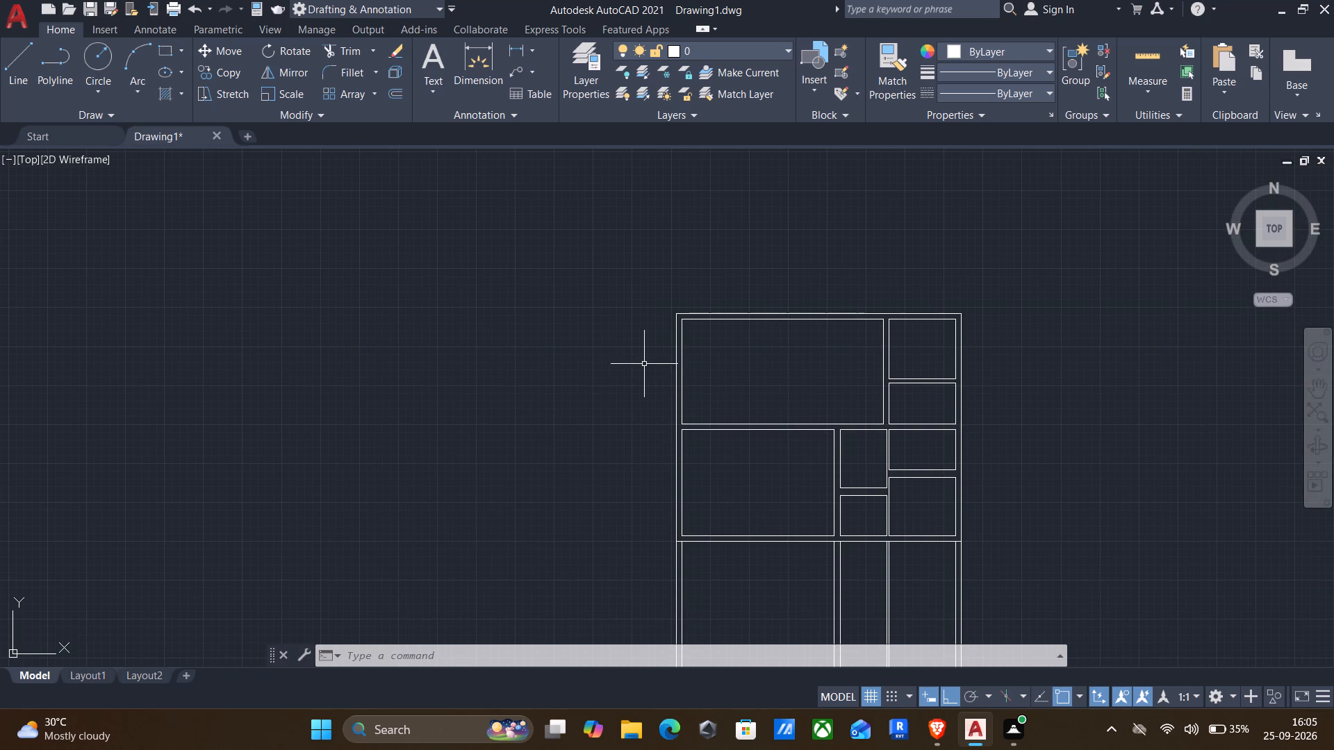
scroll(643, 365, down, 1)
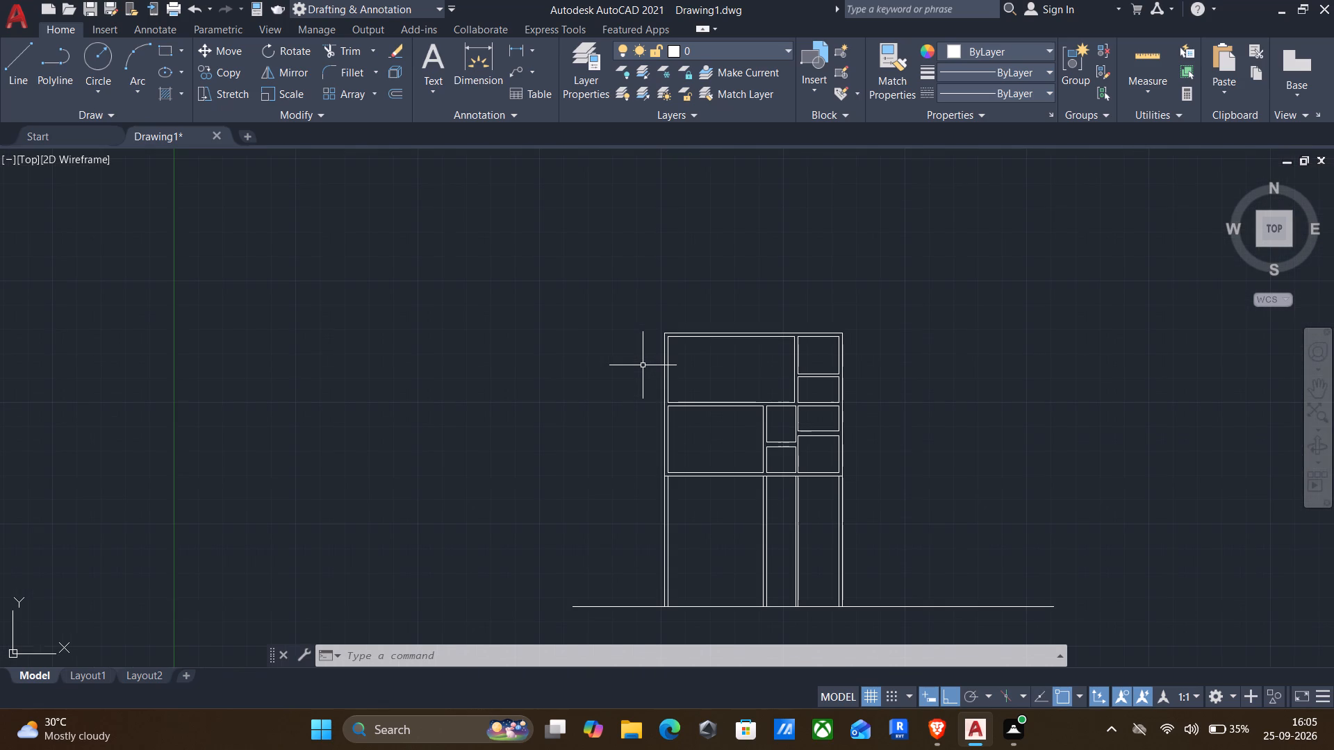
key(o)
key(Return)
scroll(661, 401, up, 1)
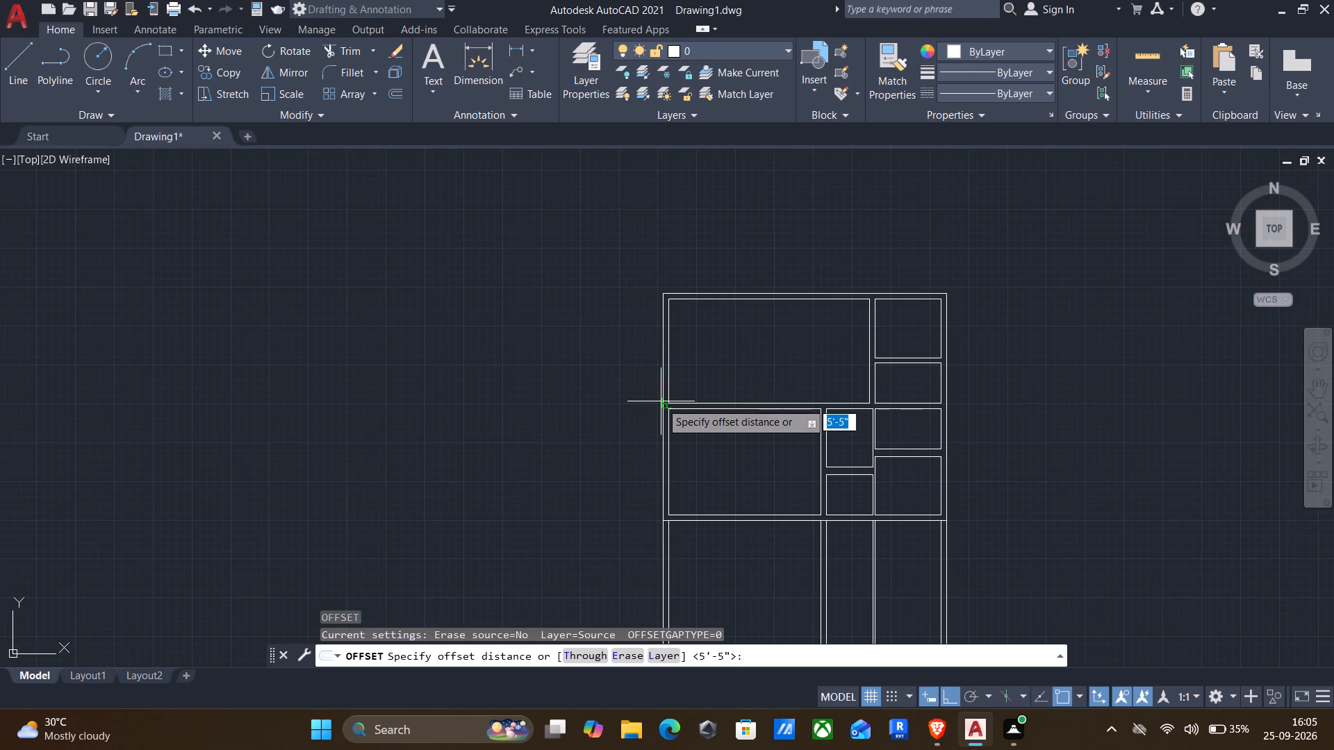
click(661, 402)
drag(552, 460, 563, 449)
click(662, 397)
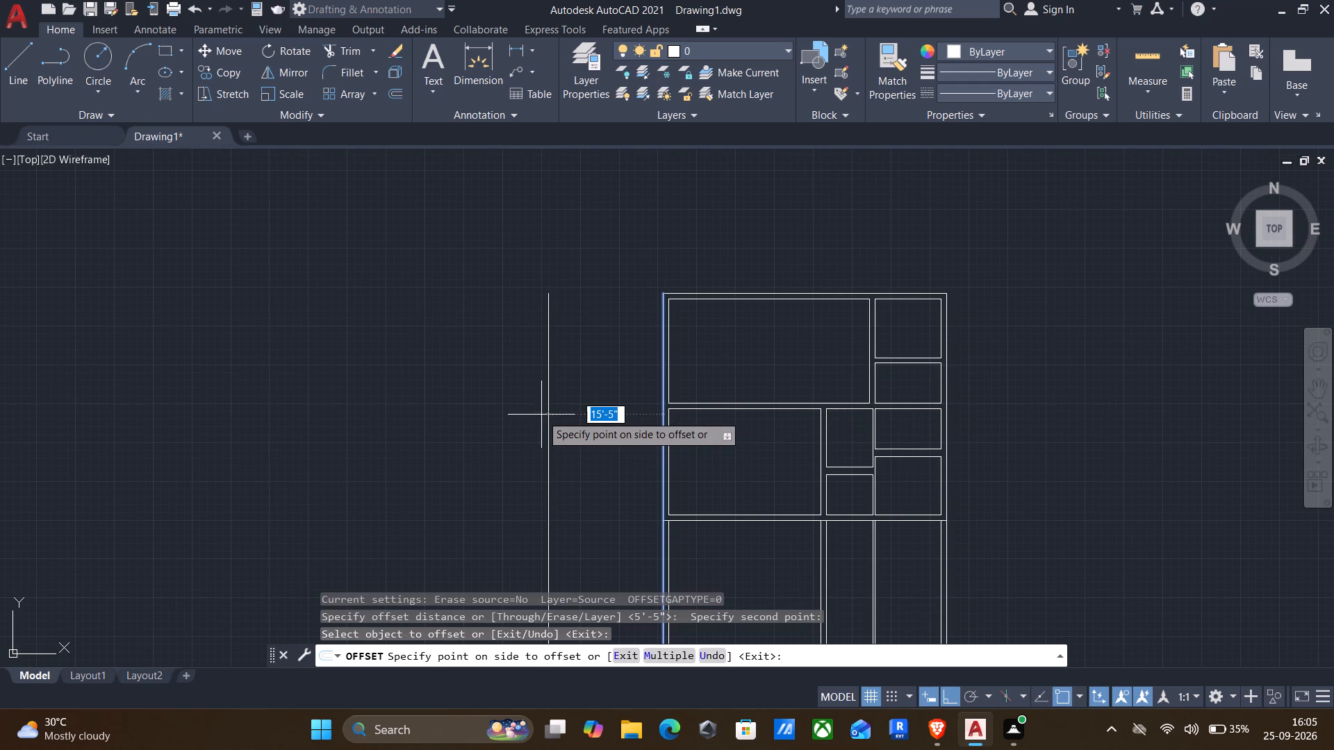
text(14'7)
key(shift+quotedbl)
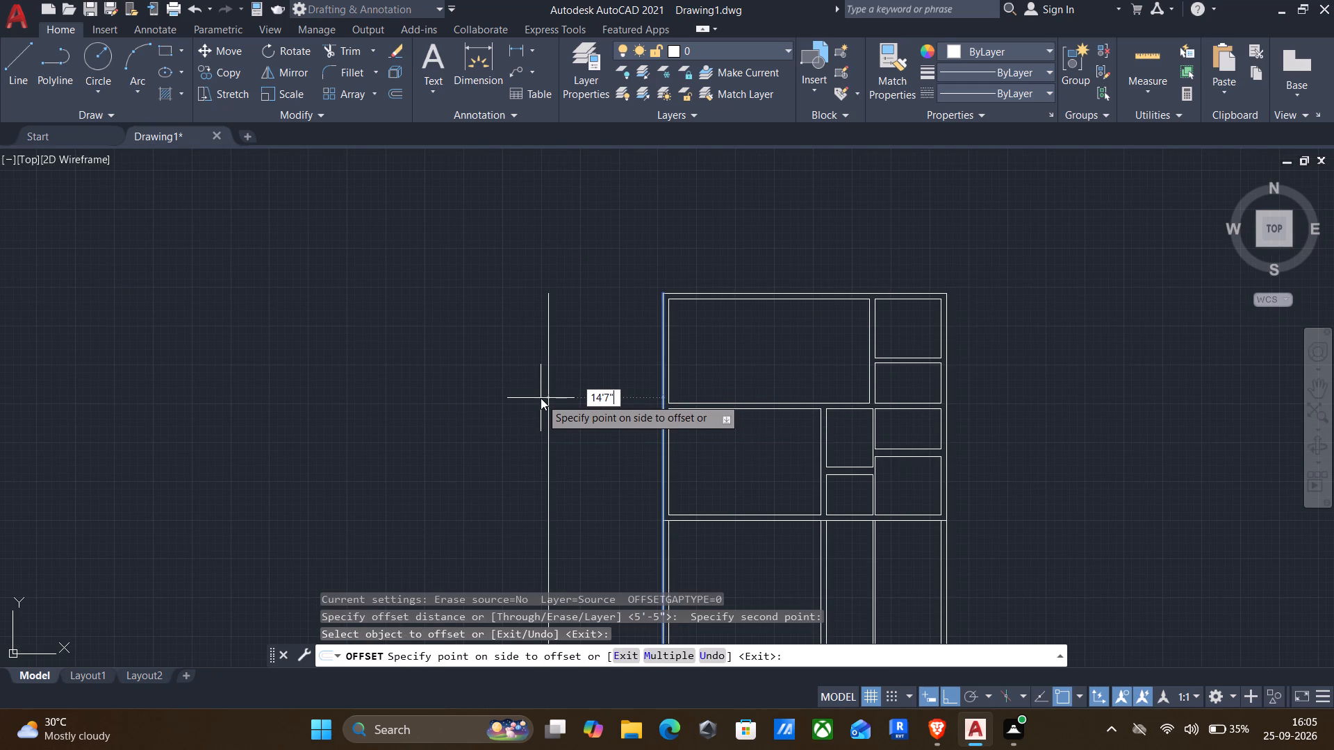
key(Return)
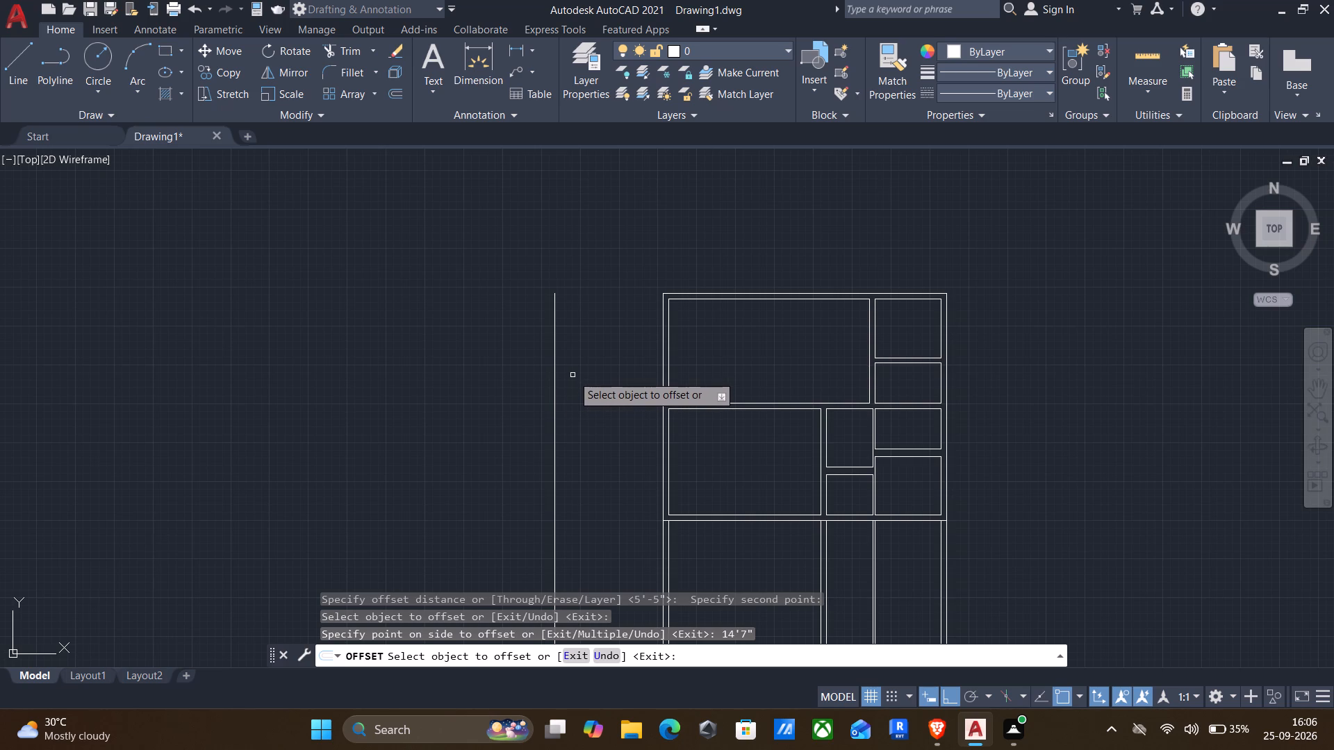
Offset the new far-left wall line 1' outward to form a double wall.
click(552, 390)
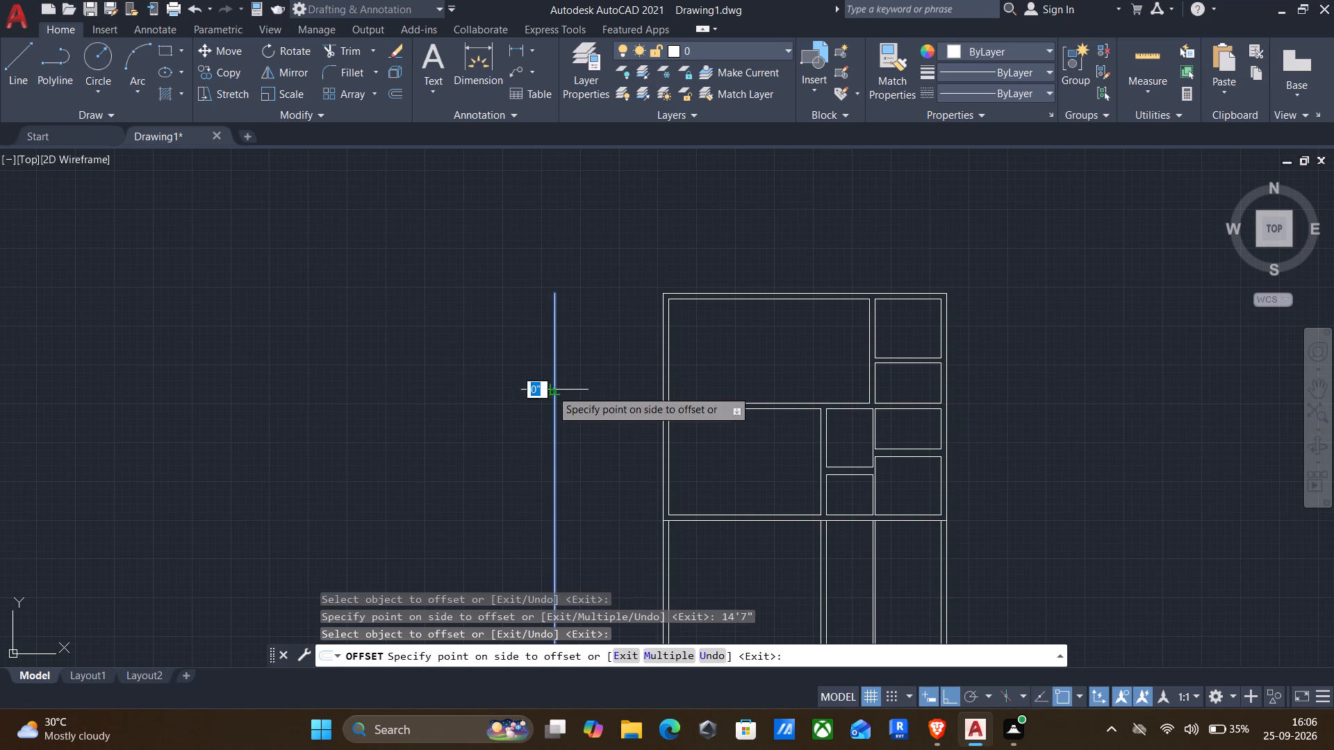
key(1)
key(apostrophe)
key(Return)
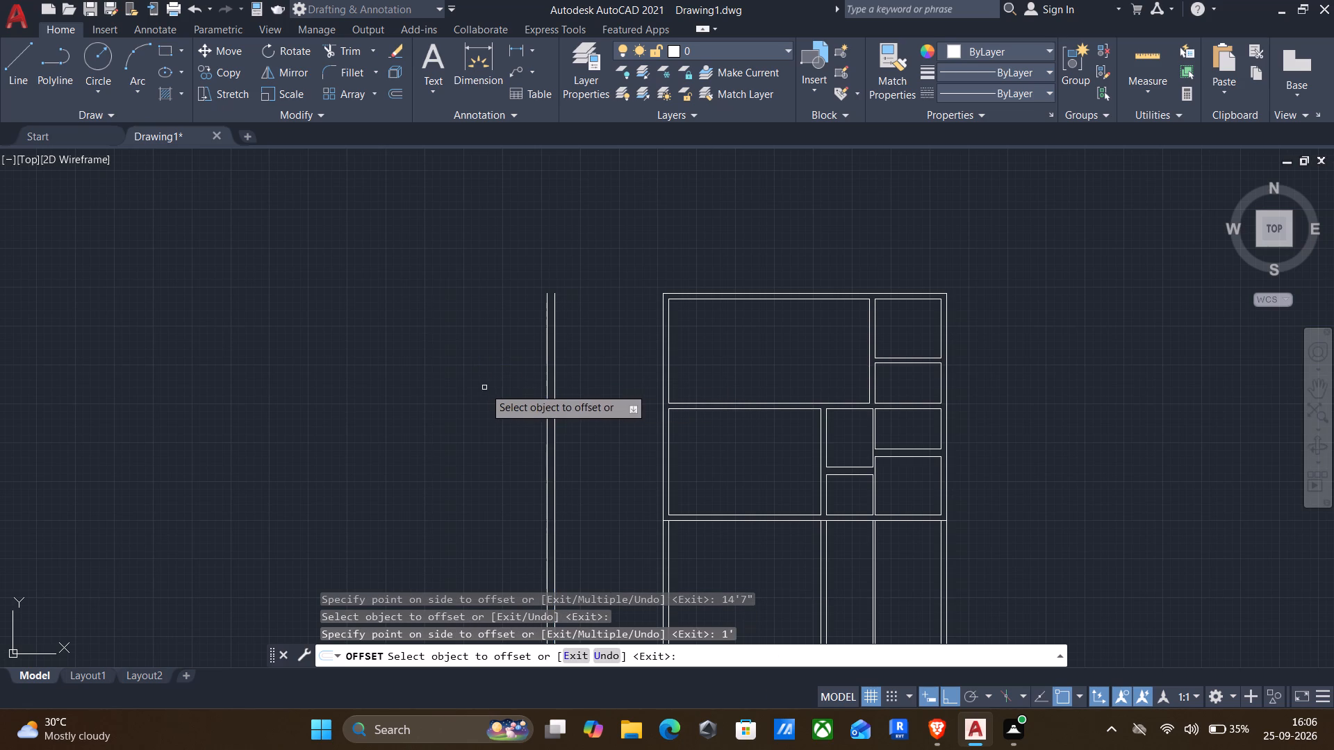
key(Return)
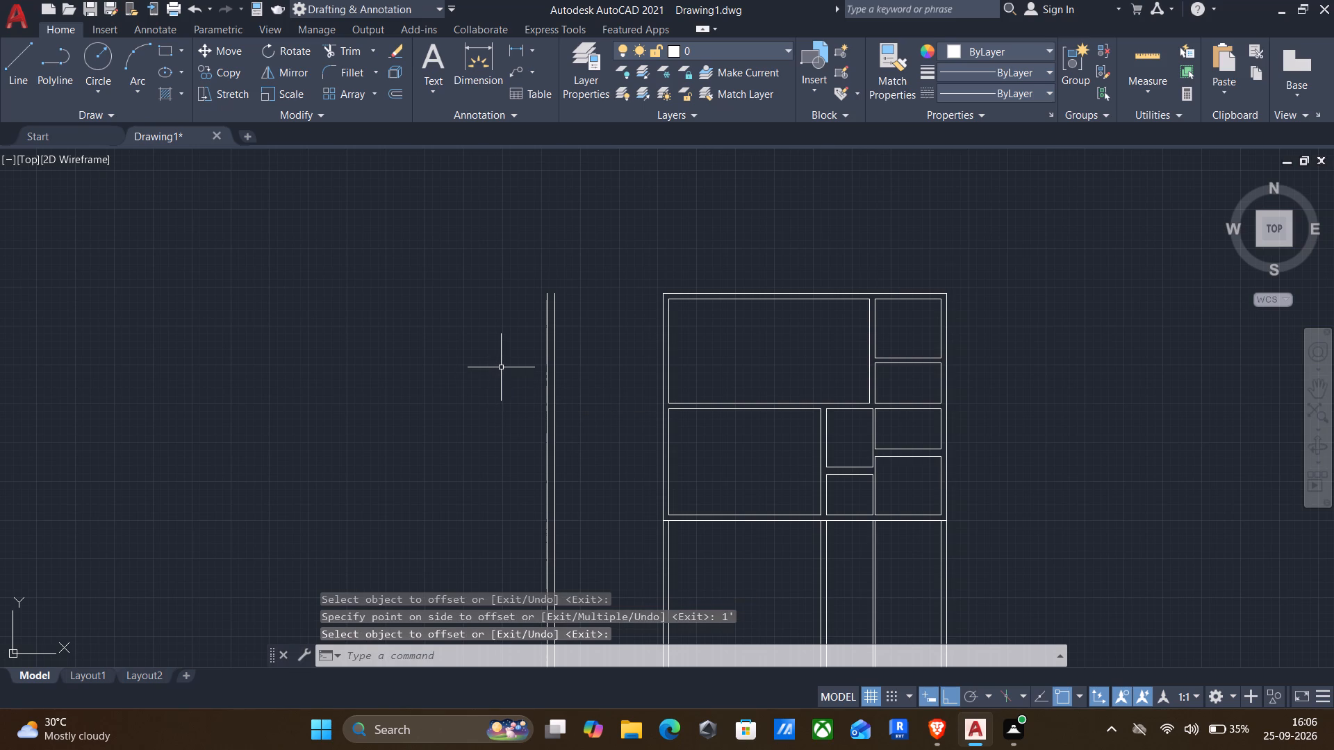
Extend both lines of the top outer wall to the outermost line of the new far-left wall.
key(e)
key(x)
key(Return)
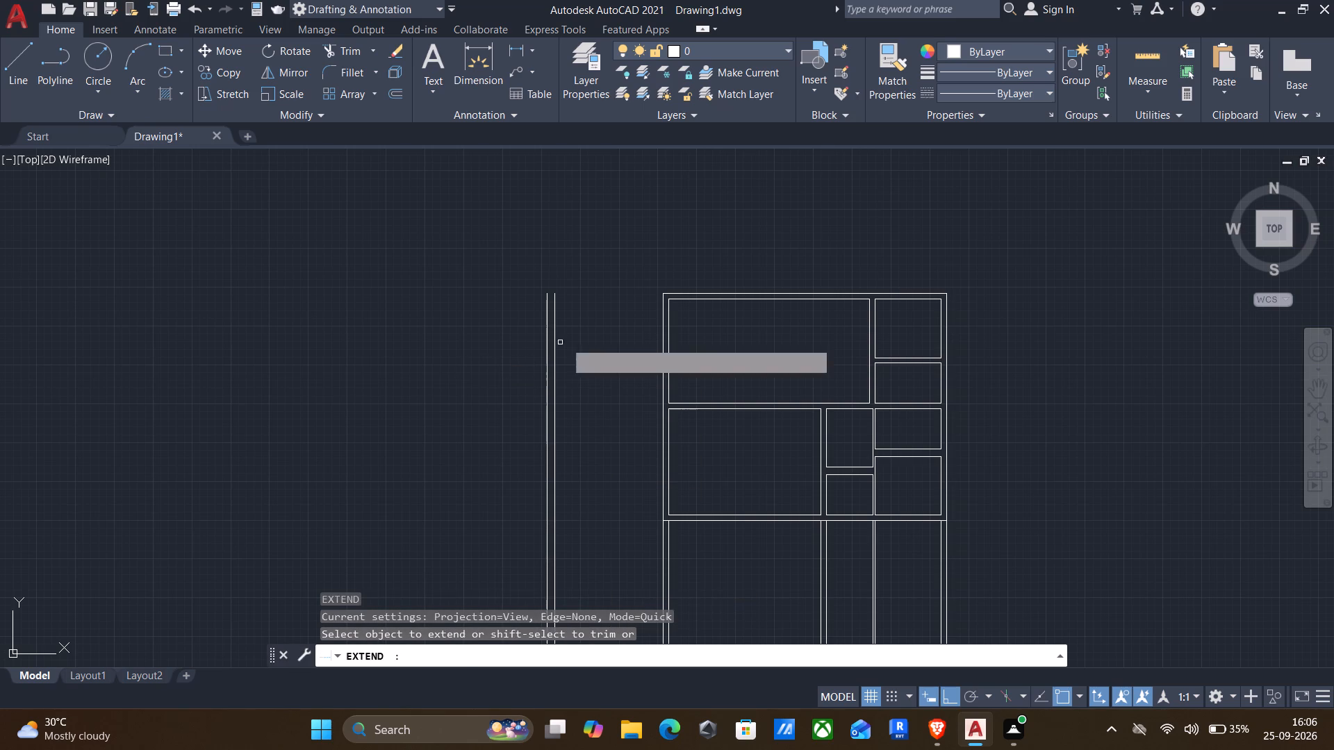
drag(683, 323, 699, 259)
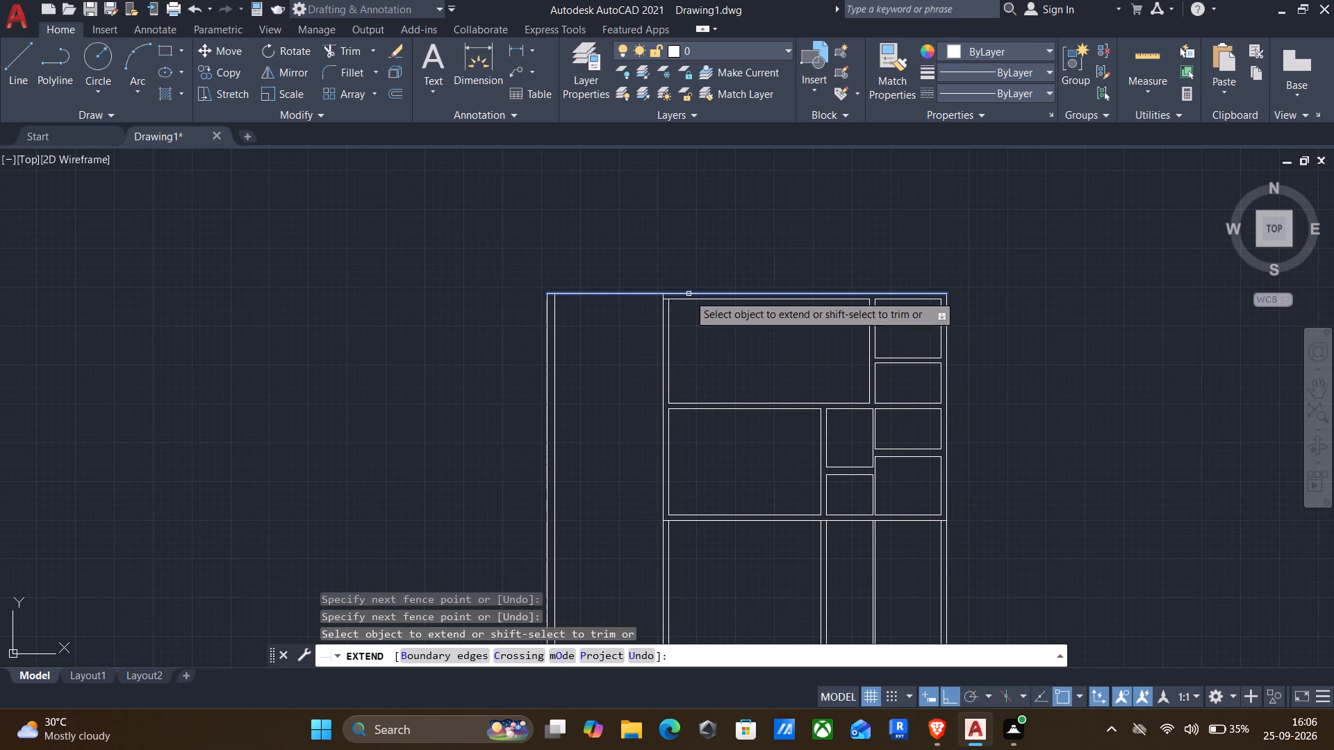
click(686, 301)
drag(607, 316, 607, 260)
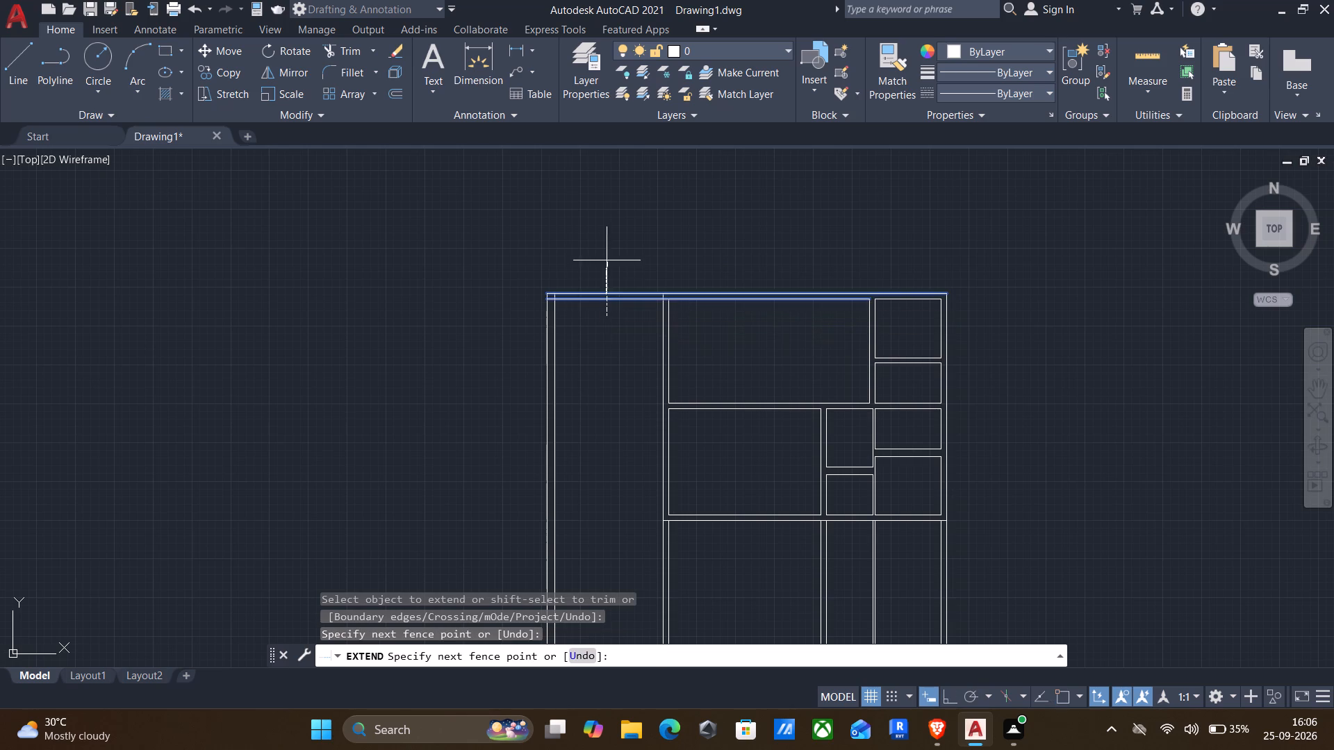
drag(607, 260, 606, 253)
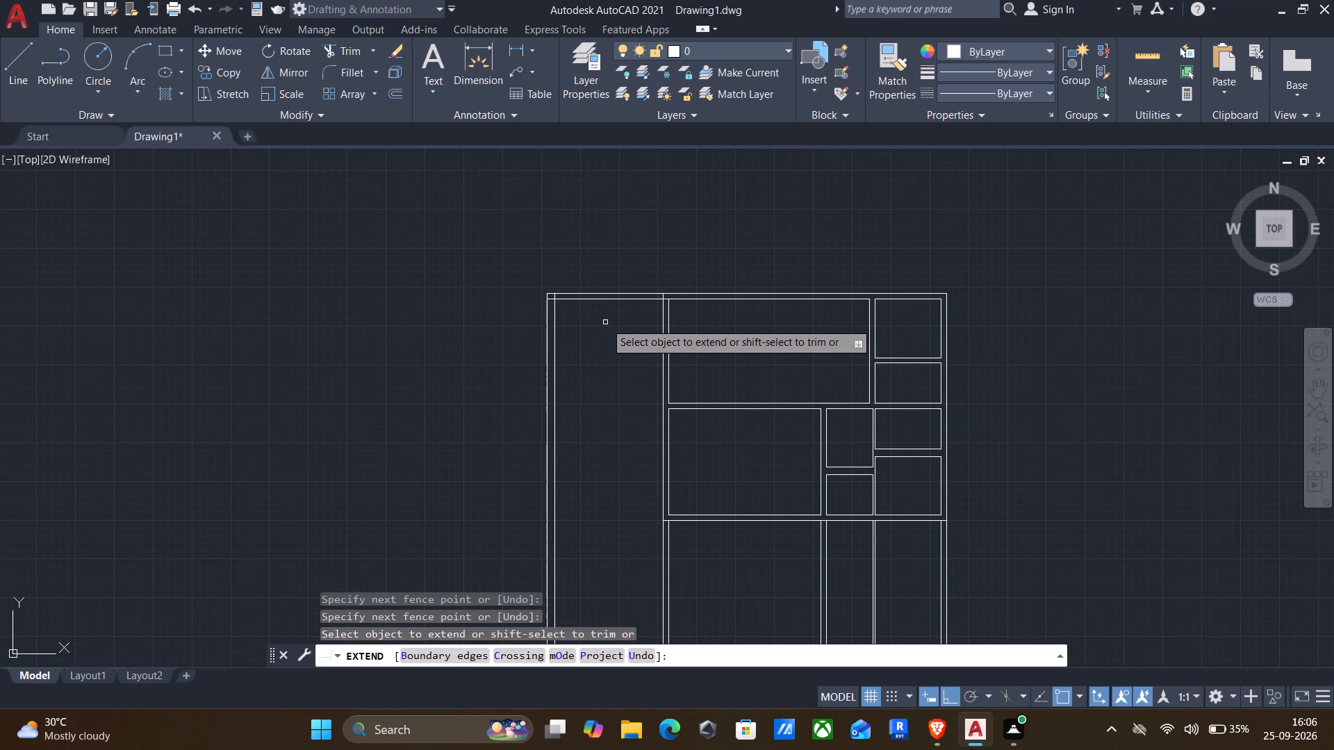
key(Escape)
Trim the inner top wall line between the two lines of the large top room's left wall.
text(tr)
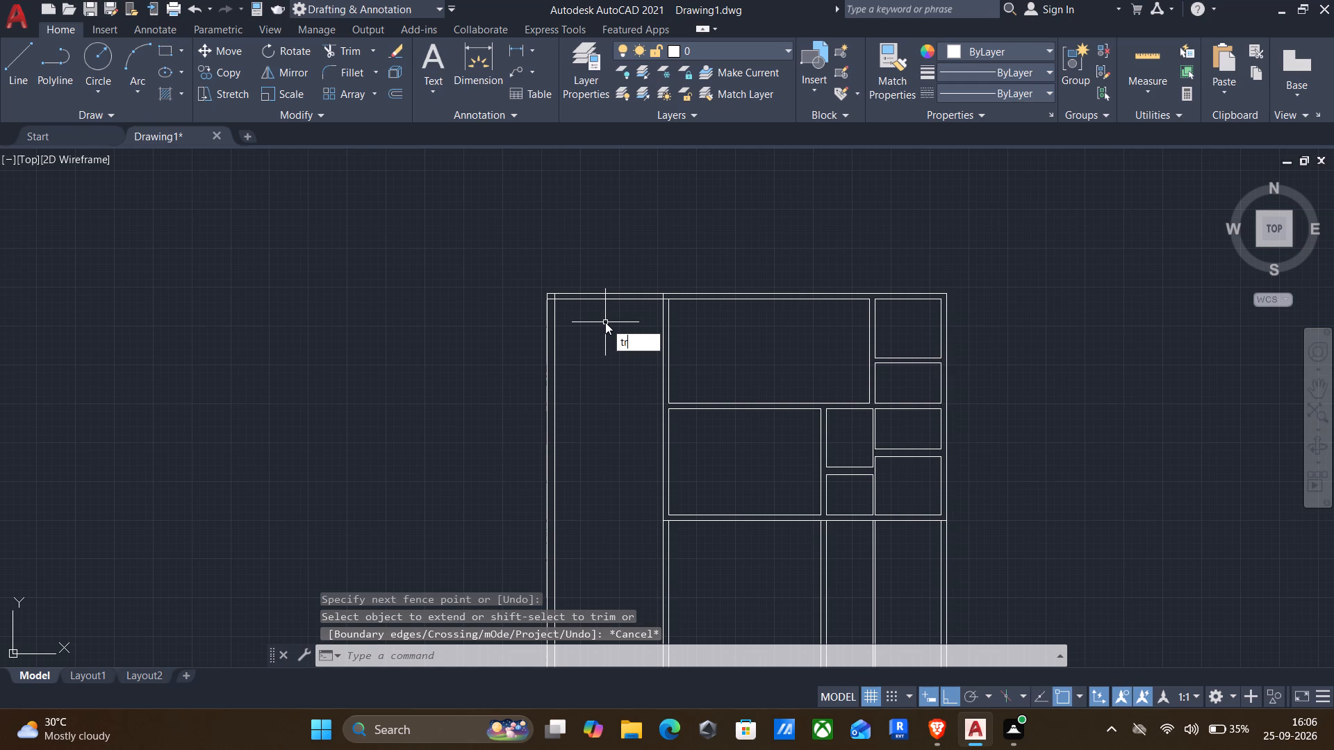
key(Return)
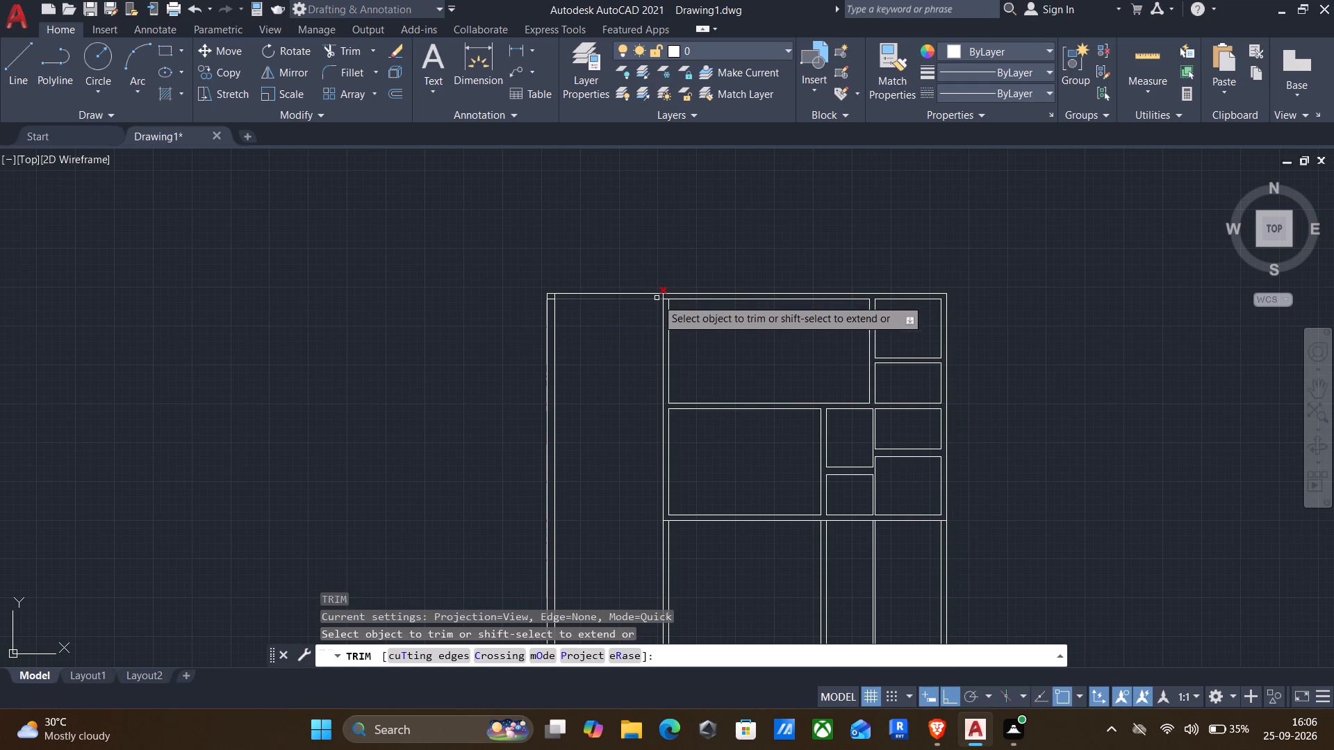
scroll(675, 306, up, 3)
scroll(616, 288, up, 2)
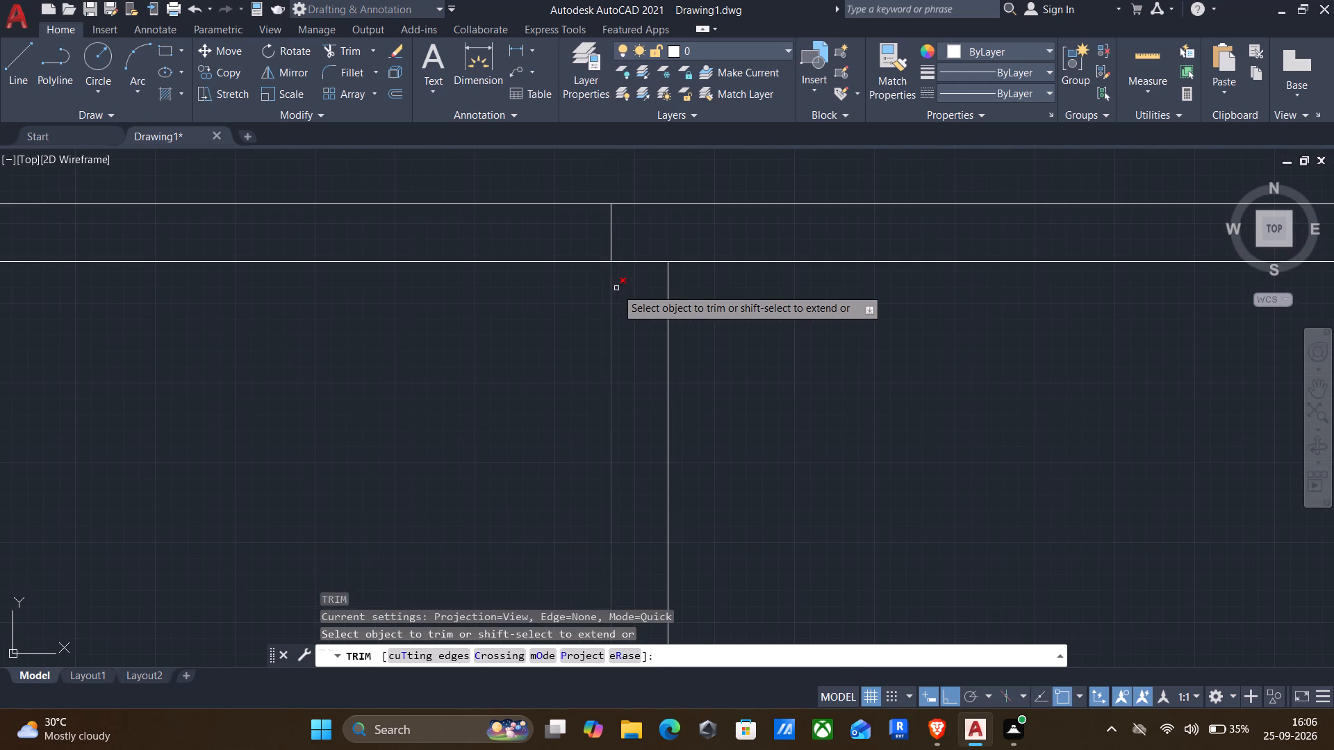
drag(627, 280, 670, 253)
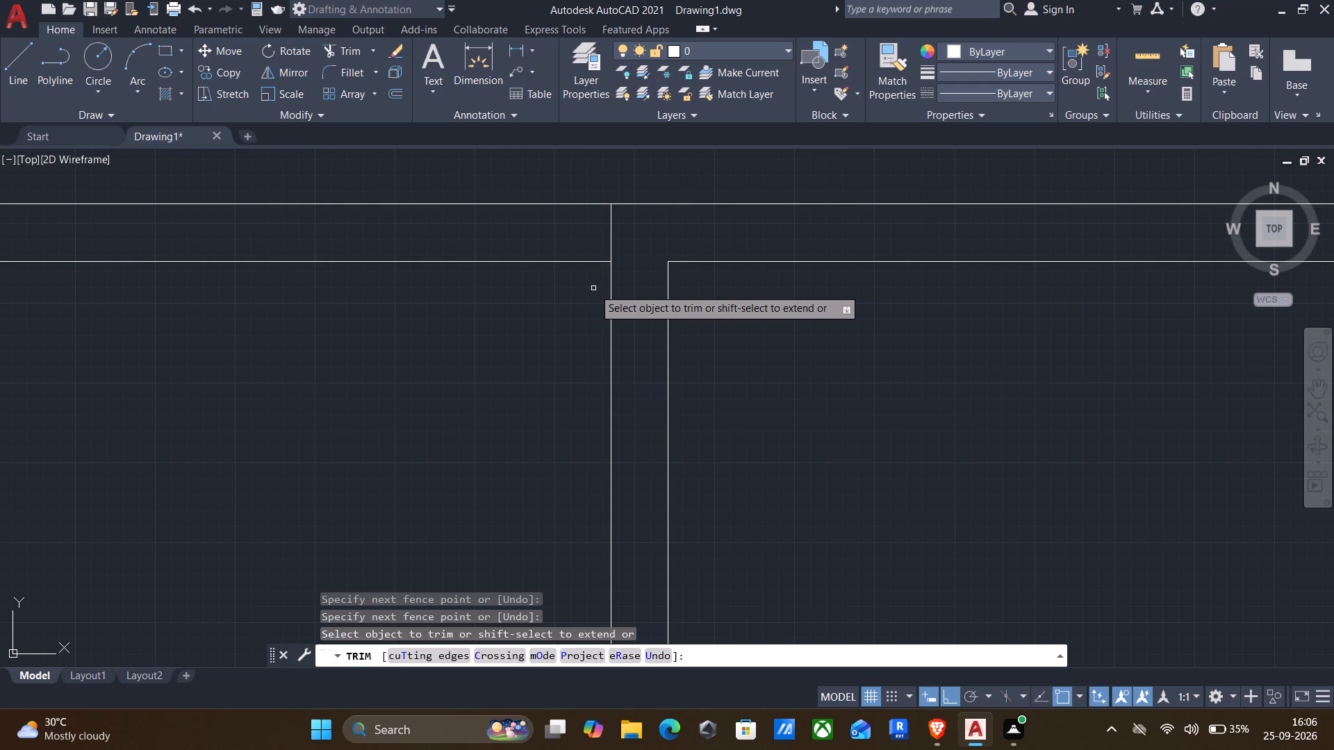
Trim the crossing inner lines at the new top-left corner so the far-left and top walls join cleanly.
scroll(593, 288, down, 2)
middle_drag(452, 301, 618, 393)
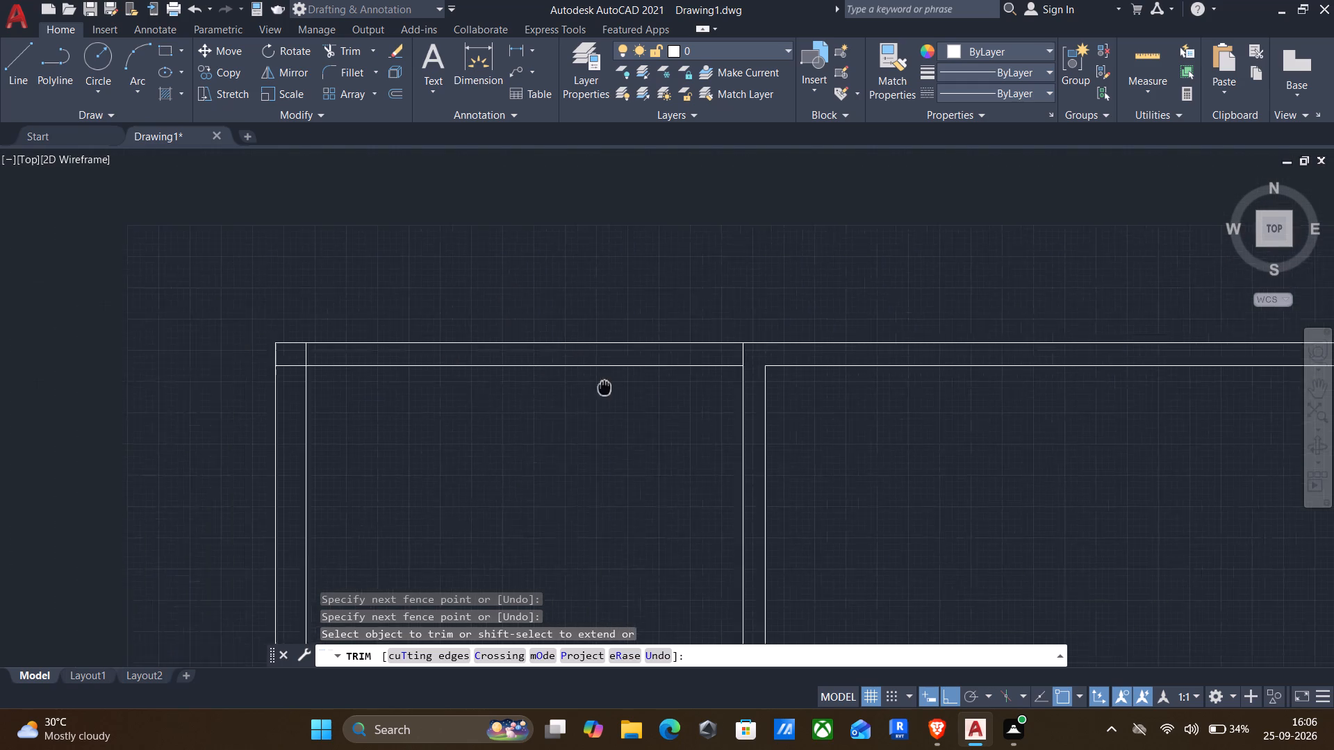
middle_drag(618, 393, 713, 439)
scroll(395, 391, up, 4)
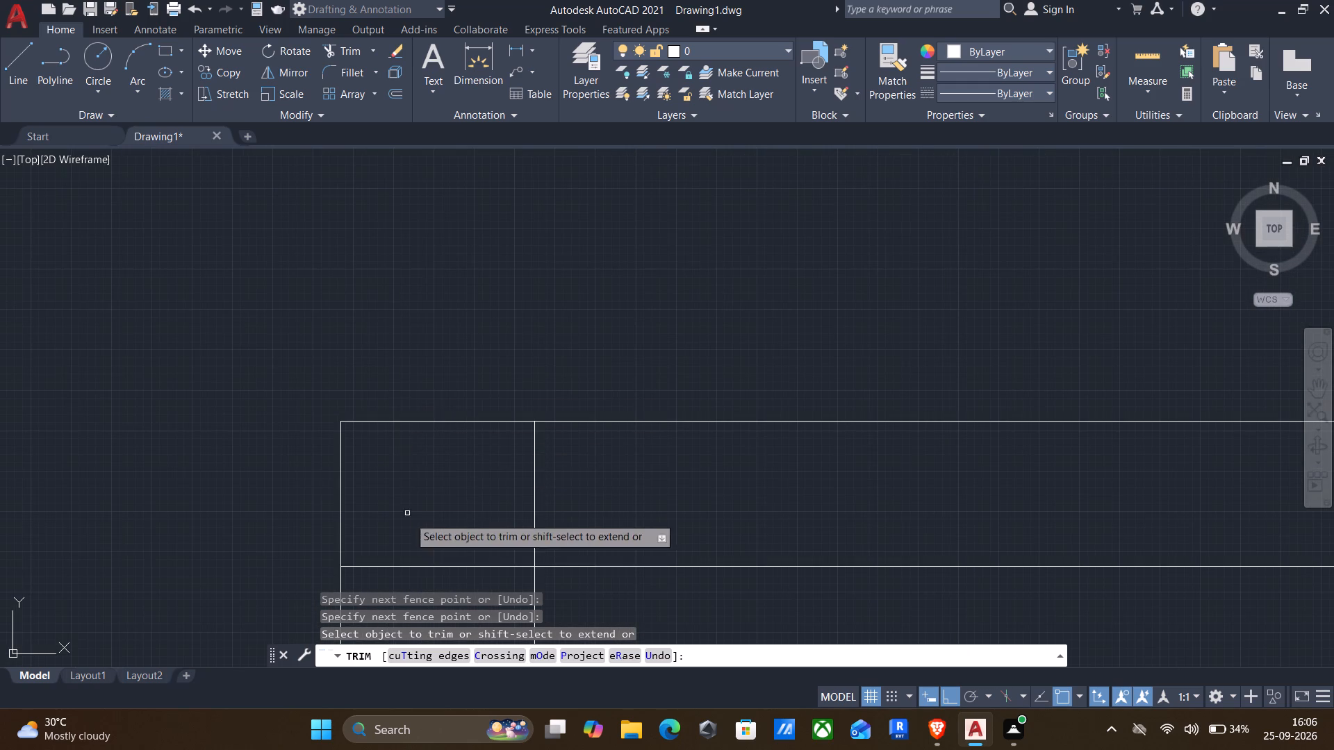
drag(404, 575, 634, 478)
scroll(634, 480, down, 4)
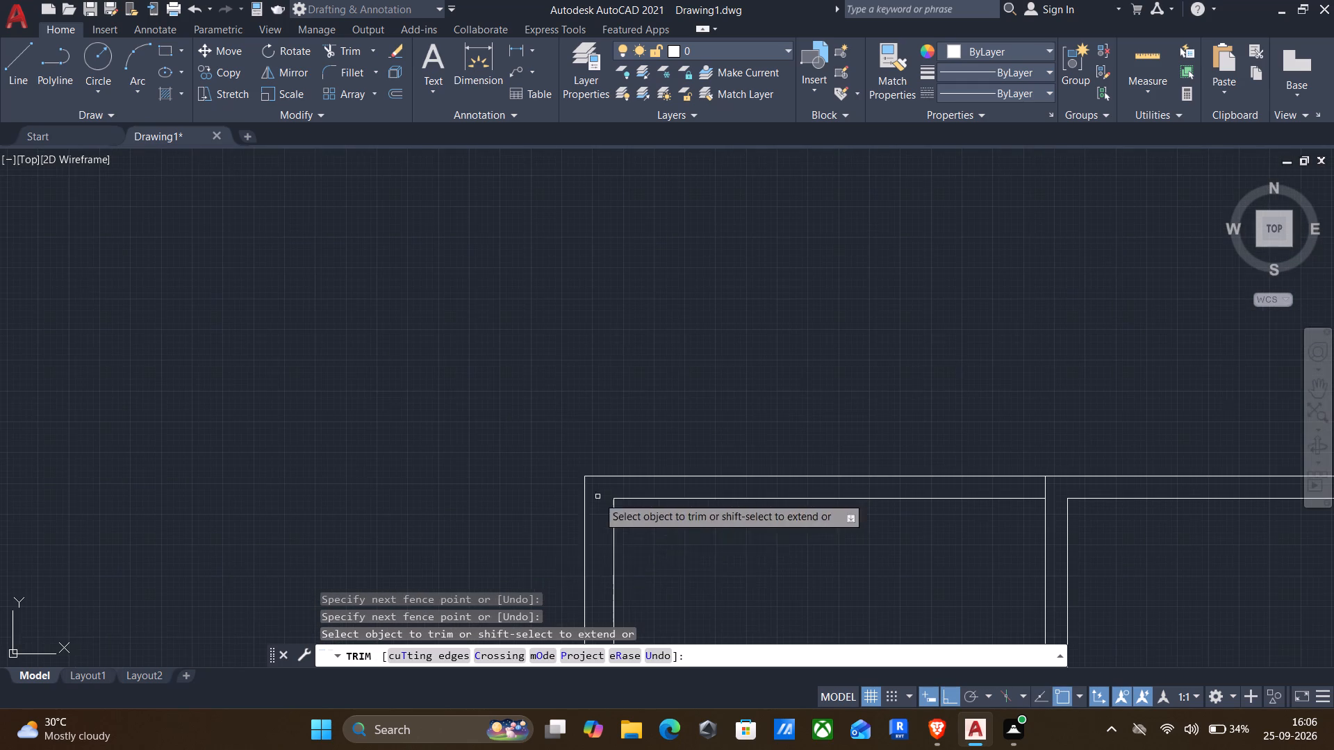
middle_drag(498, 563, 360, 299)
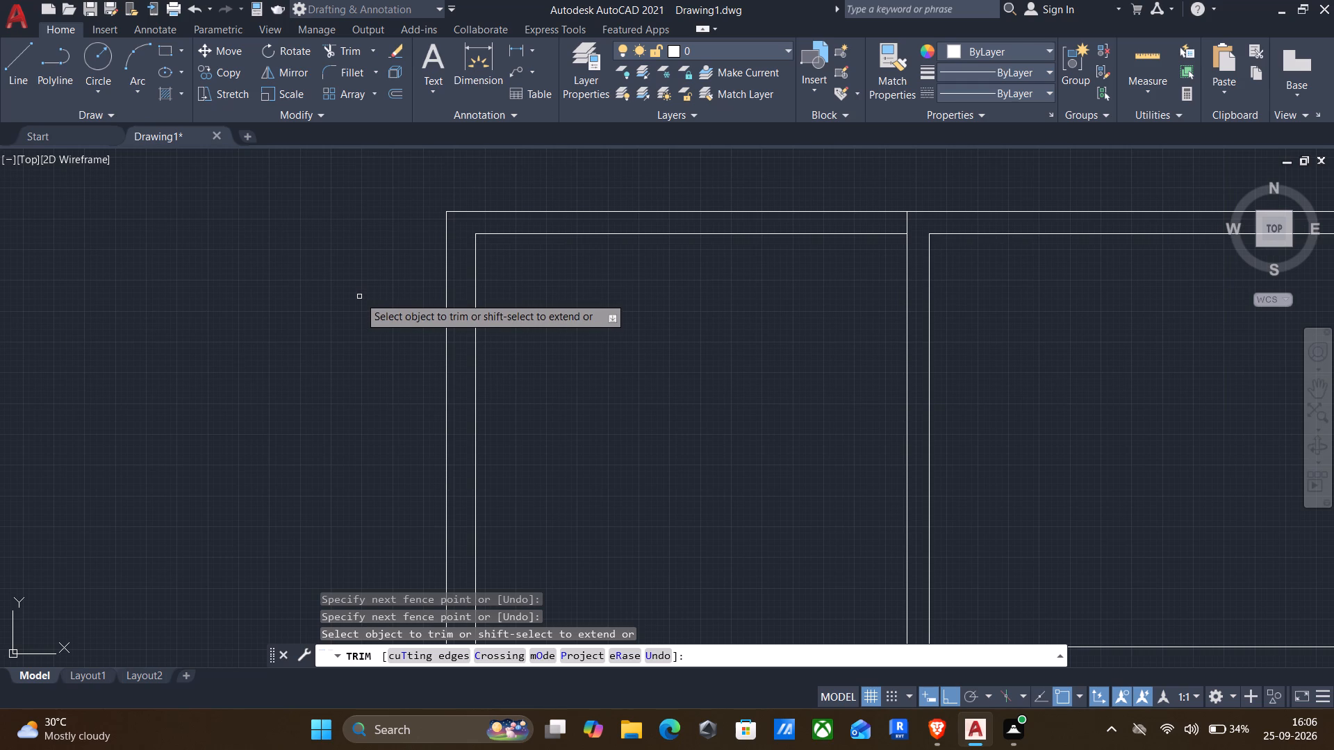
middle_drag(359, 300, 344, 232)
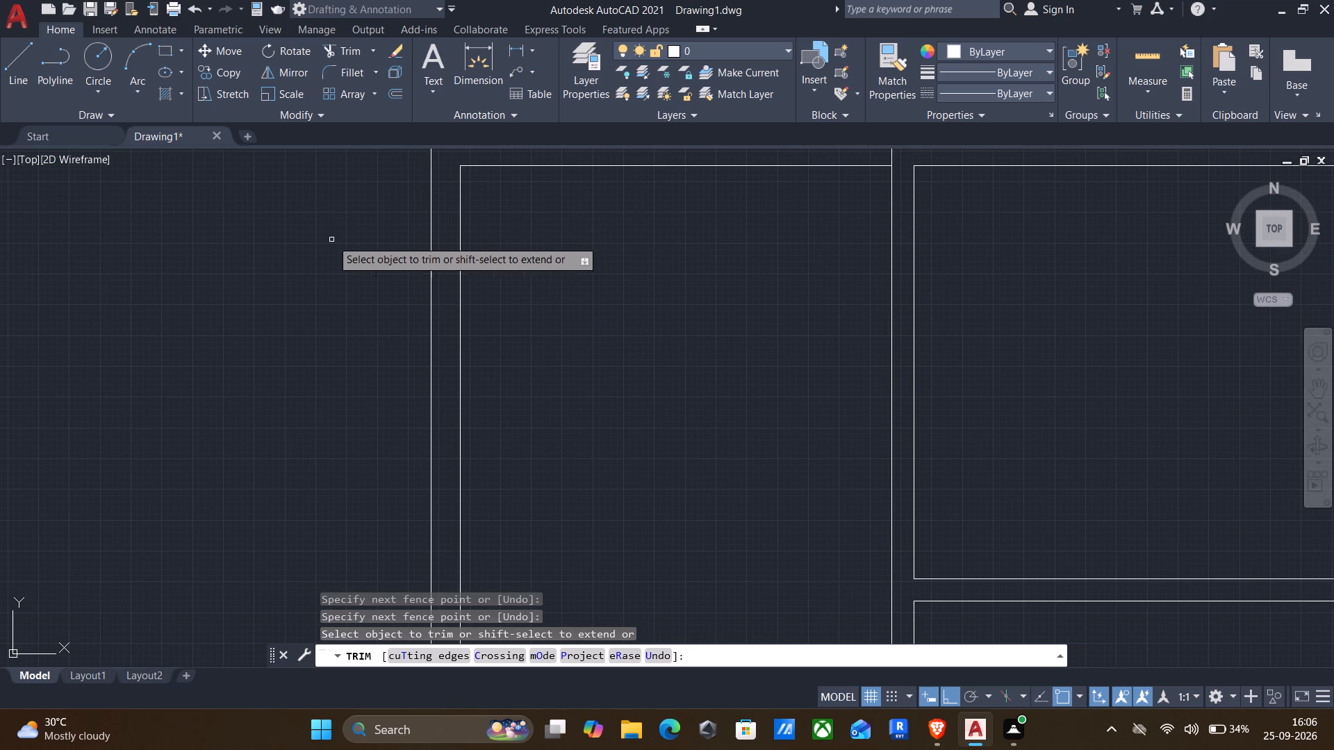
scroll(329, 243, down, 2)
middle_drag(322, 249, 383, 244)
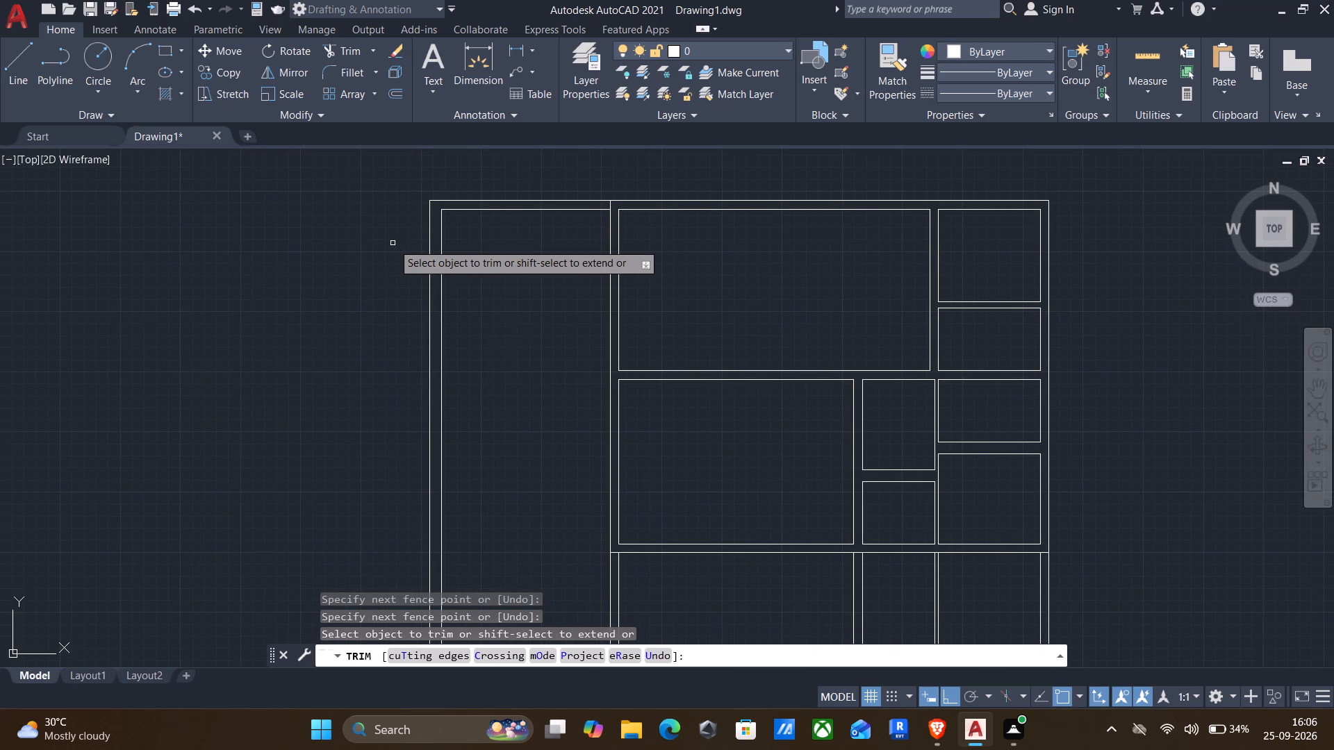
key(Escape)
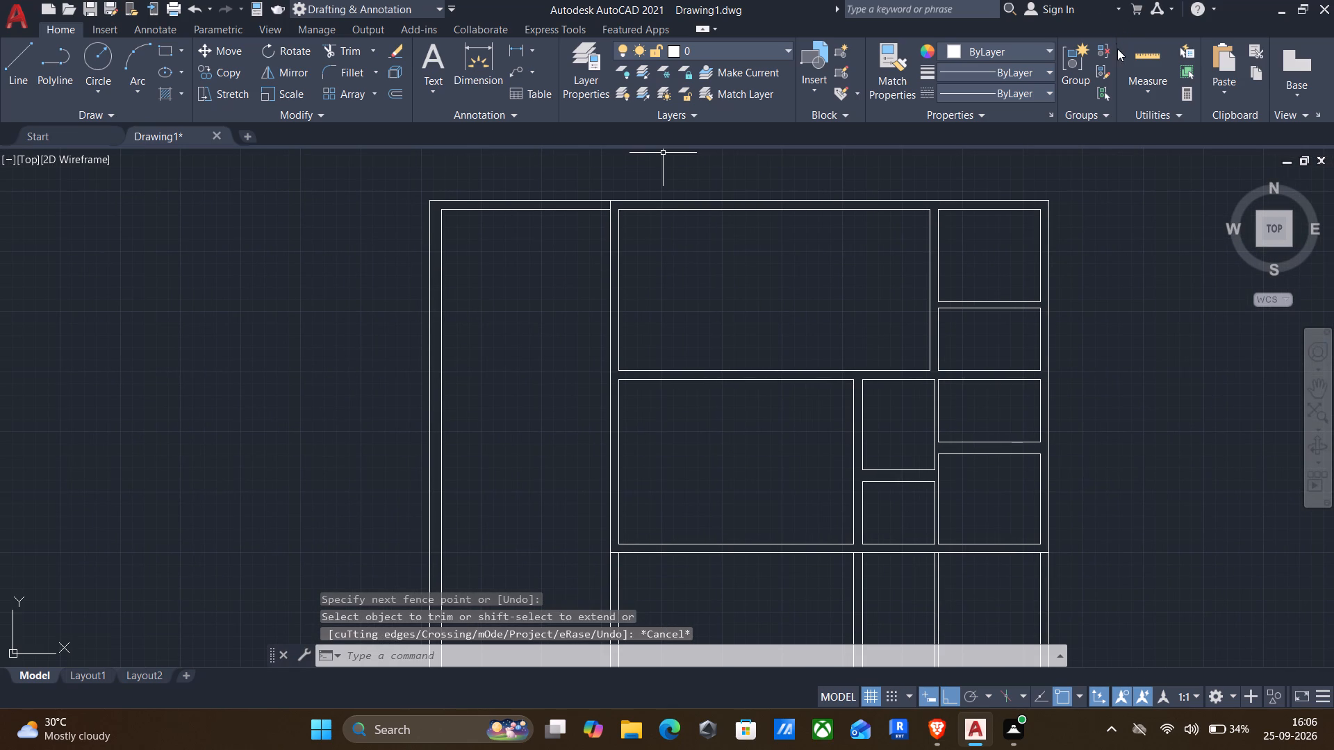
Quick-measure the width of the new far-left bay between its inner wall lines.
click(1127, 55)
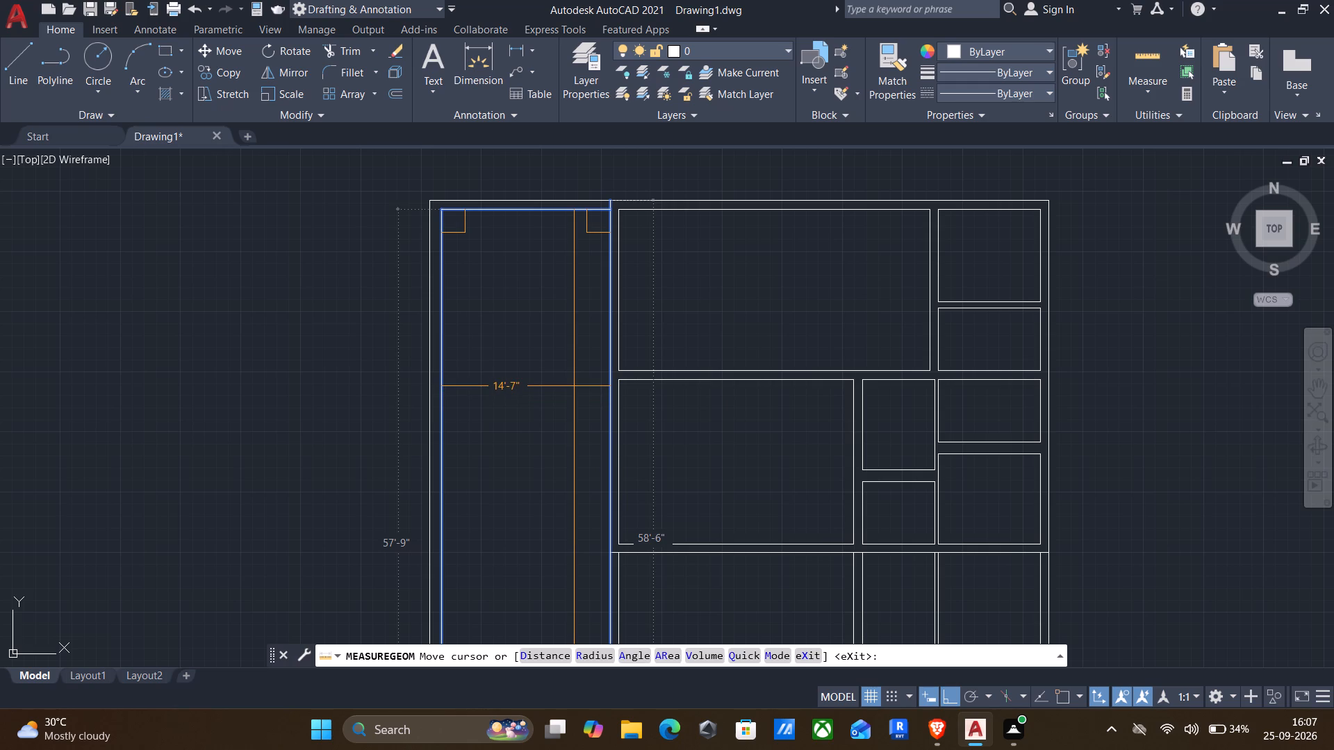
key(Escape)
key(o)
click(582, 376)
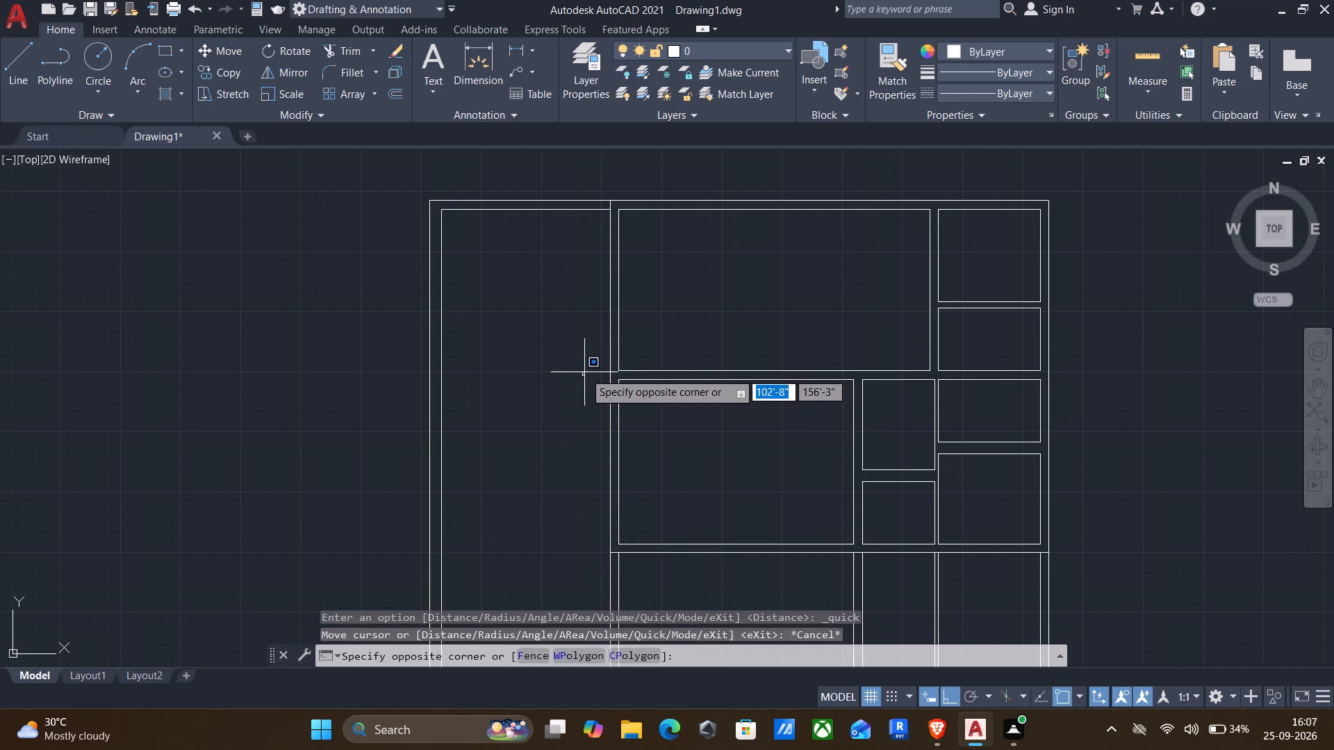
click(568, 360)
Offset the inner top wall line of the far-left bay 28'8" downward to place a cross wall.
key(o)
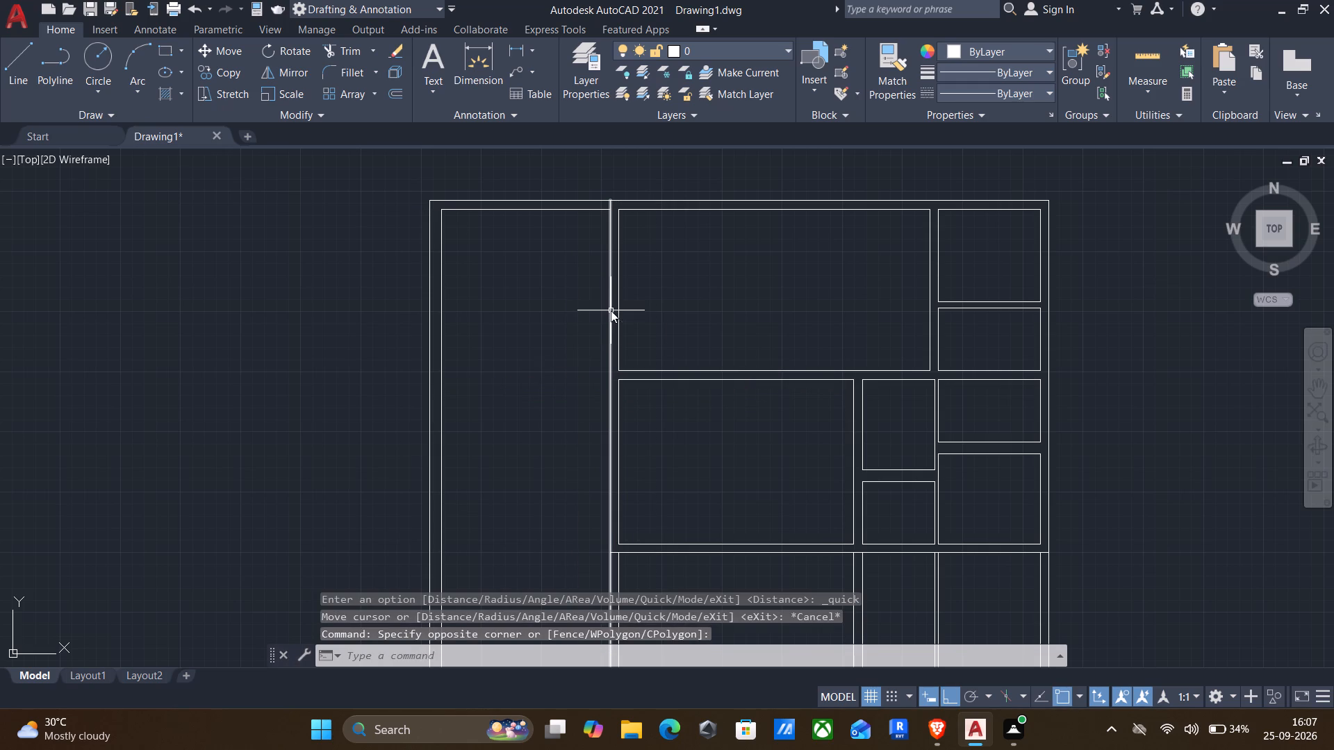
key(Return)
click(589, 226)
drag(558, 313, 558, 319)
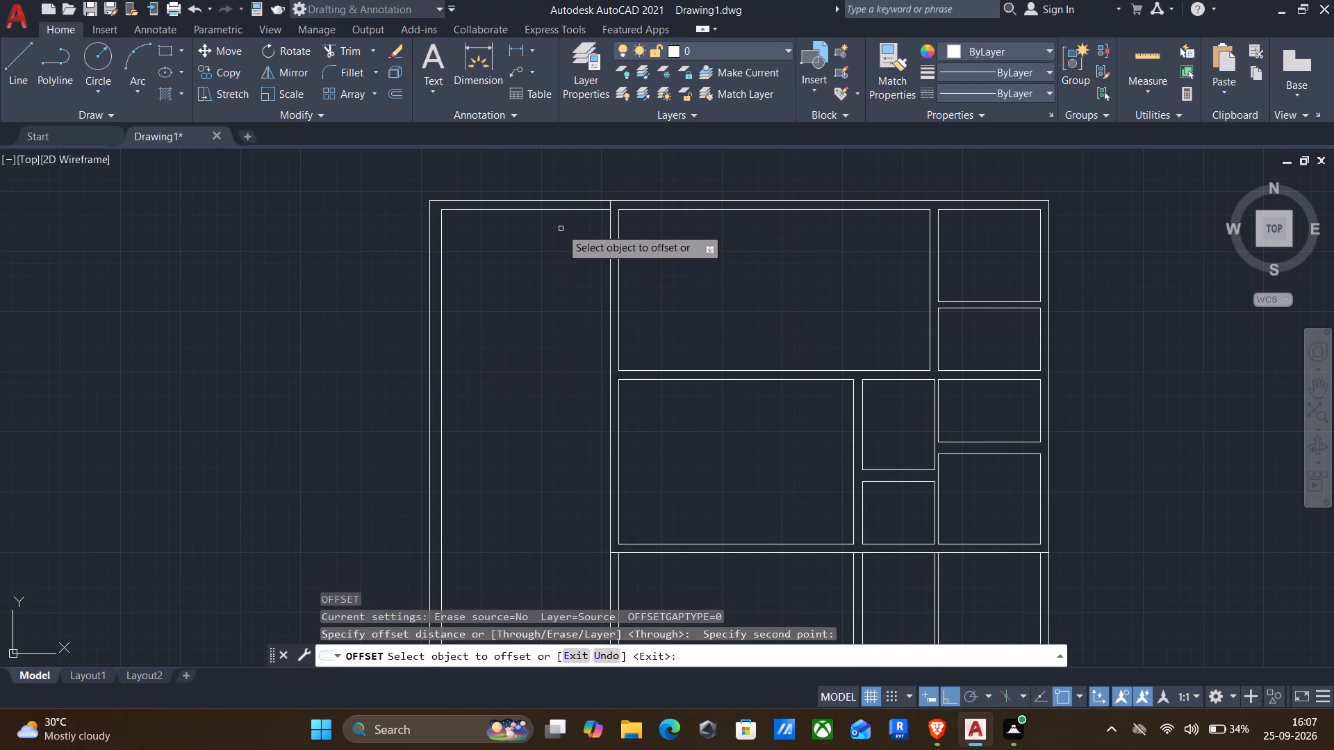
click(557, 208)
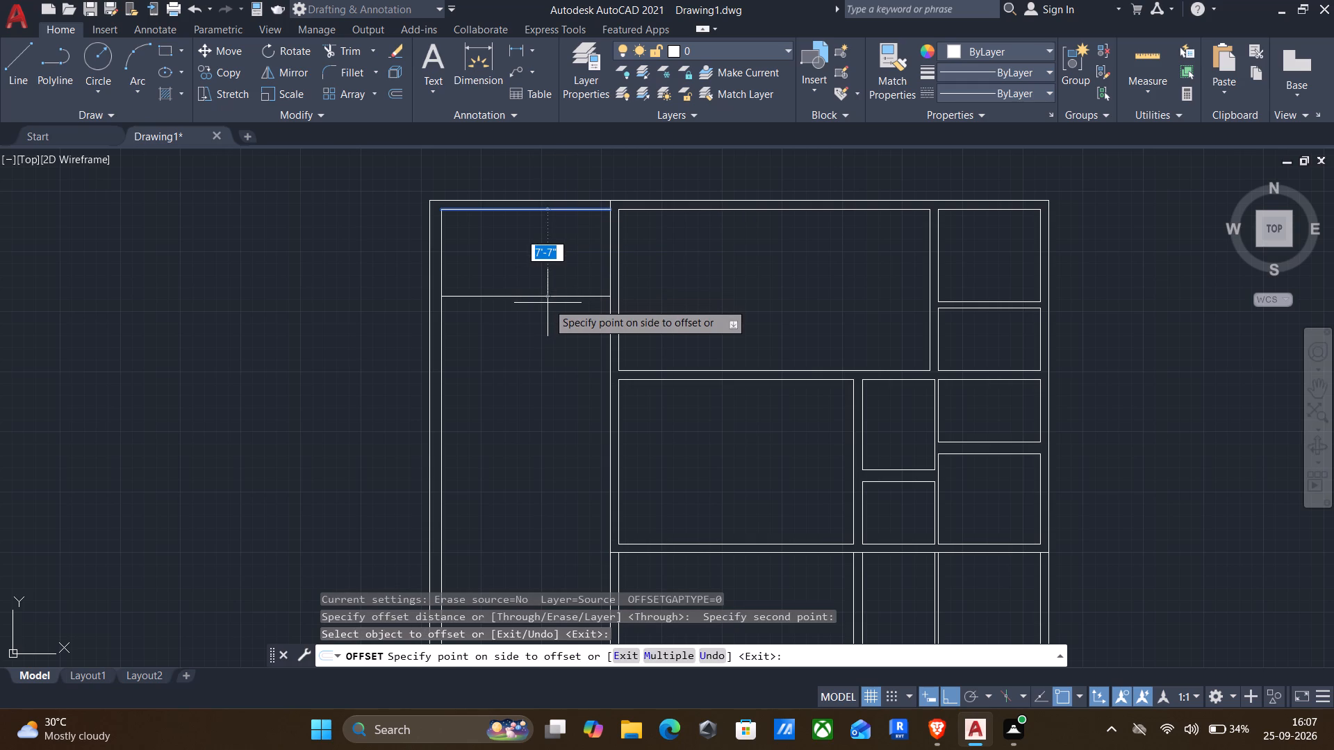
text(28)
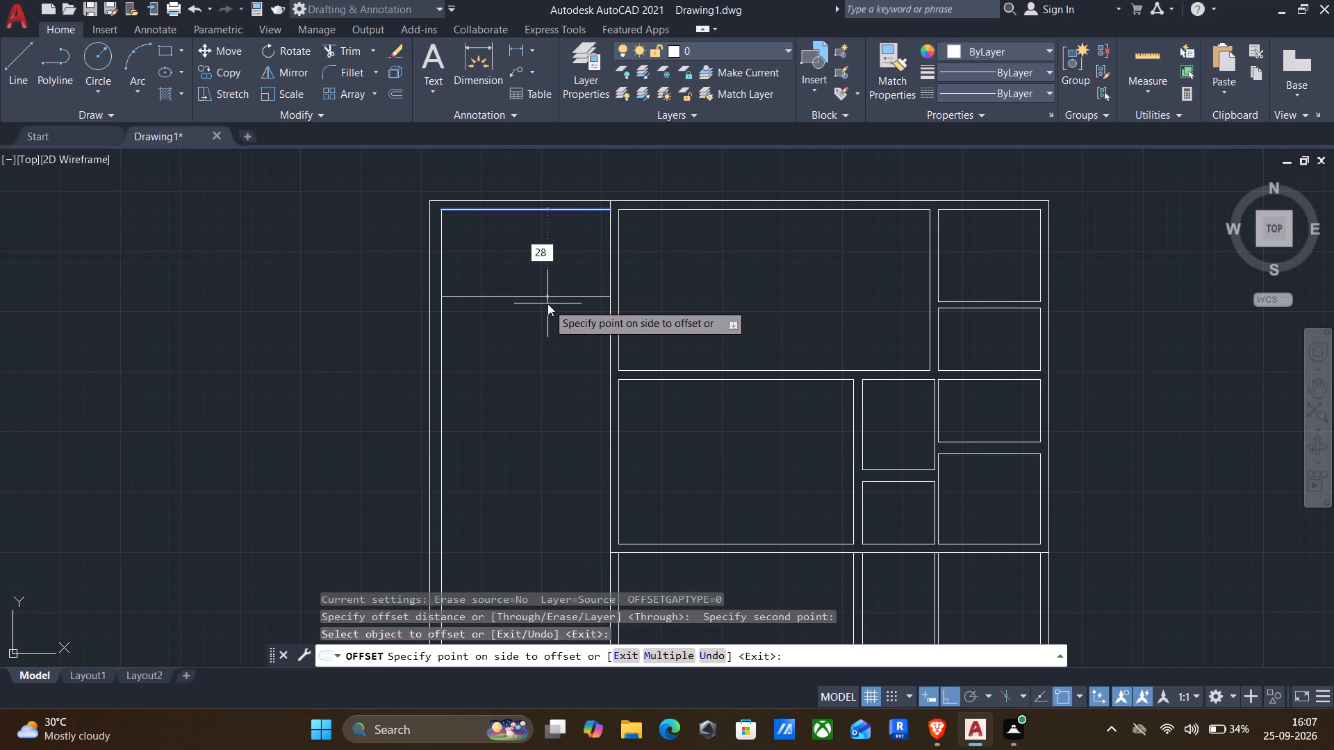
key(apostrophe)
key(8)
key(shift+quotedbl)
key(Return)
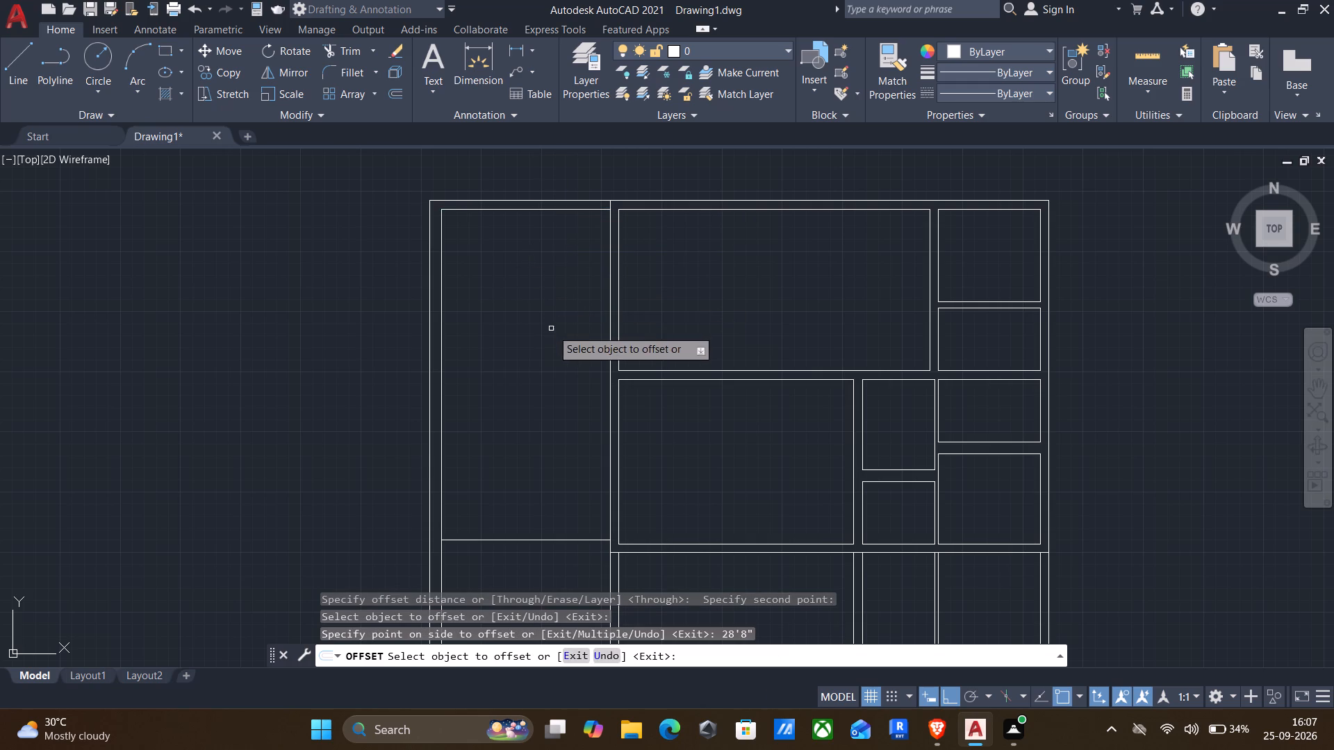
Offset the far-left bay's new cross-wall line 1' downward to form a double wall.
middle_drag(565, 402, 609, 246)
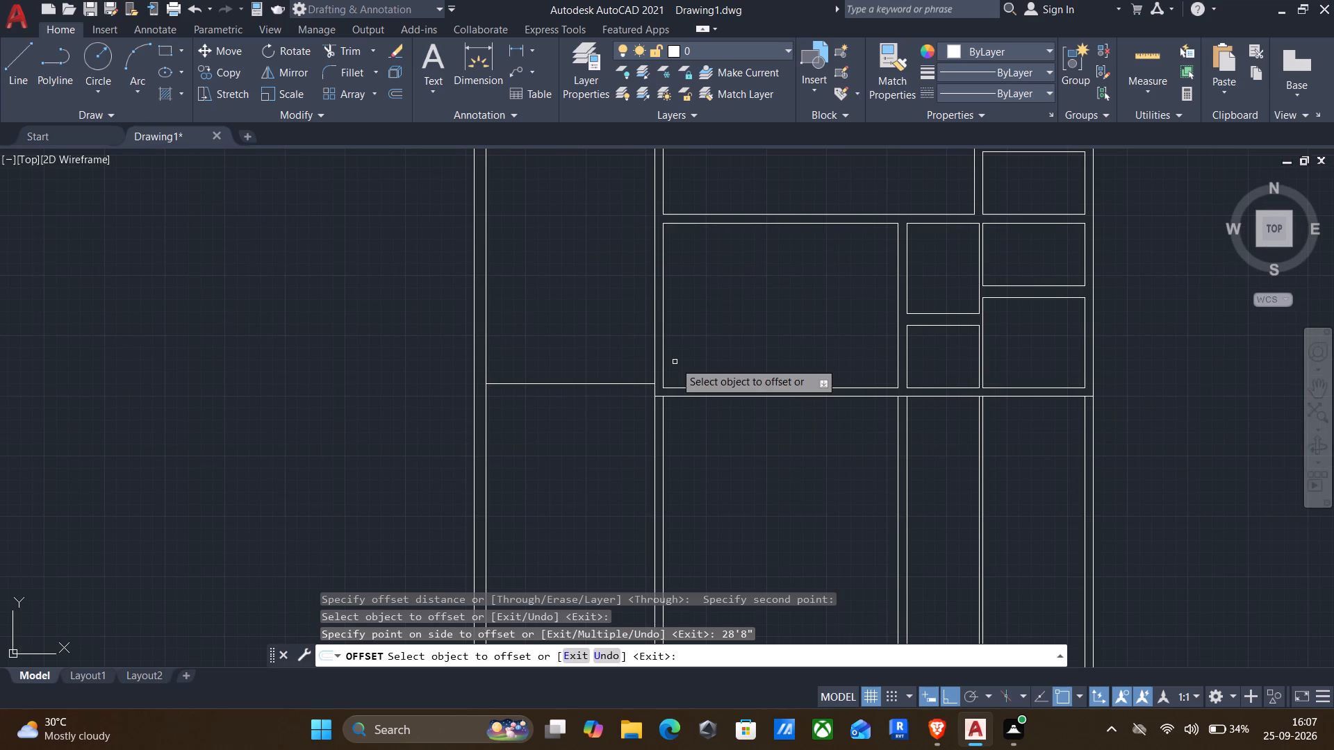
click(595, 381)
click(568, 384)
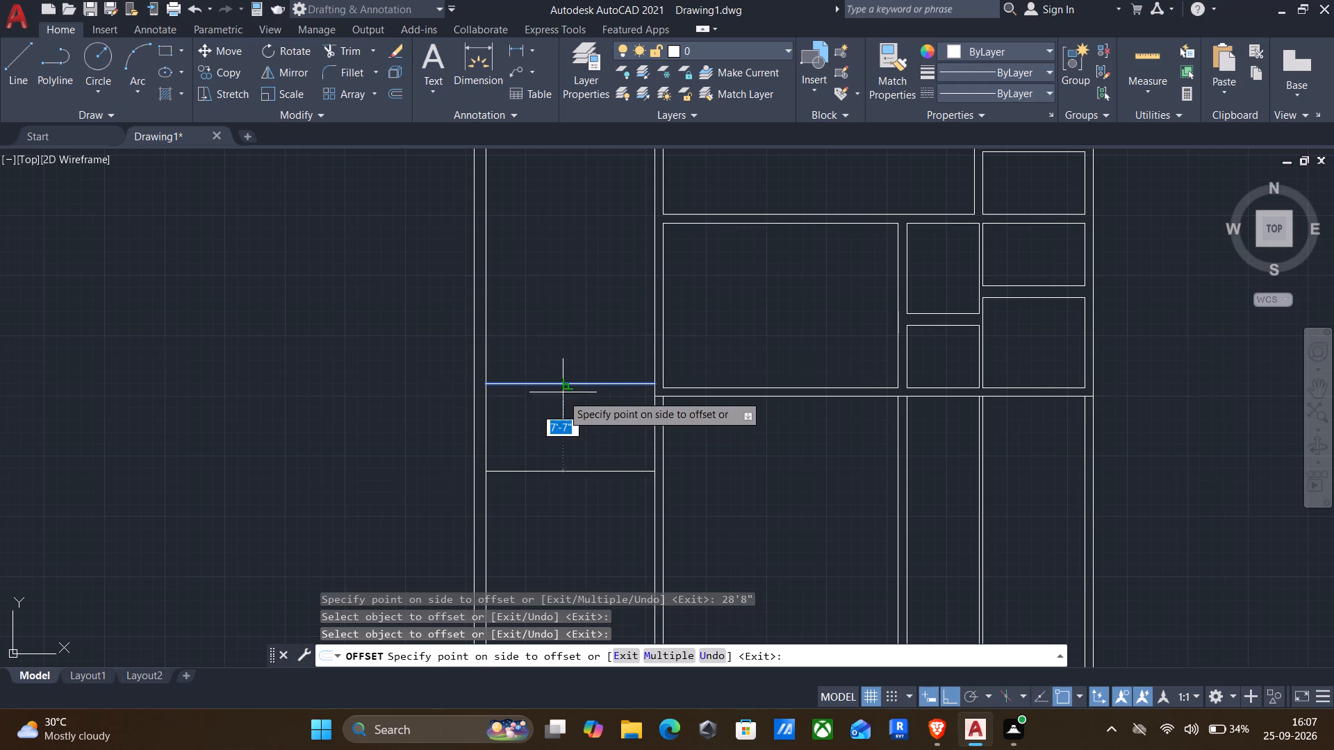
text(1')
key(Return)
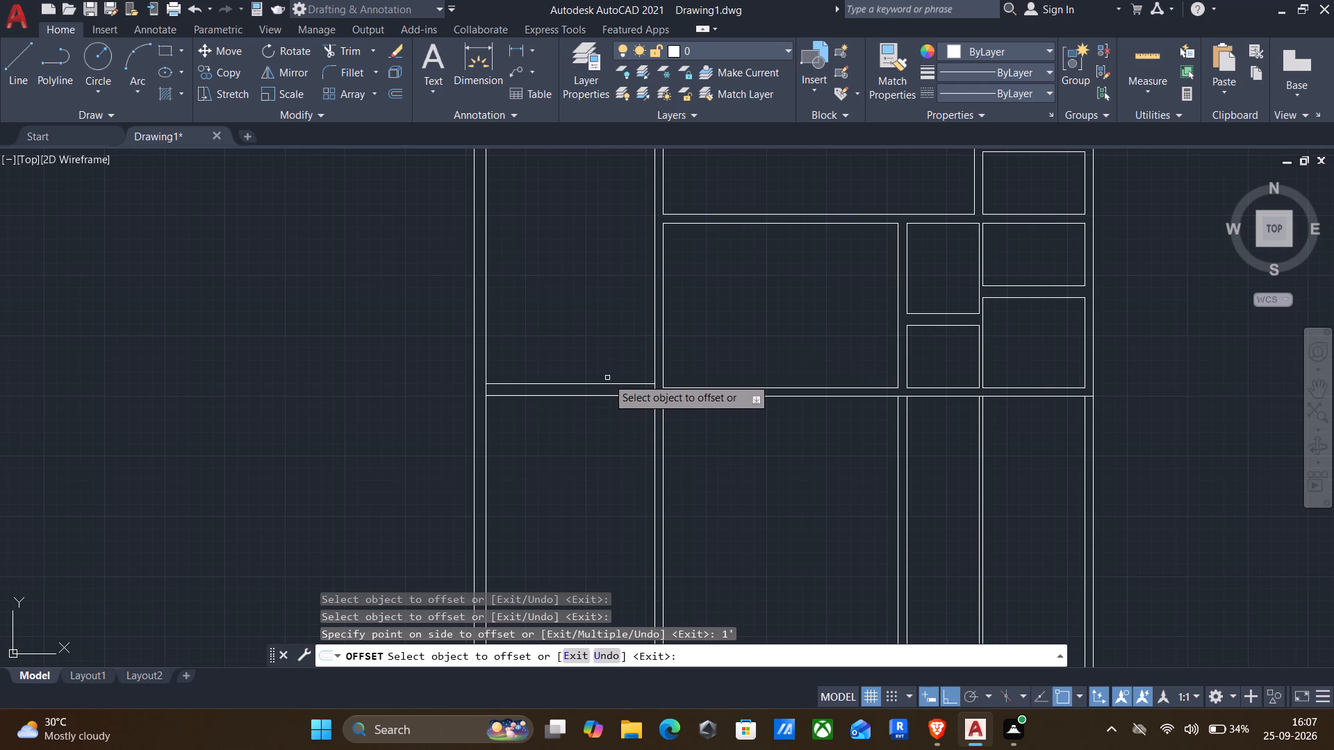
key(Return)
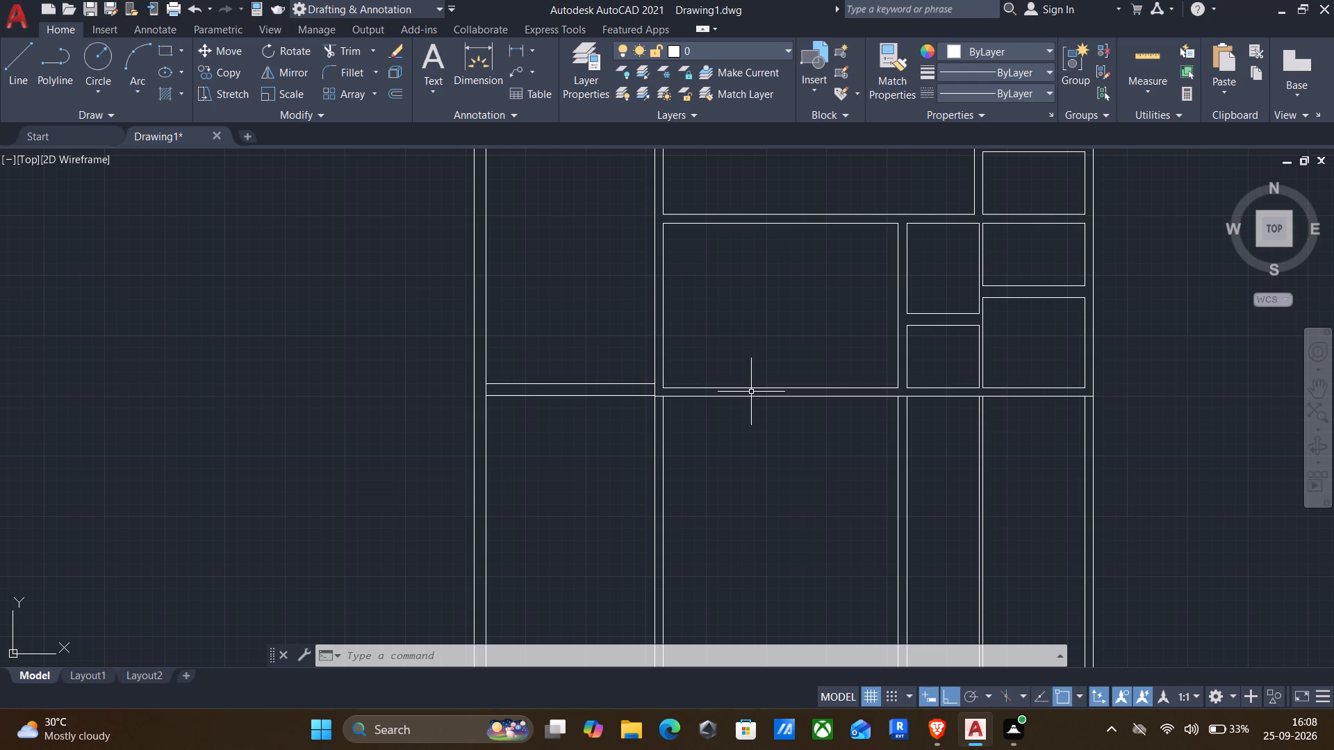
Offset the long horizontal wall line beneath the middle rooms 14'9" downward.
middle_drag(555, 448, 543, 451)
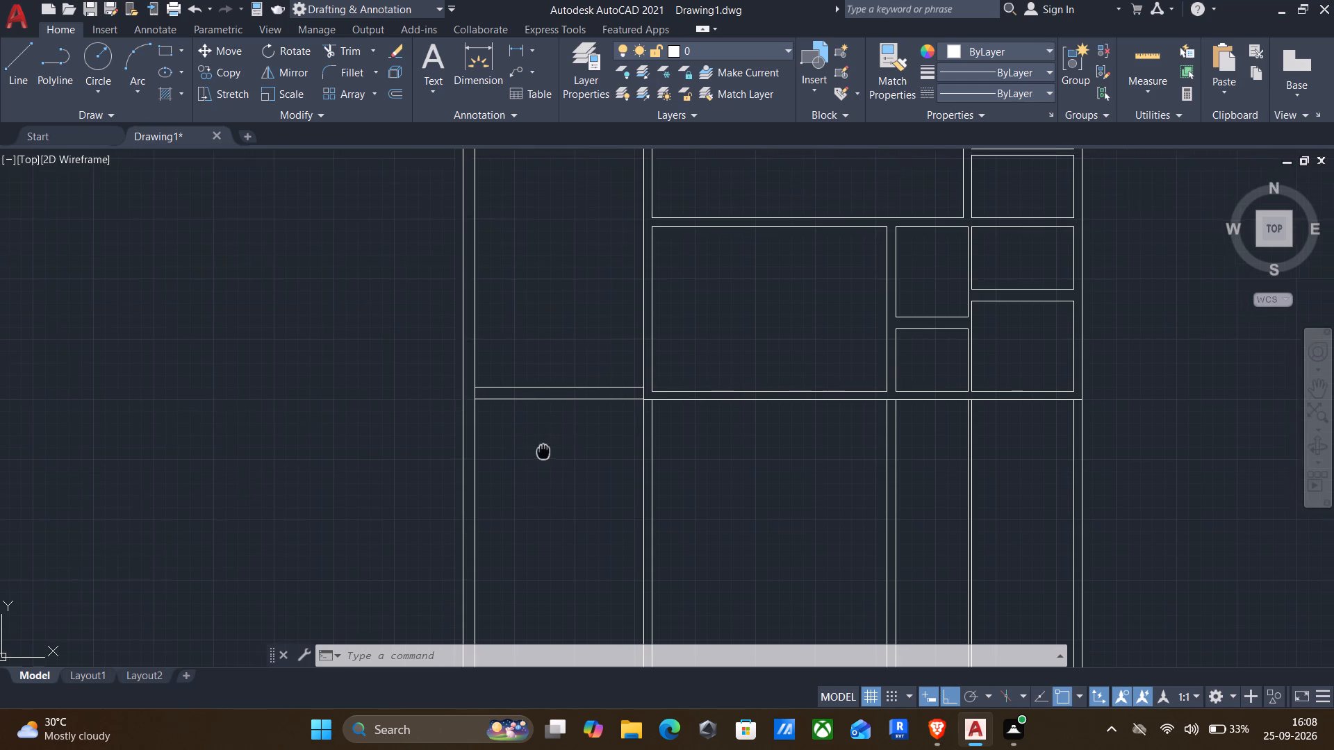
middle_drag(543, 451, 543, 378)
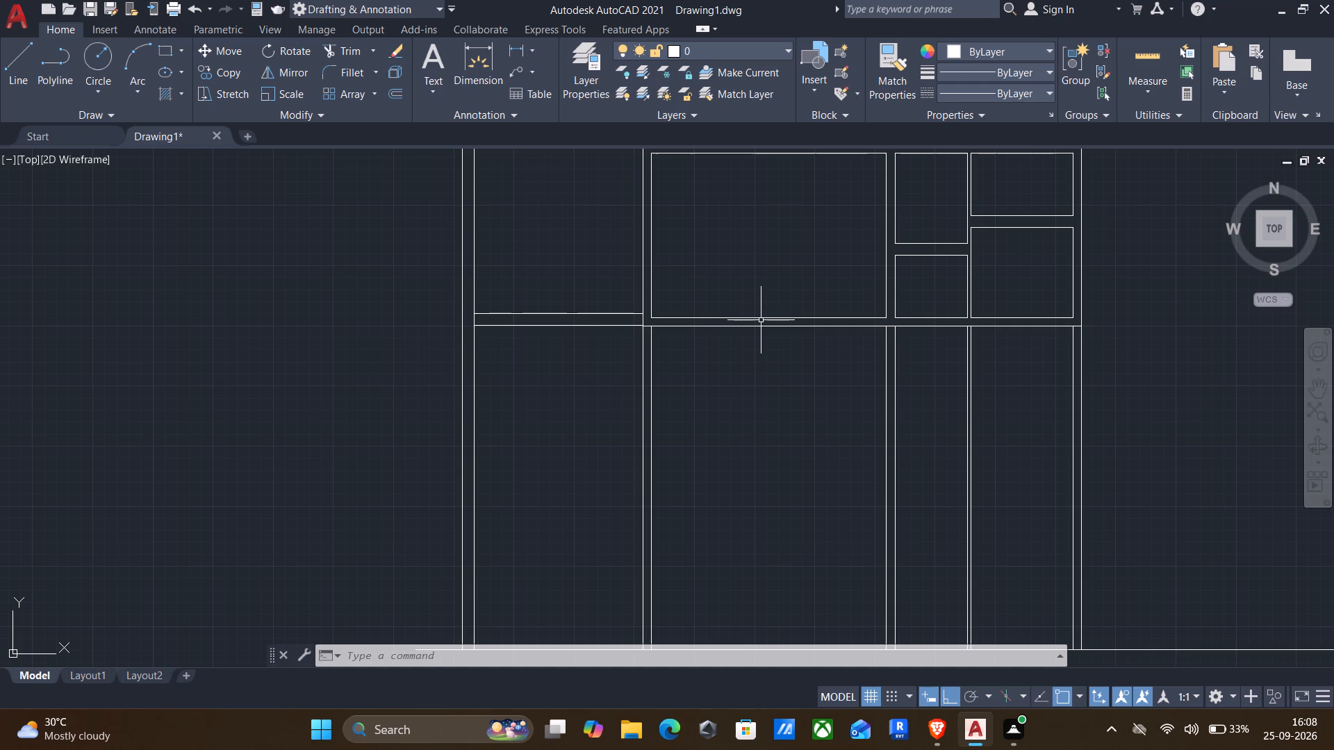
key(o)
key(Return)
drag(736, 345, 734, 358)
click(724, 422)
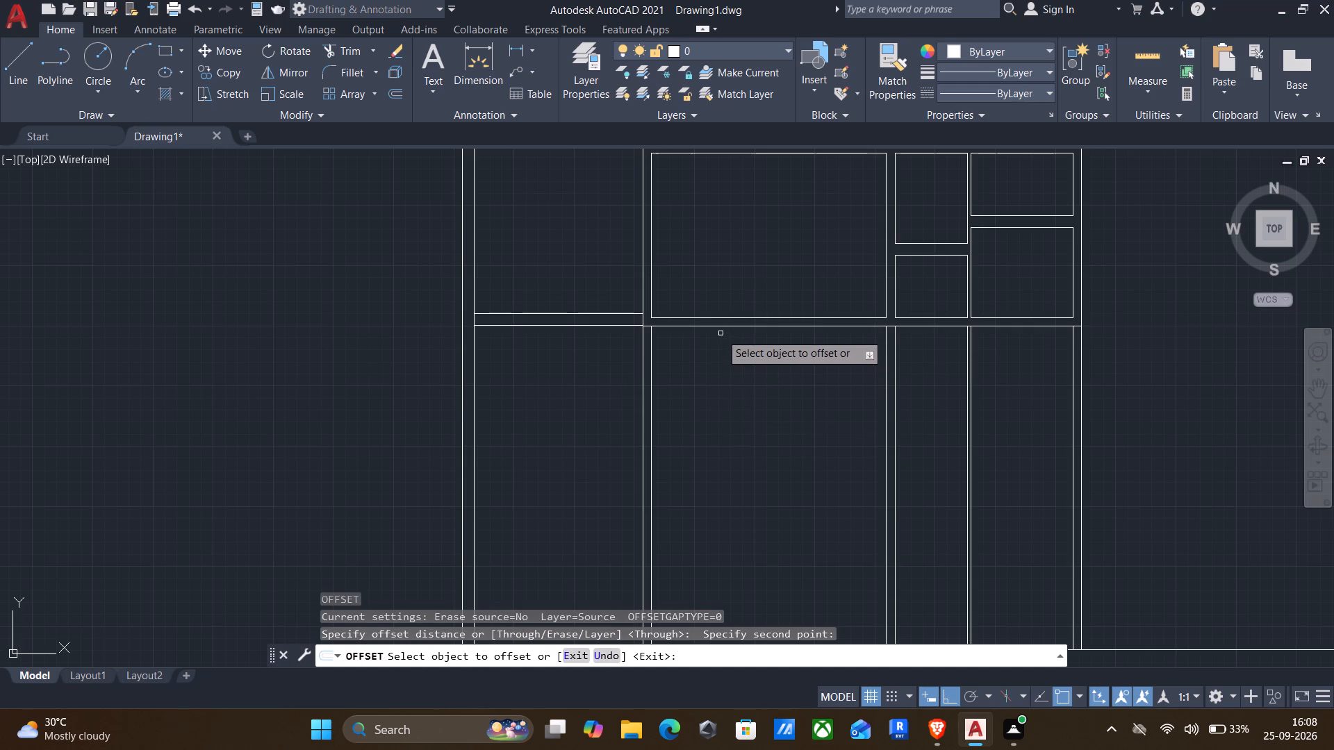
click(709, 325)
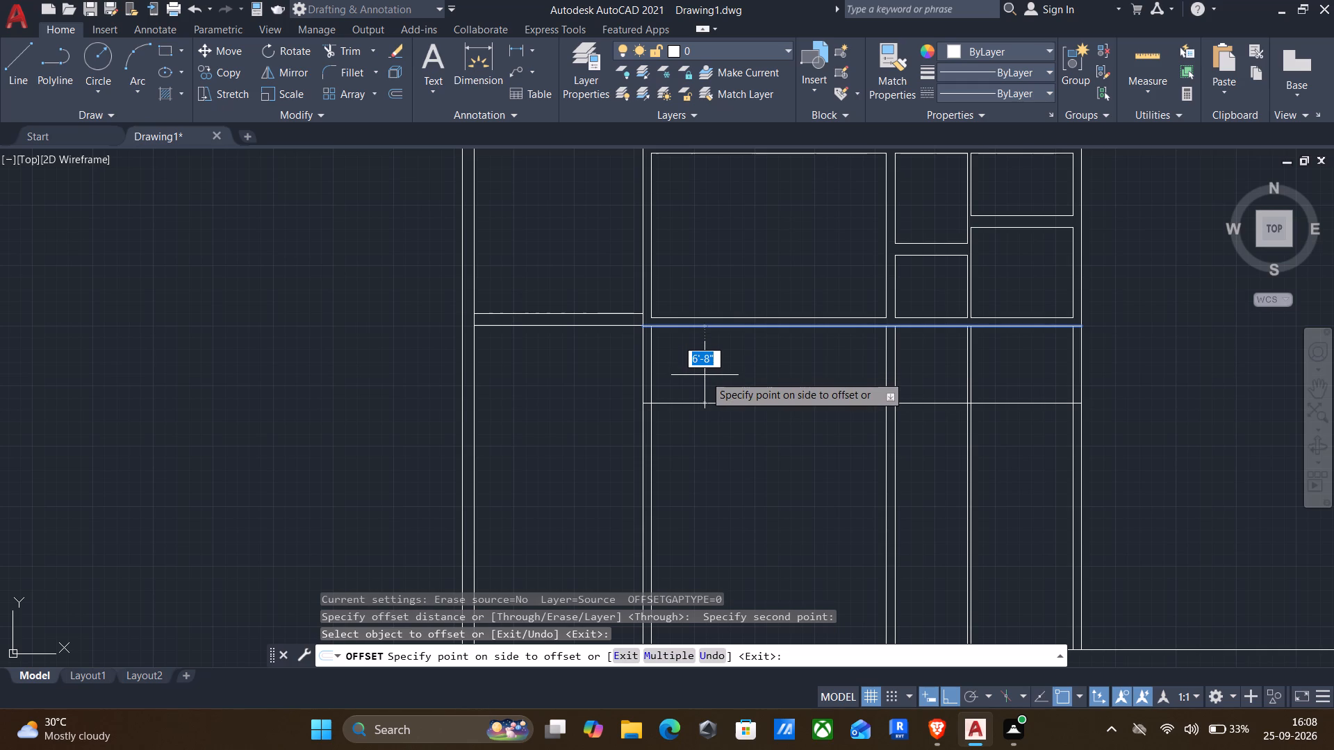
text(14'9")
key(Return)
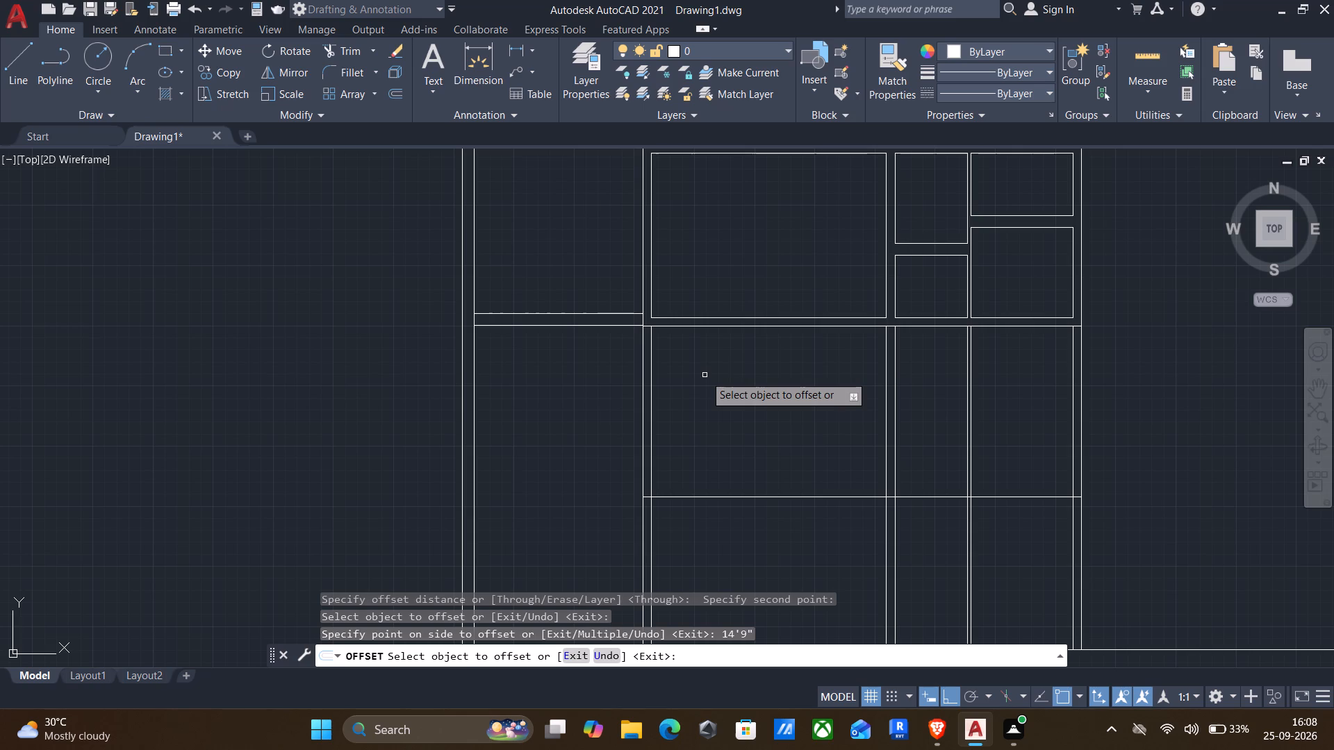
Offset the new lower horizontal line 1' downward to form a double cross wall.
click(704, 497)
key(1)
key(apostrophe)
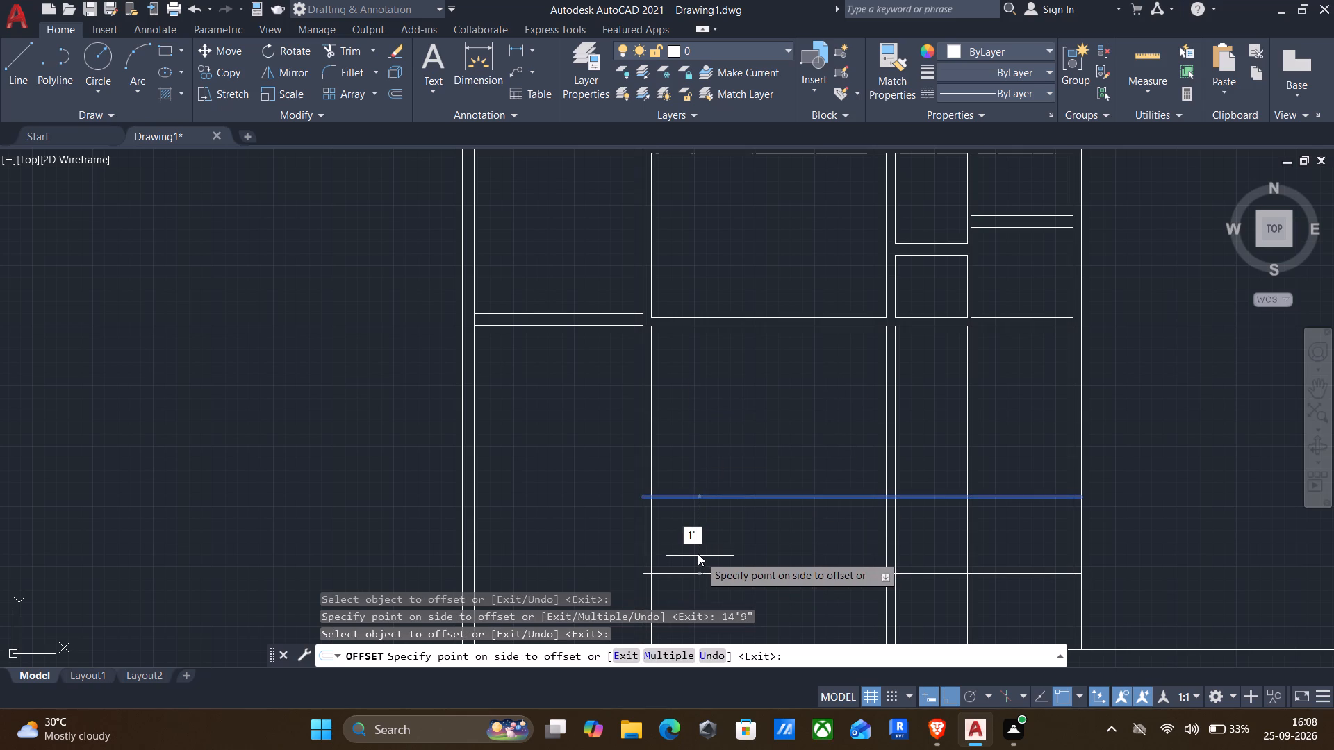
key(Return)
middle_drag(708, 494, 718, 350)
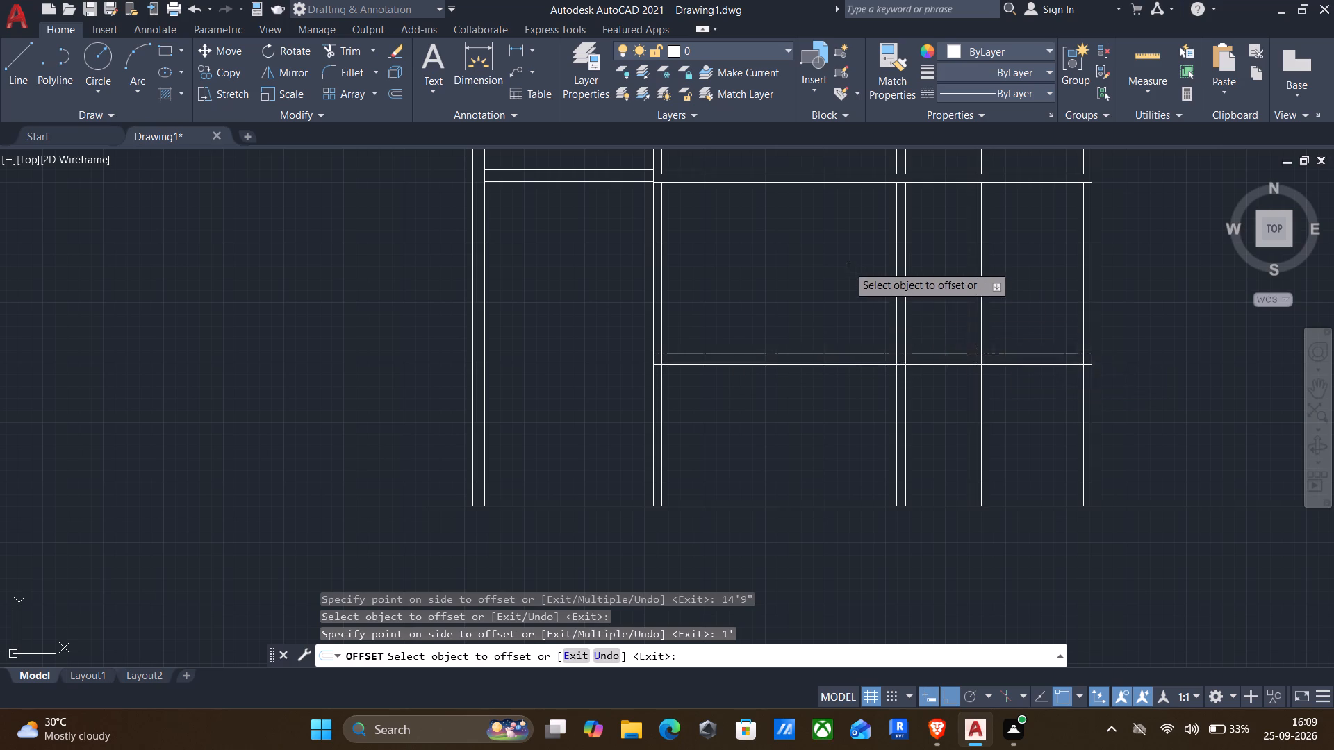
scroll(847, 265, down, 1)
middle_drag(841, 276, 784, 358)
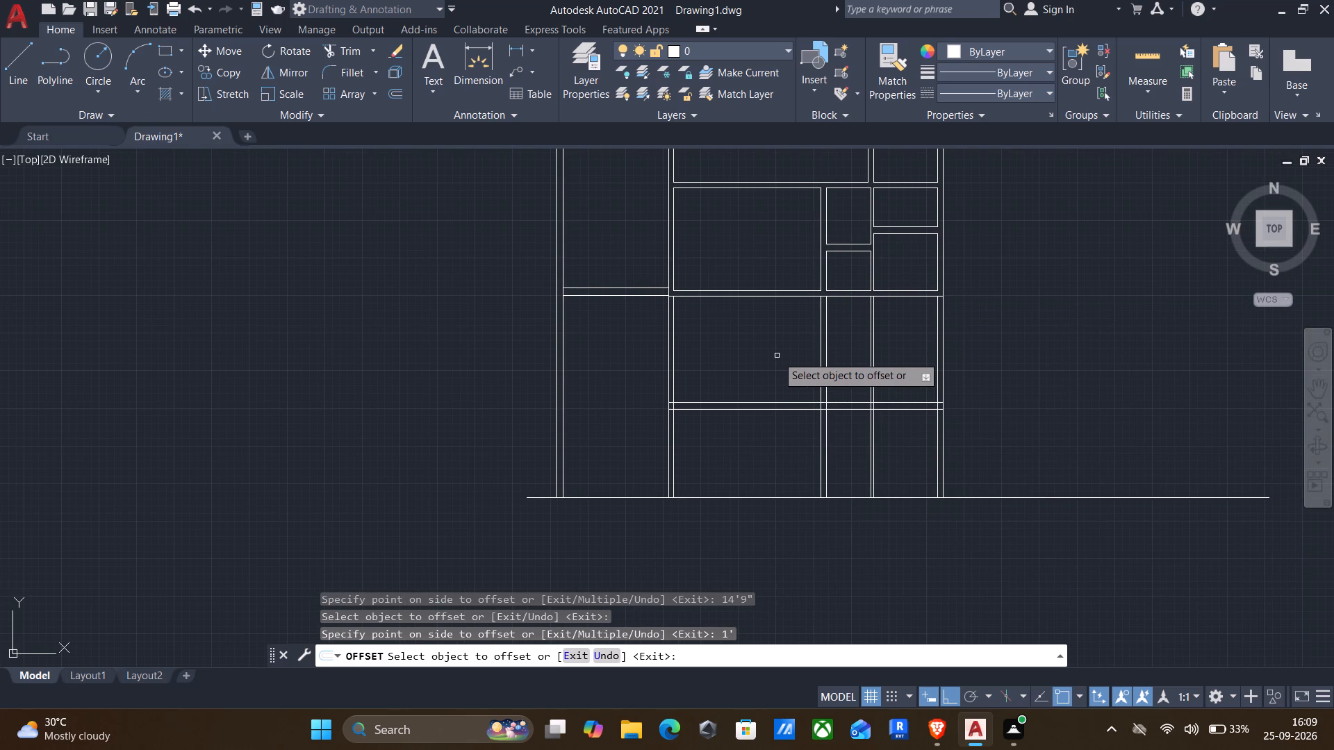
middle_drag(779, 363, 665, 365)
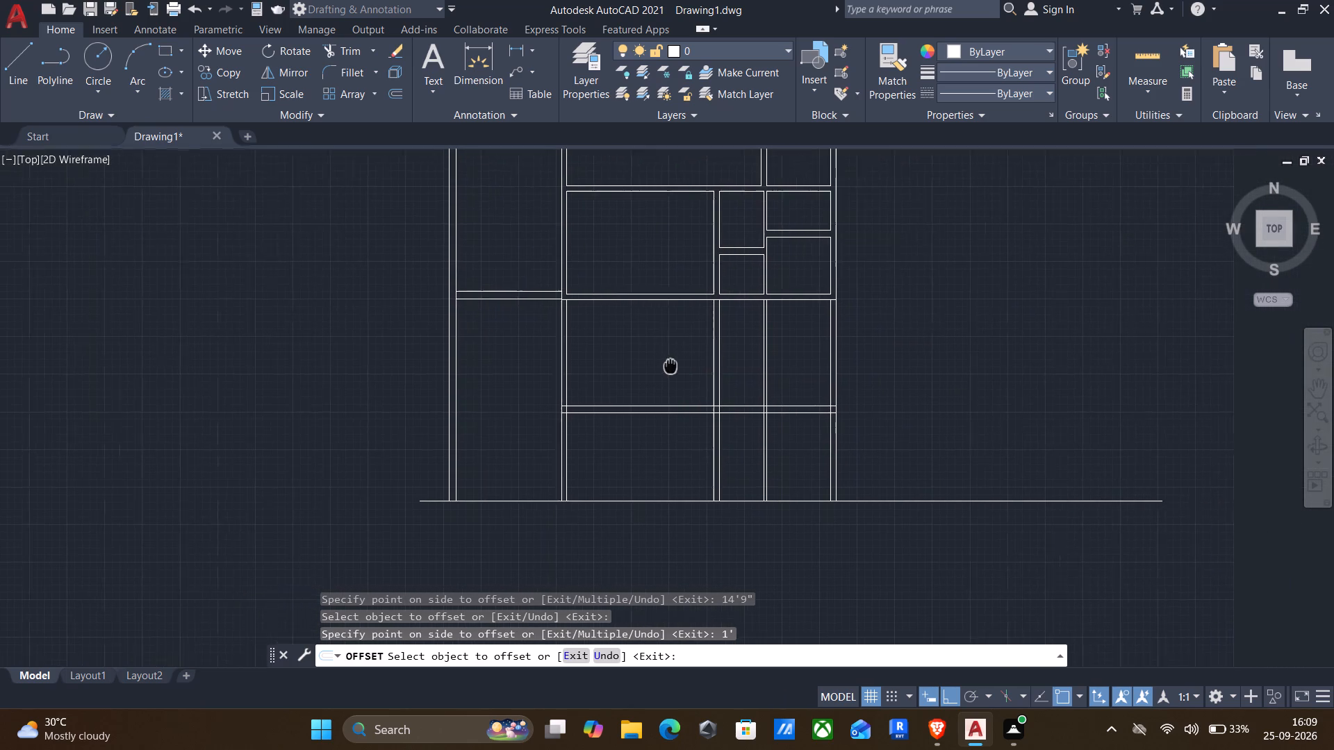
middle_drag(665, 365, 654, 364)
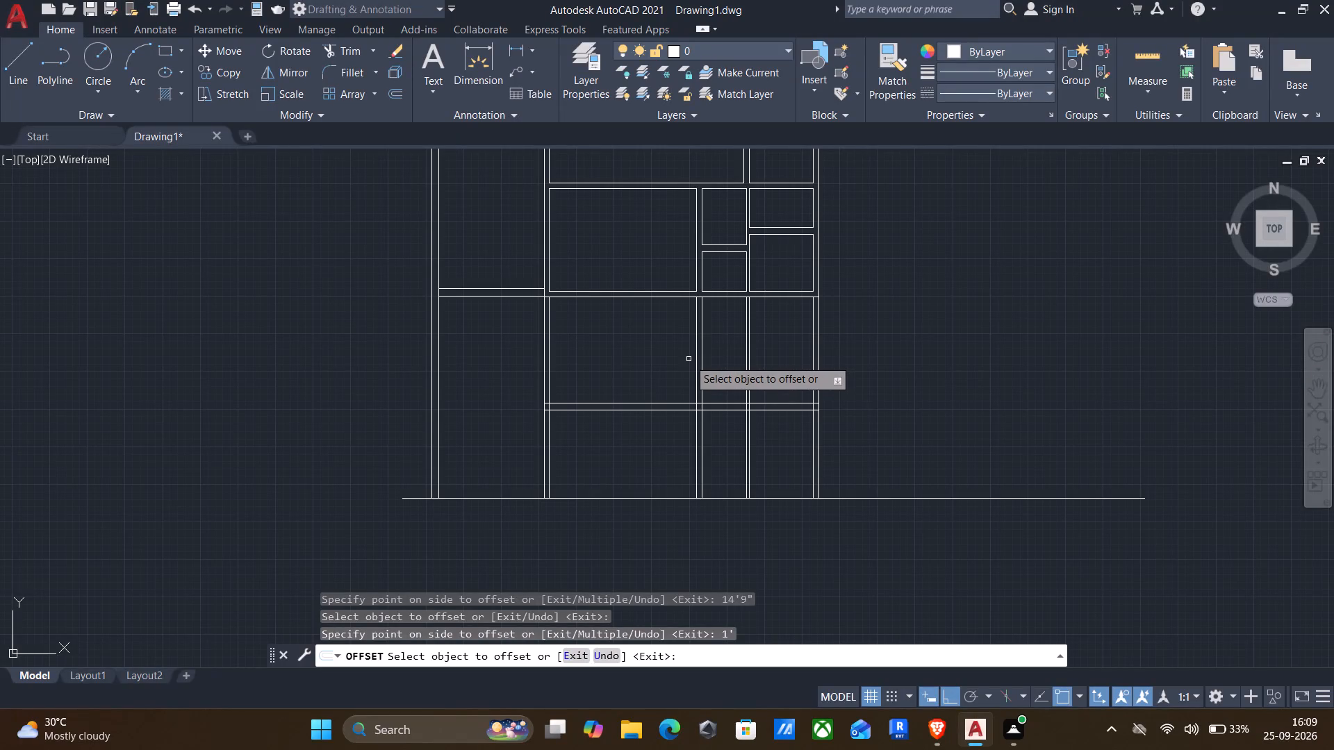
key(Escape)
Trim the new lower cross wall out of the two right-hand bays, including its stubs inside the vertical double walls.
text(tr)
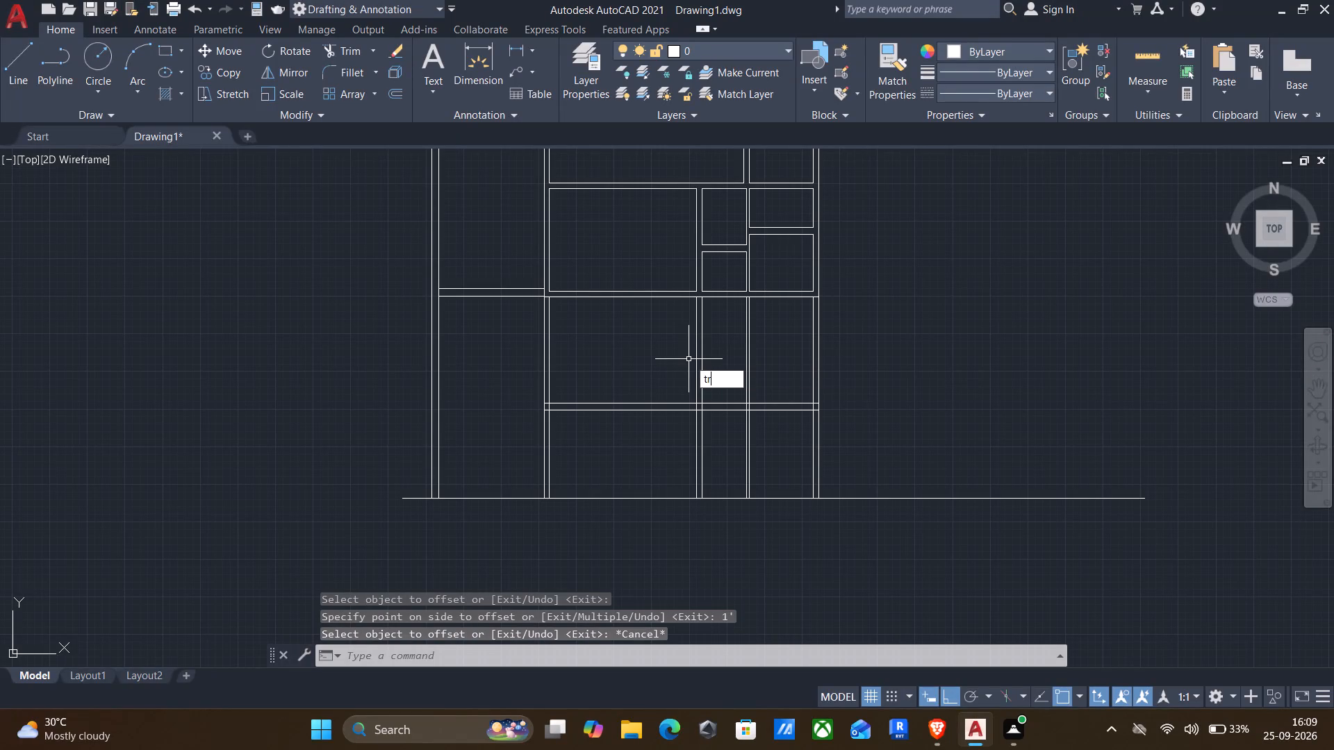
key(Return)
scroll(737, 392, up, 1)
drag(720, 442, 721, 351)
scroll(720, 446, up, 1)
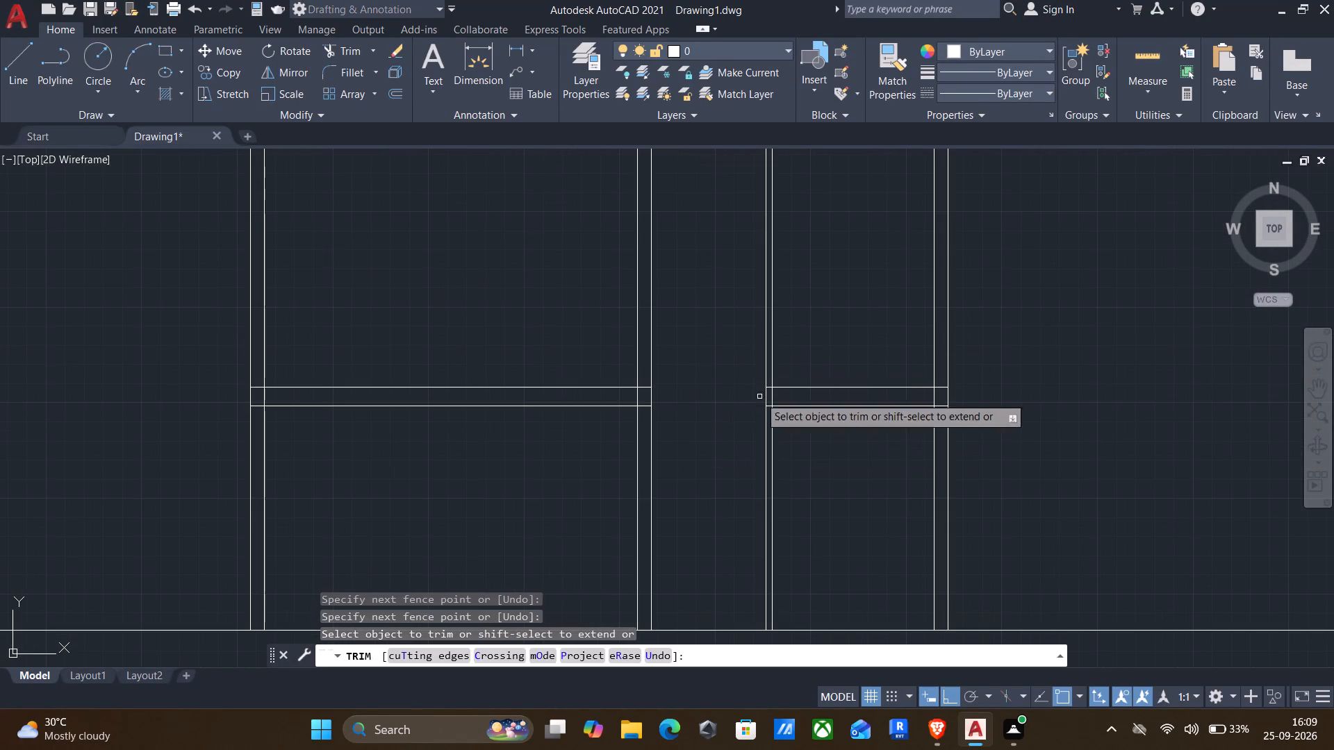
drag(799, 433, 821, 332)
scroll(953, 394, up, 3)
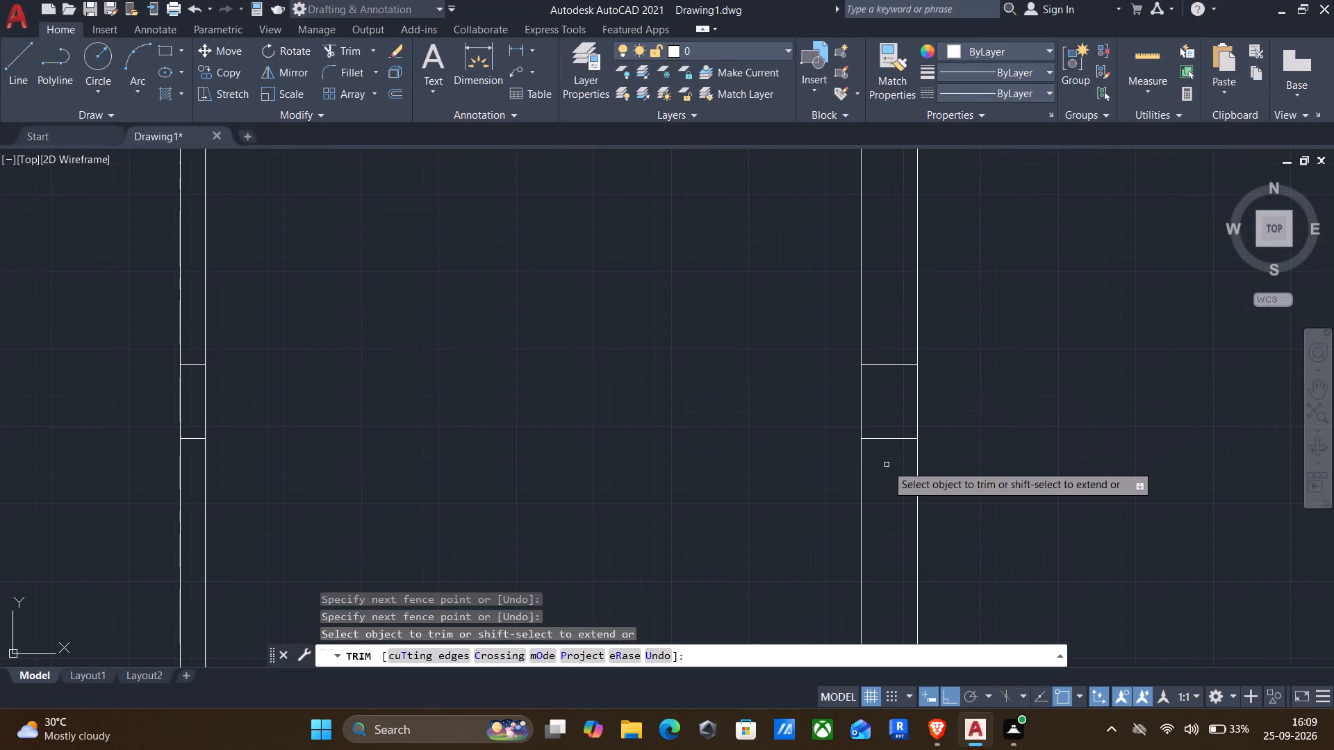
drag(887, 466, 878, 333)
scroll(146, 399, up, 3)
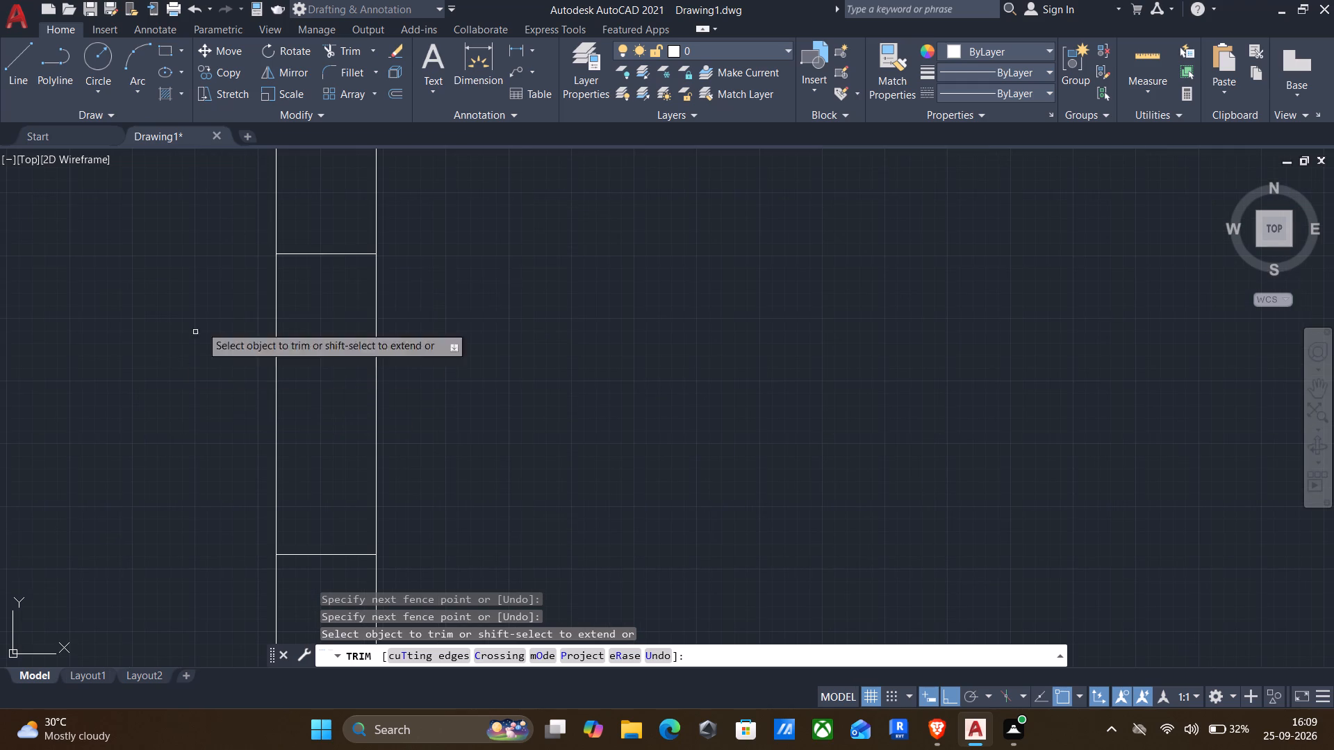
drag(312, 224, 352, 587)
scroll(331, 494, down, 3)
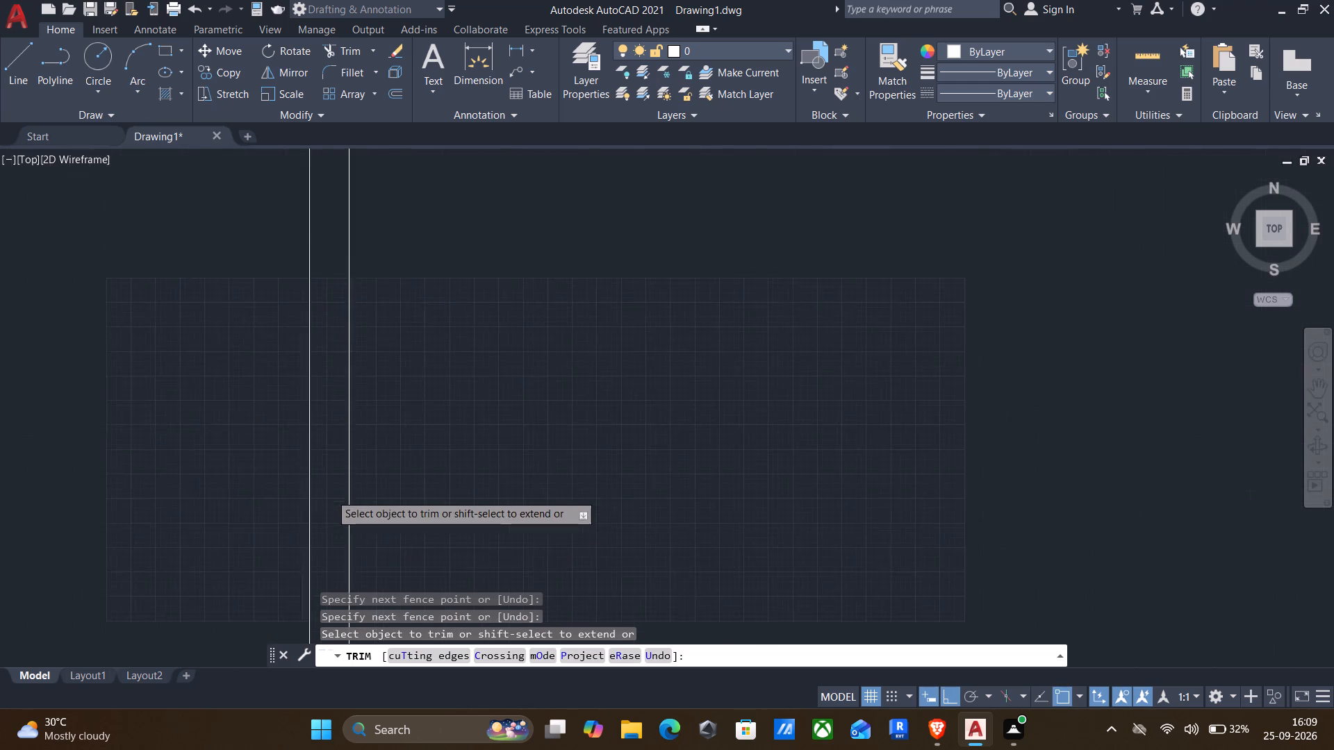
Trim the junction of the lower cross wall with the large lower room's right wall, removing the stubs and the inner line between them.
middle_drag(281, 435, 746, 406)
scroll(707, 442, down, 2)
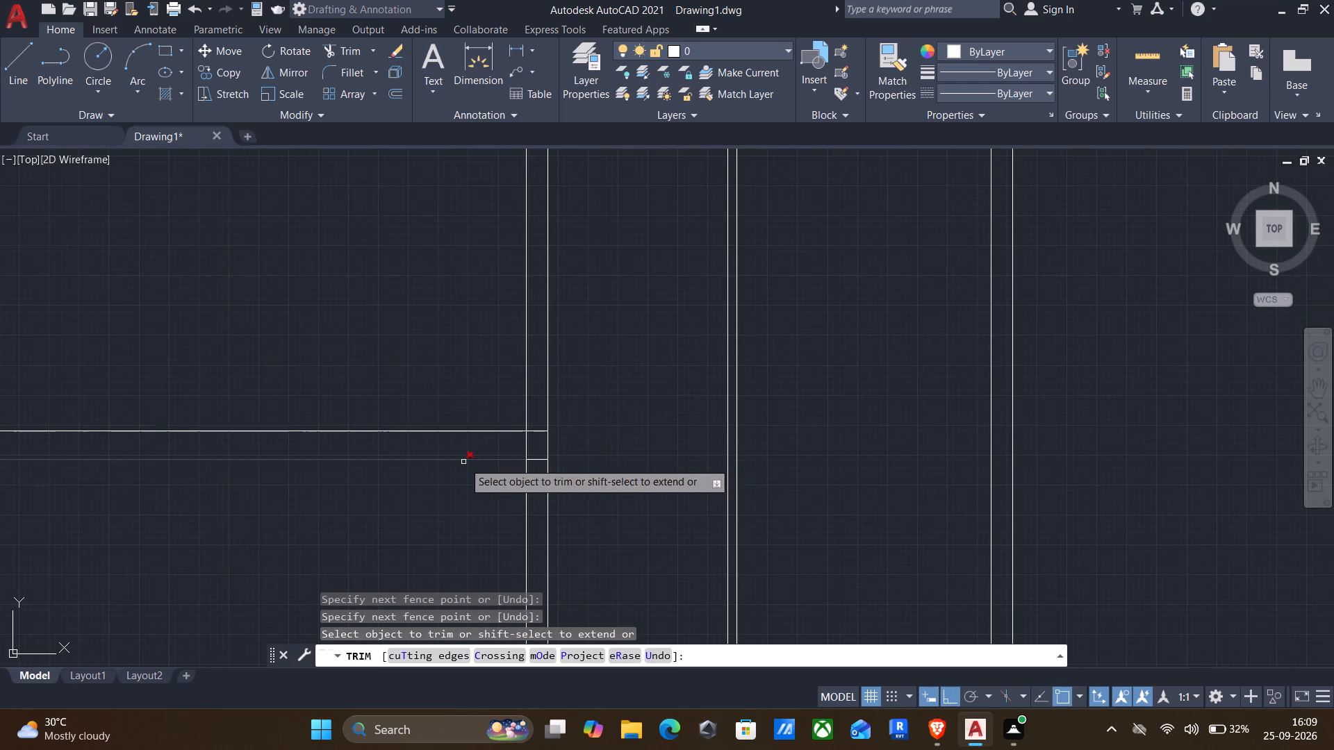
scroll(552, 460, up, 3)
drag(461, 520, 491, 329)
drag(489, 333, 410, 432)
Trim the junction of the lower cross wall with the large lower room's left wall, removing the stubs and the inner line between them.
scroll(377, 431, down, 3)
middle_drag(365, 444, 949, 435)
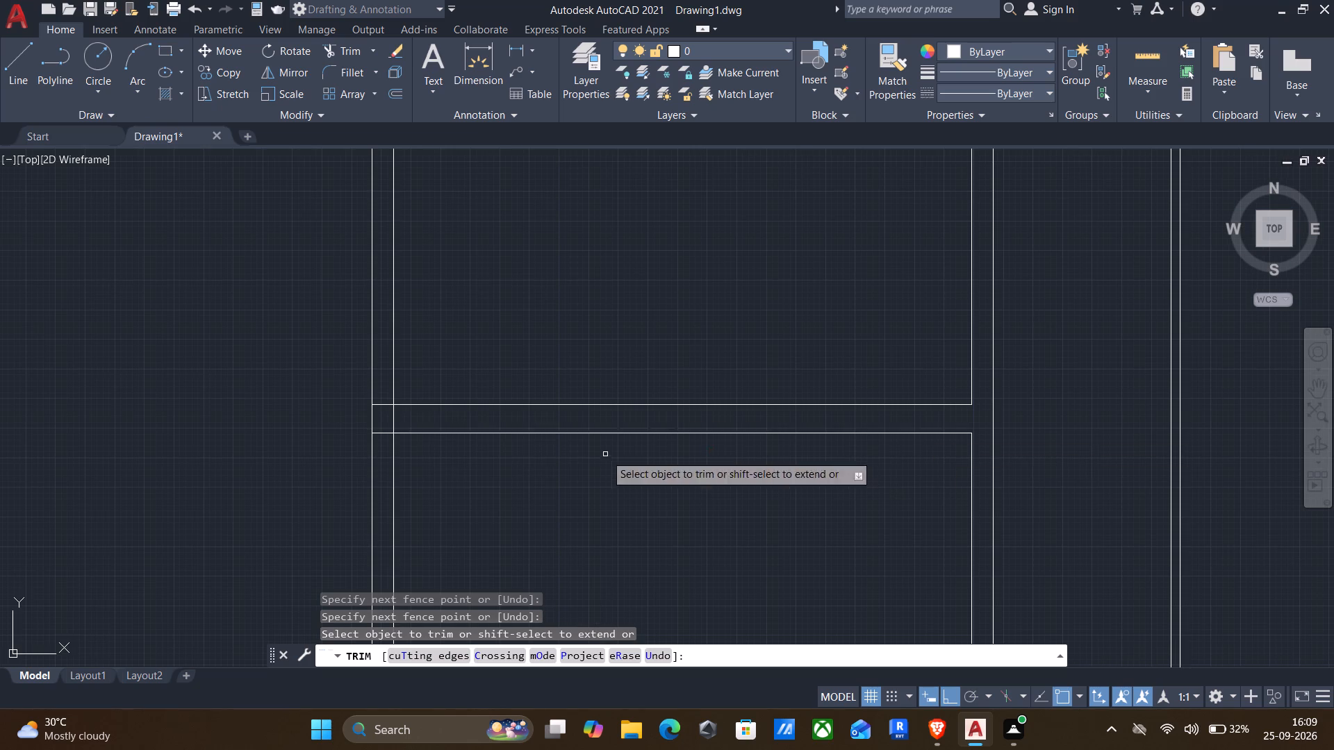
scroll(372, 435, up, 3)
drag(391, 494, 415, 244)
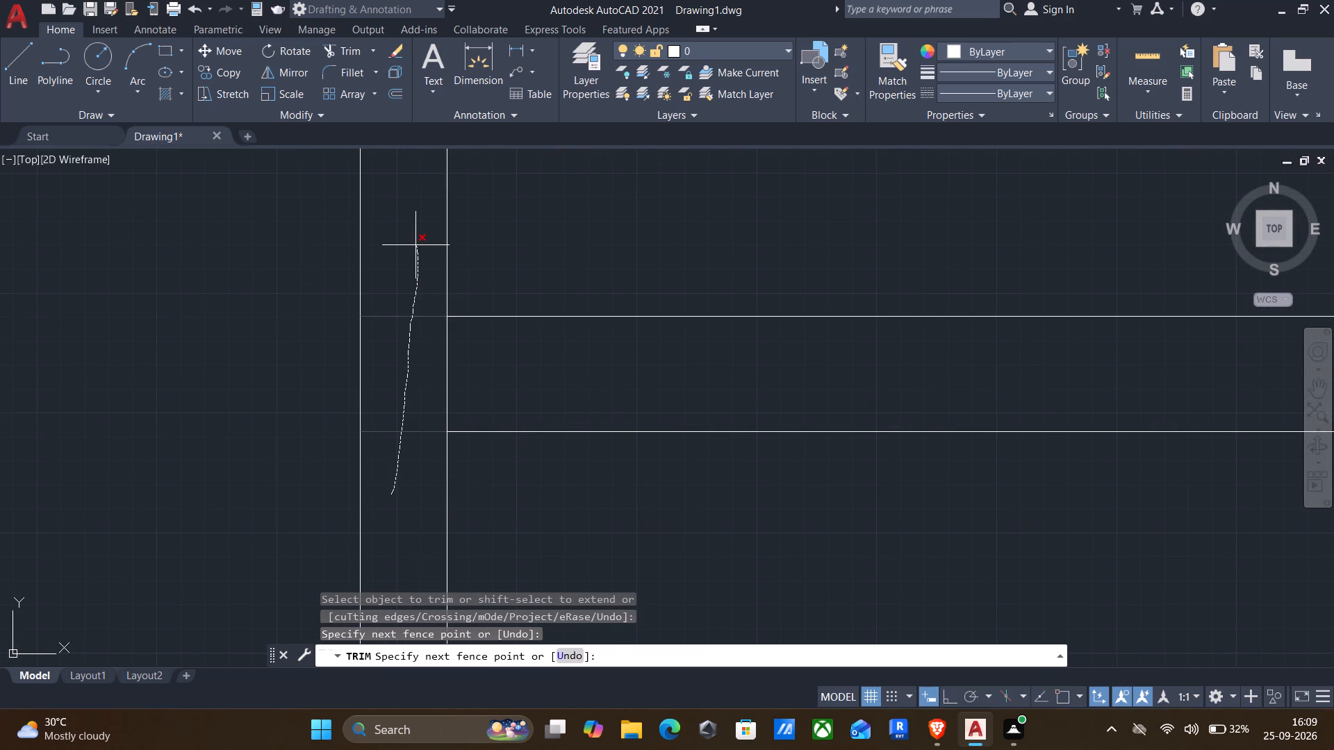
drag(415, 244, 645, 395)
scroll(579, 399, down, 4)
middle_drag(405, 379, 531, 472)
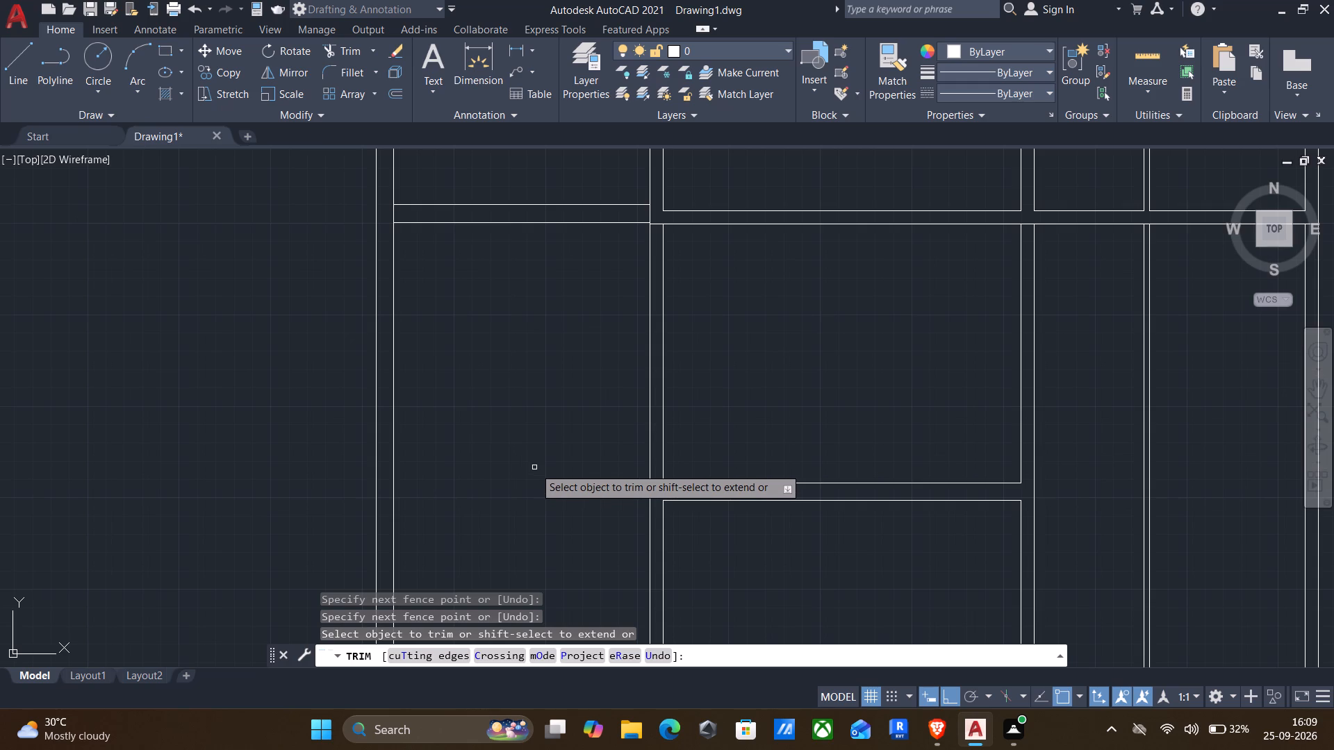
scroll(534, 467, down, 1)
middle_drag(534, 470, 591, 606)
scroll(593, 596, down, 1)
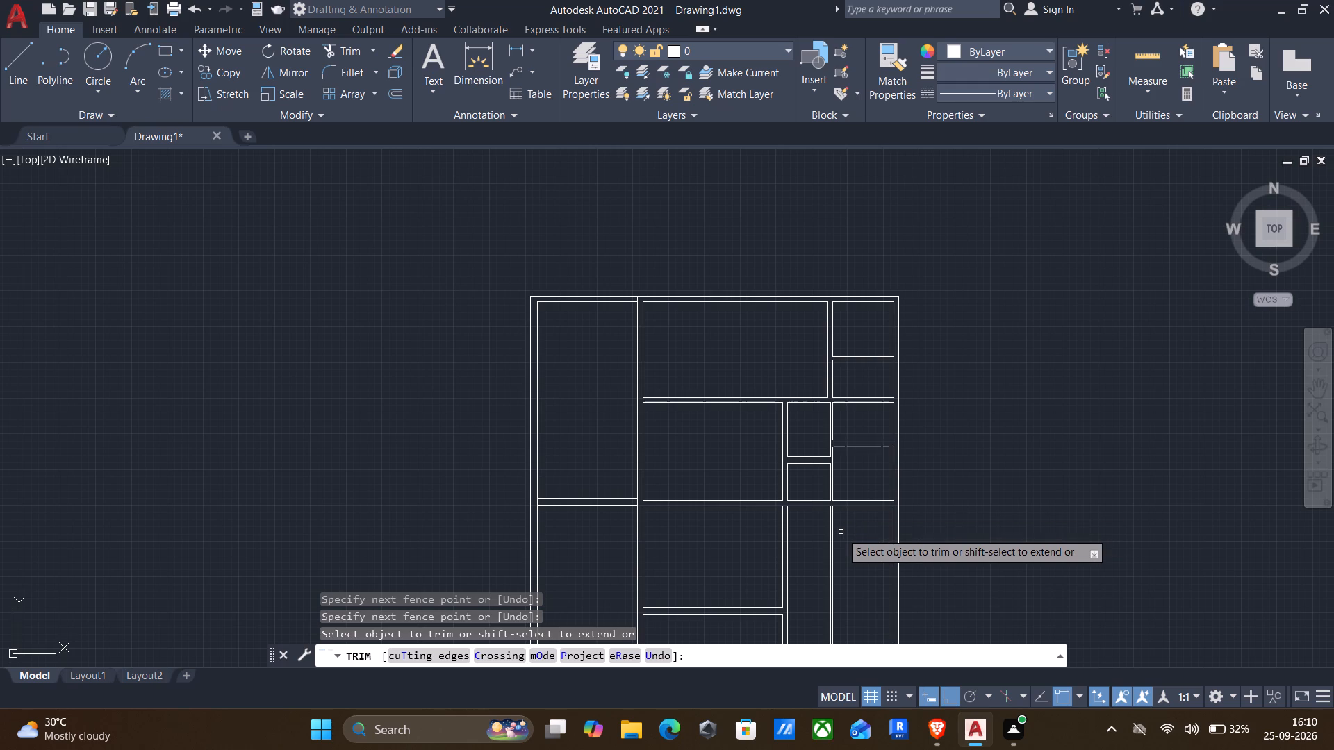
key(Escape)
Offset the lower line of the long cross wall beneath the middle rooms 7' downward.
key(o)
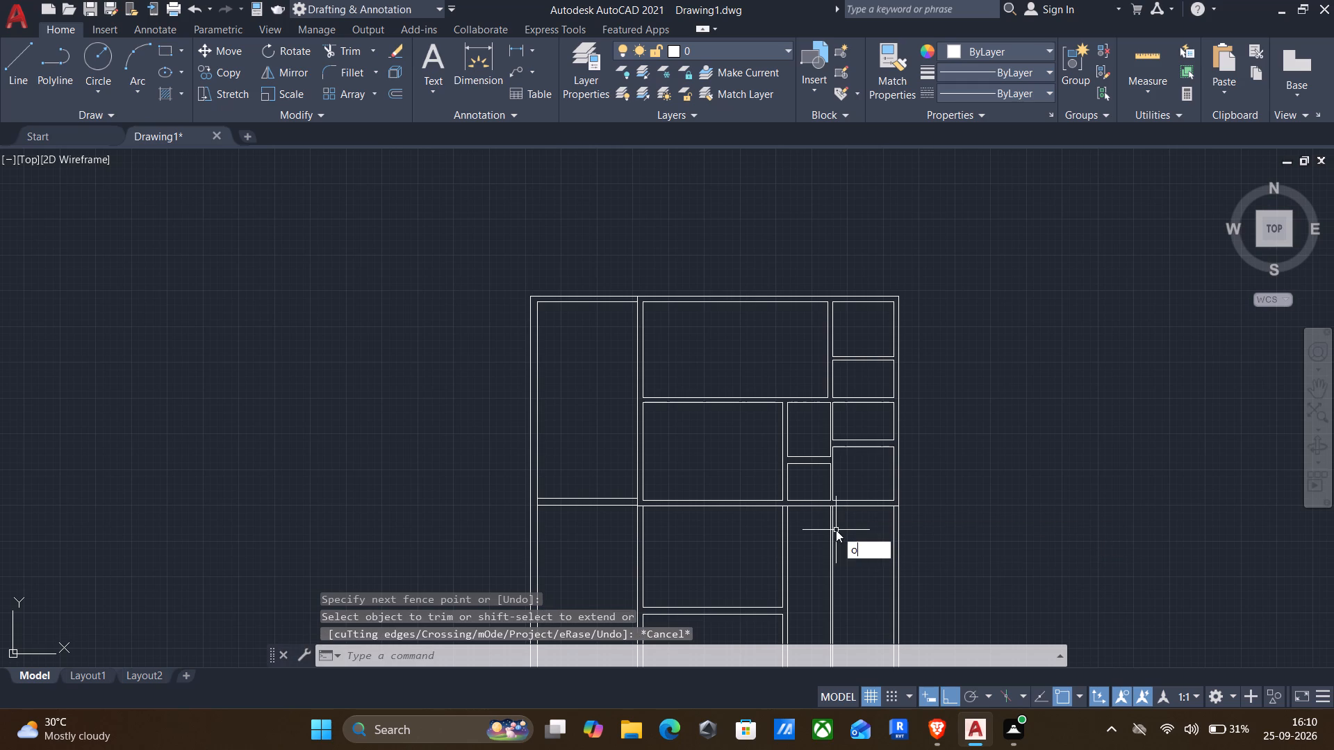
key(Return)
scroll(842, 527, down, 1)
scroll(842, 528, up, 2)
click(843, 508)
click(836, 547)
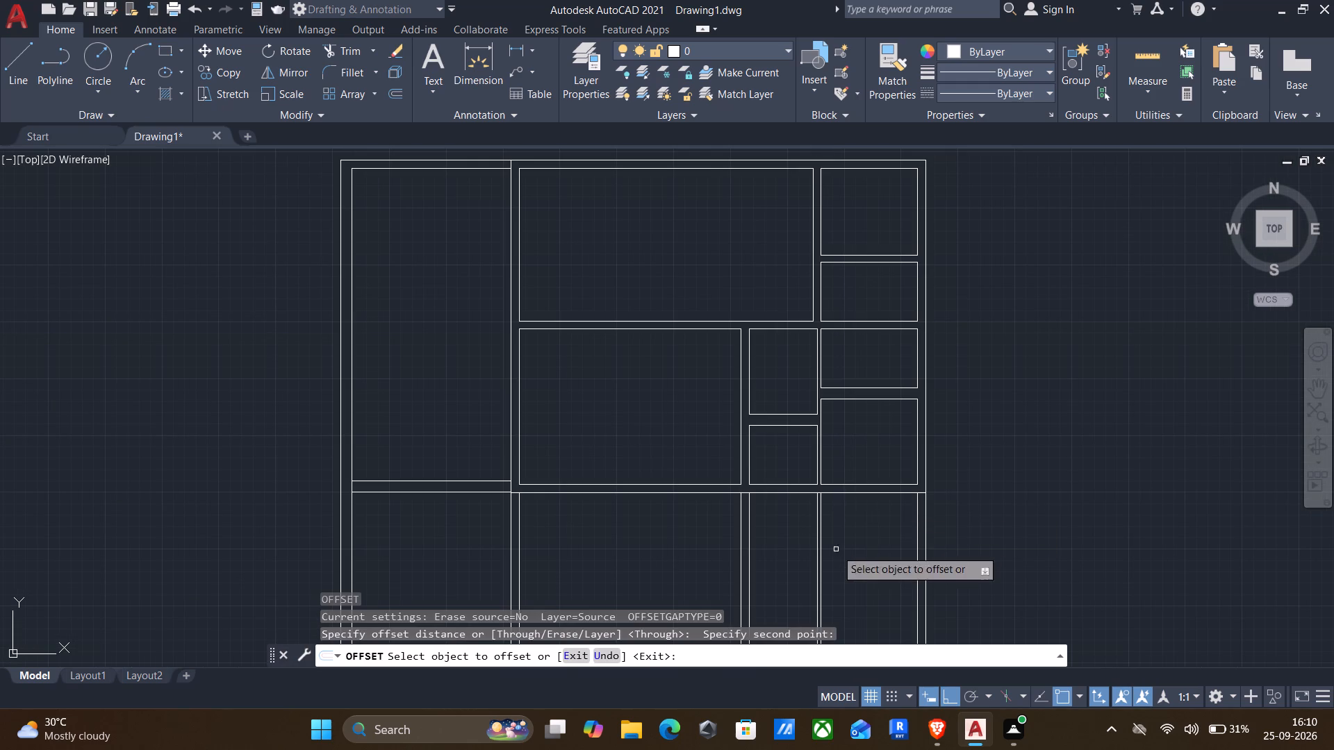
click(841, 494)
key(7)
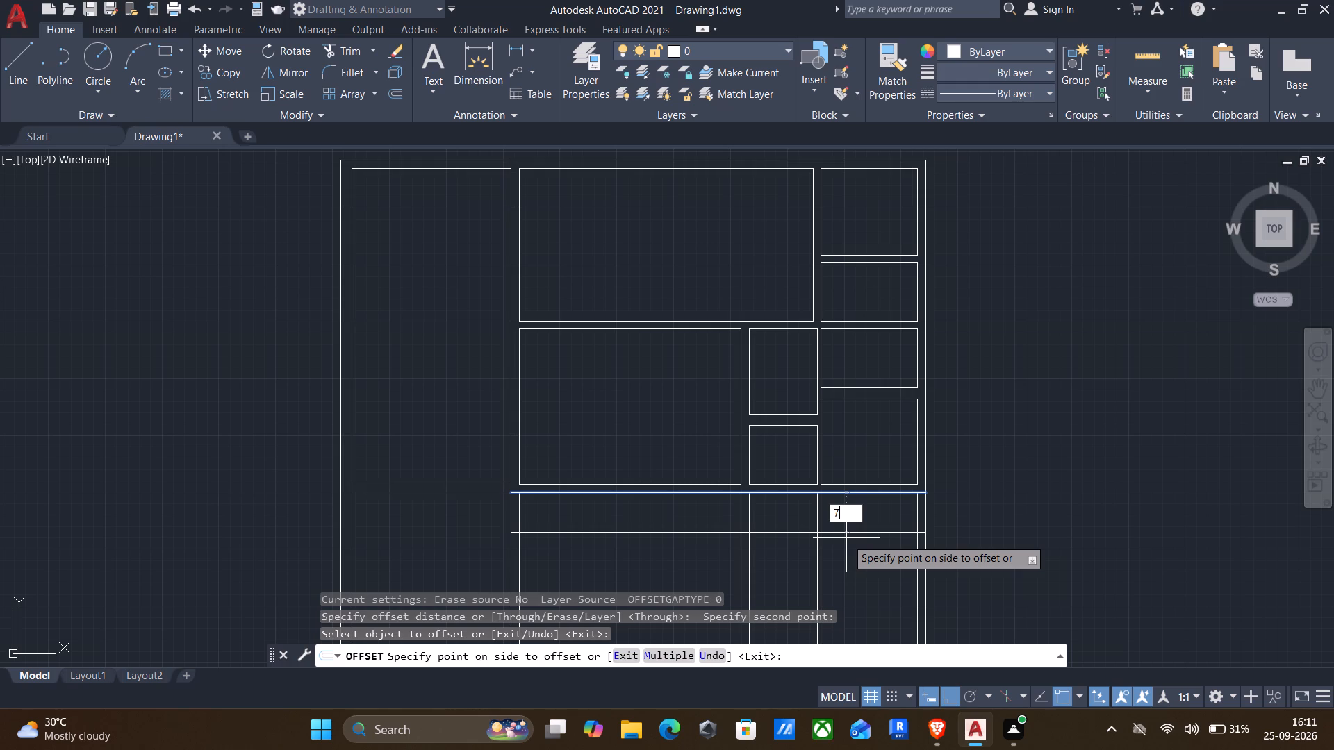
key(apostrophe)
key(Return)
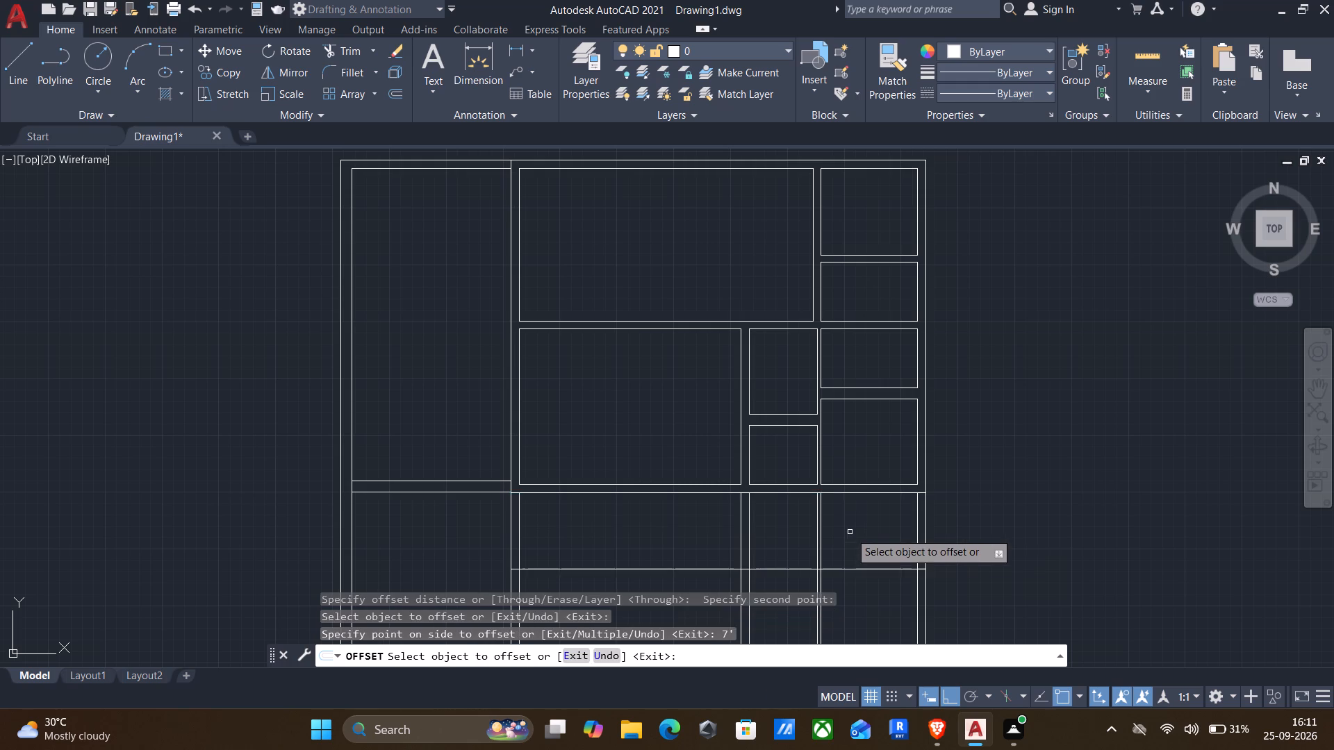
Offset the new horizontal line 1' downward to form a double cross wall.
scroll(848, 532, down, 1)
middle_drag(867, 556, 876, 411)
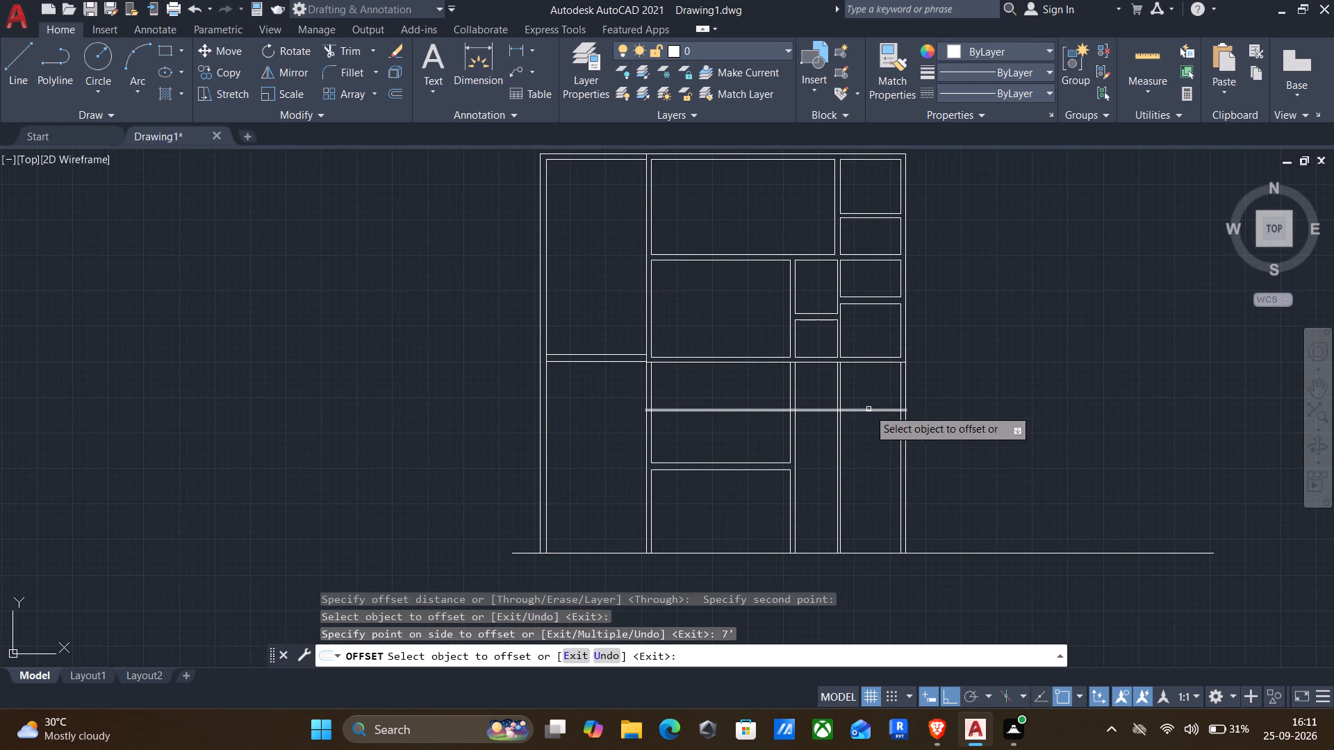
click(868, 409)
key(1)
key(apostrophe)
key(Return)
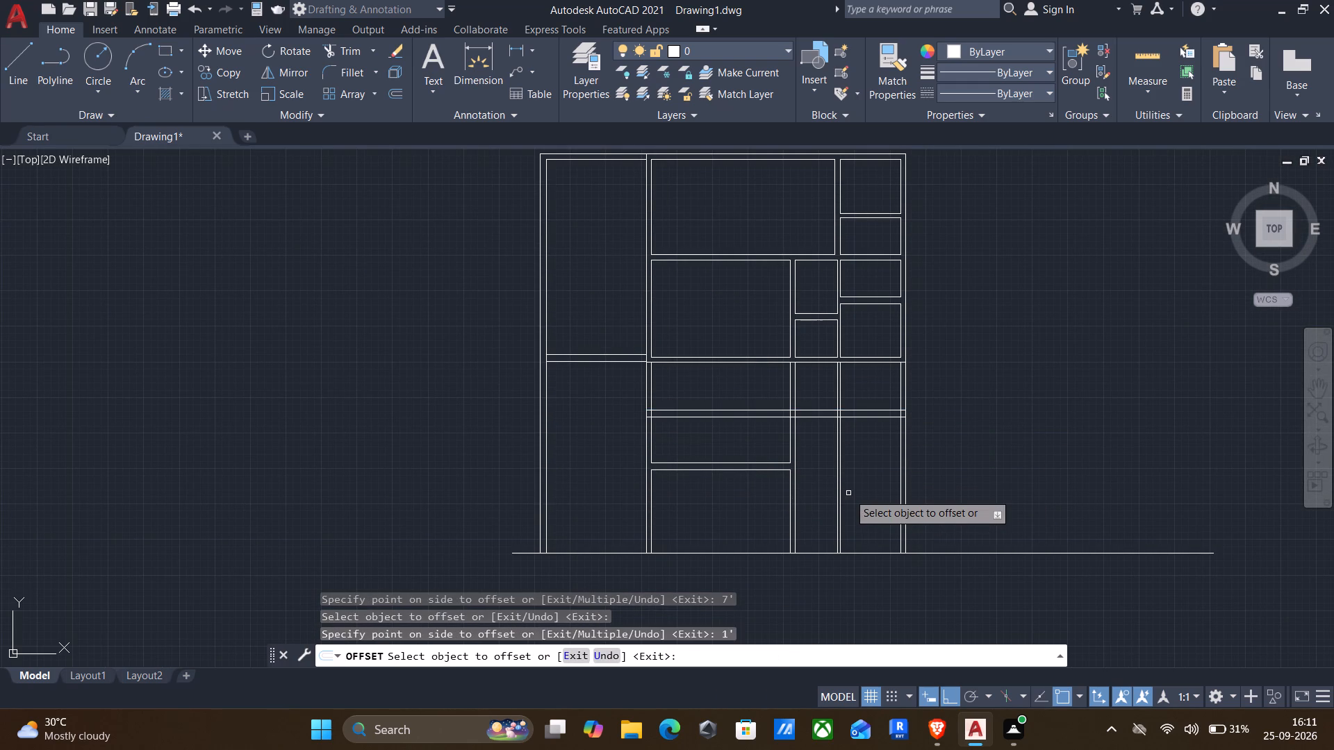
key(Return)
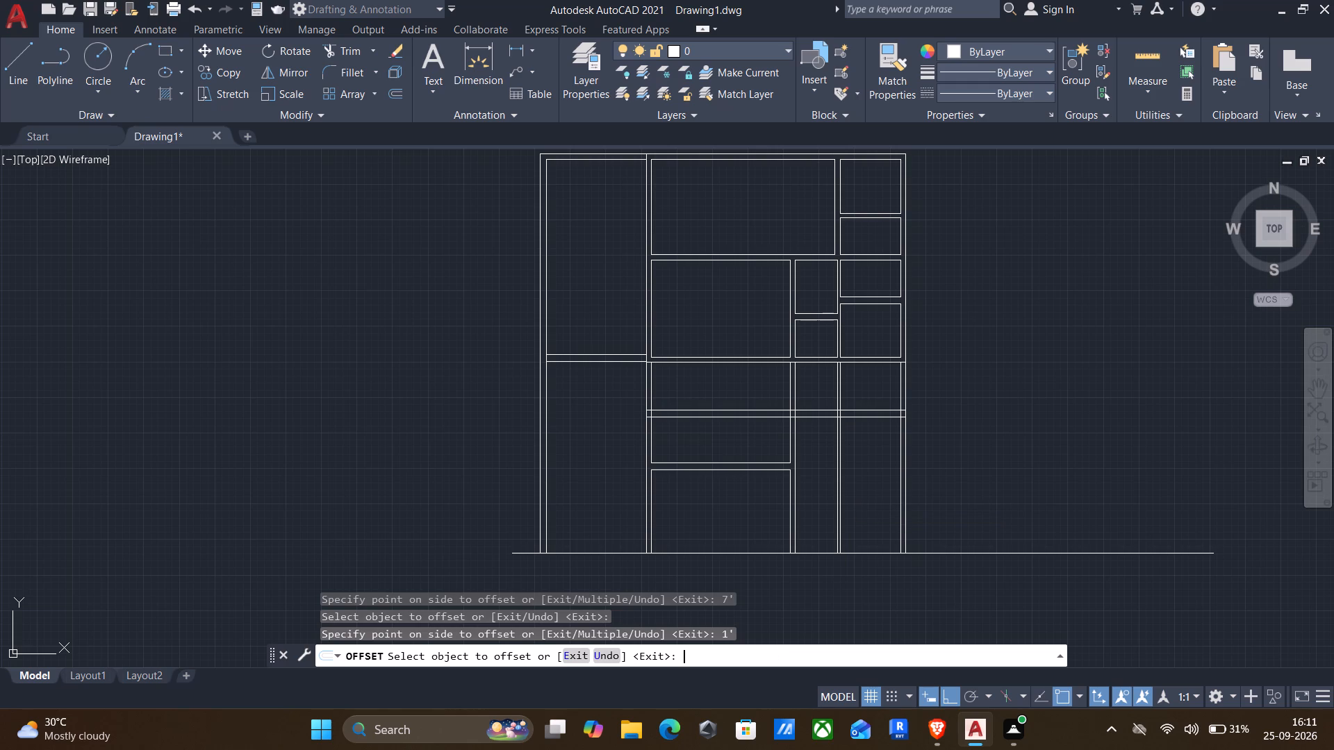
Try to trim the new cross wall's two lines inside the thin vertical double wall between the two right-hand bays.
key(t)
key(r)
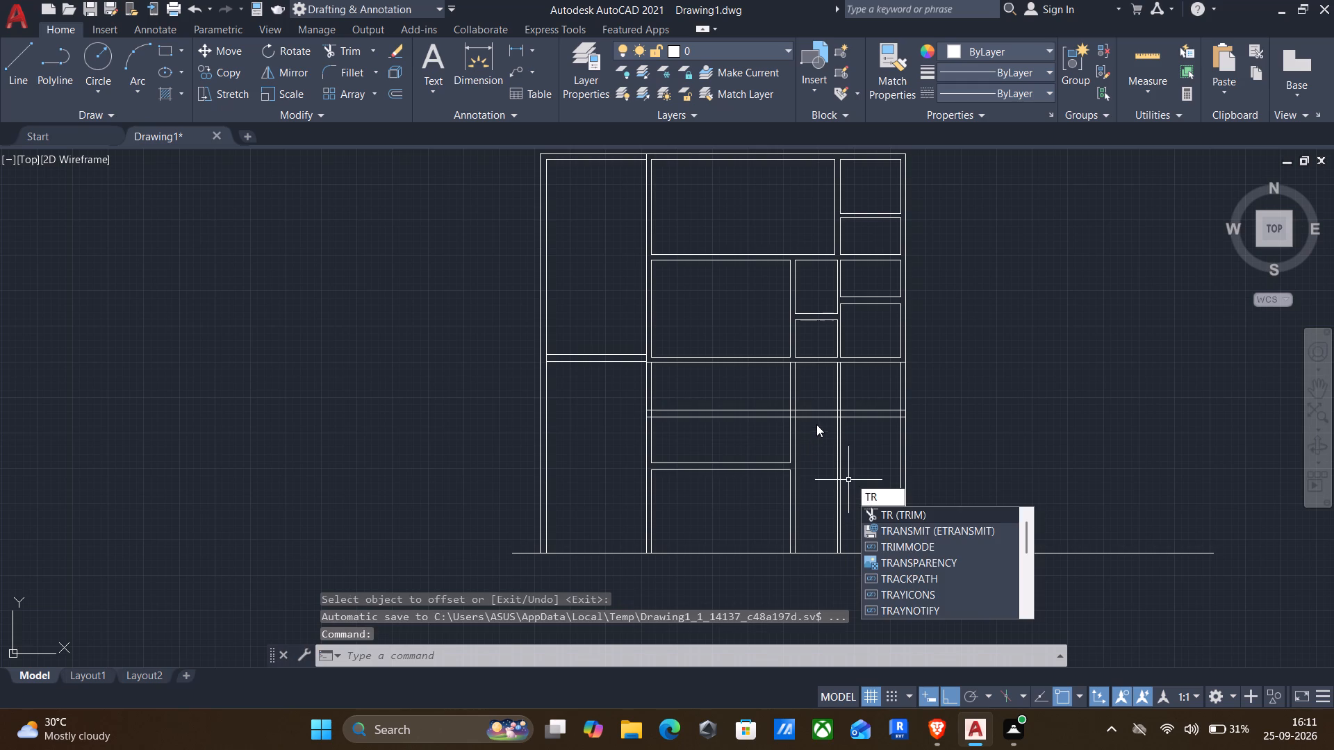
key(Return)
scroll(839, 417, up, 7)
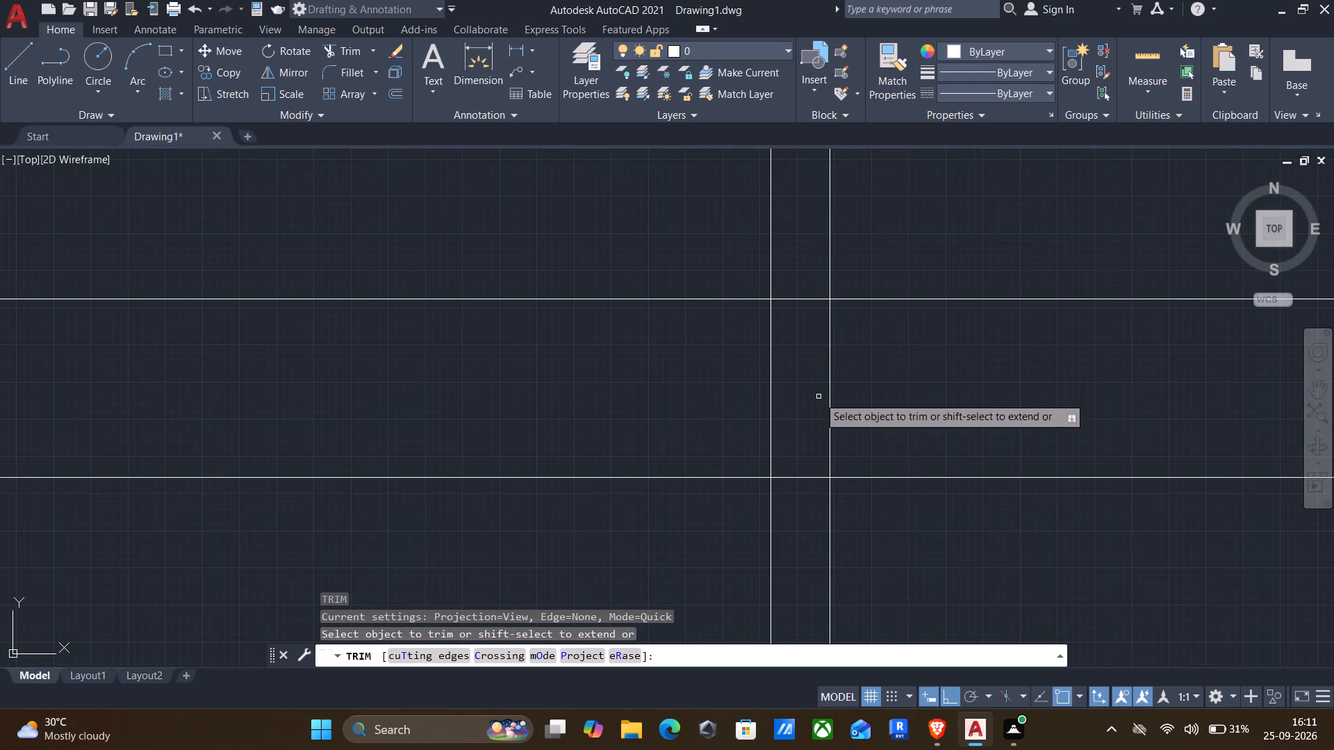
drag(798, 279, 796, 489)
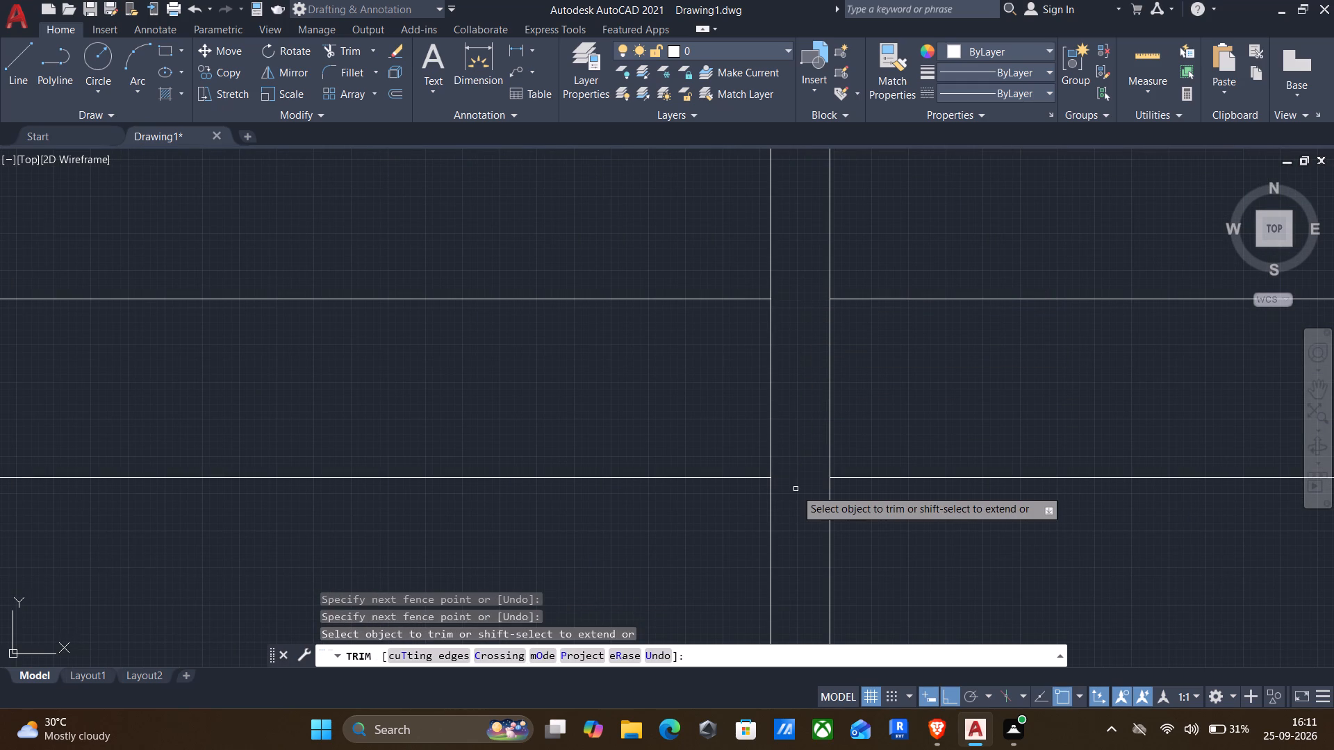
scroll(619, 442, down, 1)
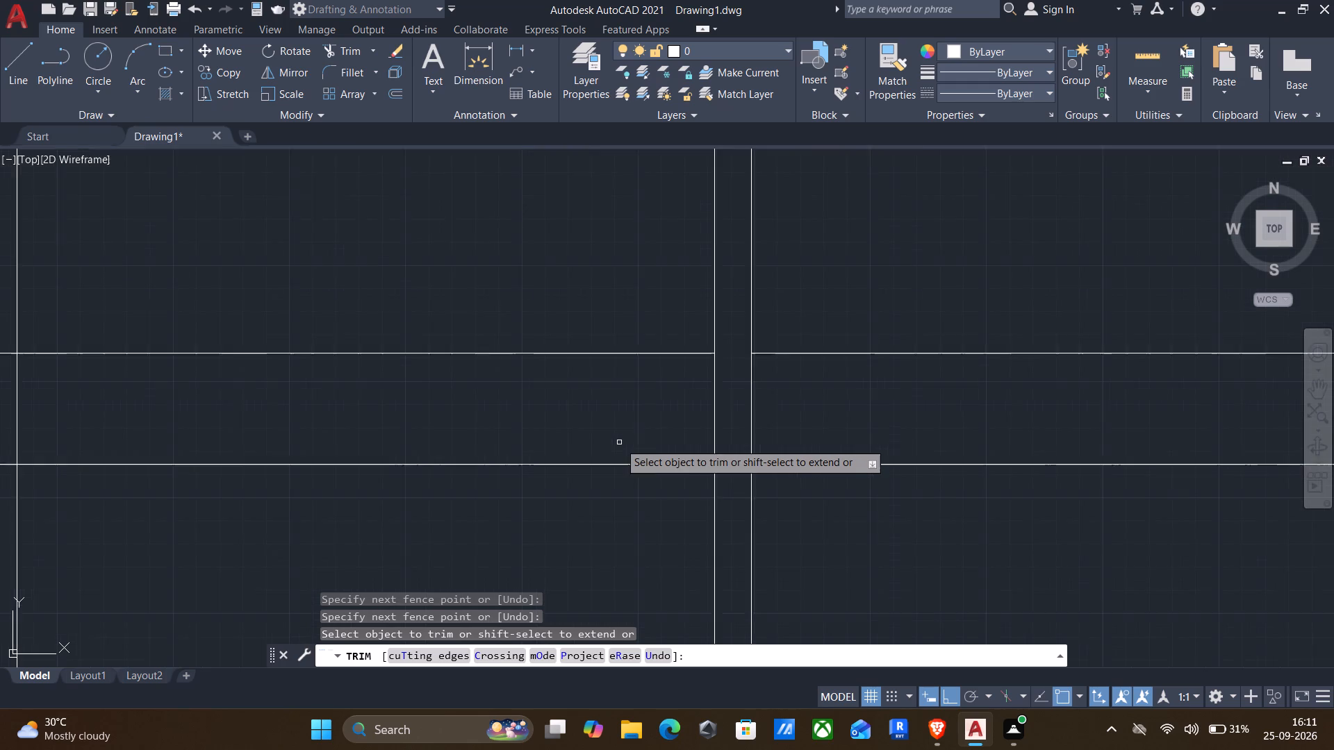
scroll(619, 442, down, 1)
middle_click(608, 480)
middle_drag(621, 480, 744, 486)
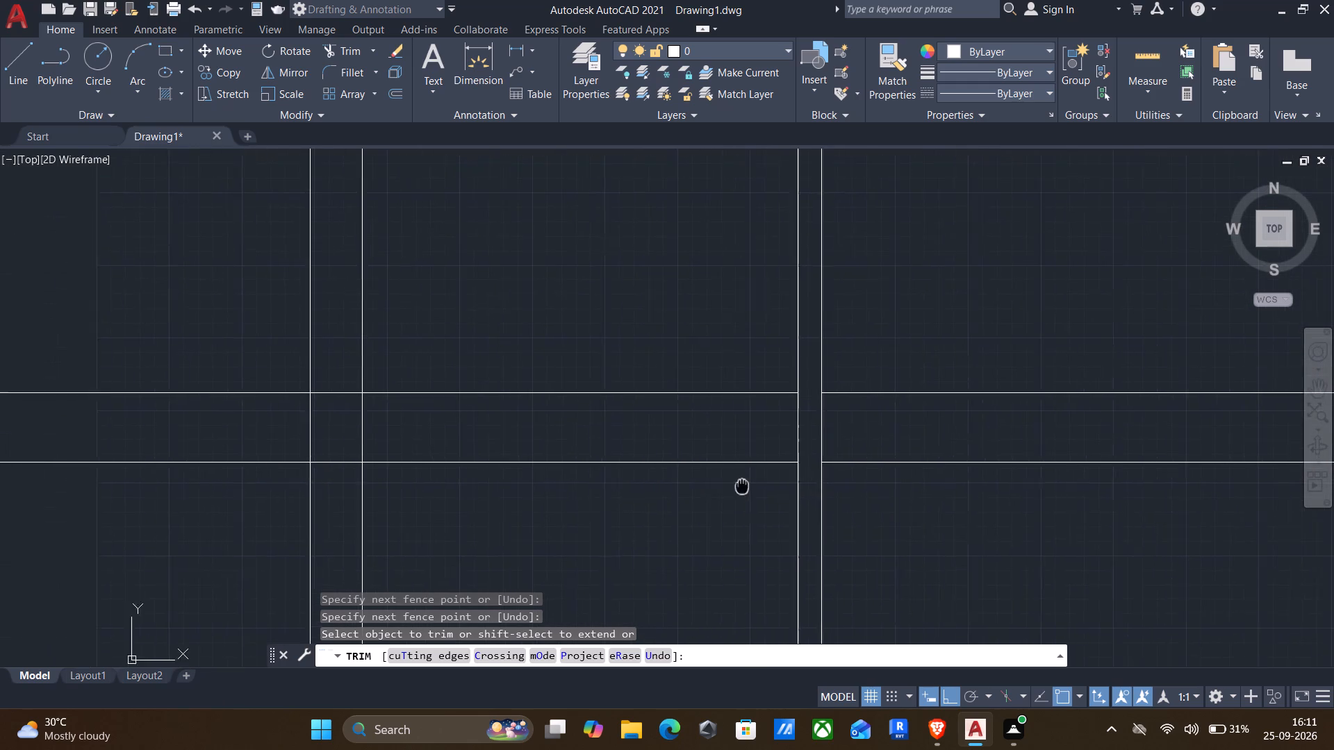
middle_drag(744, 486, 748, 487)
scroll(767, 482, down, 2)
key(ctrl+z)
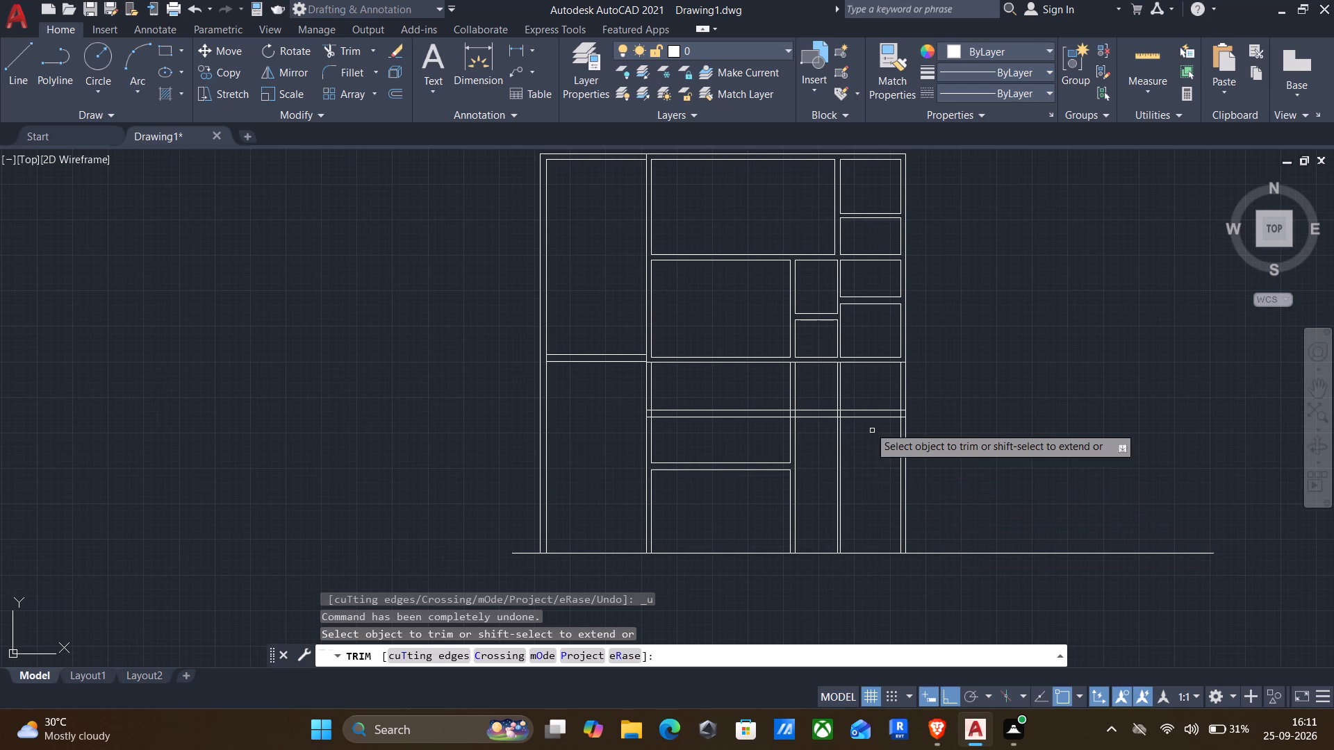
Trim the two interior vertical double walls out of the strip between the long cross wall and the new cross wall.
scroll(837, 374, up, 3)
drag(518, 401, 676, 395)
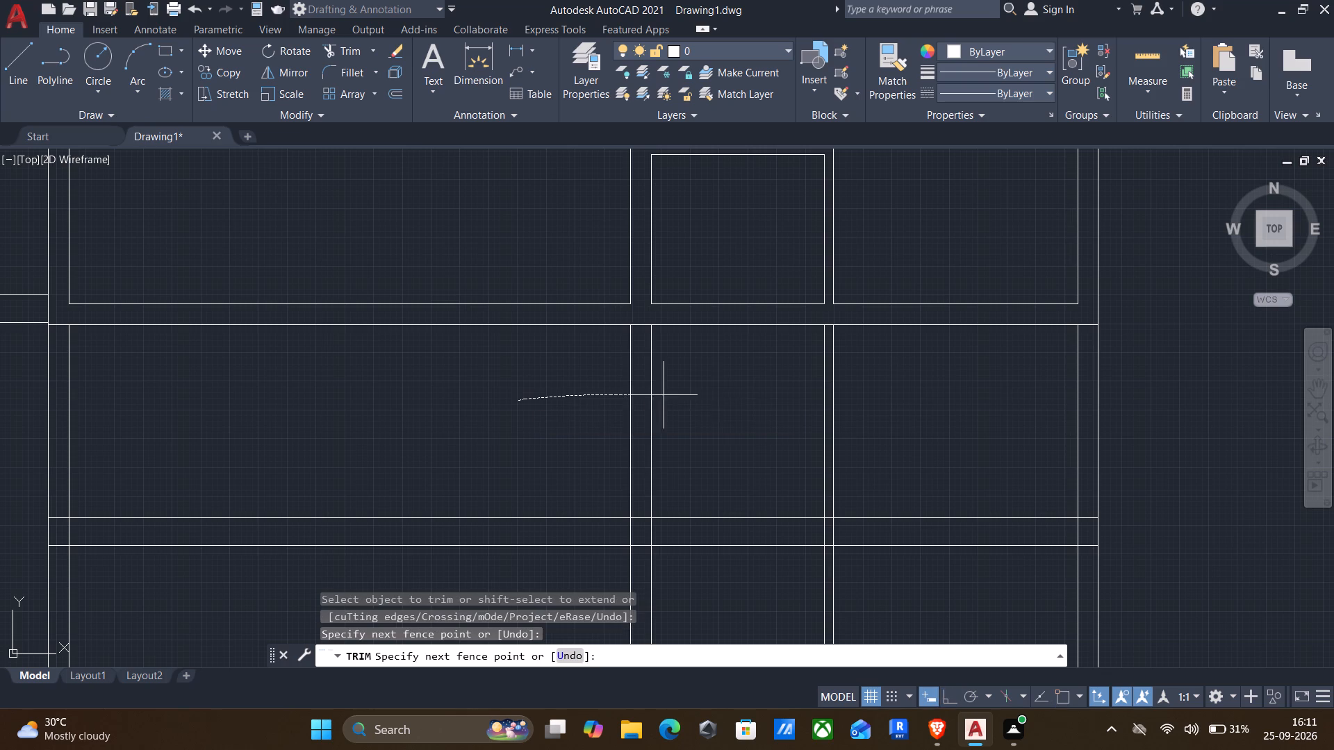
drag(676, 395, 1025, 392)
scroll(905, 467, down, 2)
middle_drag(775, 511, 816, 449)
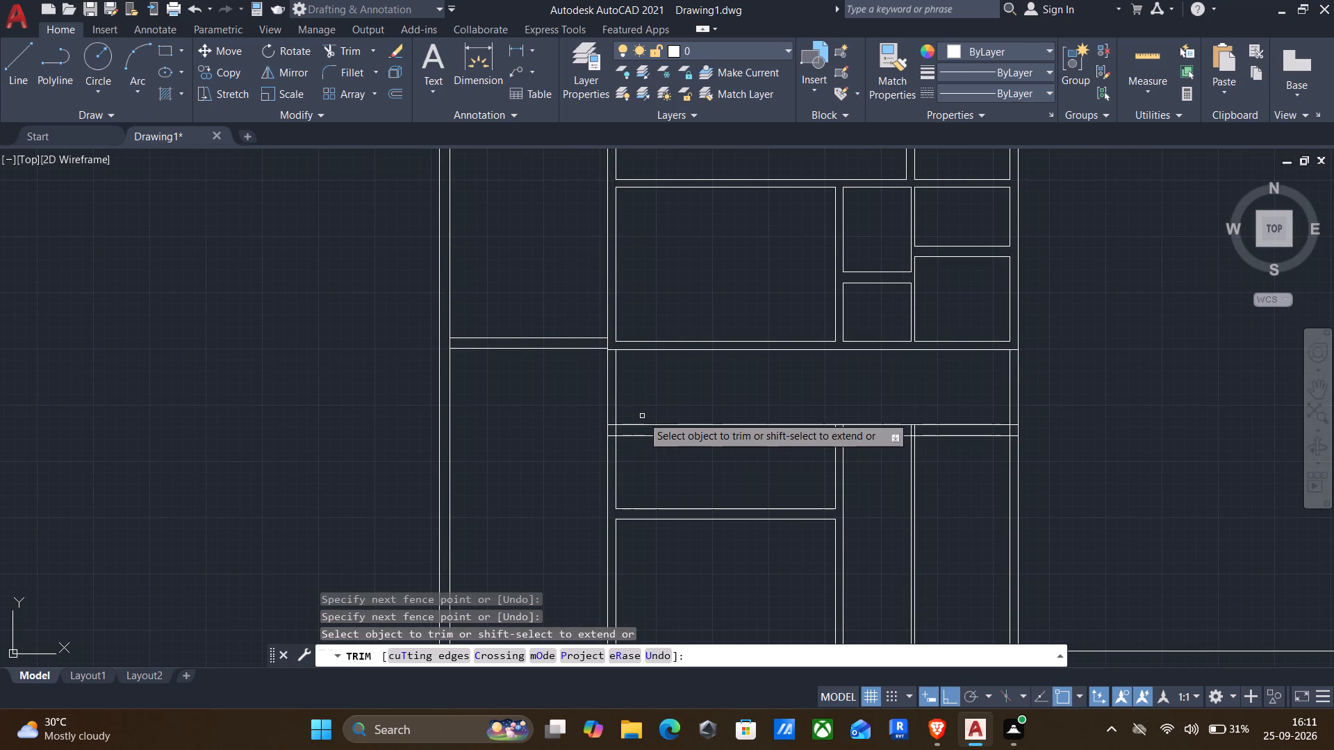
key(Escape)
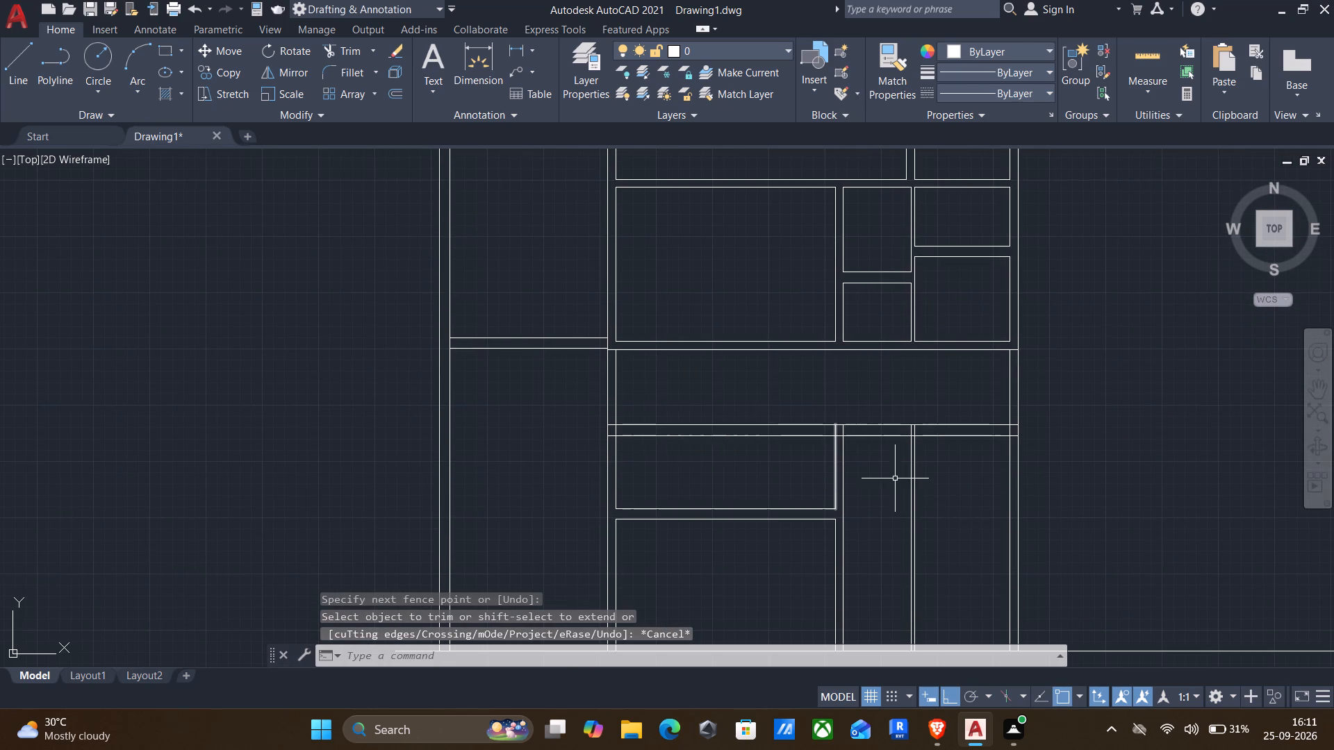
Delete the remaining thin vertical double wall below the new cross wall, merging the two right-hand bays.
click(944, 495)
click(895, 485)
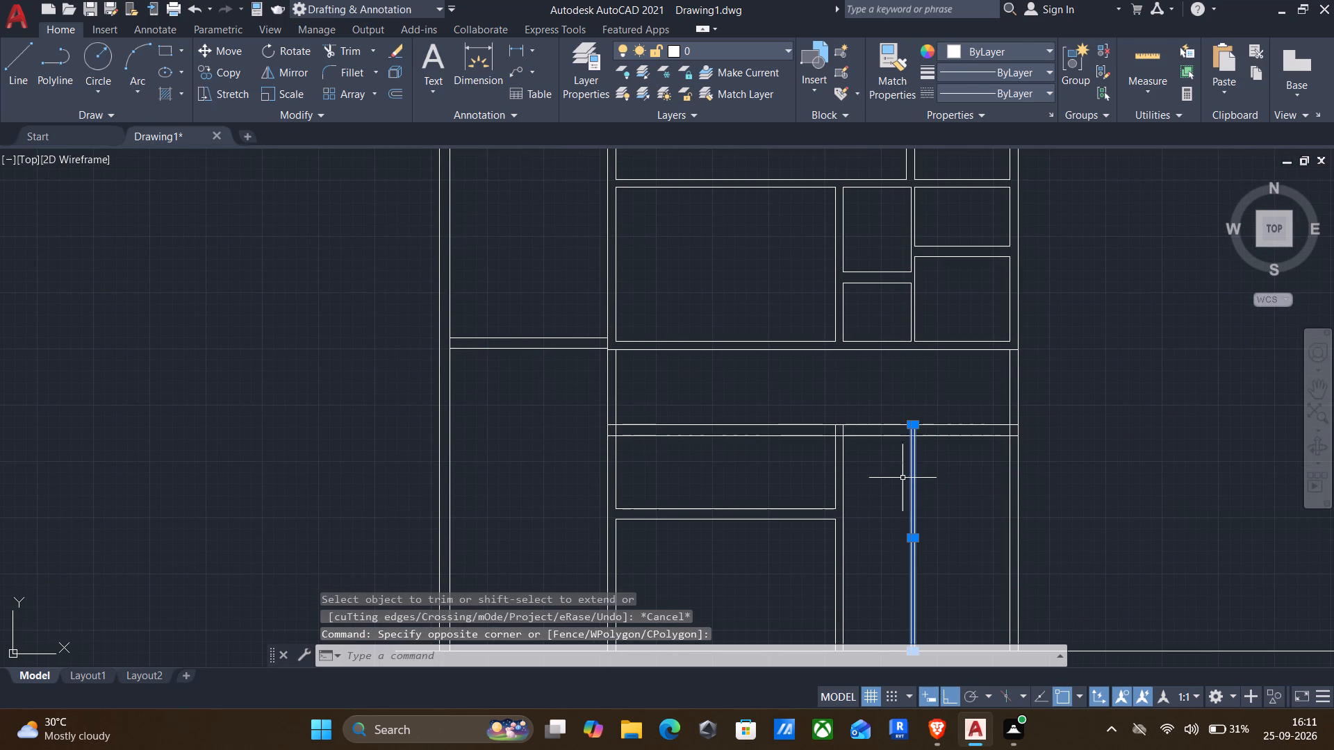
key(Delete)
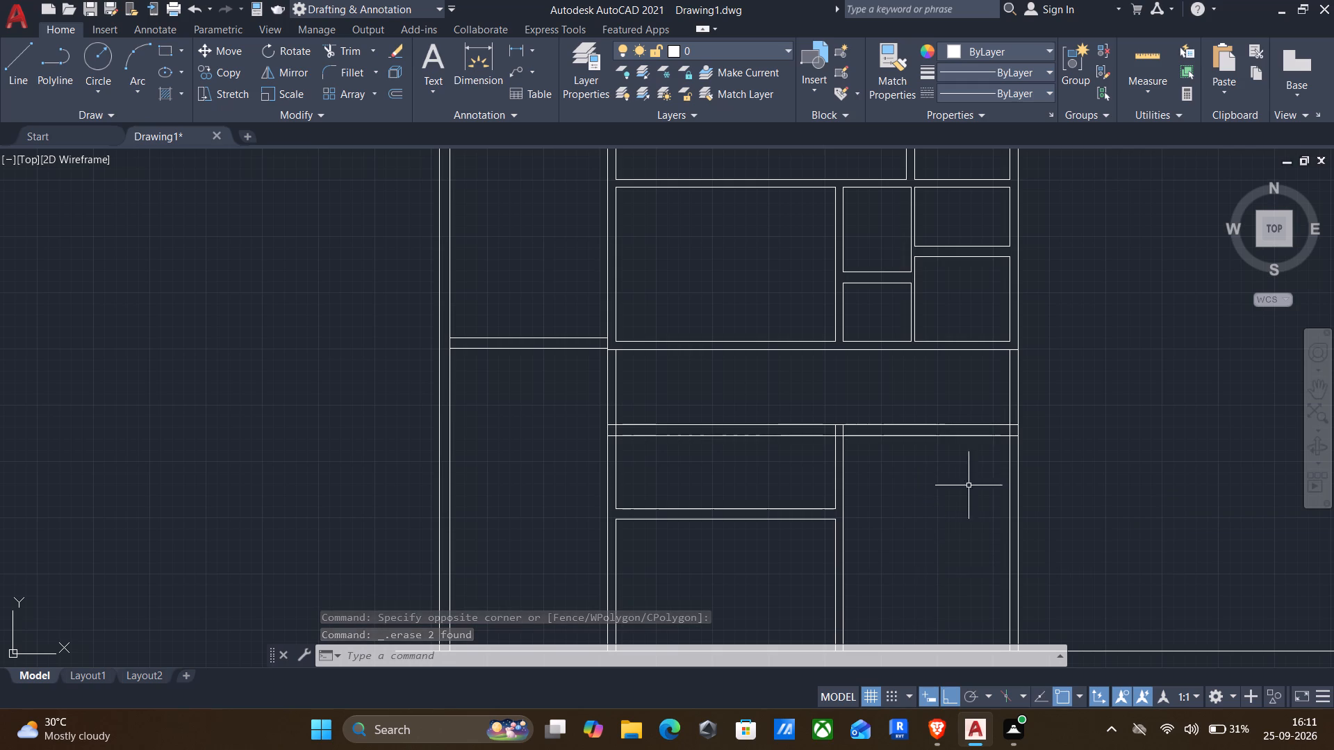
Trim the junction of the new cross wall with the outer right wall, removing the stubs and the inner line between them.
key(t)
key(r)
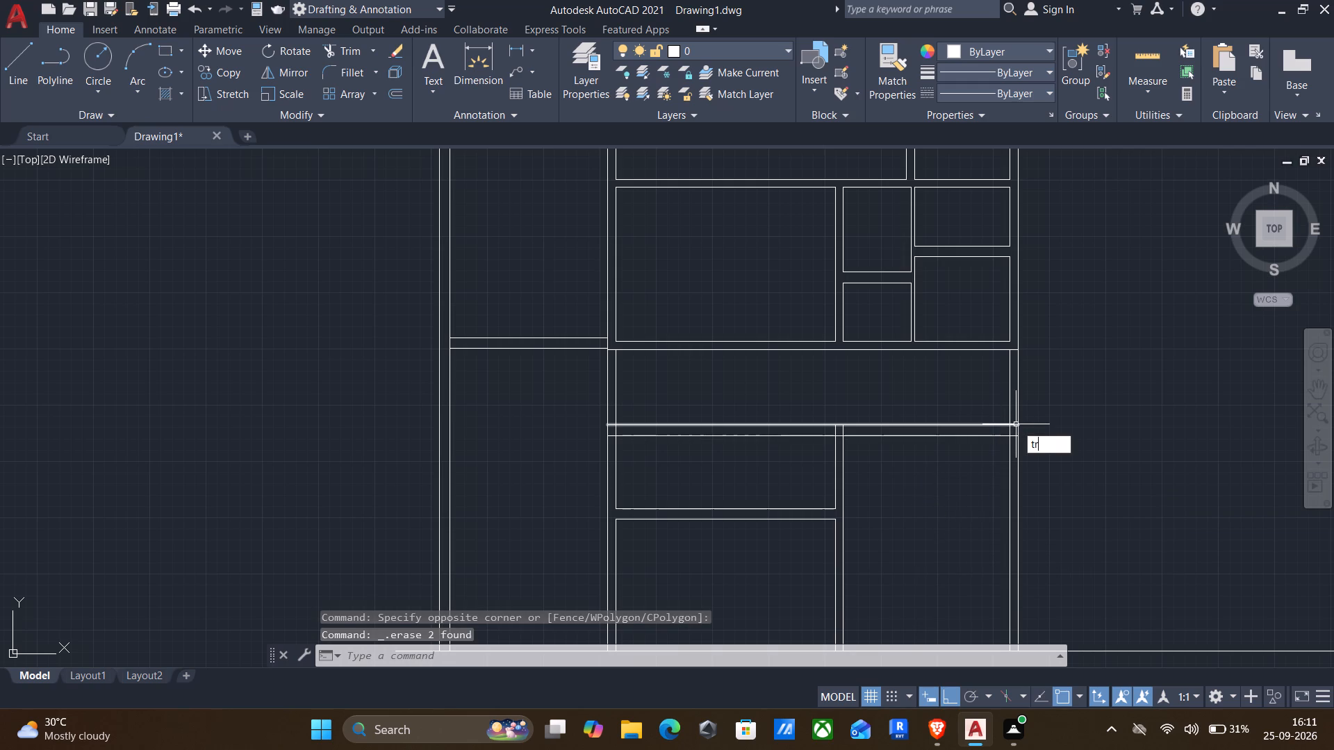
key(Return)
scroll(1019, 431, up, 4)
drag(971, 388, 949, 481)
drag(934, 449, 903, 447)
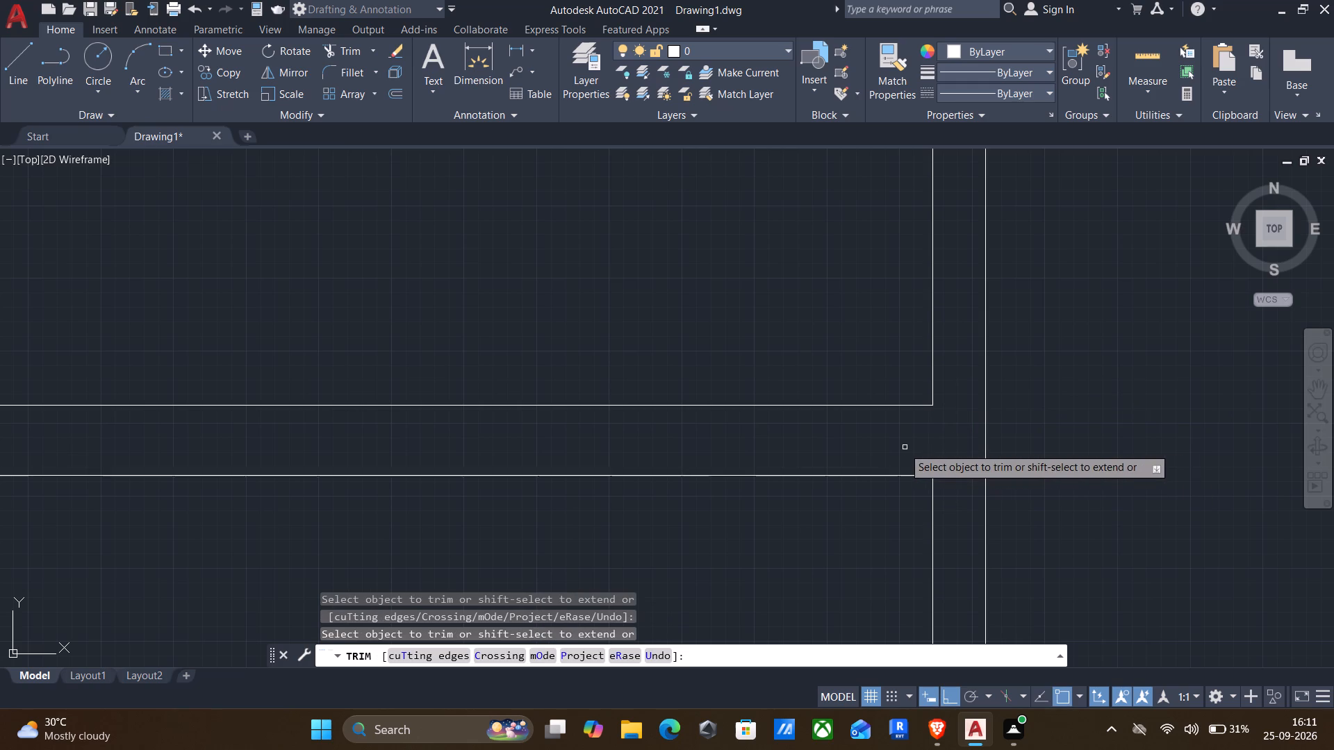
drag(903, 447, 898, 447)
Trim the T-junction where the lower vertical double wall meets the new cross wall, removing the stubs and the lower line between them.
scroll(878, 458, down, 2)
middle_drag(852, 480, 1298, 337)
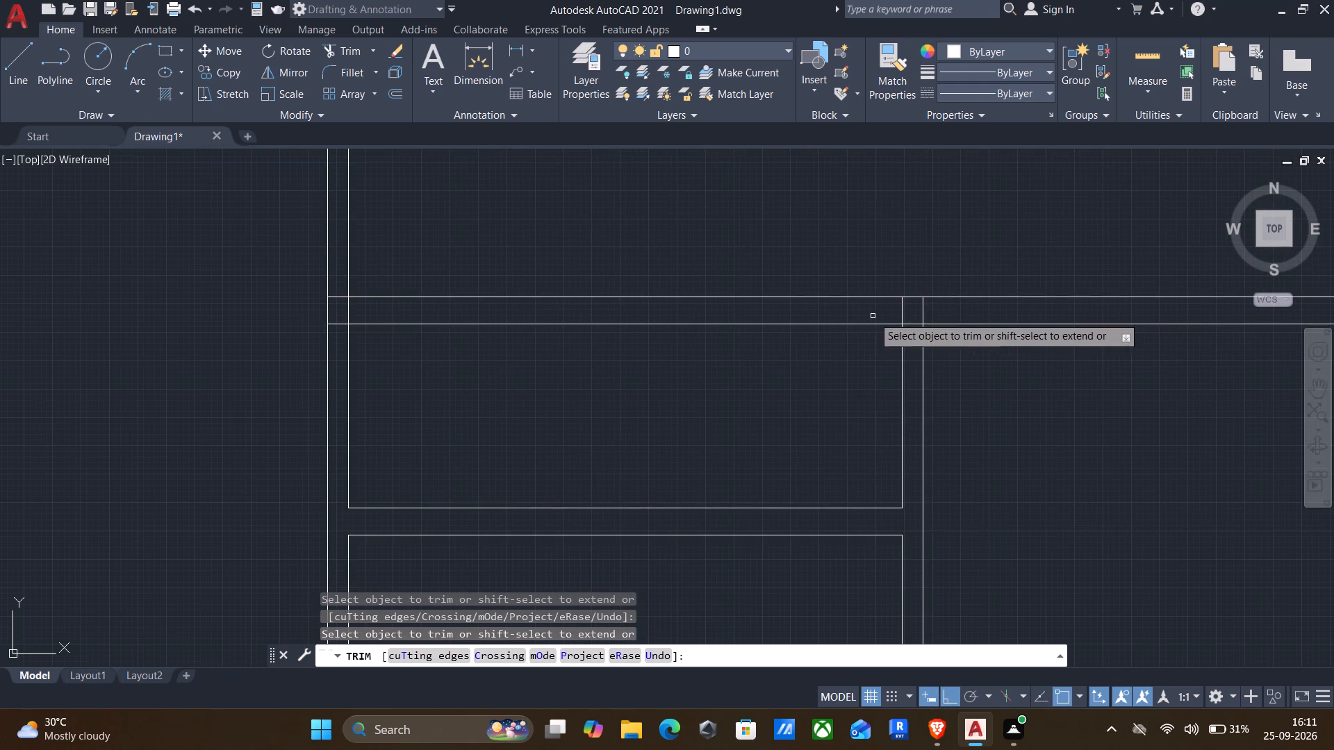
scroll(874, 317, up, 3)
drag(1084, 306, 905, 294)
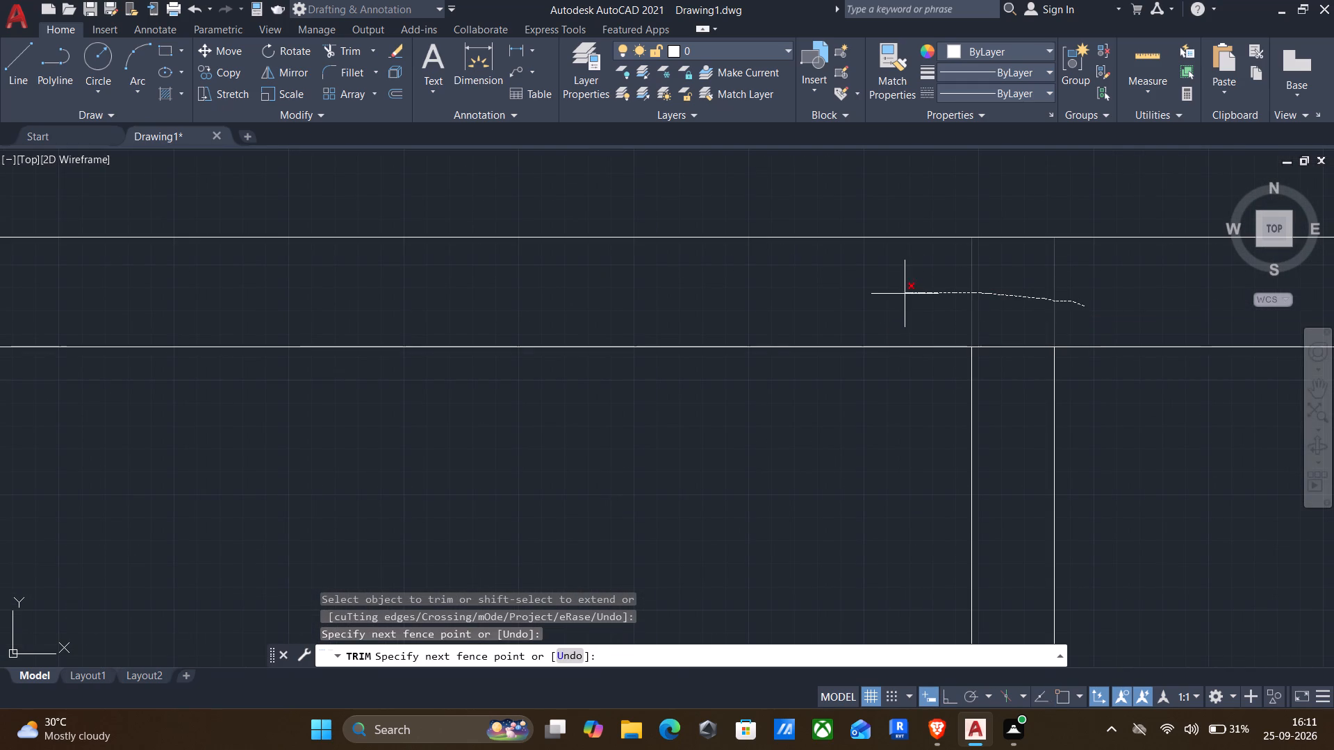
drag(905, 294, 1028, 393)
scroll(924, 399, down, 4)
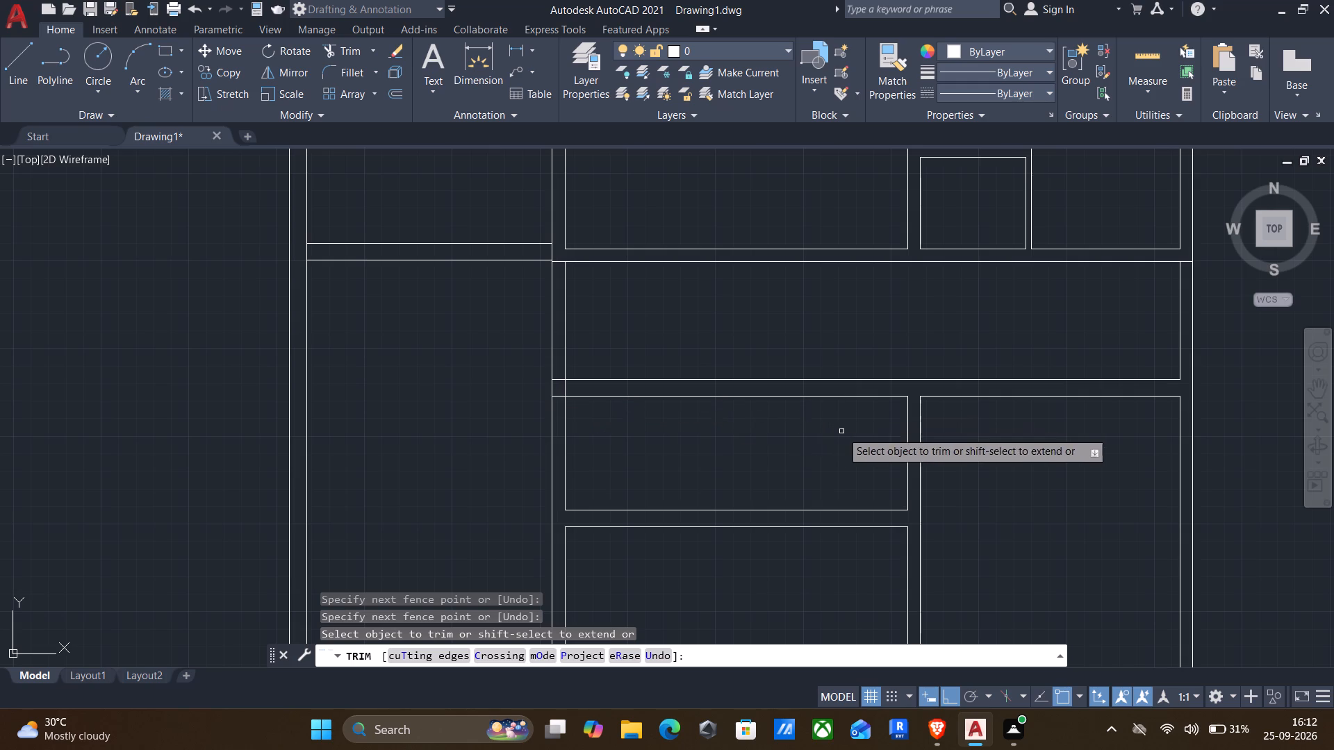
middle_drag(846, 434, 733, 363)
scroll(734, 364, up, 1)
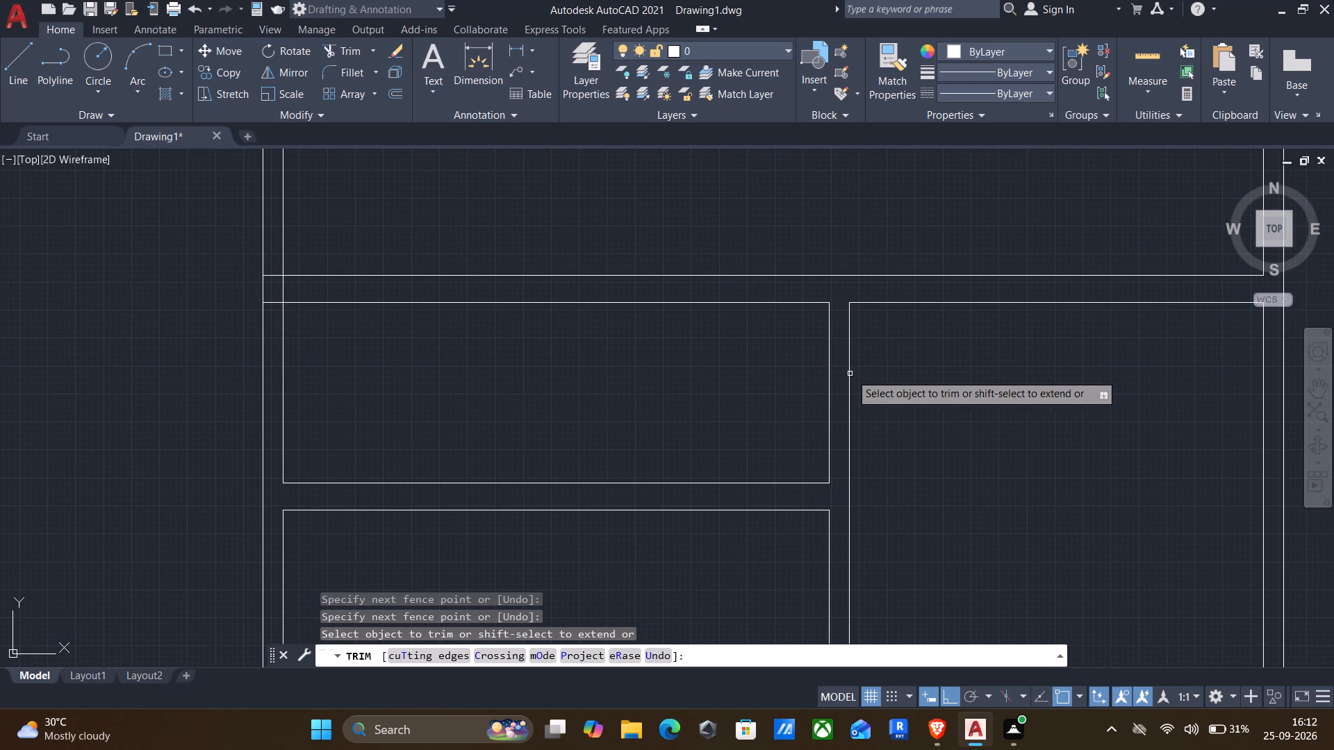
key(Return)
Offset the outer right wall's inner line 10'4" leftward into the lower right room.
middle_drag(946, 411, 798, 310)
scroll(797, 309, down, 3)
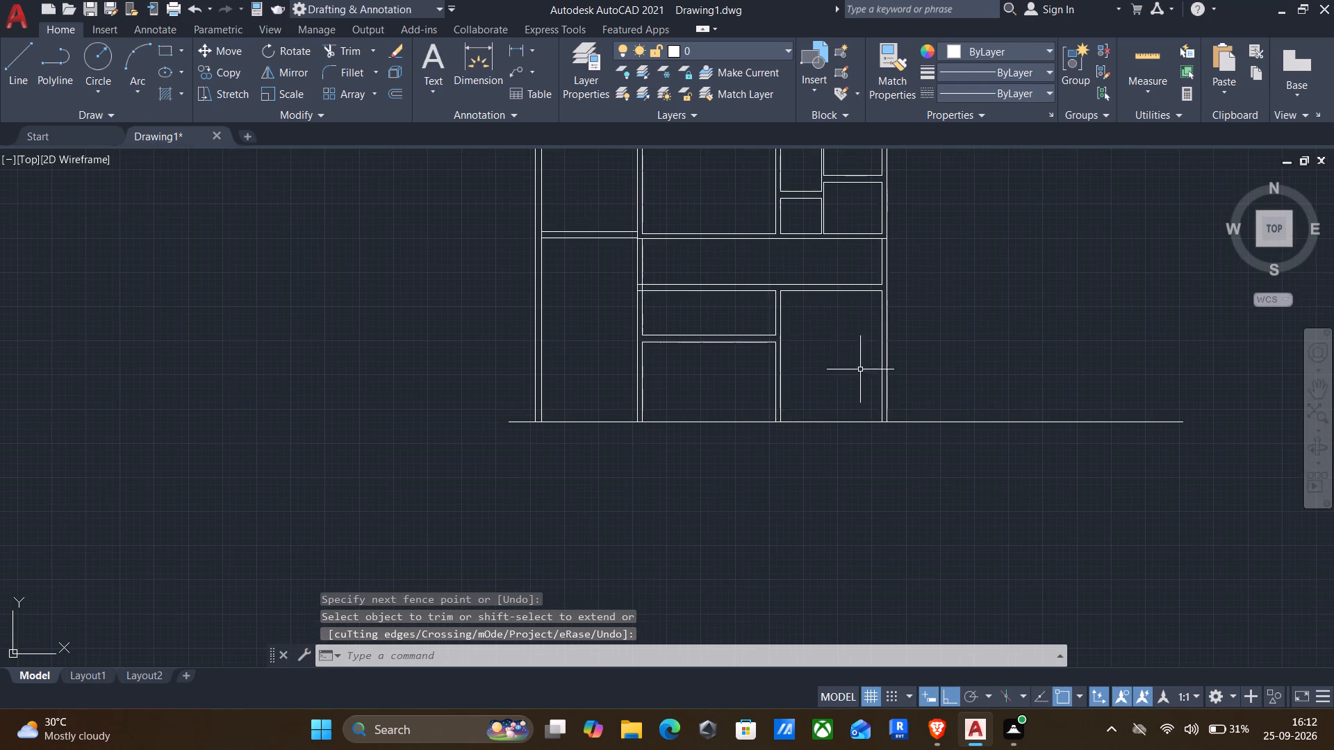
middle_drag(857, 374, 767, 310)
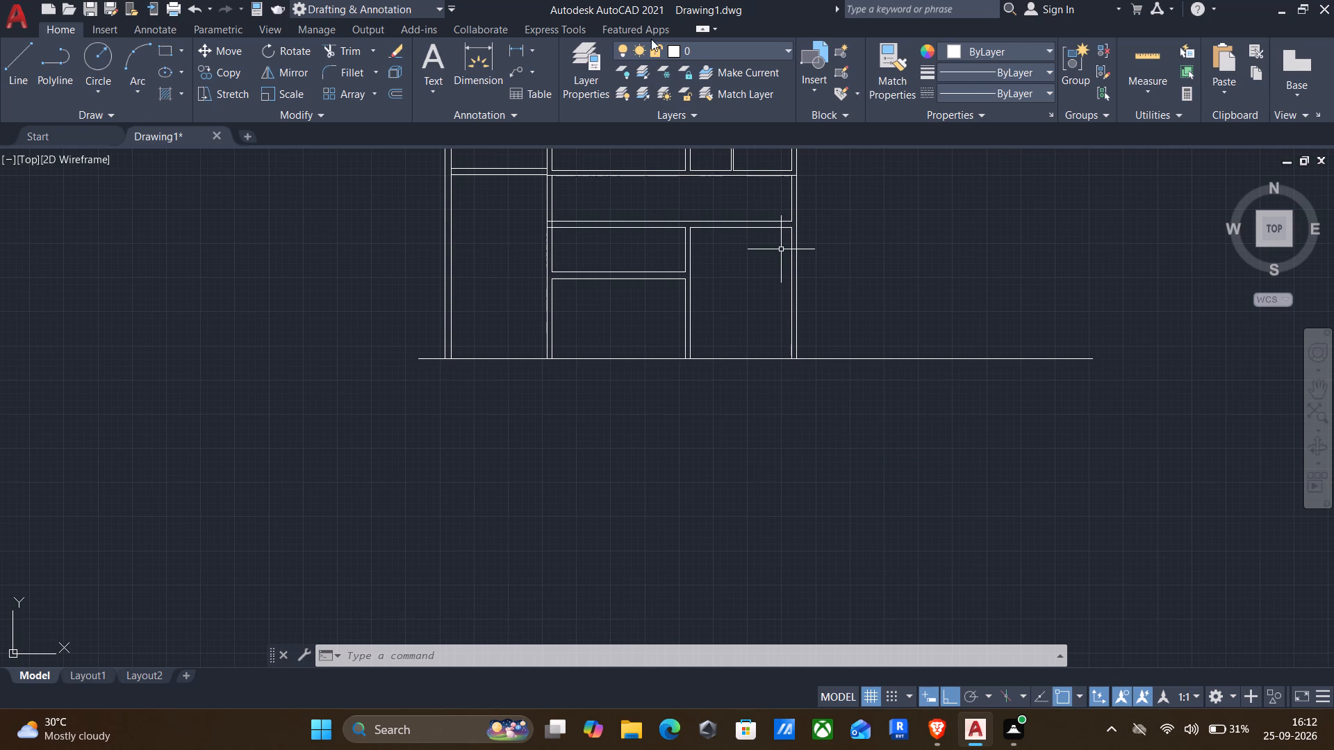
key(o)
key(Return)
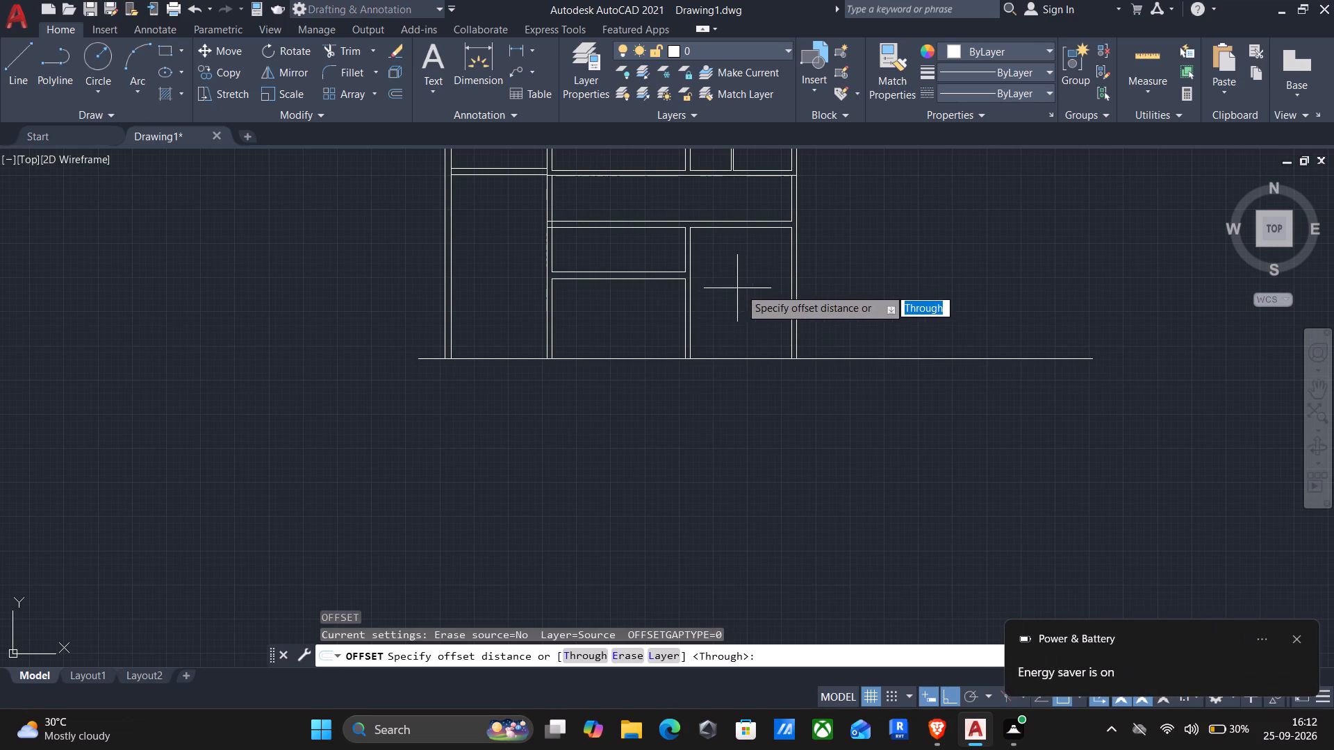
click(772, 285)
click(753, 311)
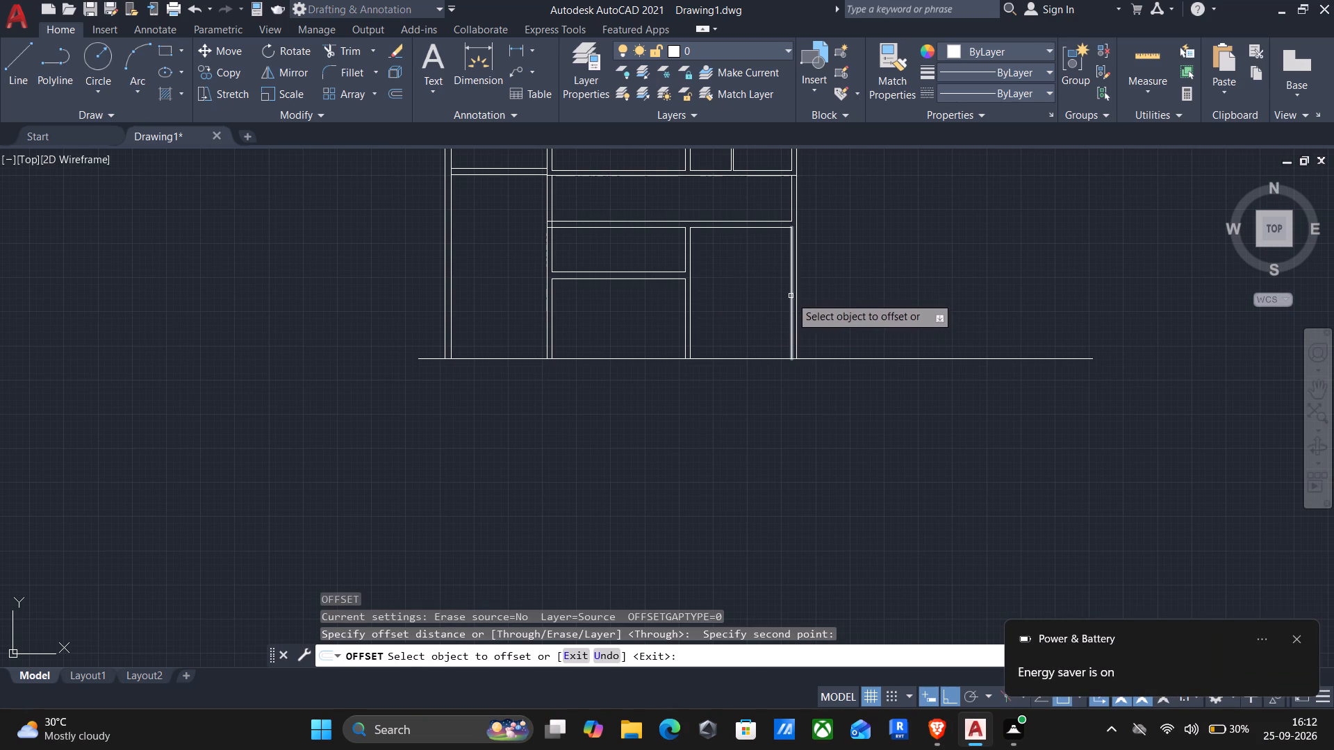
click(790, 297)
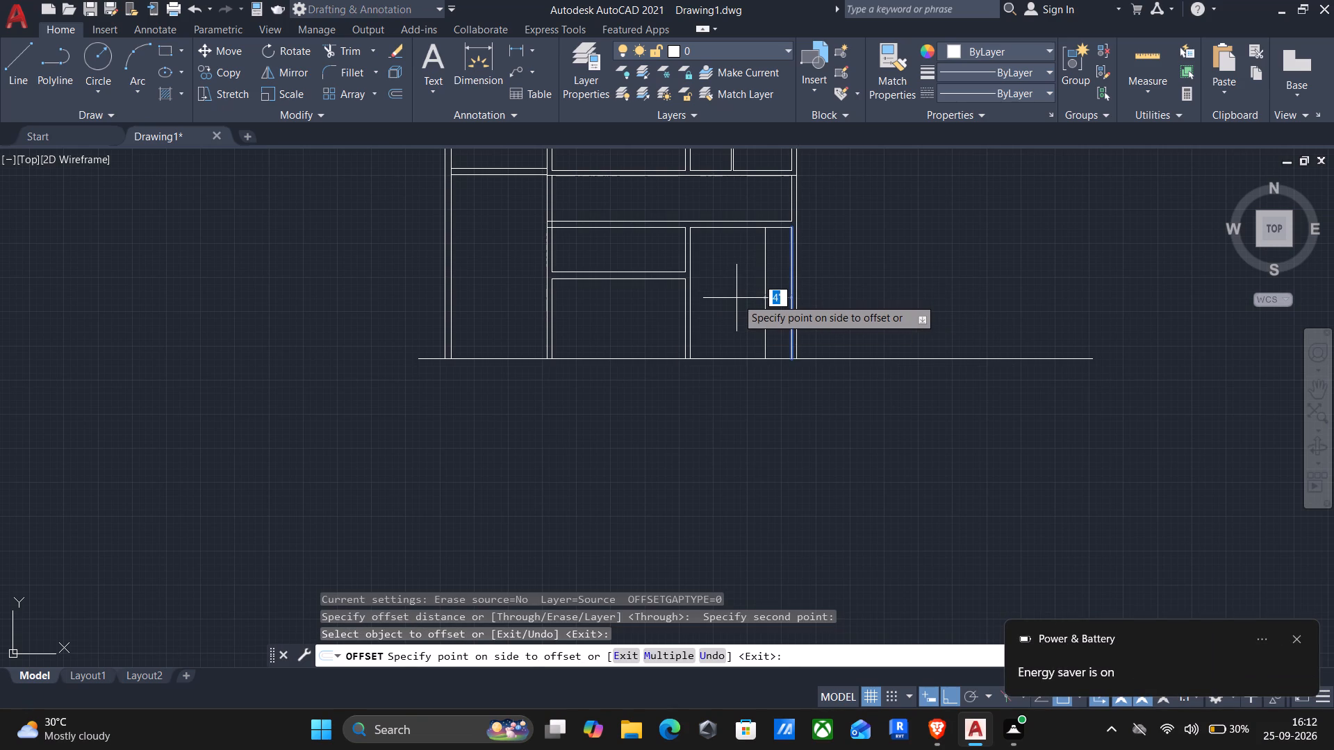
text(10')
text(4")
key(Return)
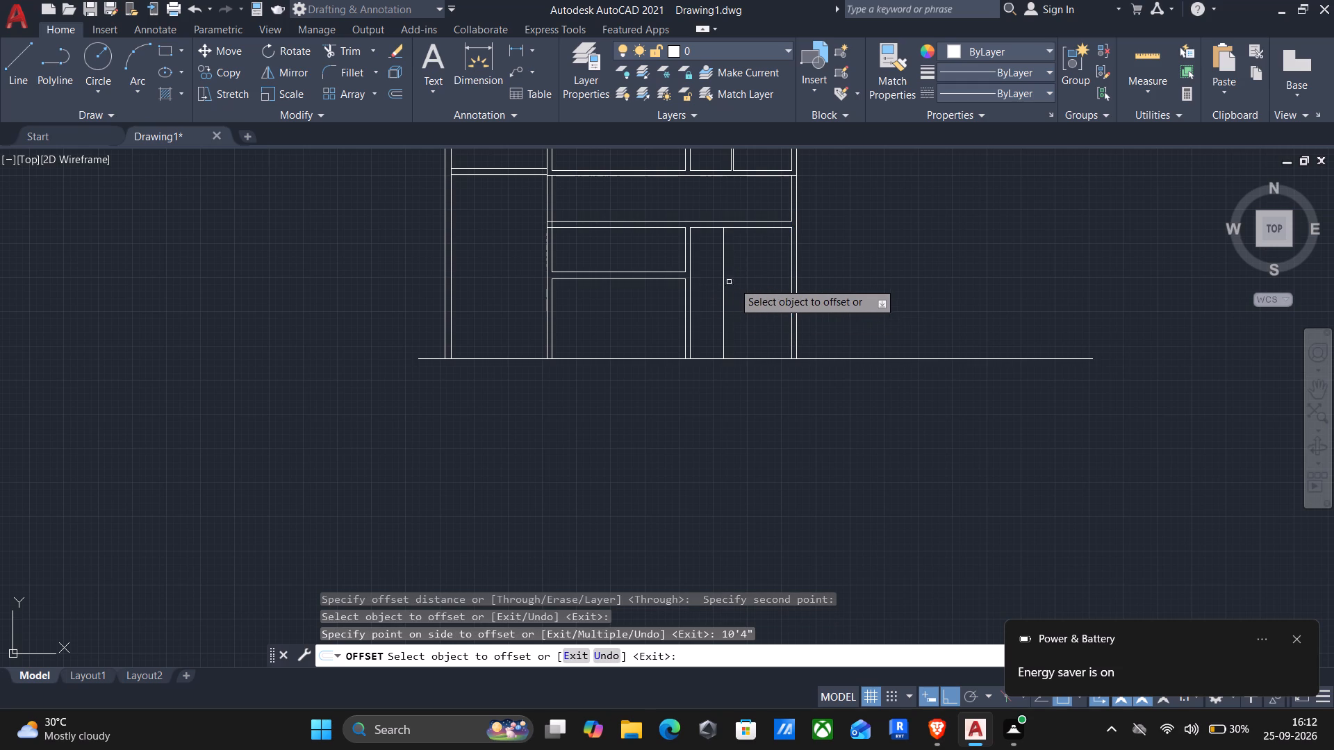
Offset the outer right wall's inner line 6'11" leftward within the lower right room.
click(790, 294)
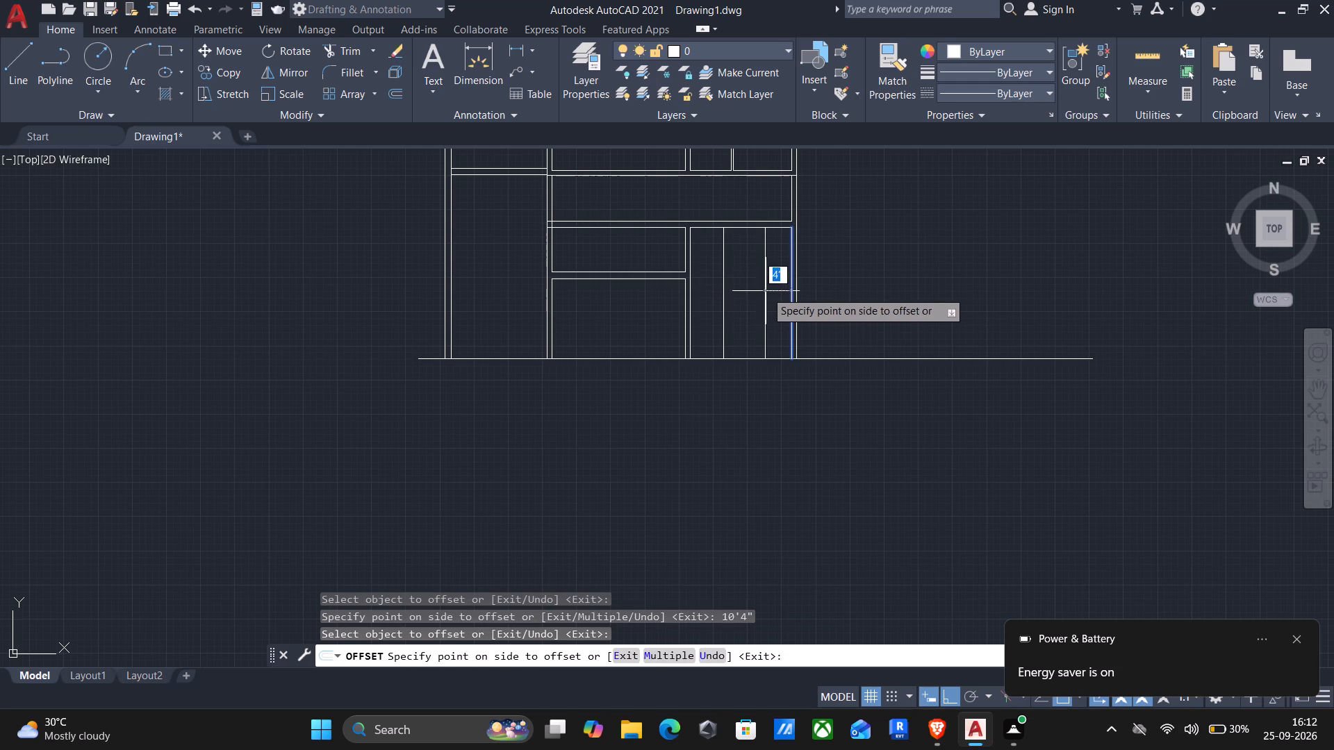
text(6')
text(11")
key(Return)
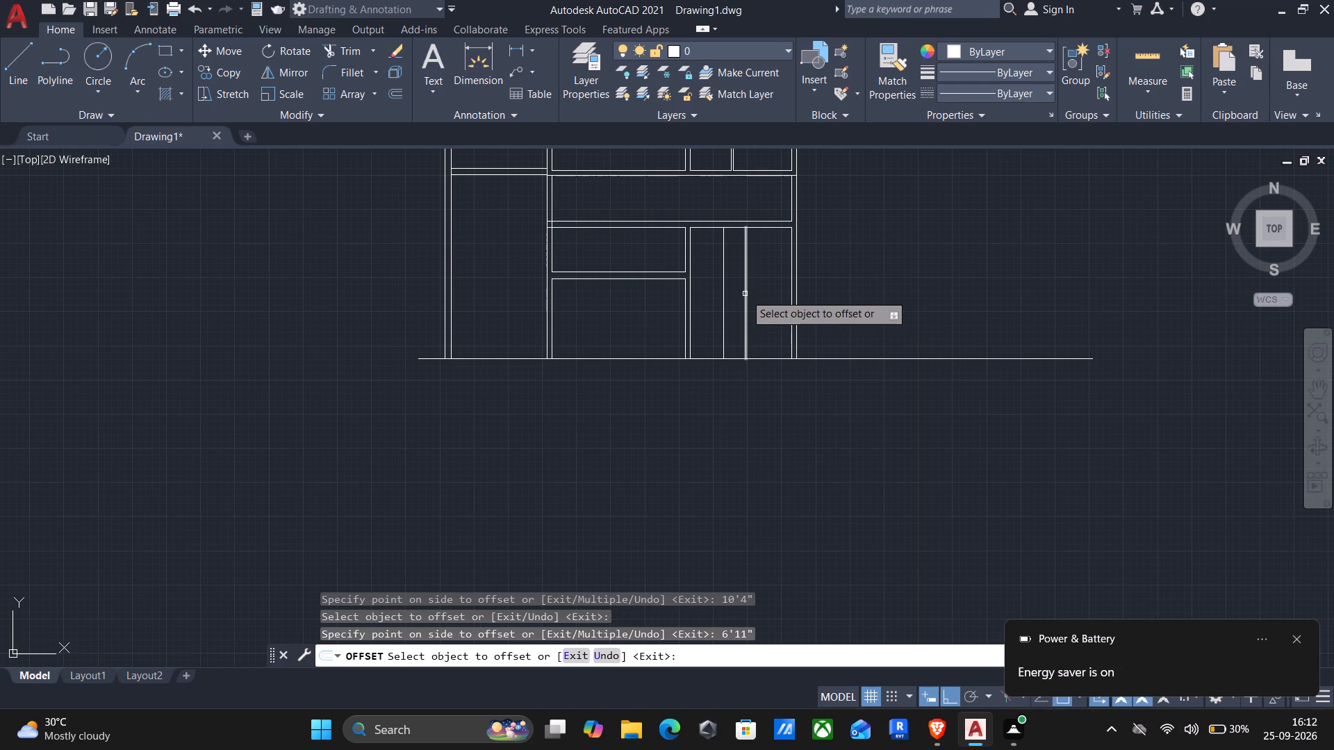
Offset the new 6'11" line 4.5" leftward to form a thin double partition wall.
click(745, 294)
key(4)
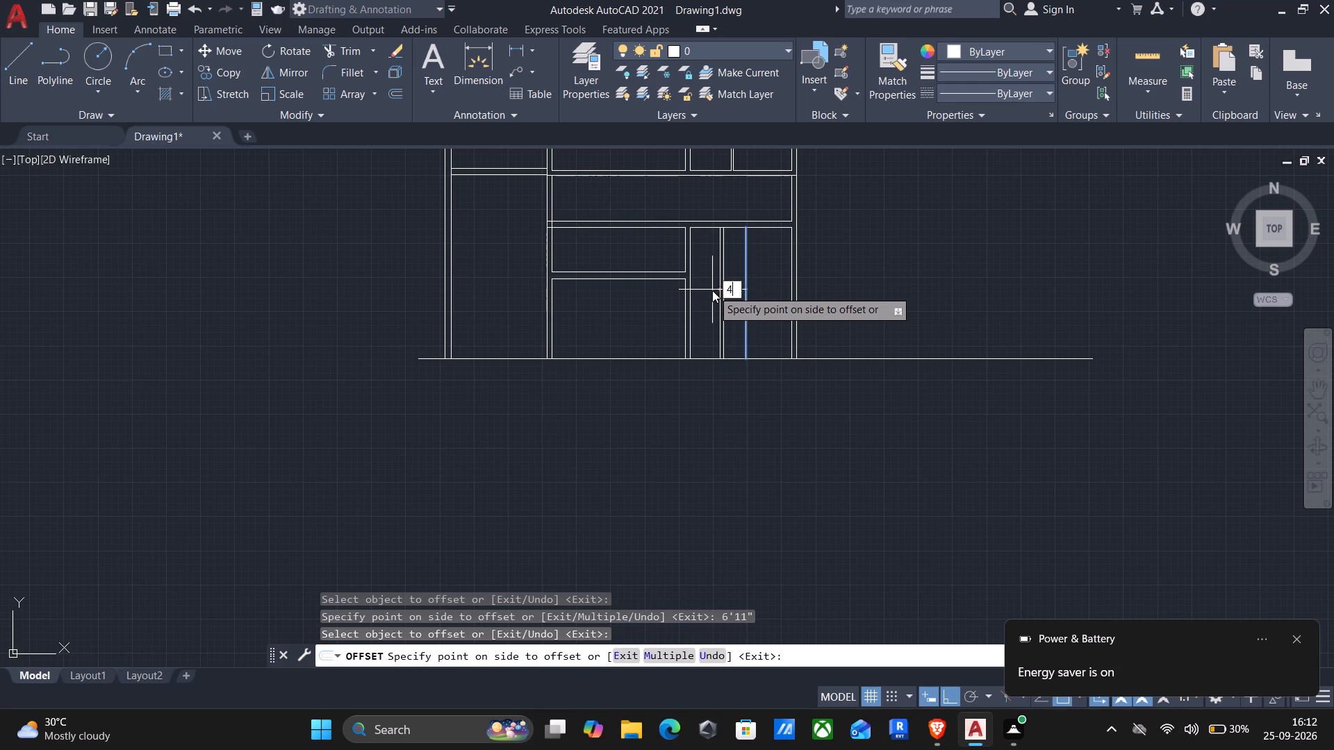
text(.5)
key(shift+quotedbl)
key(Return)
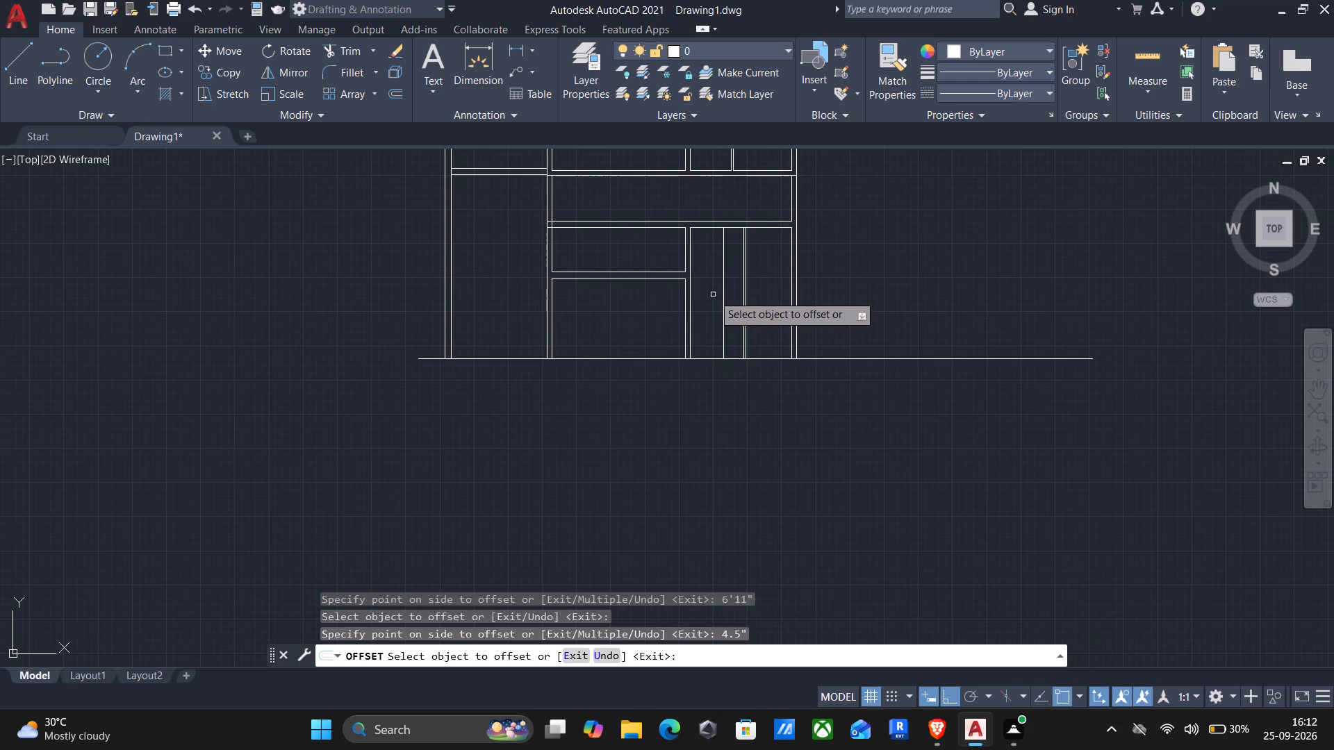
Delete the line offset 10'4" from the outer right wall in the lower right room.
key(Return)
click(734, 309)
click(715, 294)
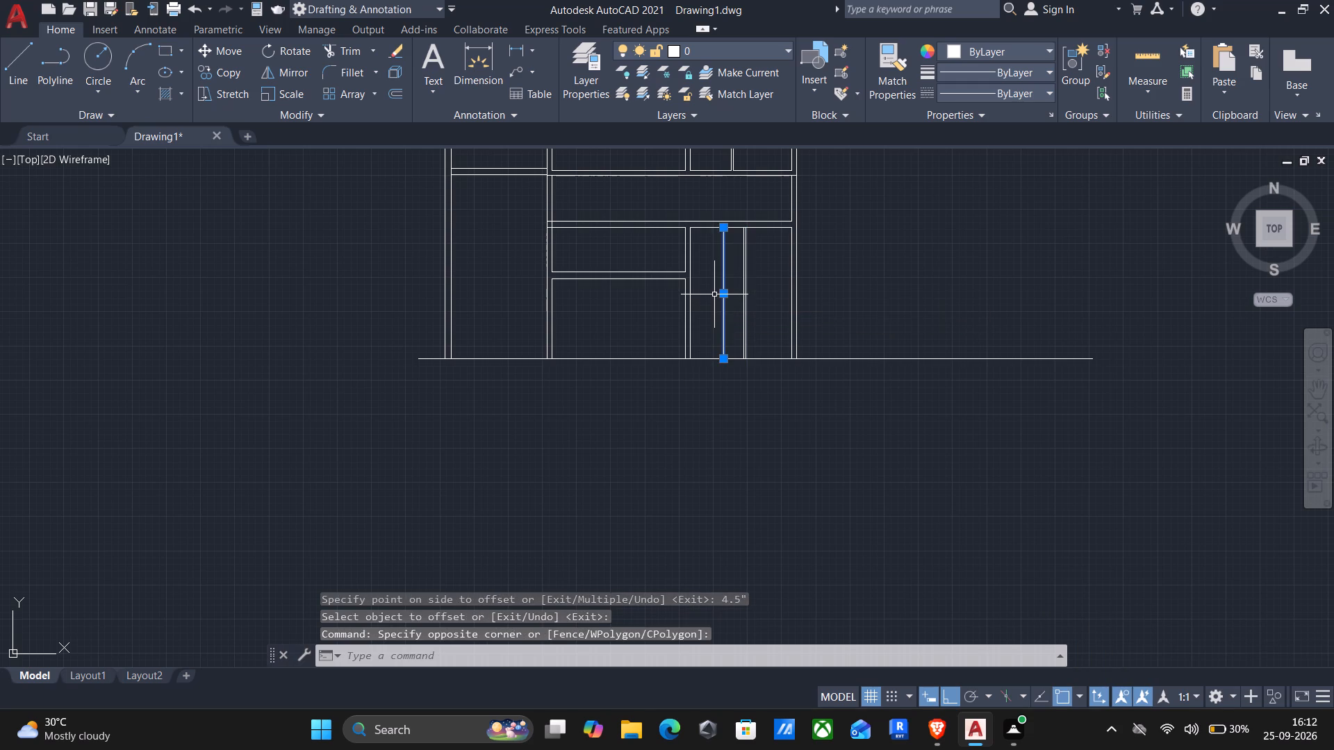
key(Delete)
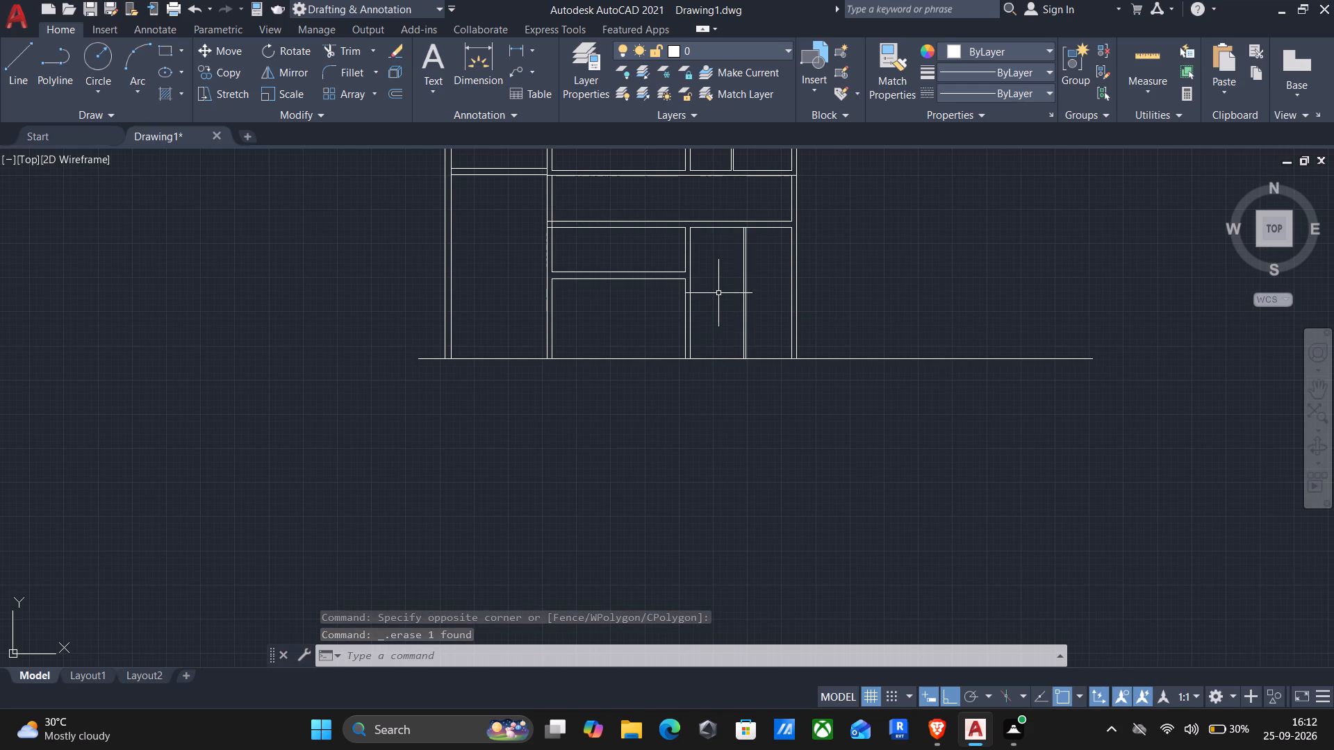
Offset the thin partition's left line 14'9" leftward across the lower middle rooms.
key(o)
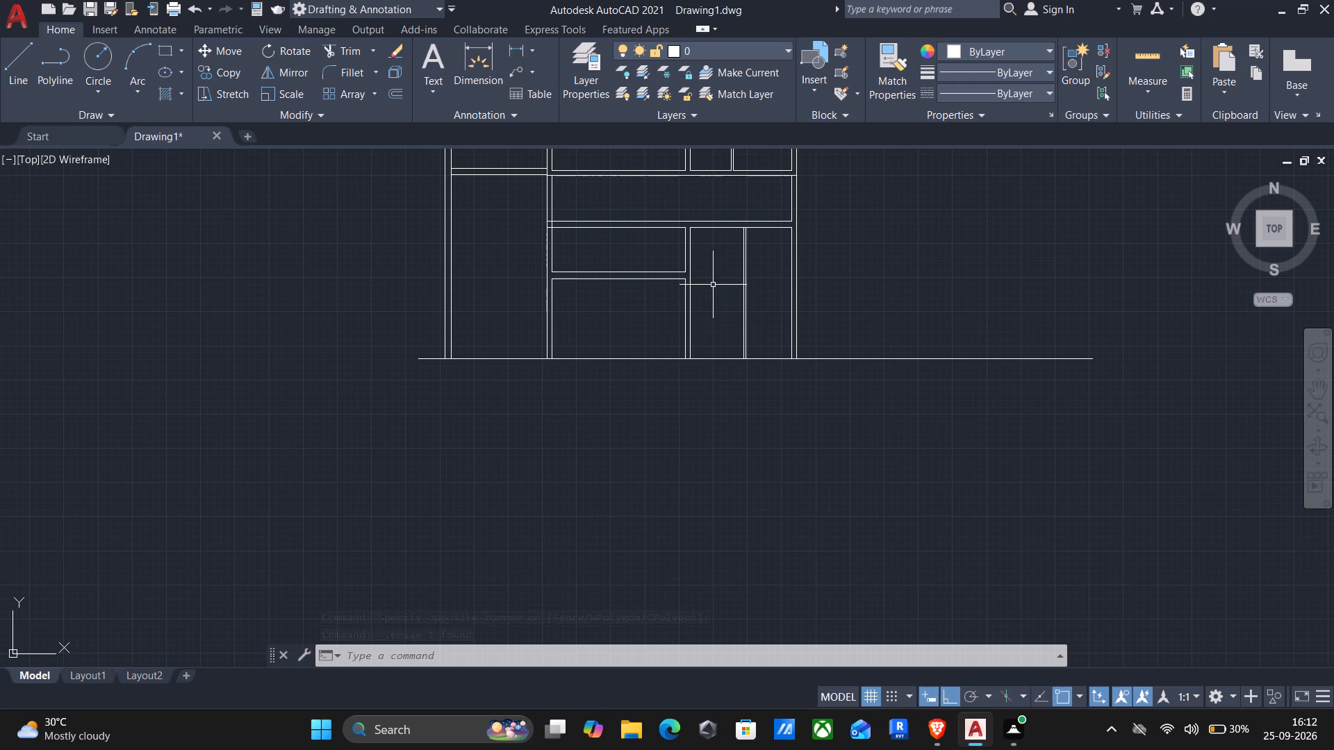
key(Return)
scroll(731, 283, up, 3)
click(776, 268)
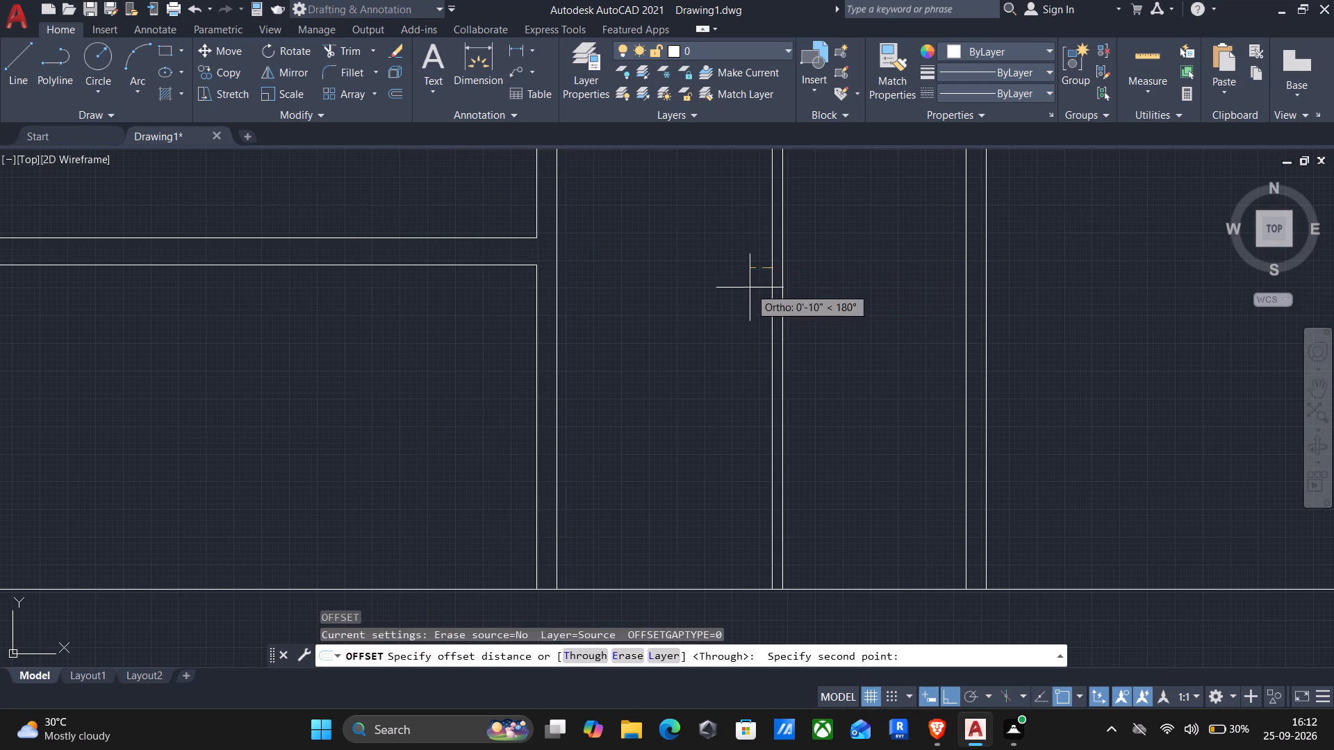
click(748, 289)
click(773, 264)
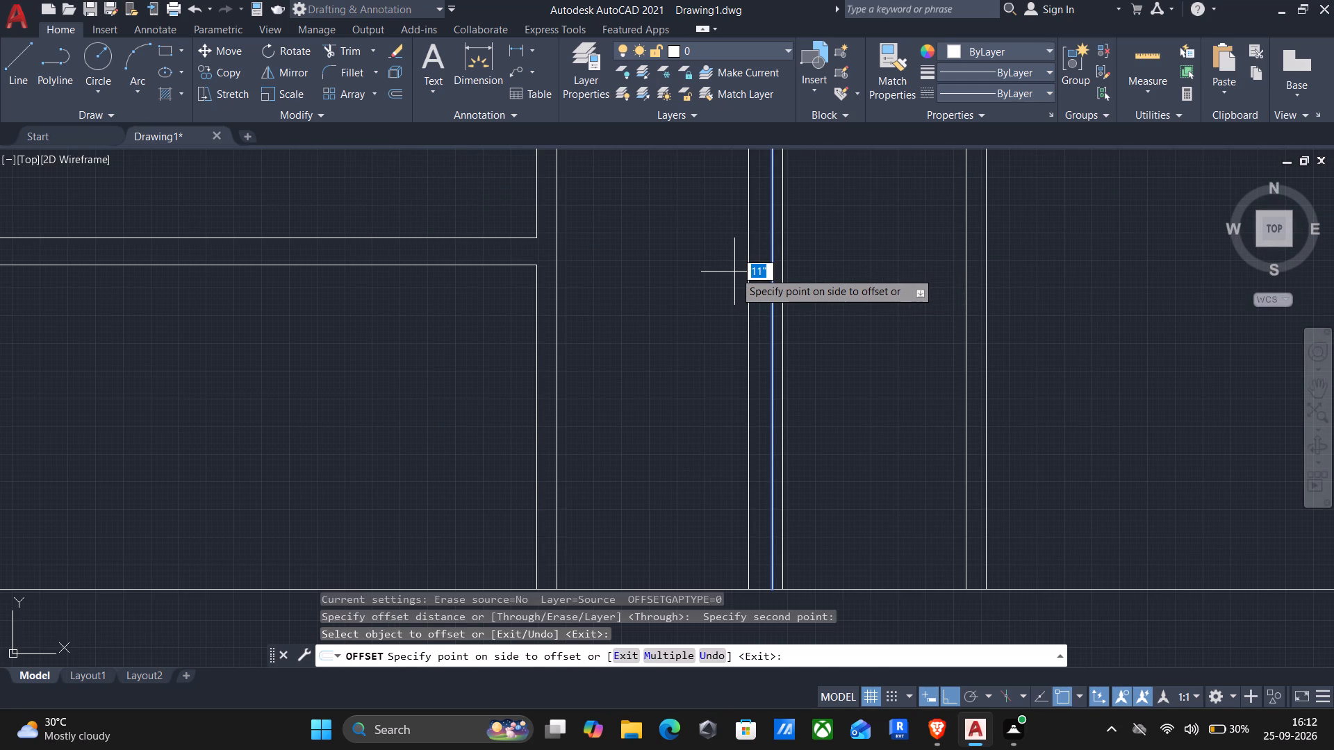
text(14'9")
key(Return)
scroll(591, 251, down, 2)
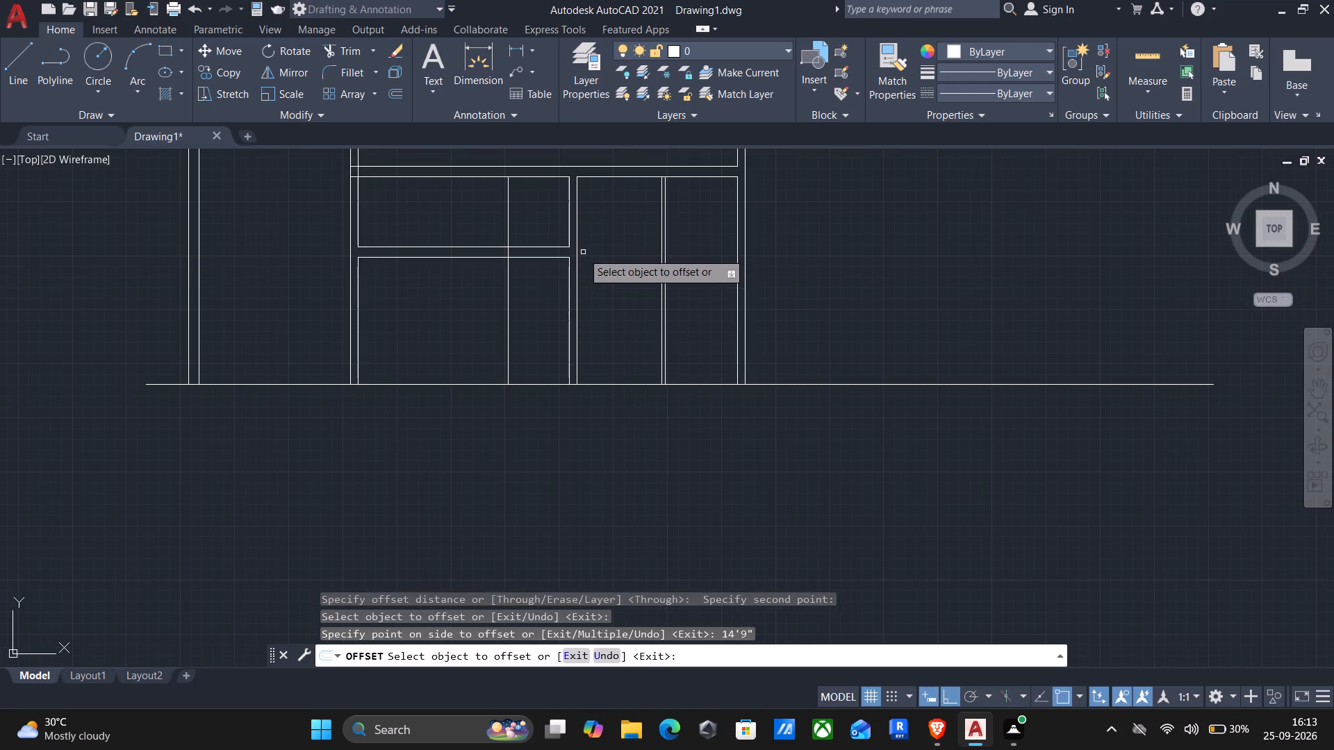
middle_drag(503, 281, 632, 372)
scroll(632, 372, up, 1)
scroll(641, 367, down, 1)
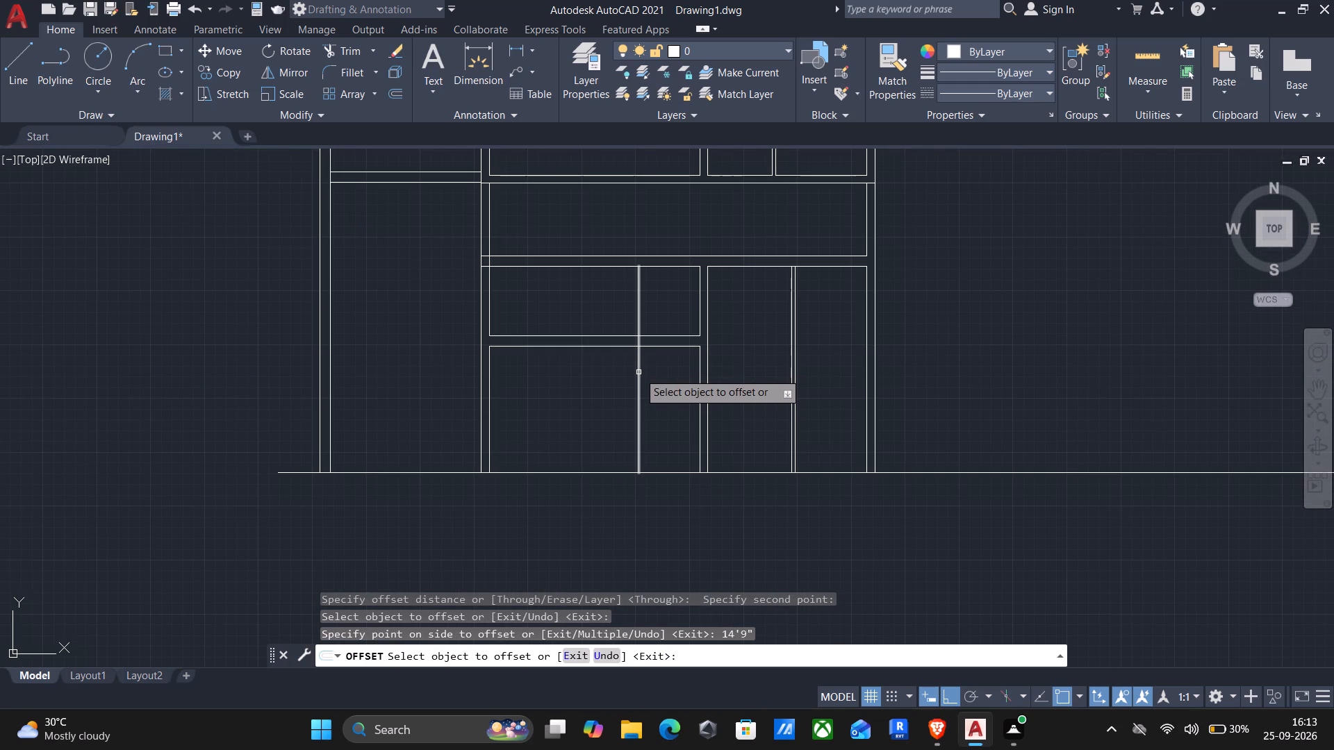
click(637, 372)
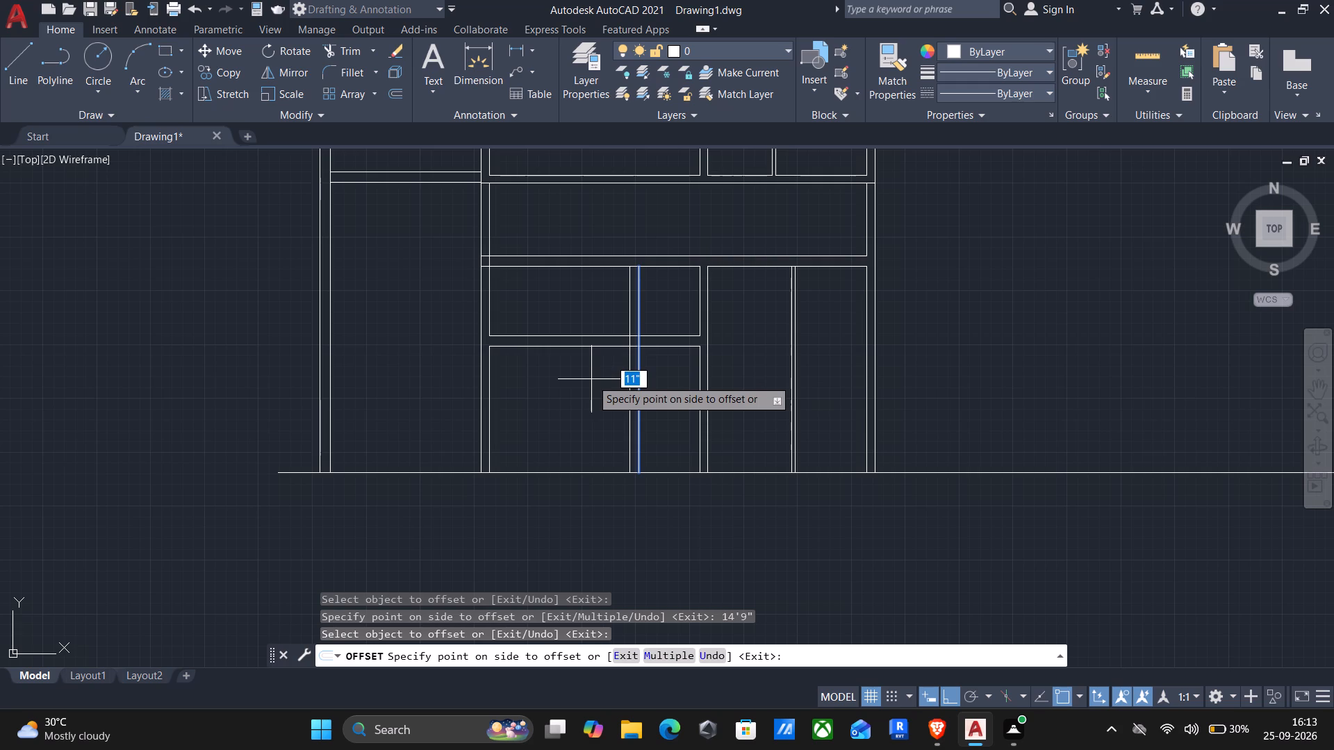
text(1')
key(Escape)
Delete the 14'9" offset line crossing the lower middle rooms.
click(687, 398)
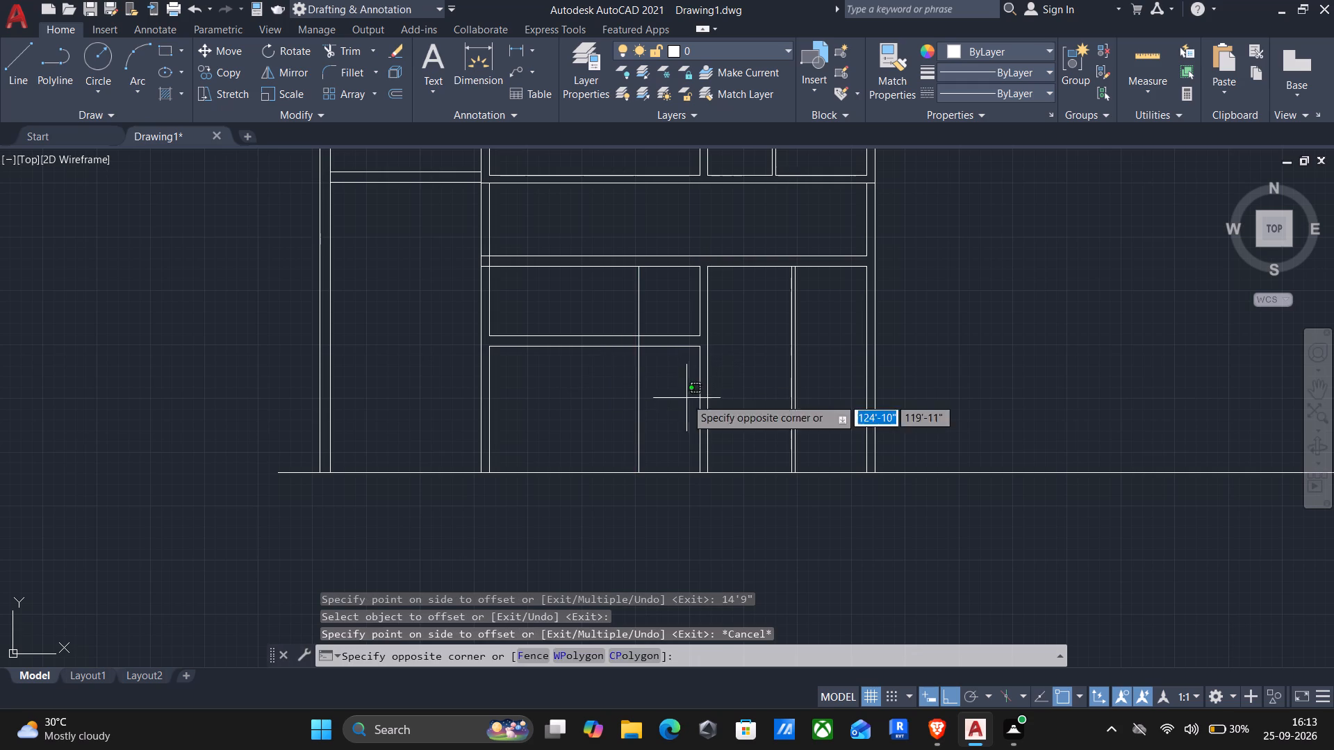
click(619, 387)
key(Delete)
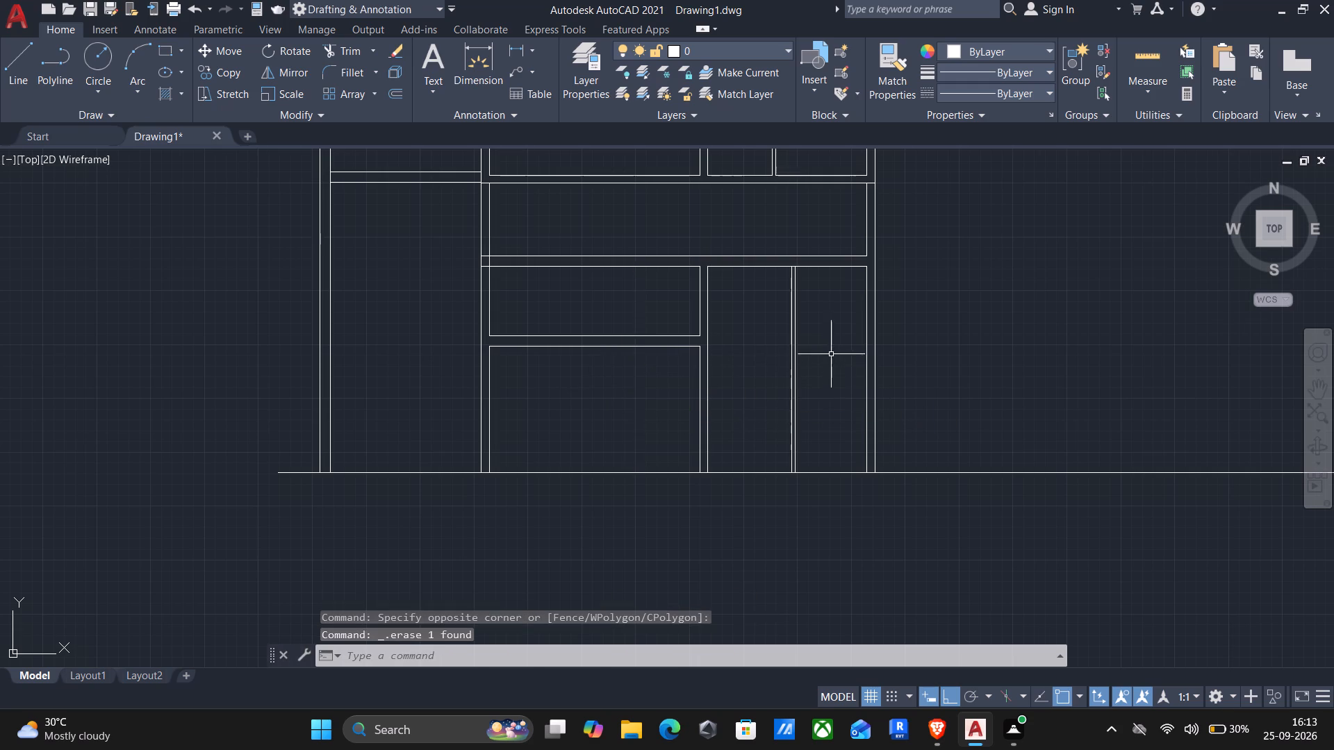
Delete the left line of the thin 4.5" partition in the lower right room.
scroll(820, 357, up, 4)
click(645, 371)
key(Delete)
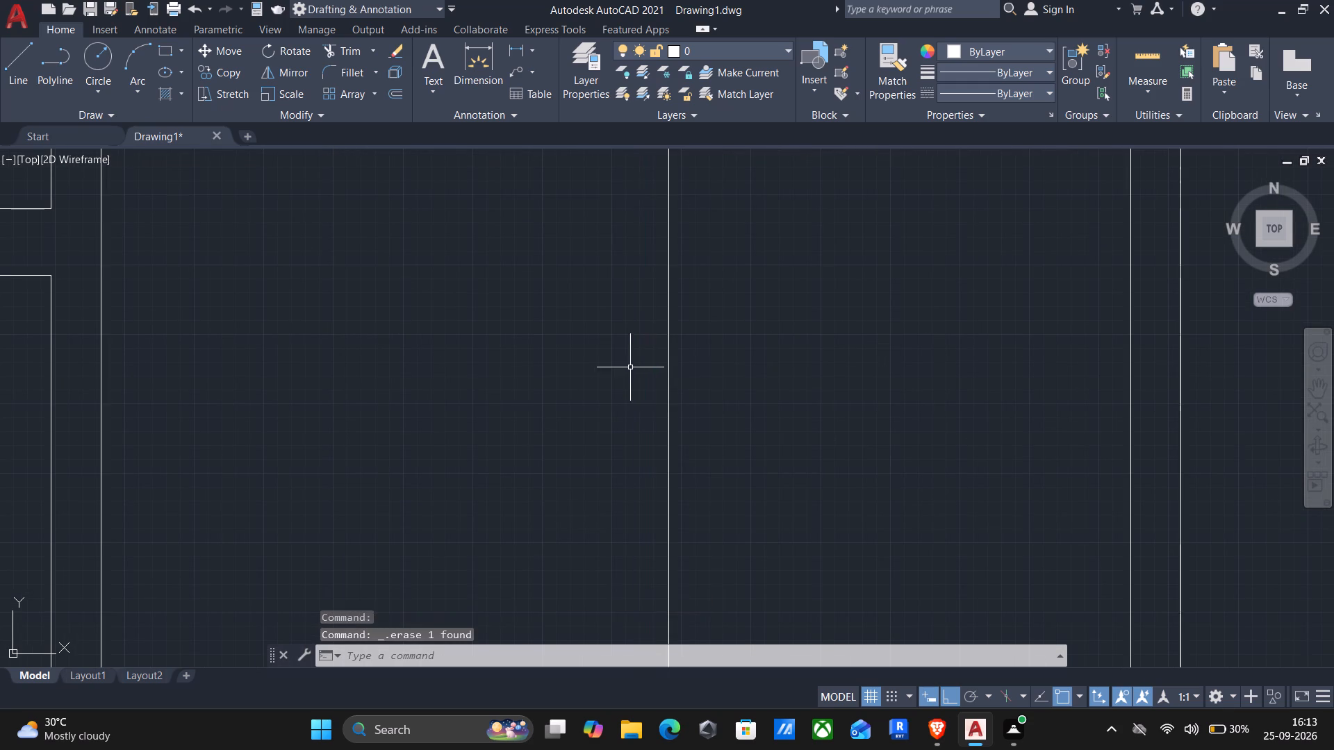
Offset the remaining partition line 6" leftward to form a double partition in the lower right room.
scroll(625, 373, down, 3)
key(o)
key(Return)
click(652, 379)
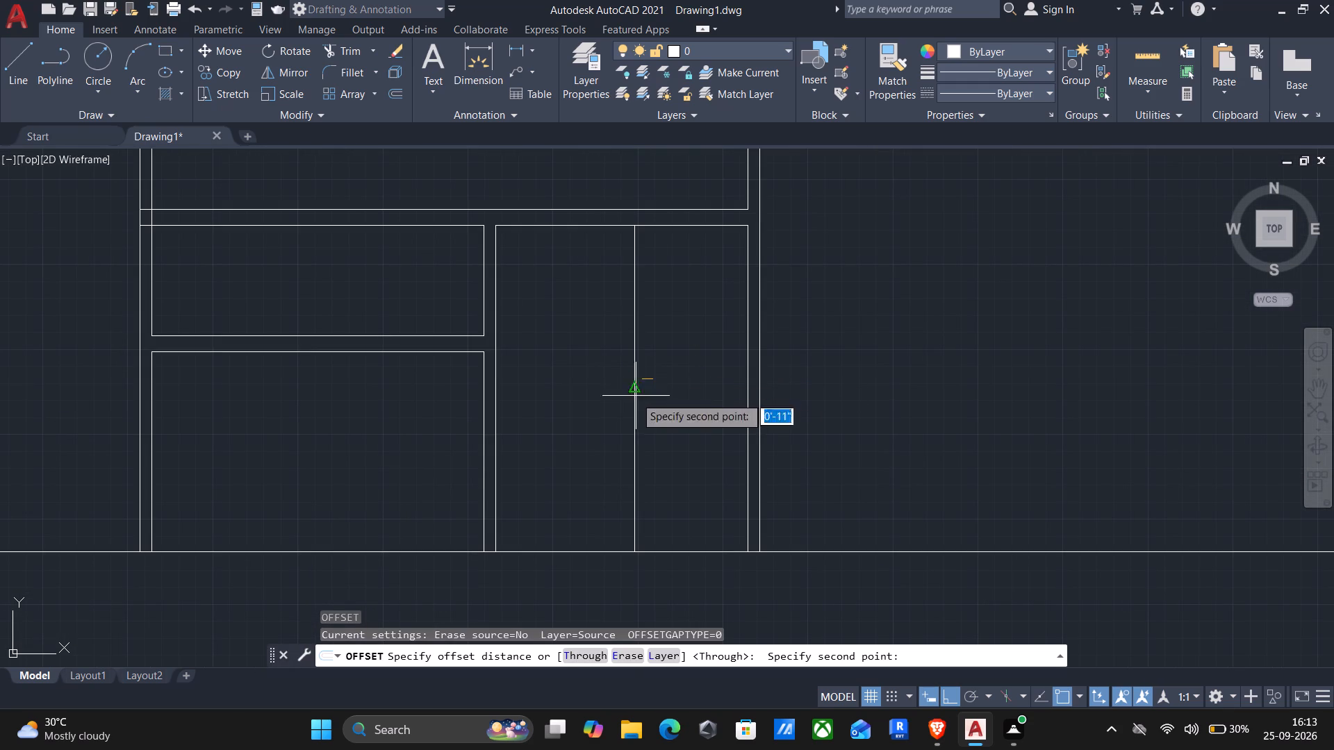
click(605, 416)
click(633, 385)
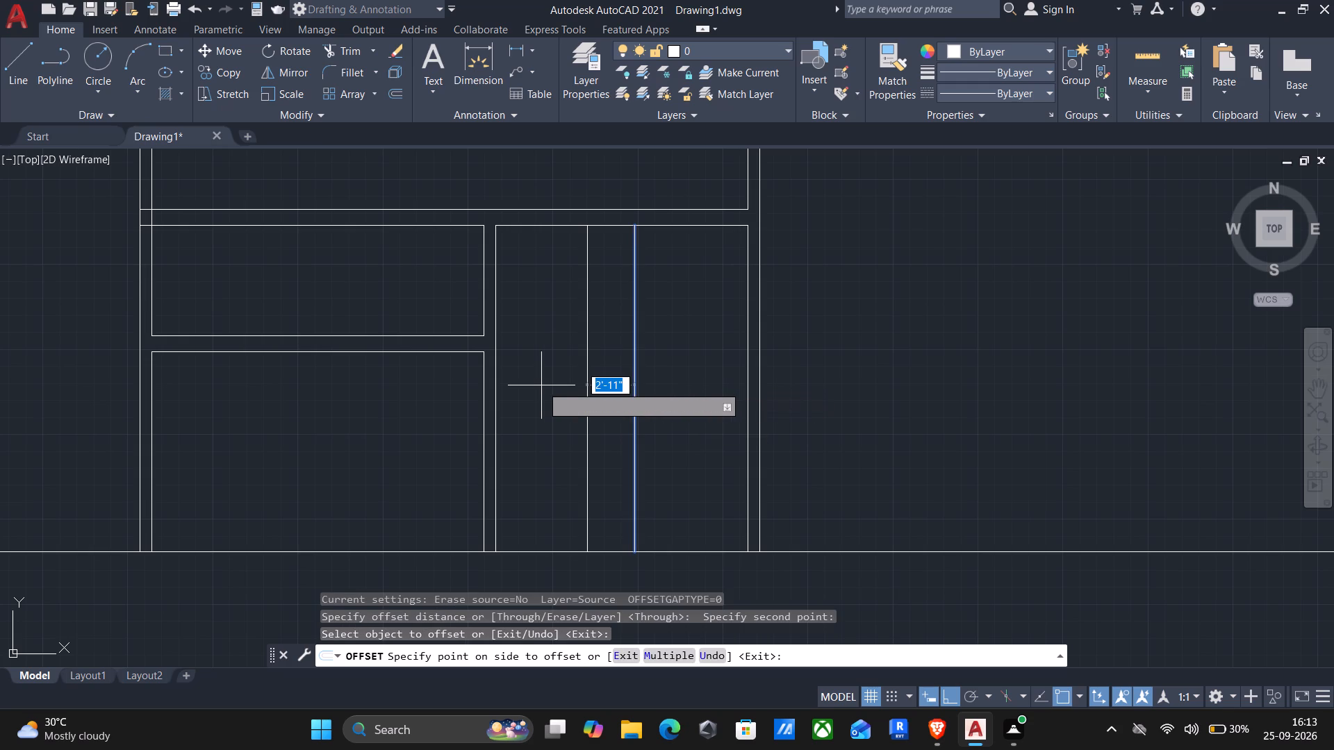
key(6)
key(shift+quotedbl)
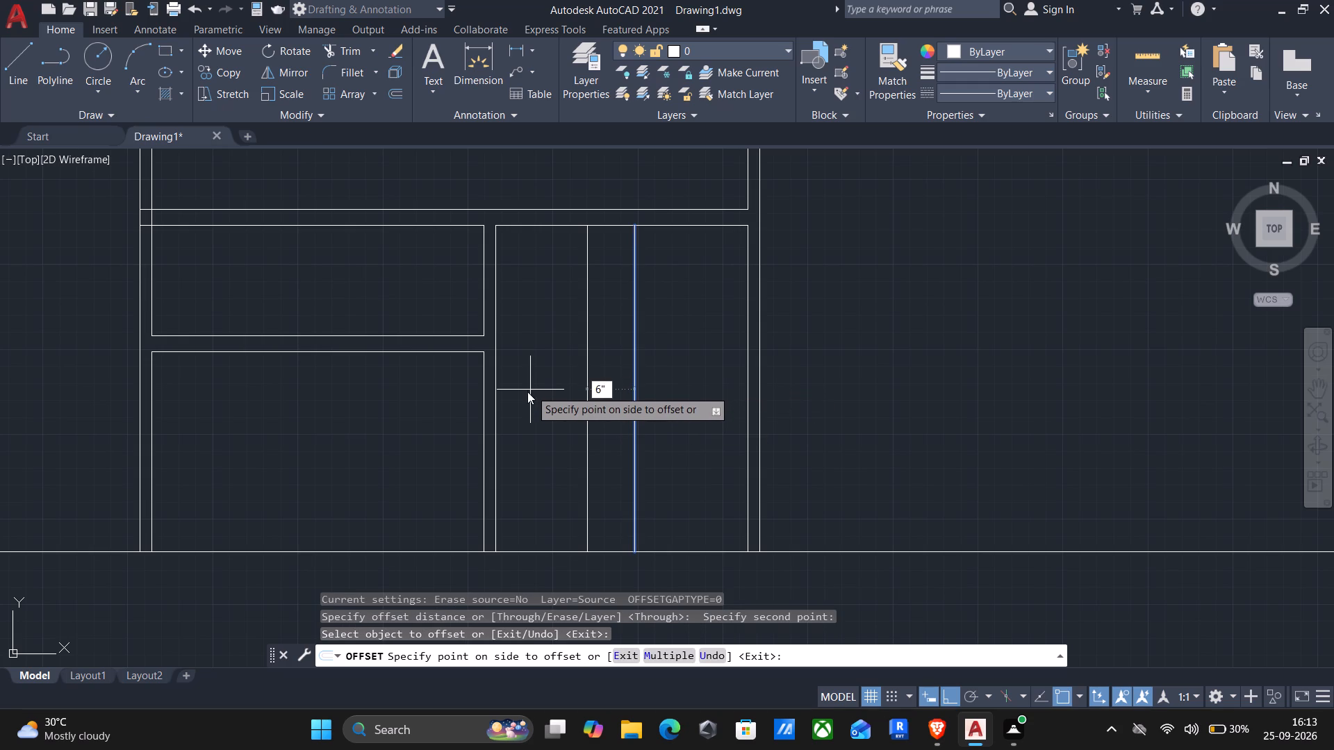
key(Return)
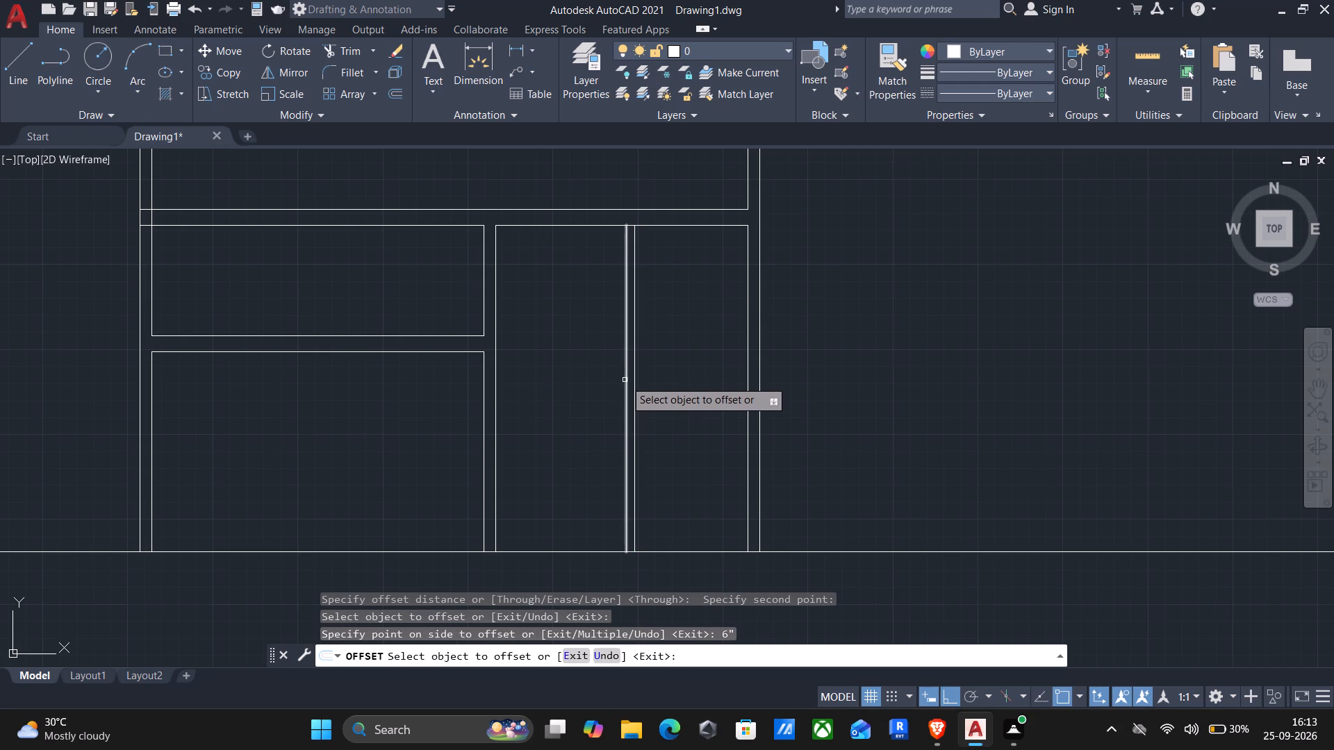
Offset the 6" partition's left line 14'9" leftward across the lower middle rooms.
click(625, 380)
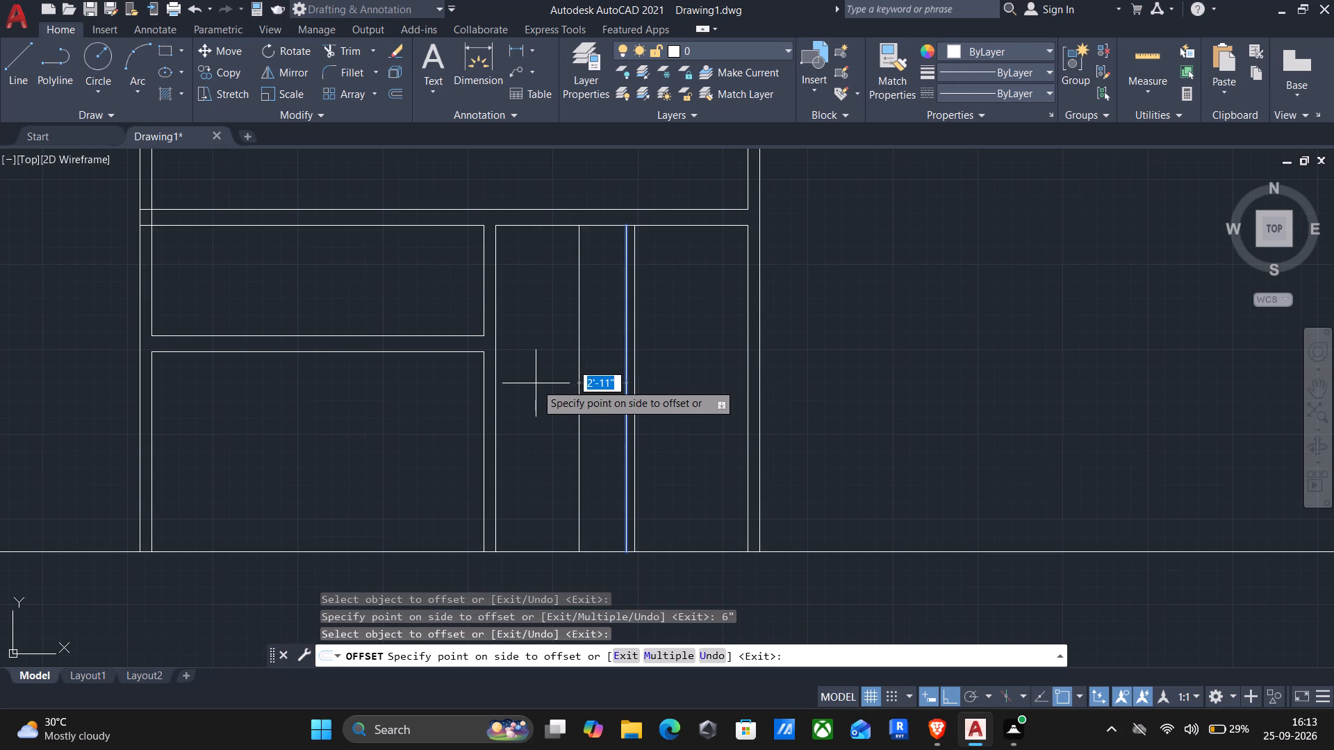
text(14'9")
key(Return)
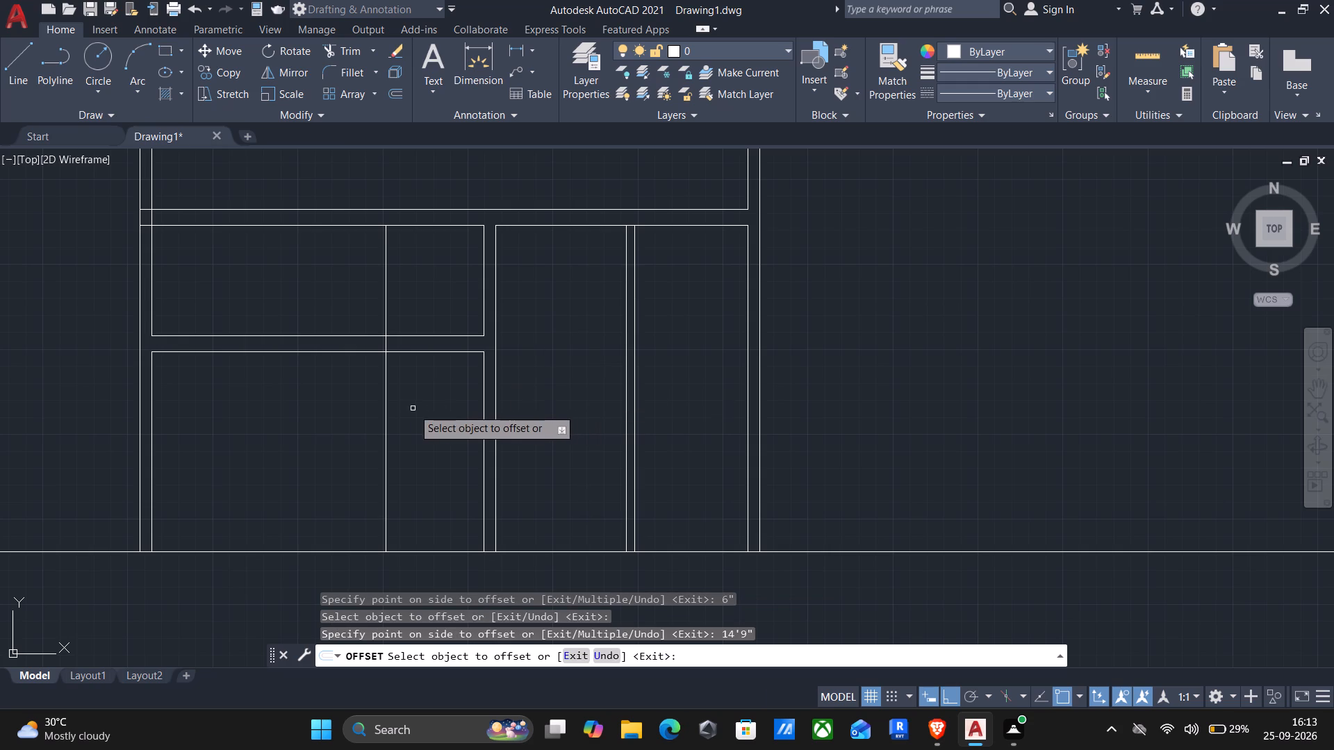
Offset the new 14'9" line 1' leftward to form a vertical double wall.
click(382, 422)
click(386, 402)
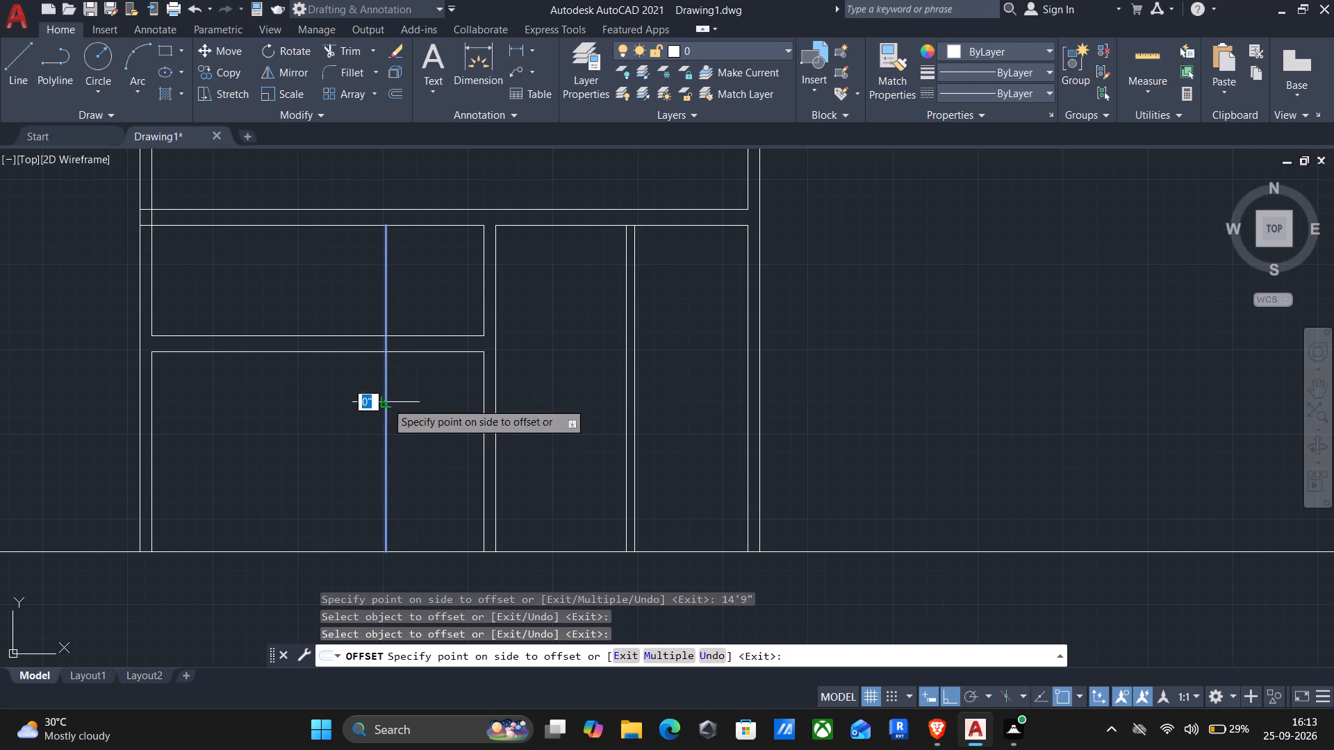
key(1)
key(apostrophe)
key(Return)
middle_drag(300, 411, 503, 385)
scroll(507, 378, down, 1)
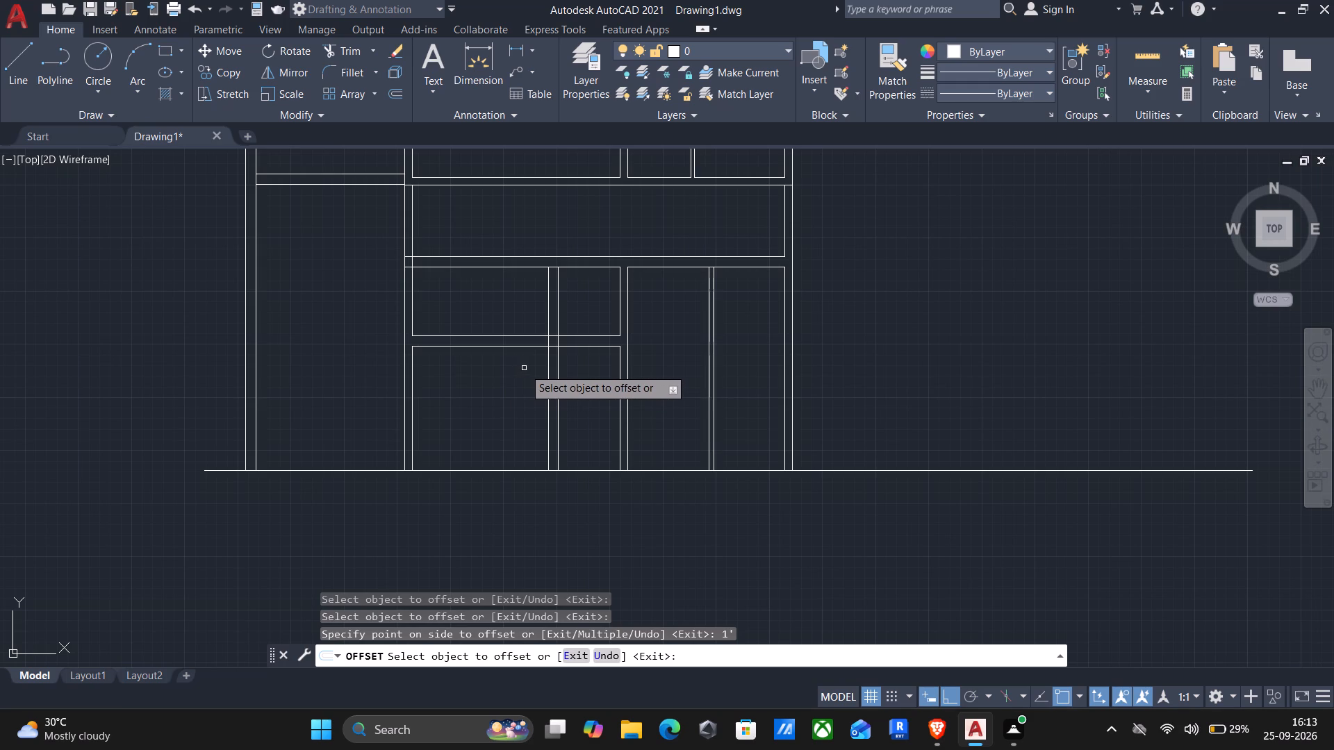
middle_drag(529, 372, 618, 414)
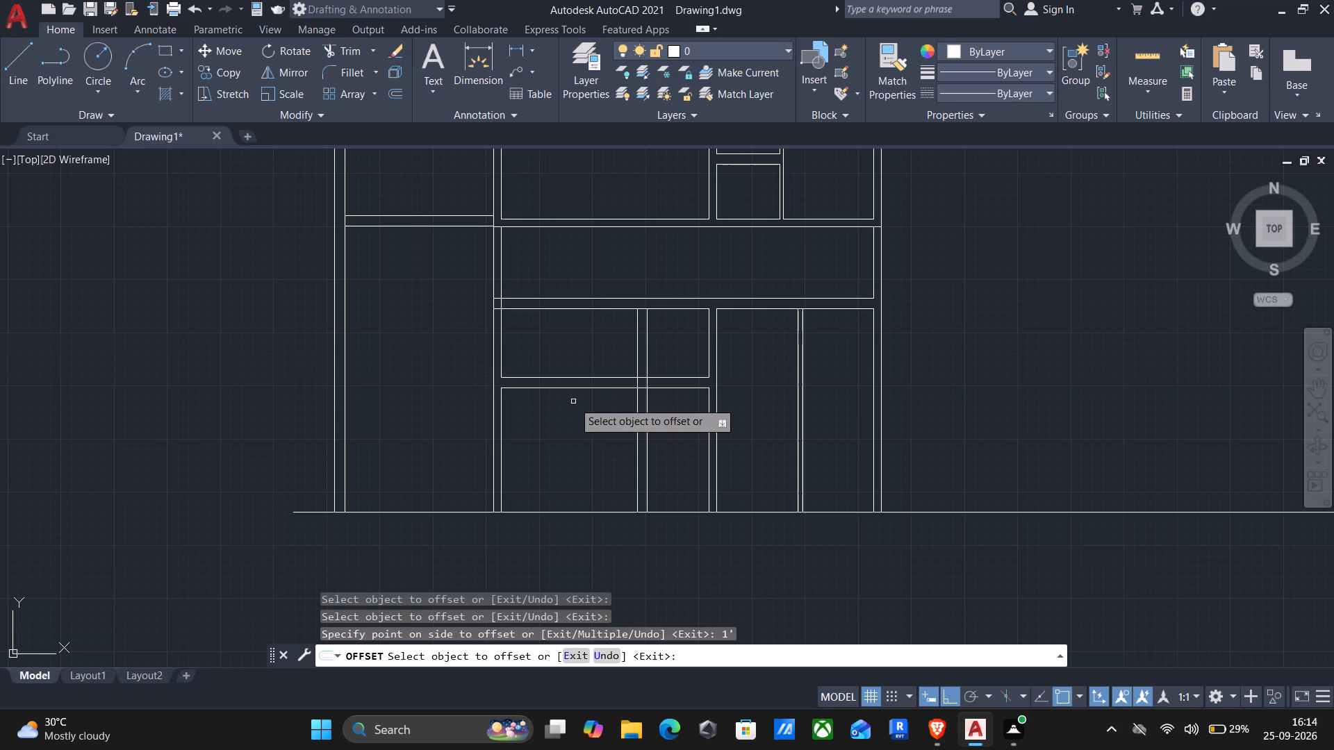
key(Return)
Extend the corridor's lower wall line above the middle room across the gap at the old vertical double wall.
text(ex)
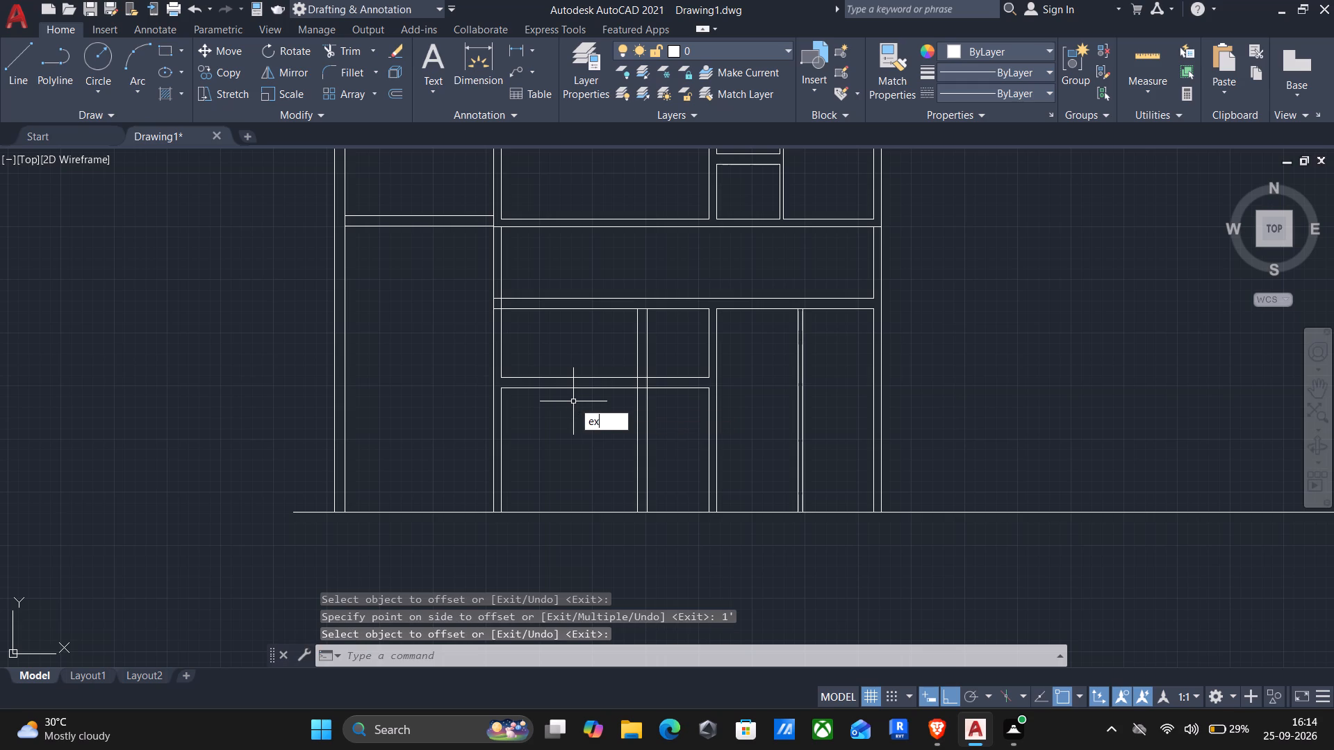
key(Return)
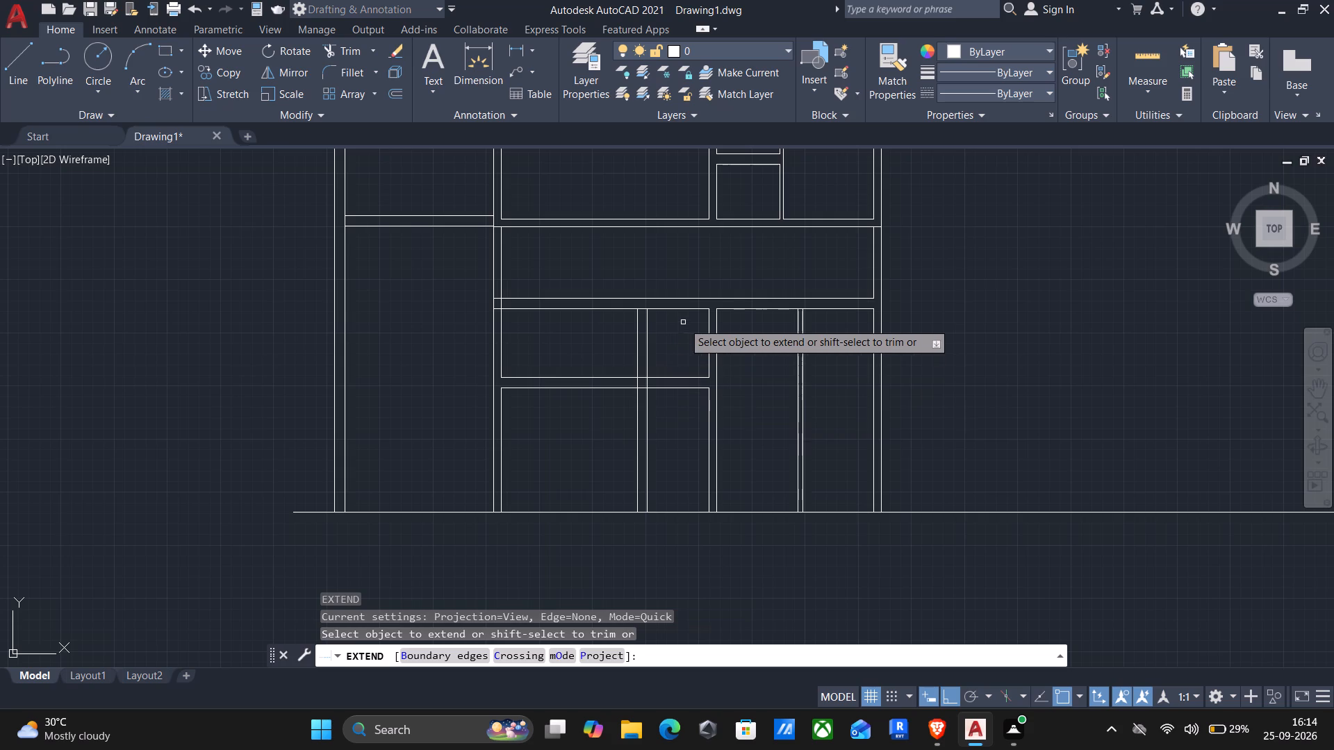
click(689, 309)
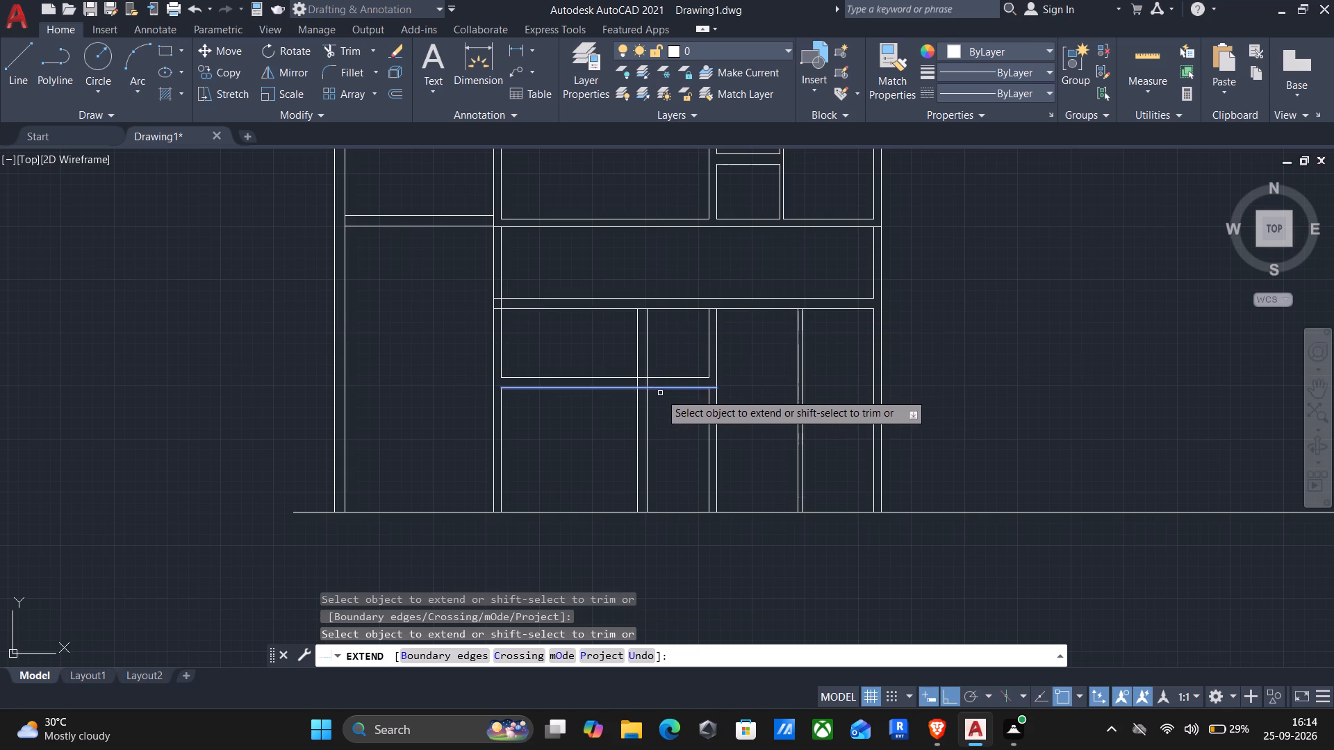
key(Escape)
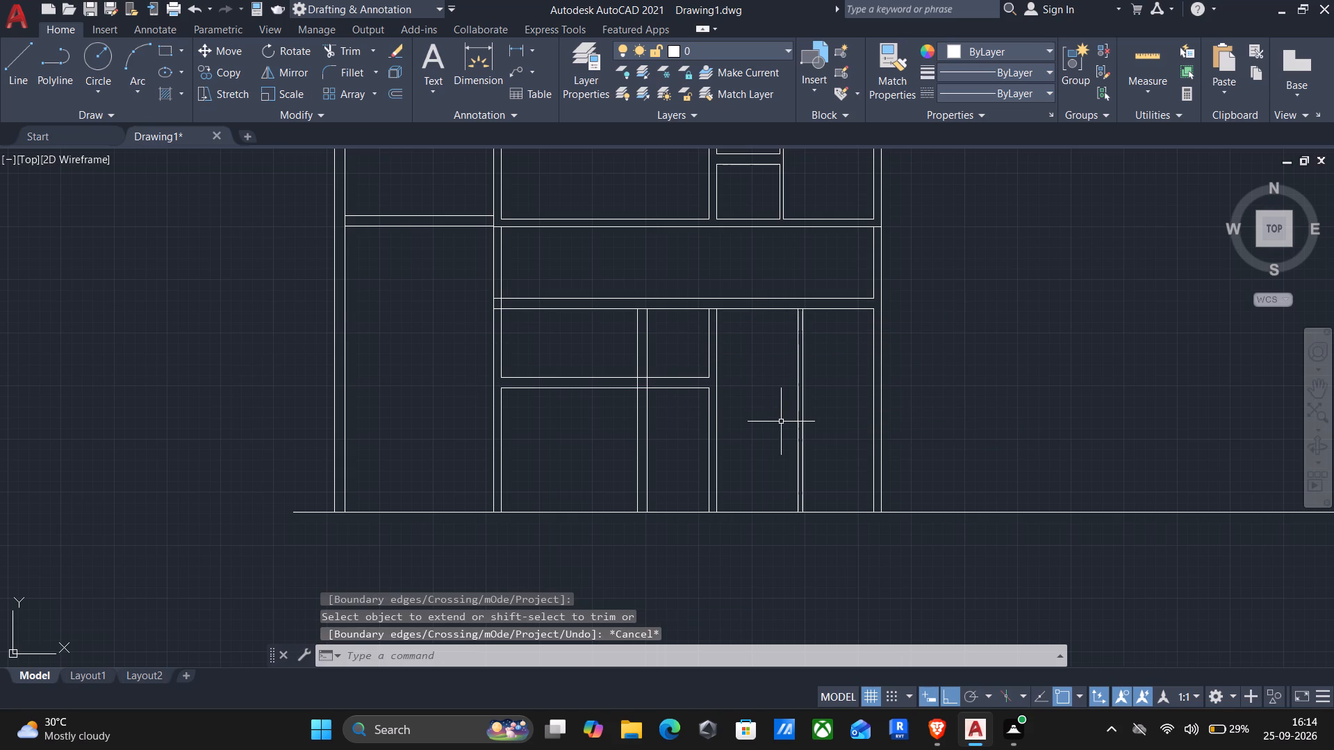
Trim away the old vertical double wall and the cross-wall lines between it and the new 1' wall.
key(t)
key(r)
key(Return)
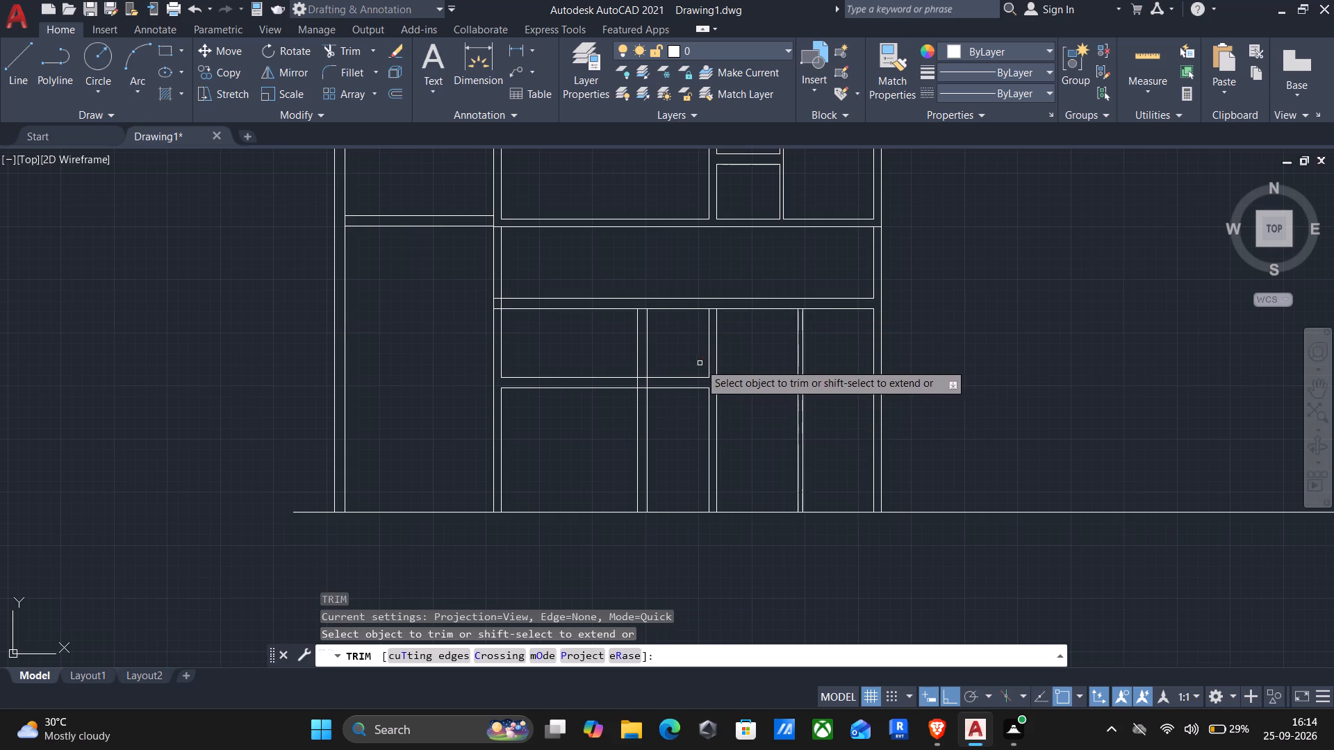
drag(688, 349, 684, 370)
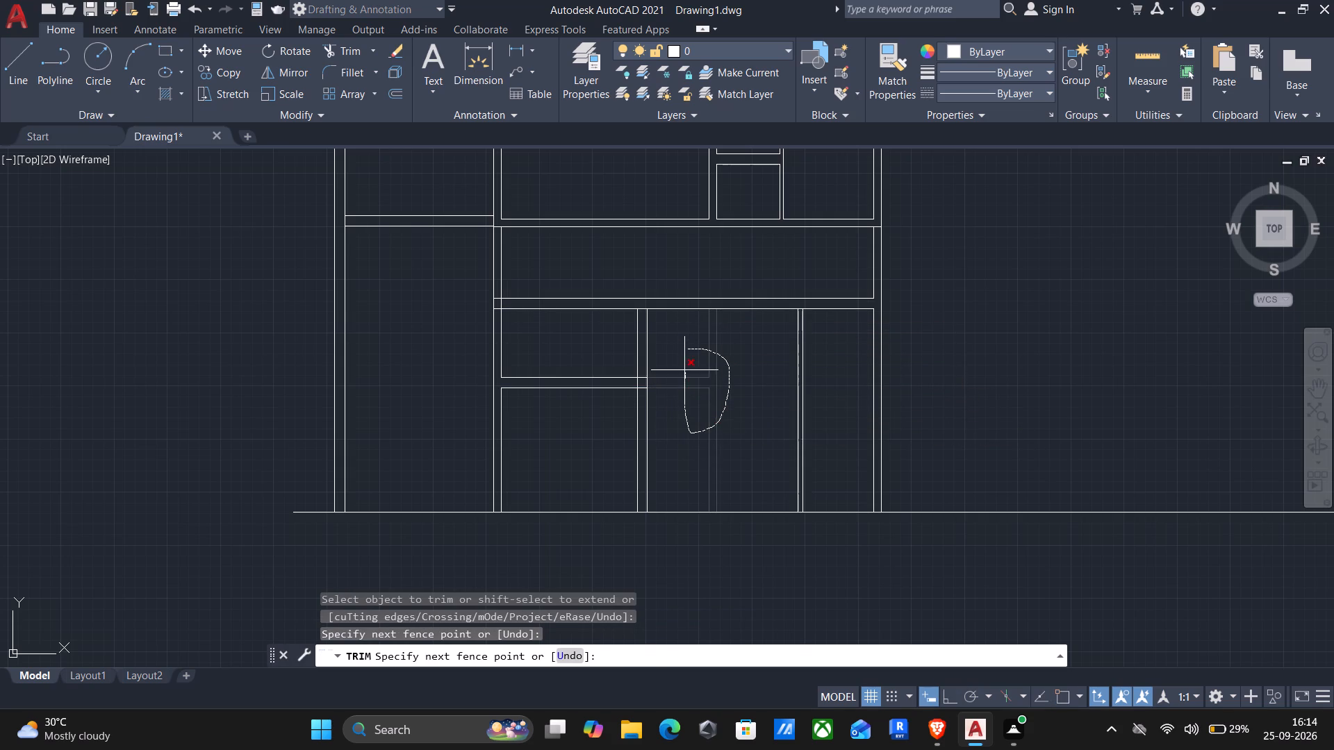
drag(684, 370, 684, 369)
key(Escape)
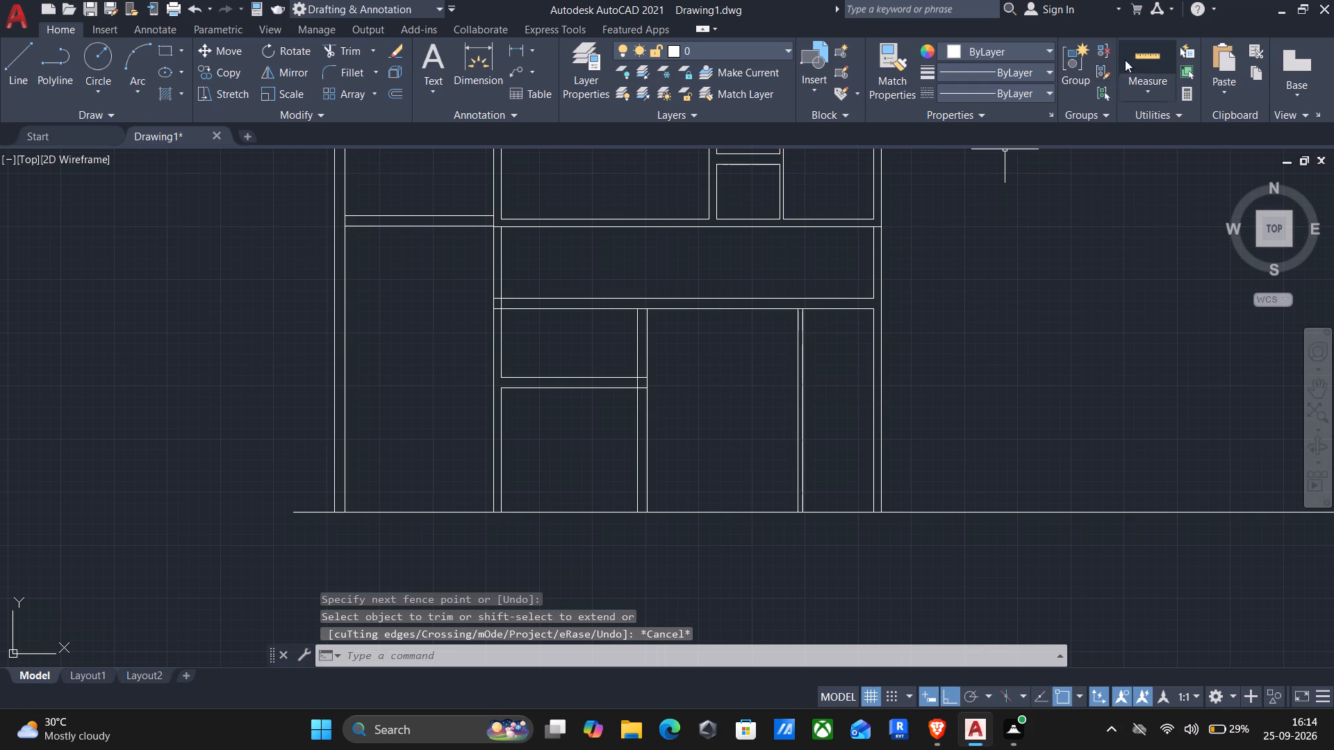
Measure the enlarged room between the 1' wall and the 6" partition.
click(1148, 60)
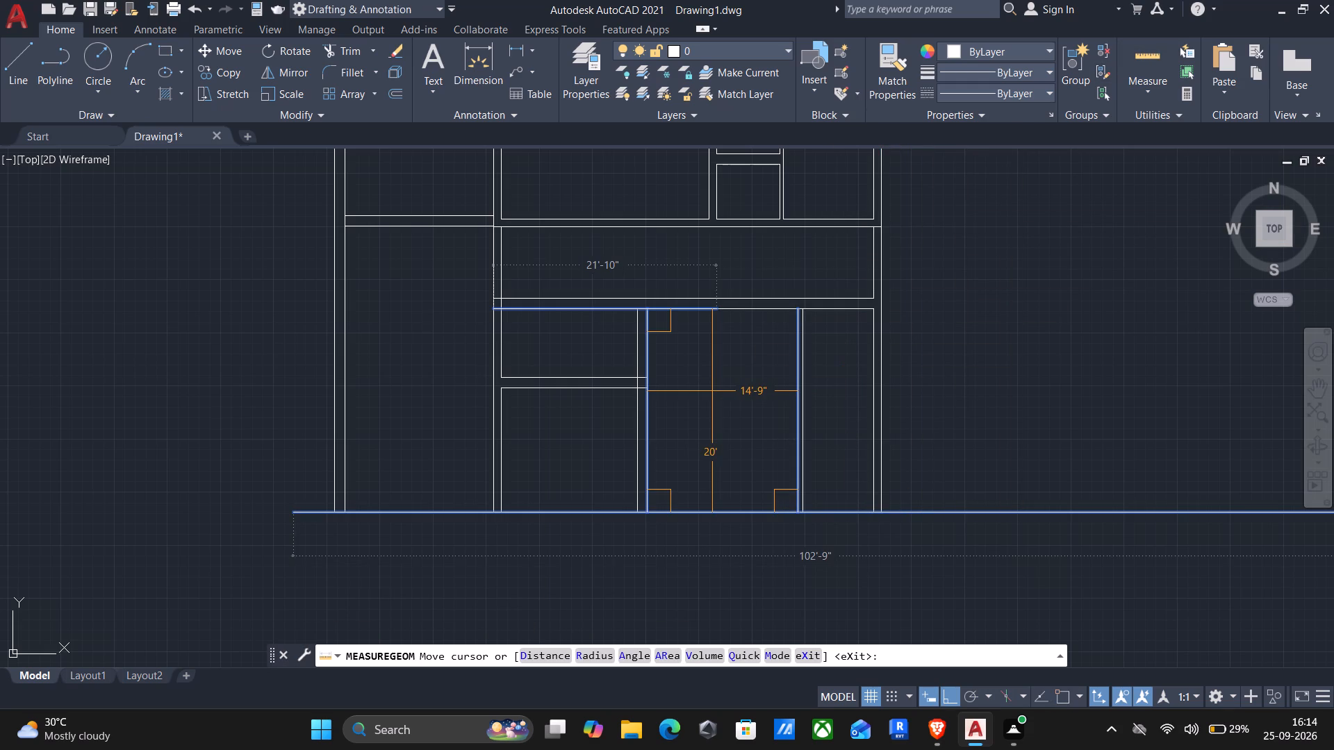
middle_drag(721, 386, 730, 399)
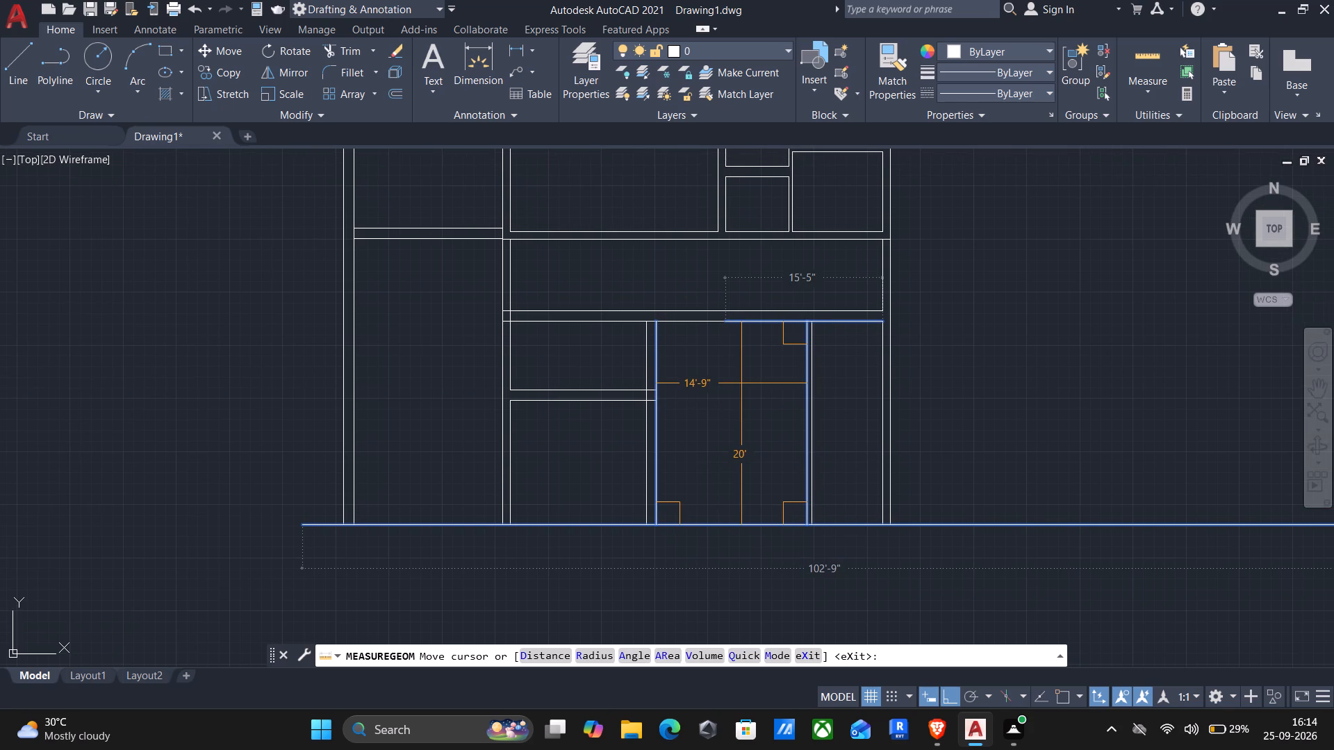
key(Escape)
Trim the corridor's lower wall line between the paired lines where the 6" partition and the 1' wall meet it.
key(t)
key(r)
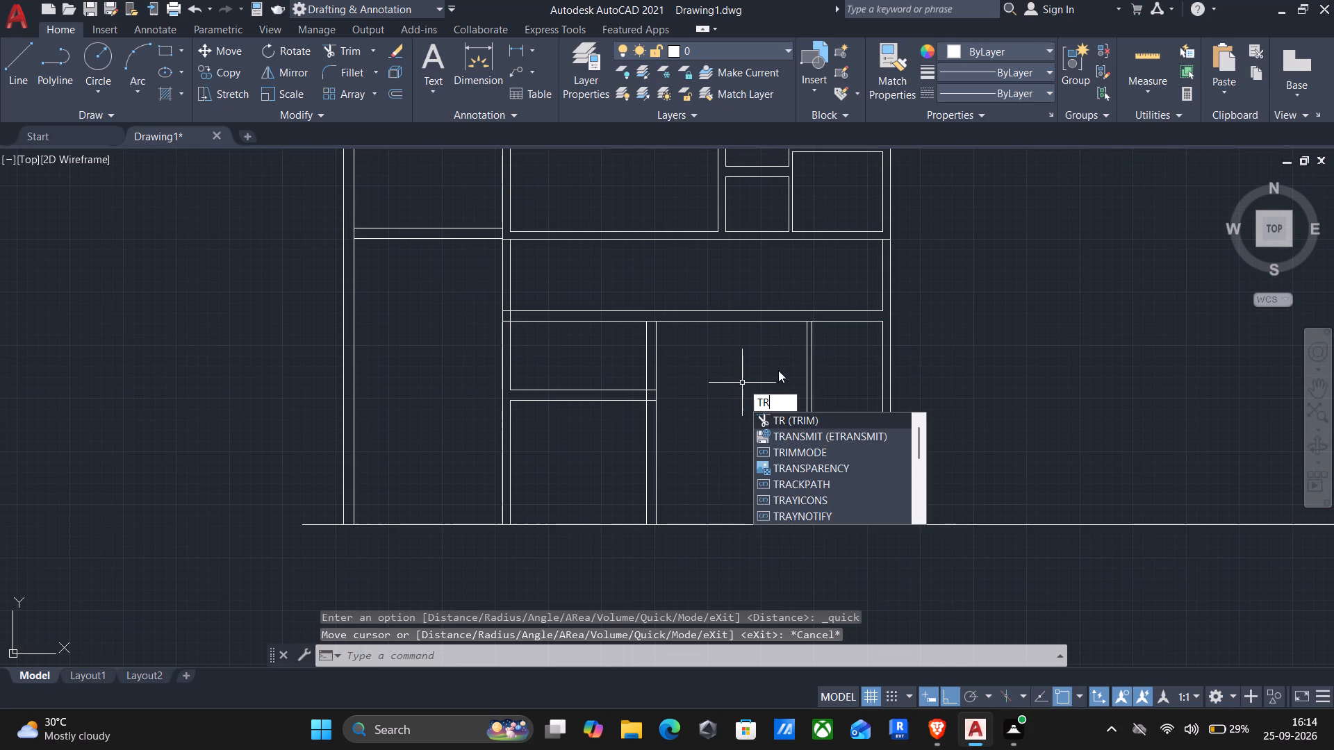
key(Return)
scroll(799, 327, up, 5)
click(866, 258)
scroll(851, 256, down, 4)
scroll(577, 269, up, 4)
drag(581, 268, 590, 252)
click(600, 237)
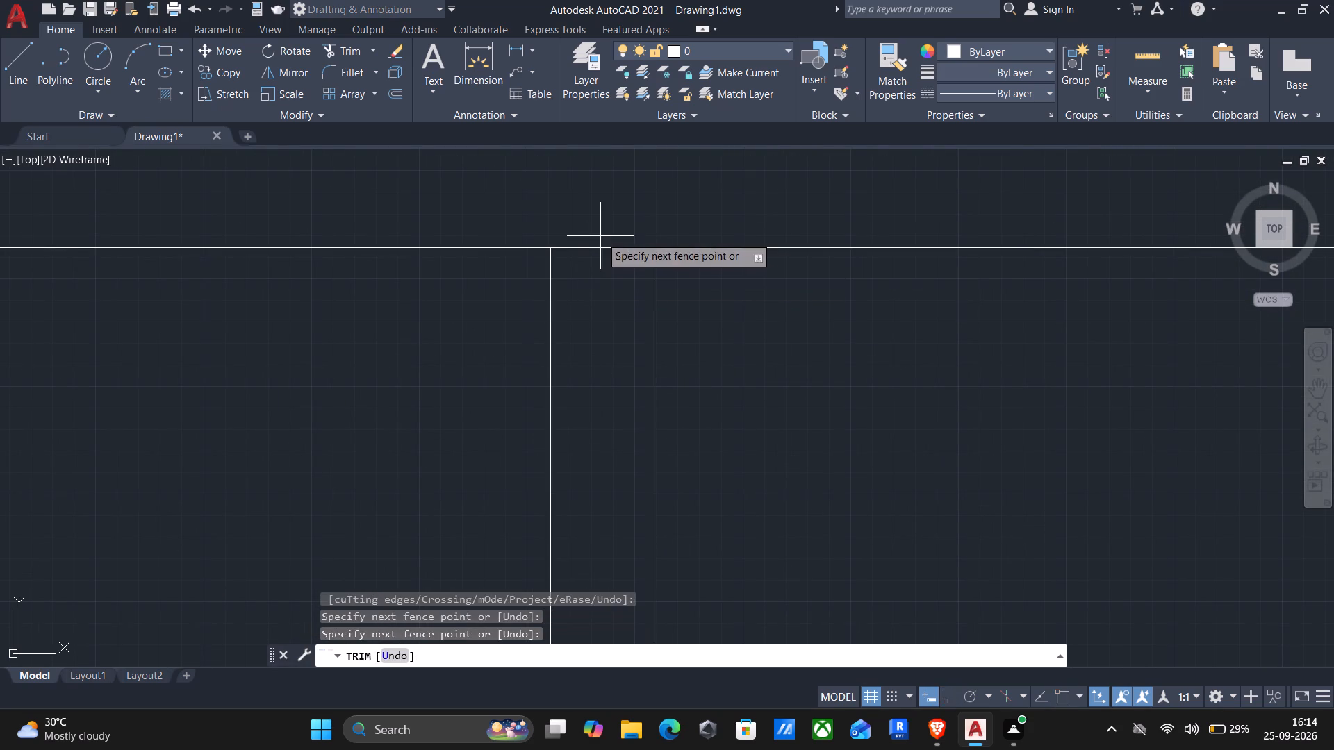
click(581, 319)
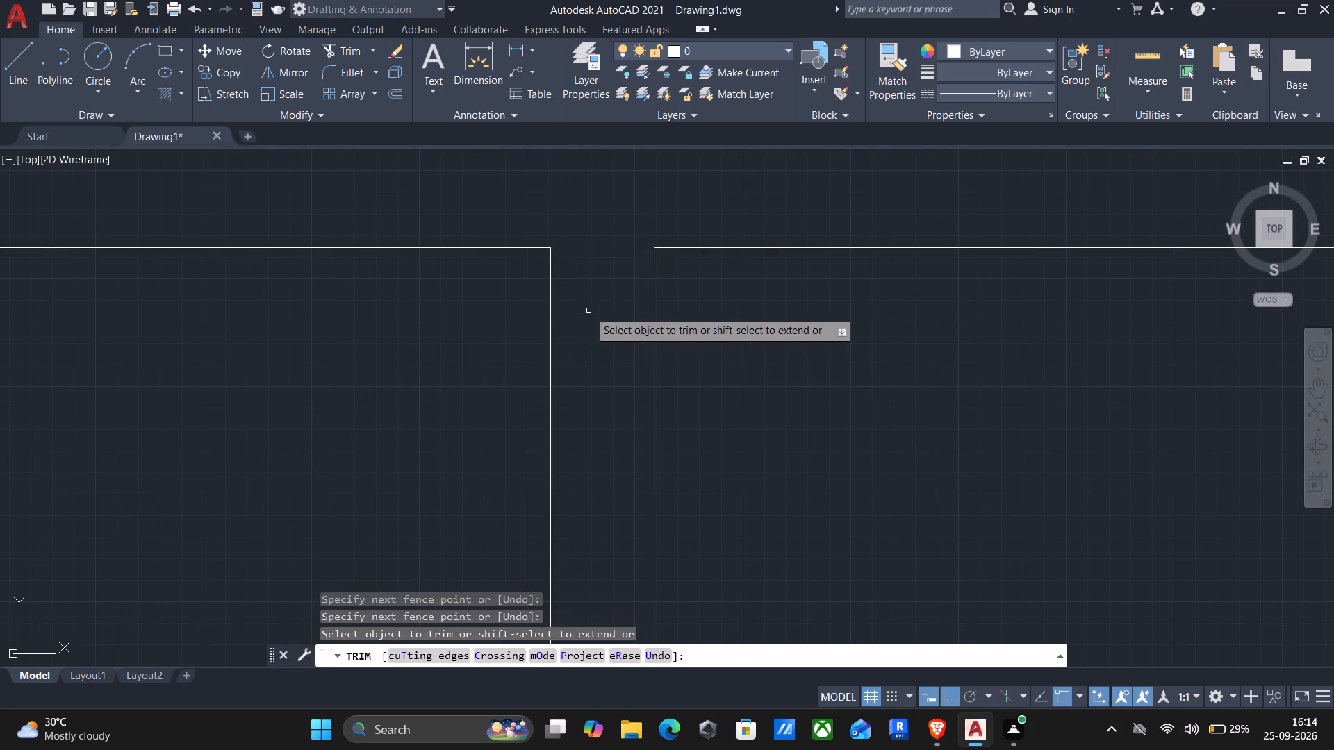
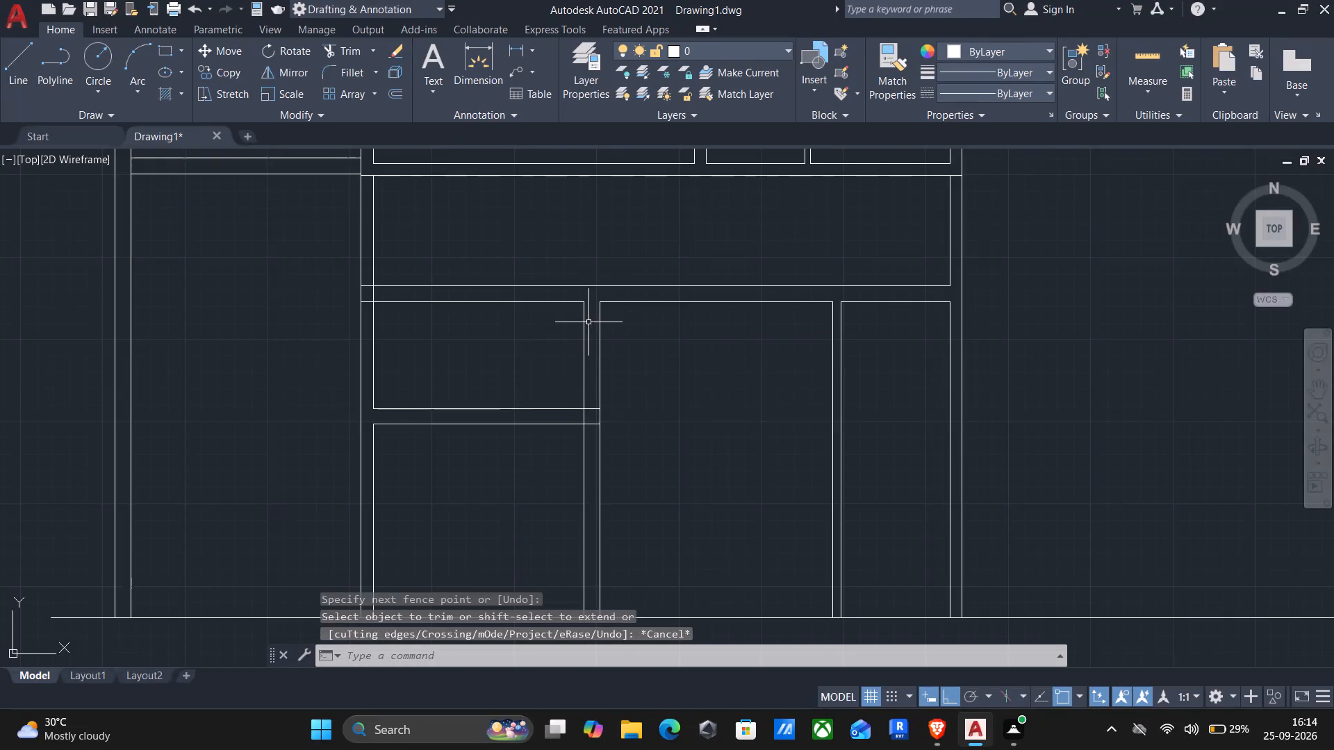
Delete the two horizontal cross-wall lines that divide the lower room between the long vertical wall and the 1' wall.
middle_drag(588, 324, 733, 337)
scroll(709, 387, down, 1)
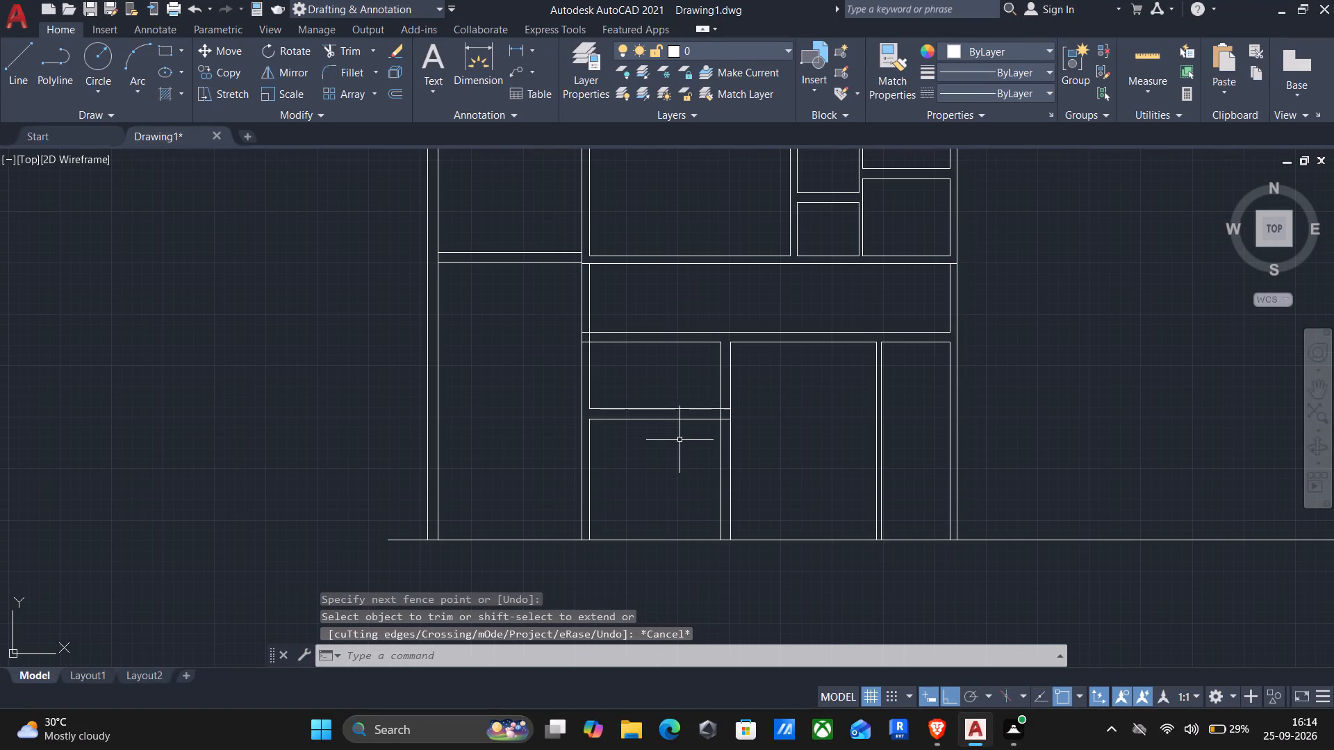
middle_drag(657, 385, 675, 431)
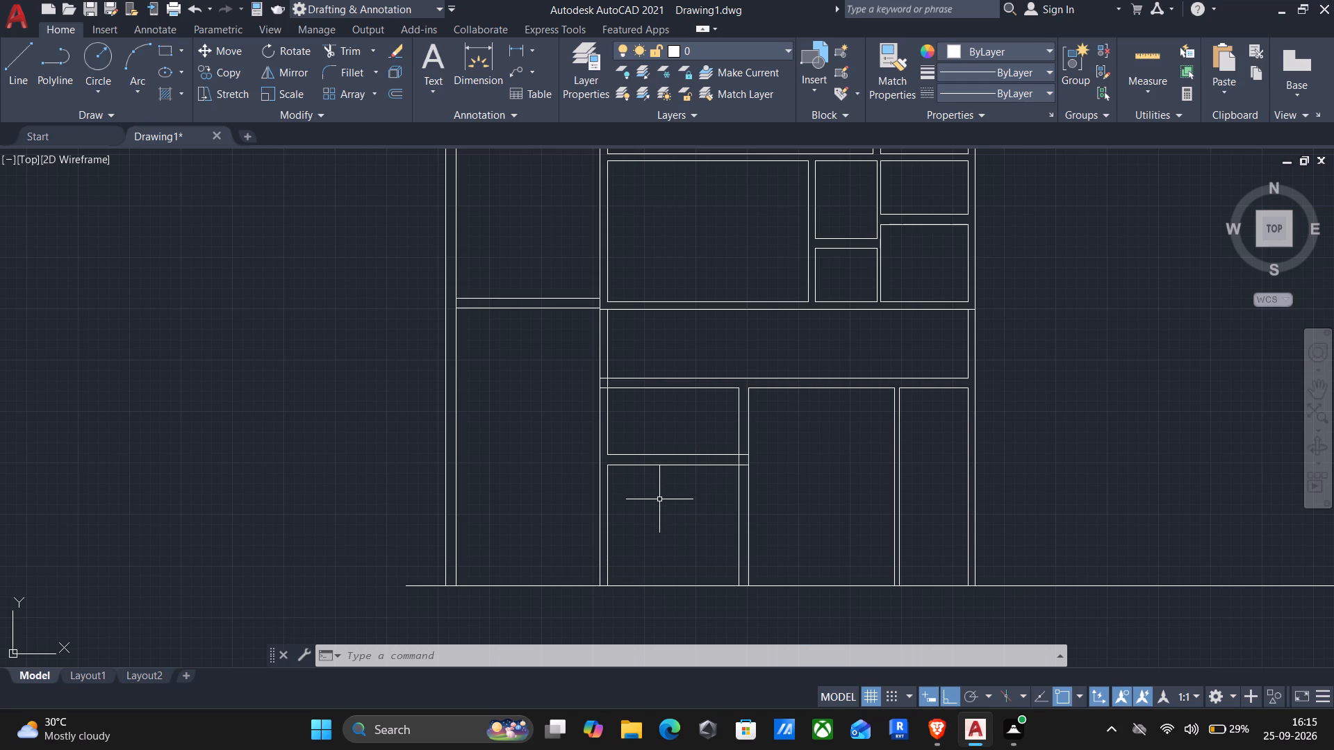
click(659, 499)
click(629, 435)
key(Delete)
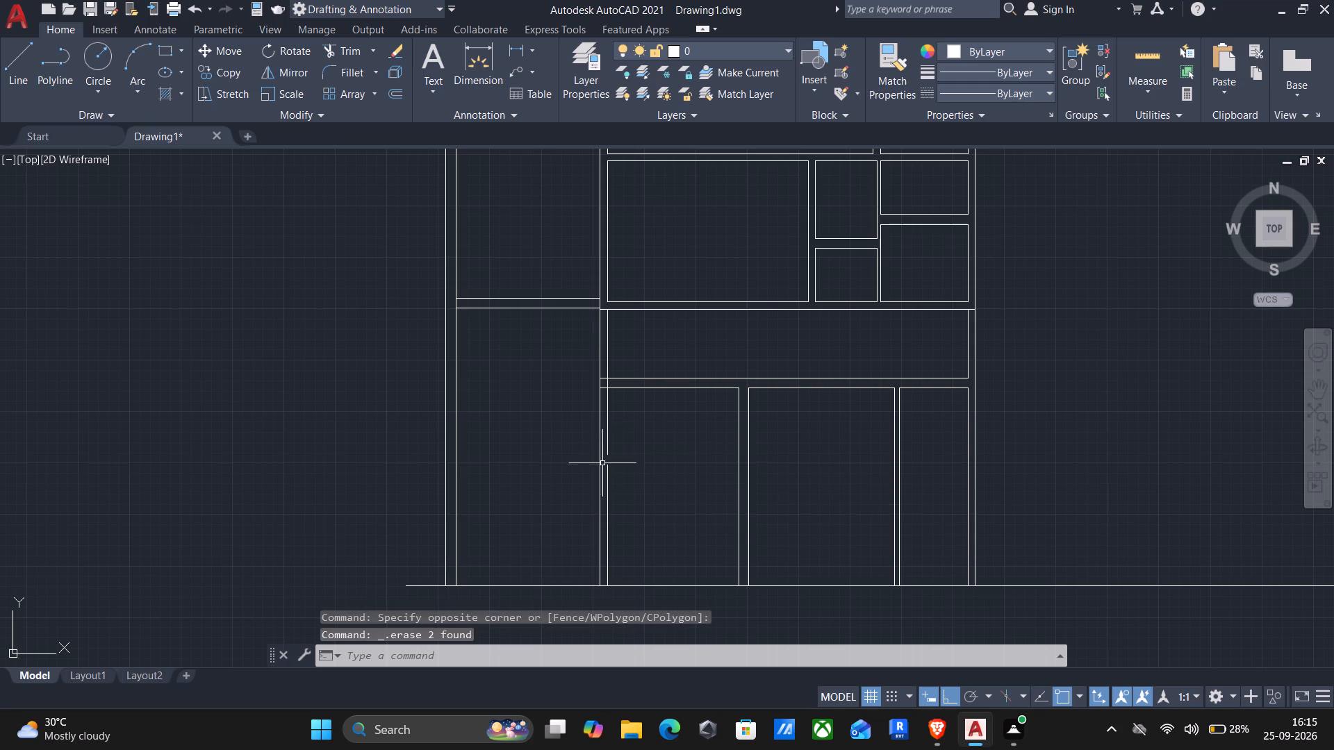
Extend the inner faces of the long vertical wall and the 1' wall up to the corridor's lower wall line.
key(e)
key(x)
key(Return)
click(608, 433)
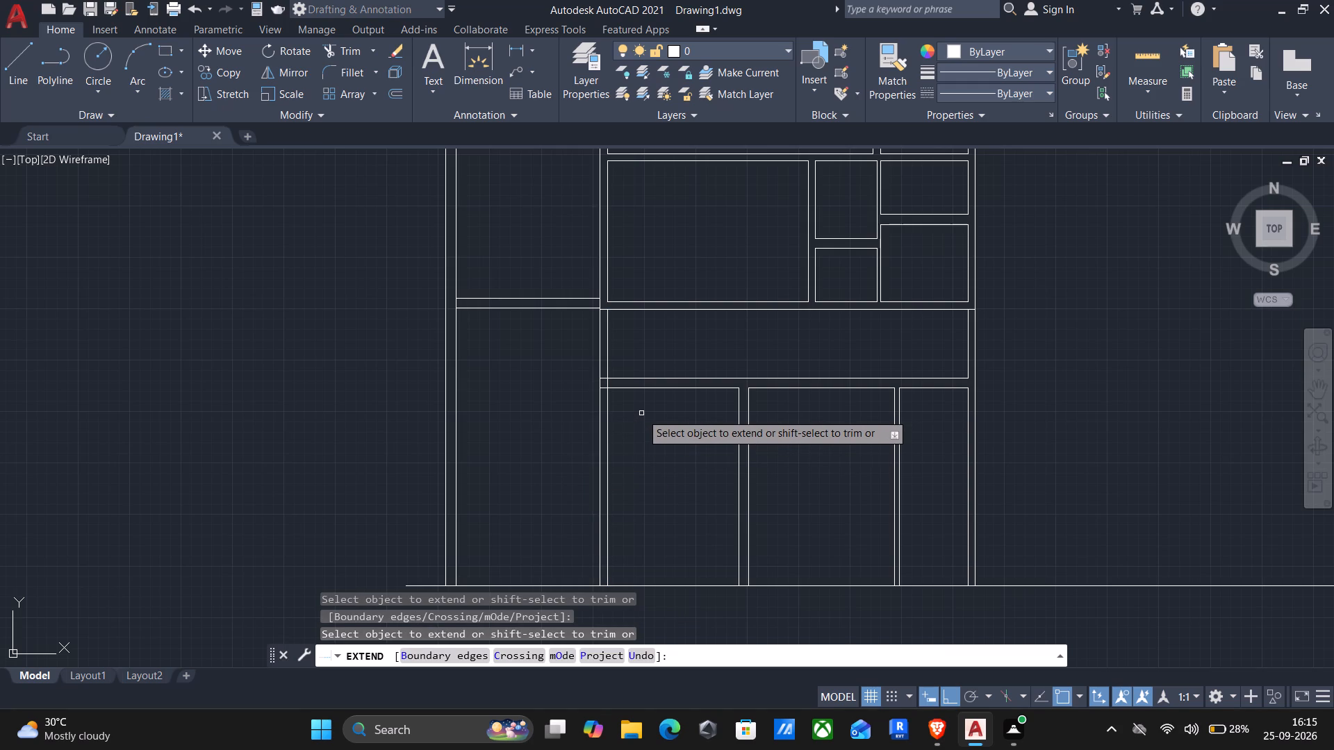
click(737, 406)
key(Escape)
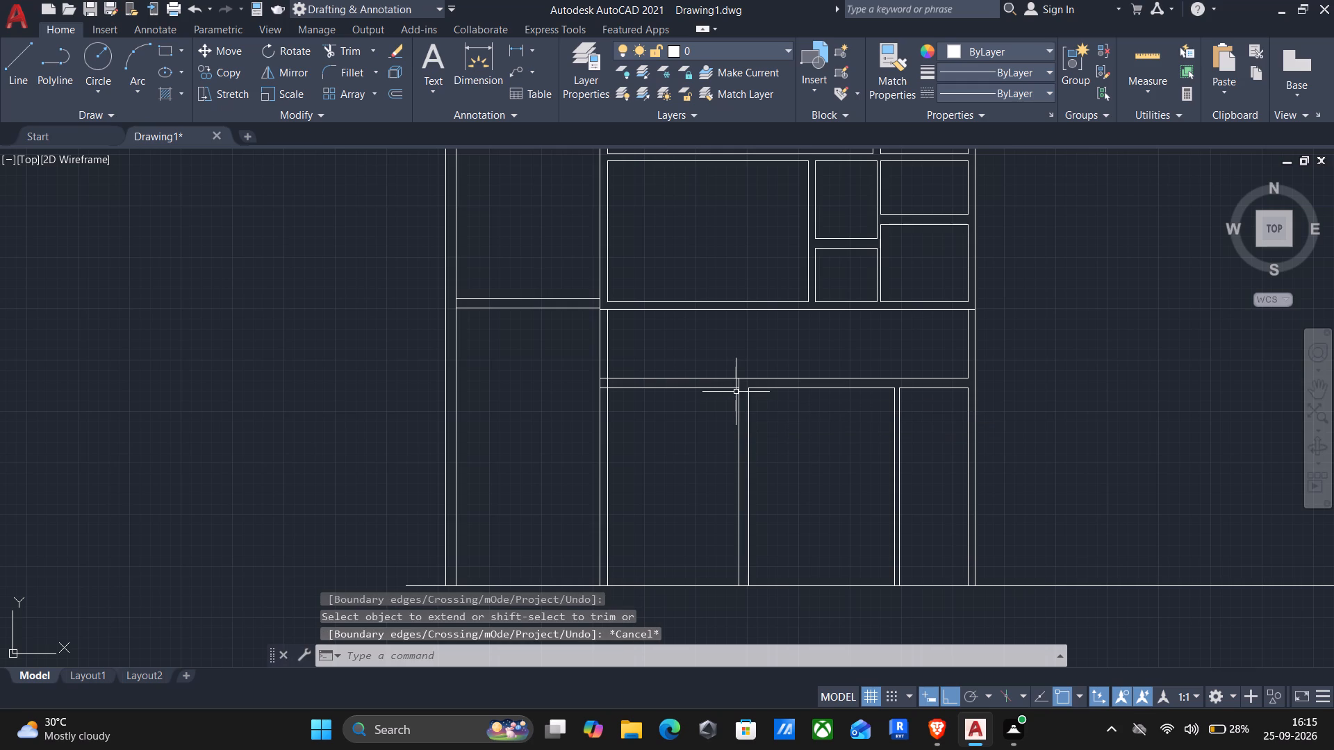
Trim away the corridor's lower double wall from the 1' wall to the long vertical wall, including the short stubs inside the latter.
text(tr)
key(Return)
drag(692, 415, 696, 360)
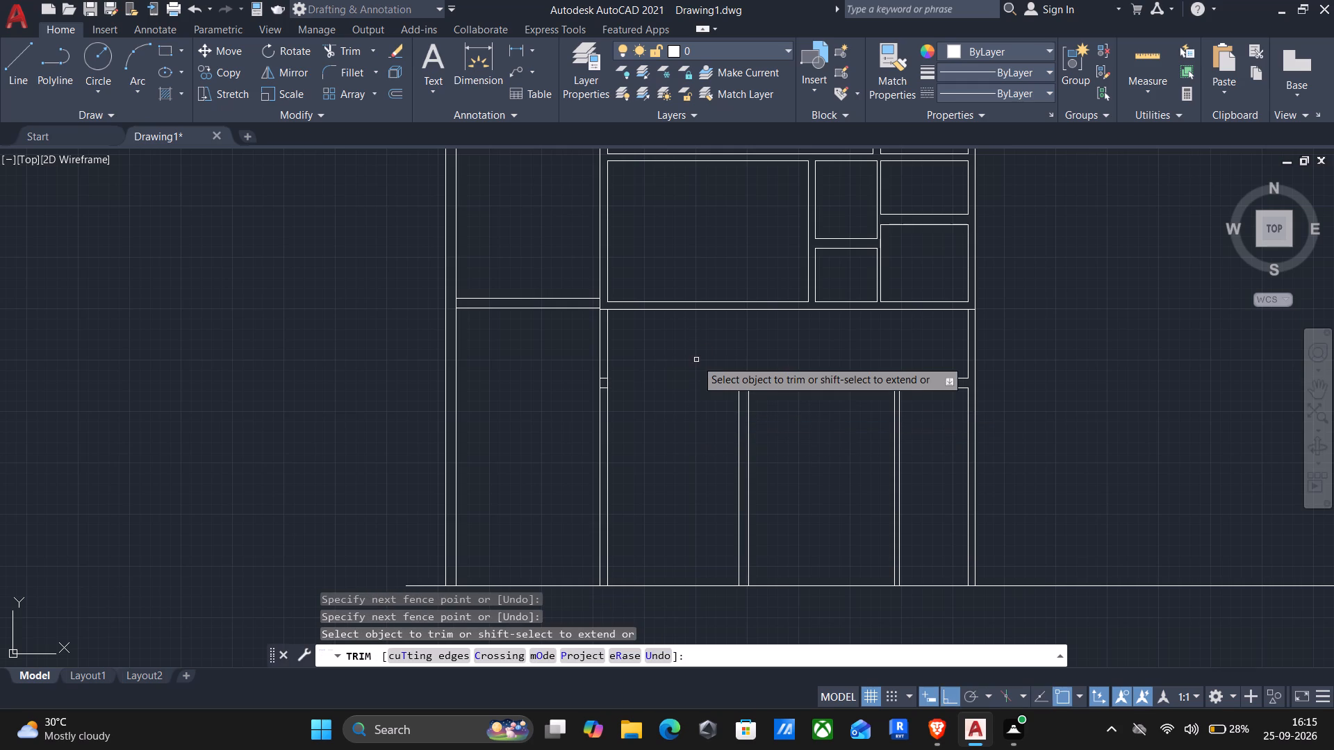
scroll(598, 403, up, 4)
drag(603, 387, 643, 244)
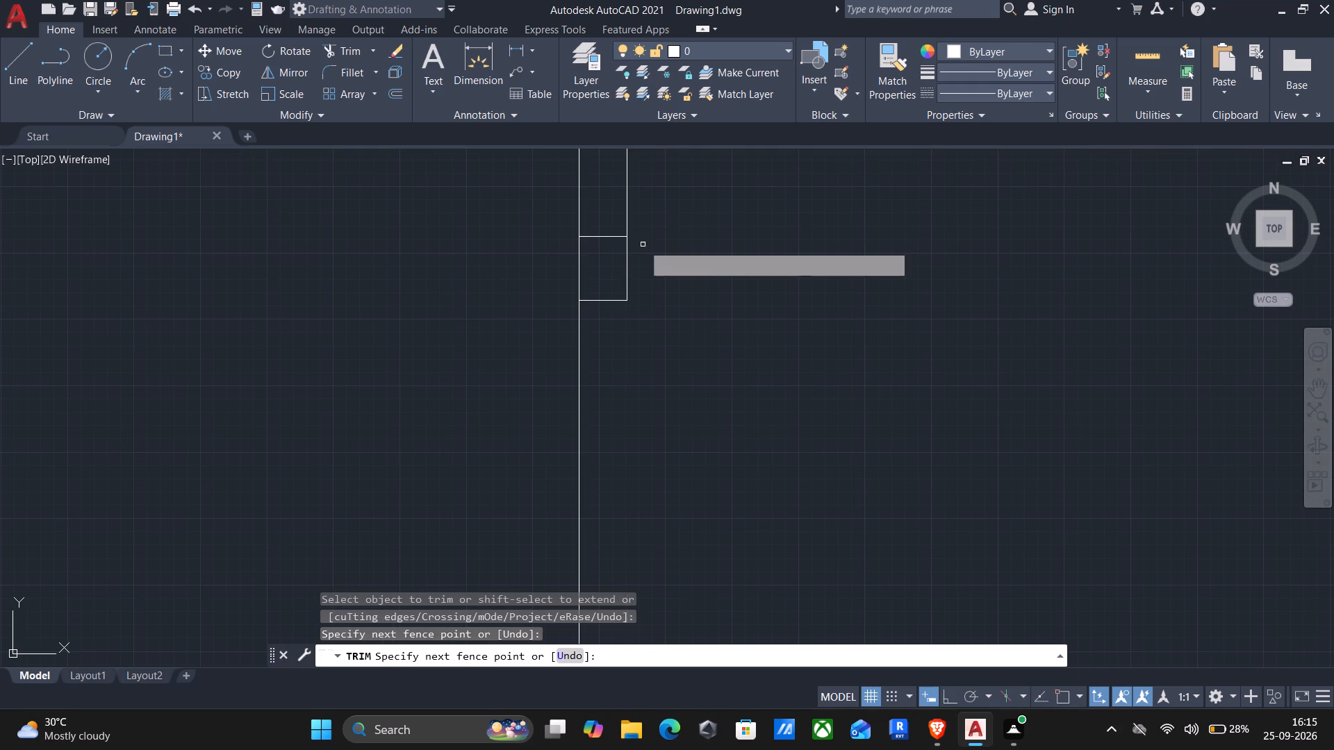
key(ctrl+z)
scroll(615, 375, up, 4)
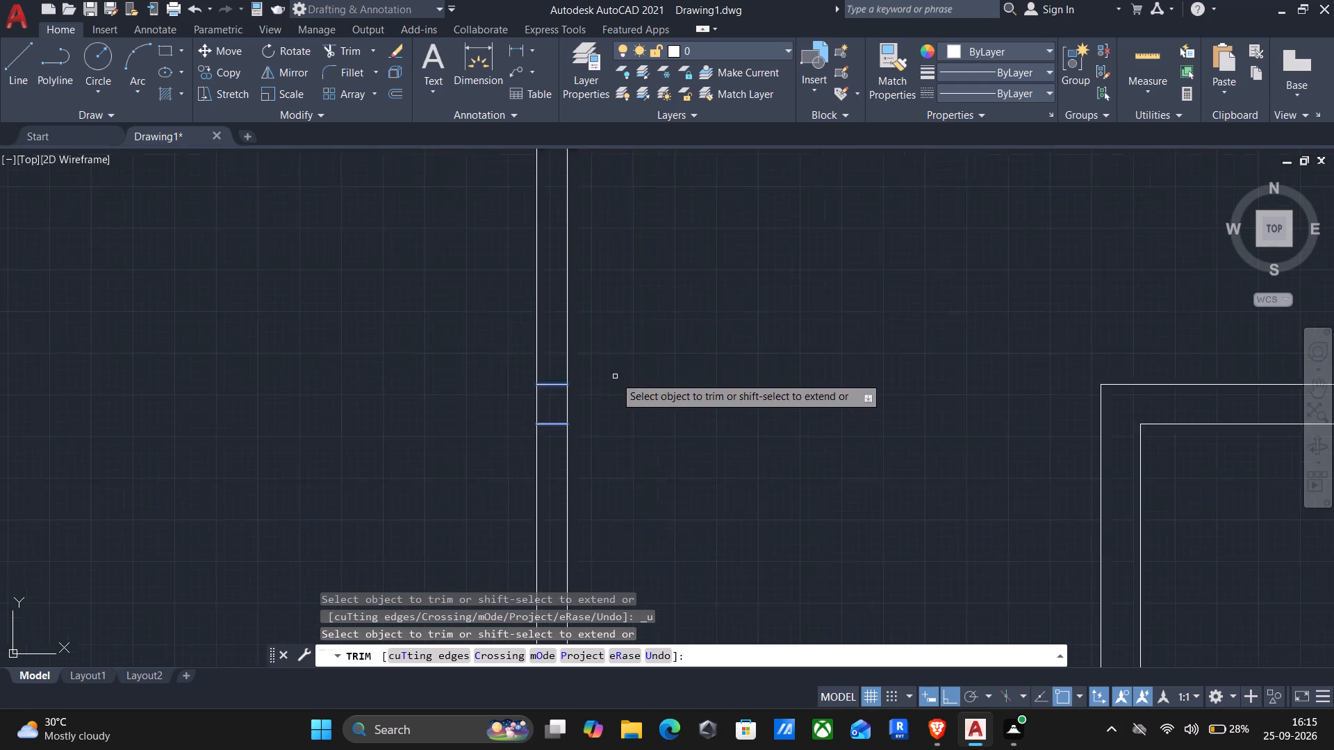
scroll(615, 378, up, 1)
drag(462, 521, 458, 390)
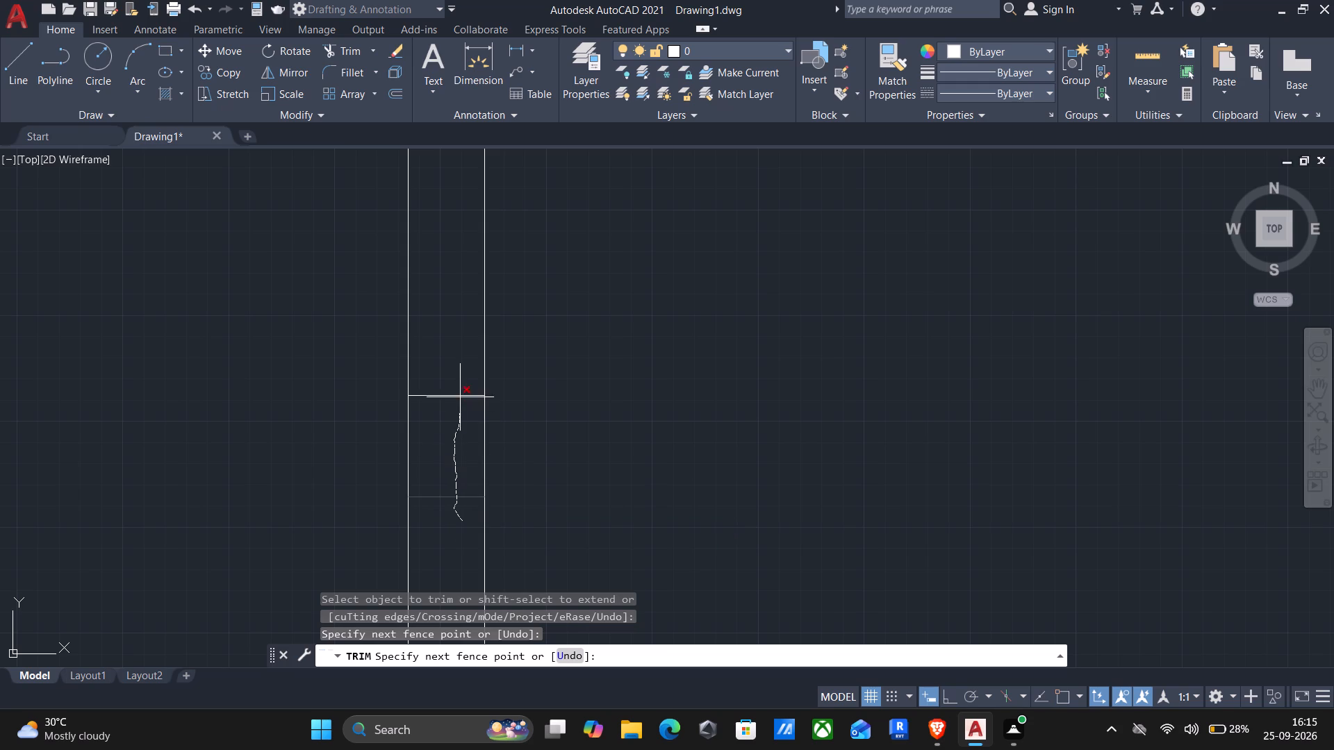
drag(458, 390, 452, 372)
scroll(452, 370, down, 5)
key(Escape)
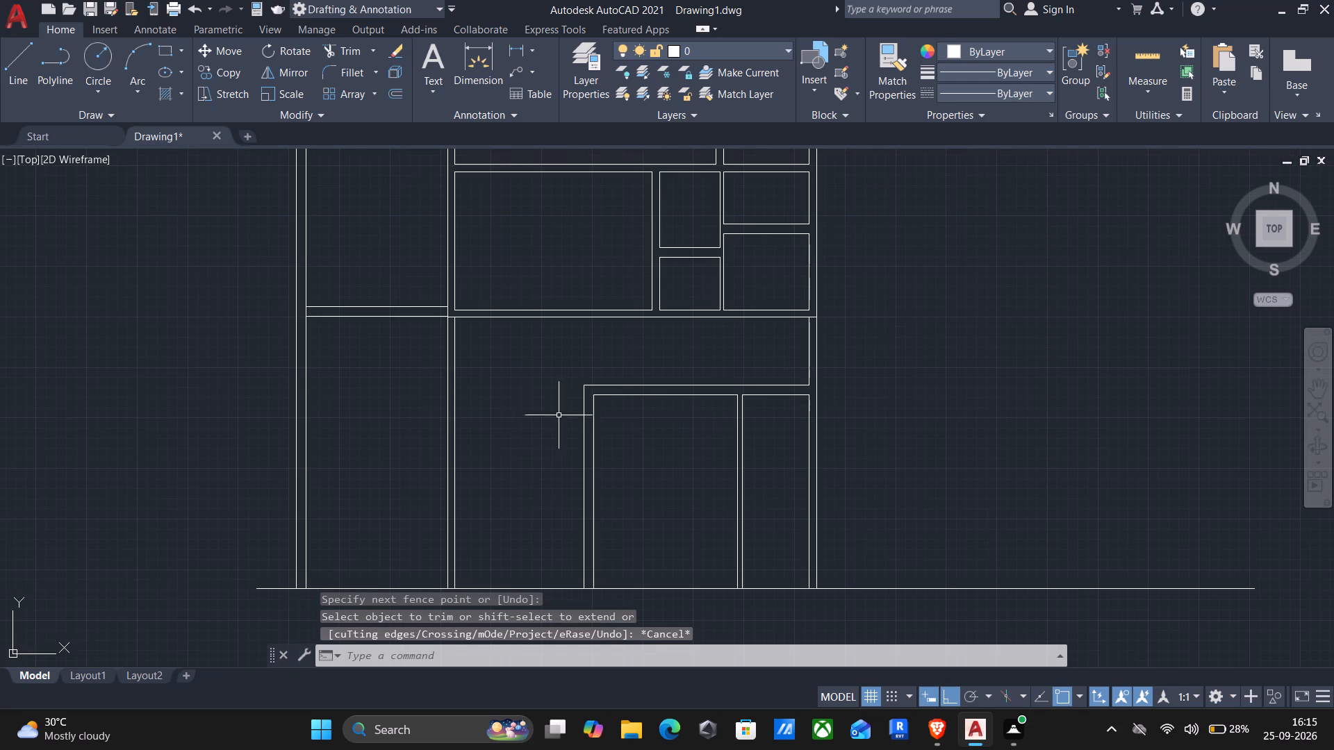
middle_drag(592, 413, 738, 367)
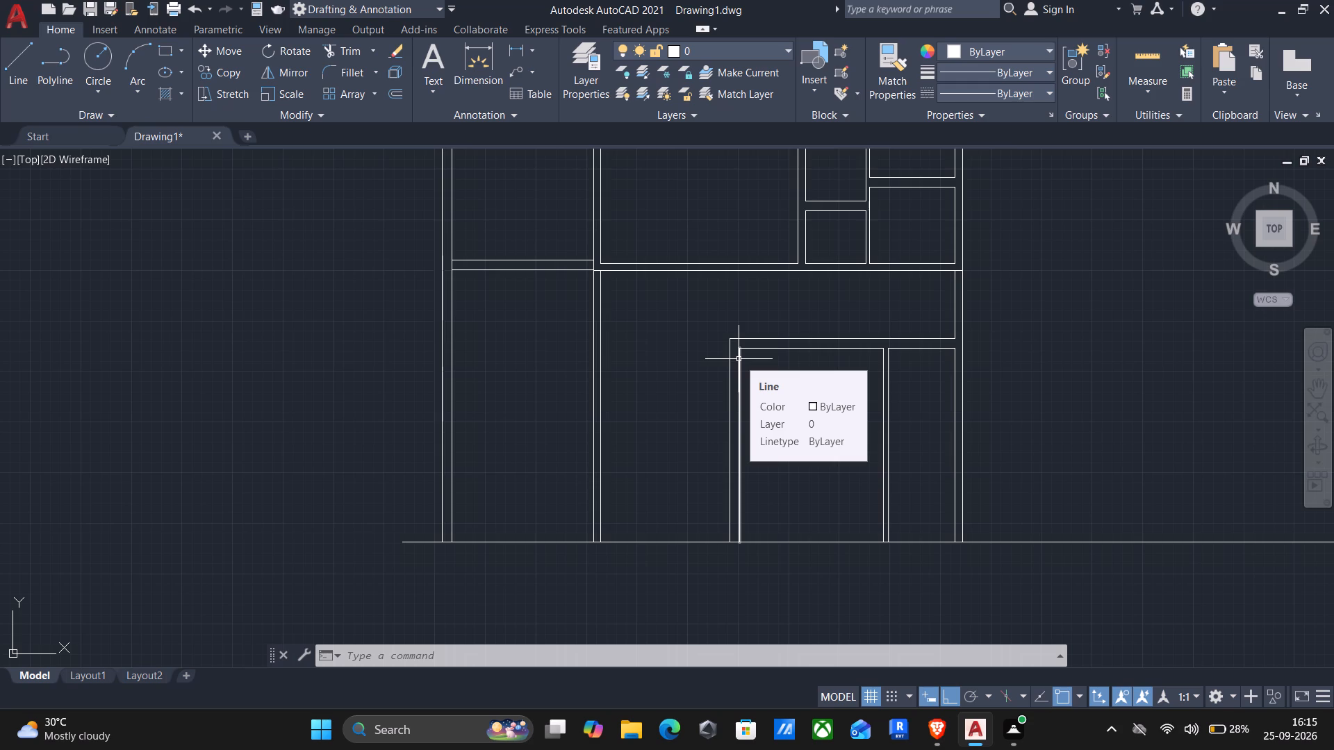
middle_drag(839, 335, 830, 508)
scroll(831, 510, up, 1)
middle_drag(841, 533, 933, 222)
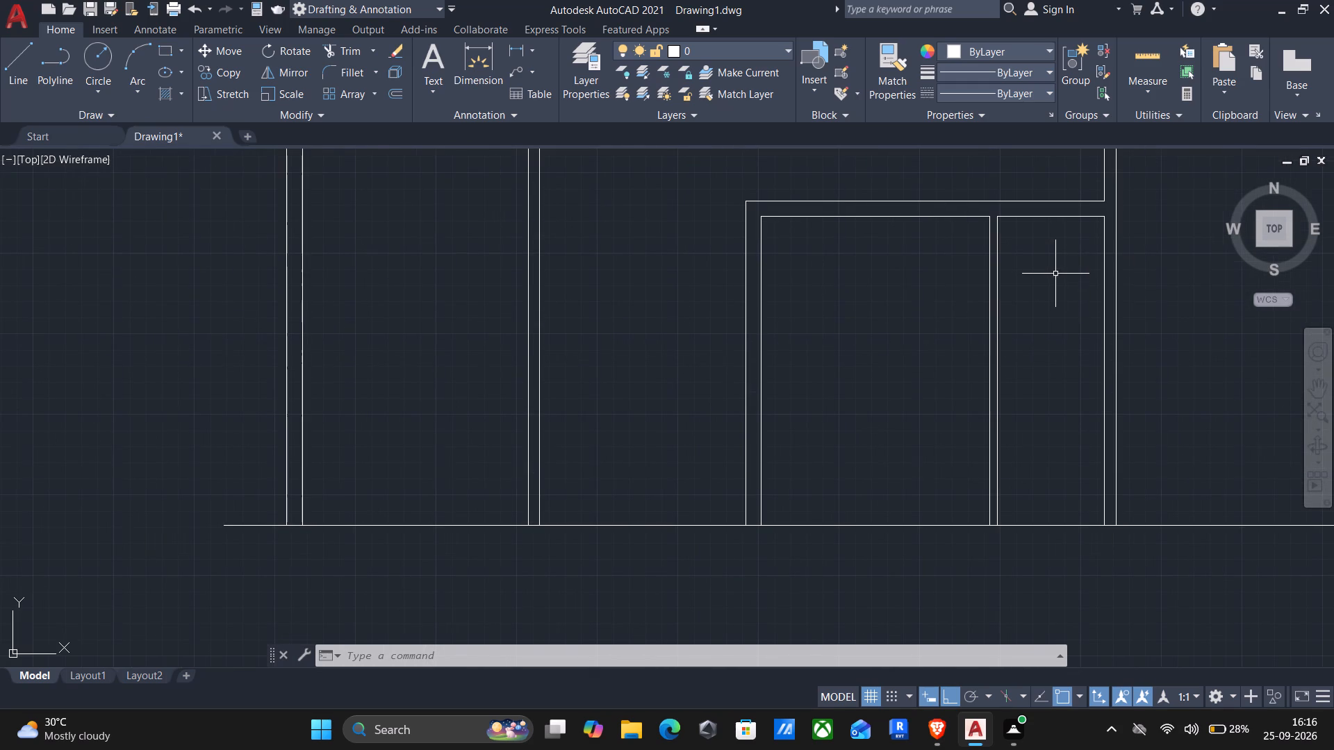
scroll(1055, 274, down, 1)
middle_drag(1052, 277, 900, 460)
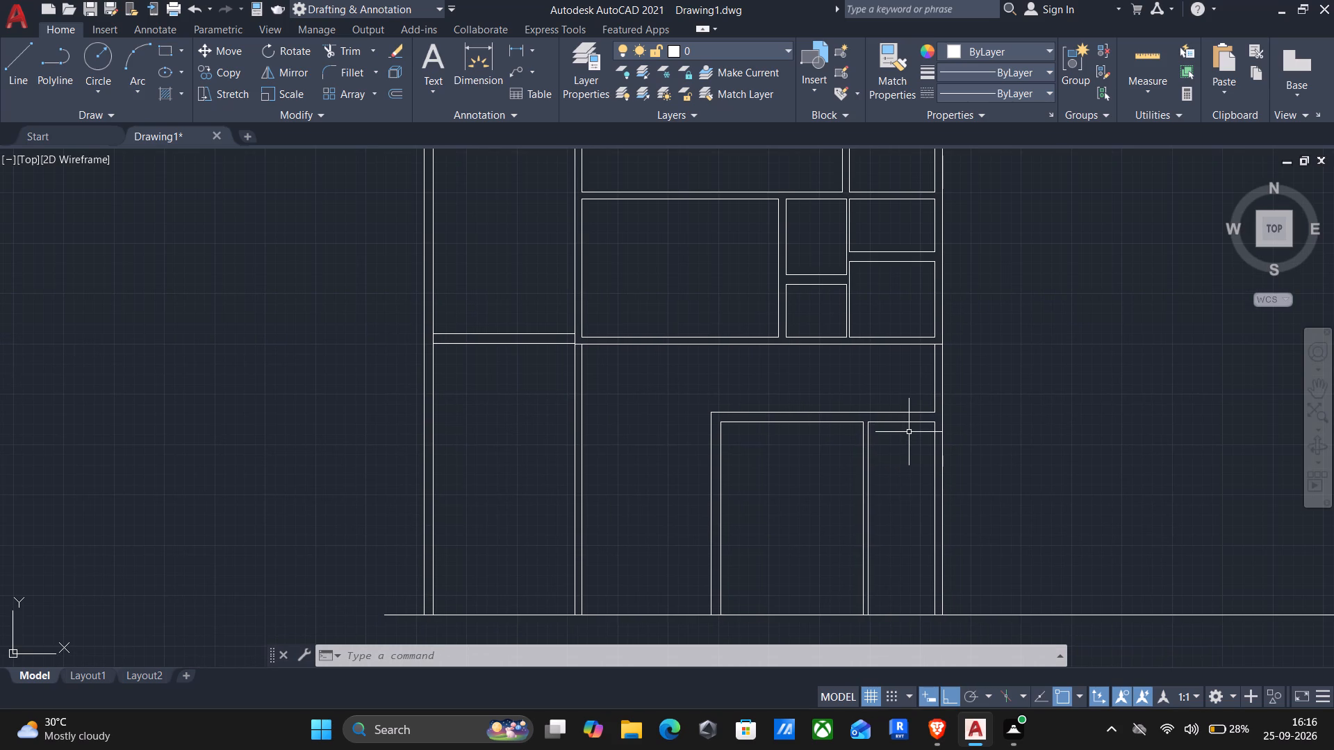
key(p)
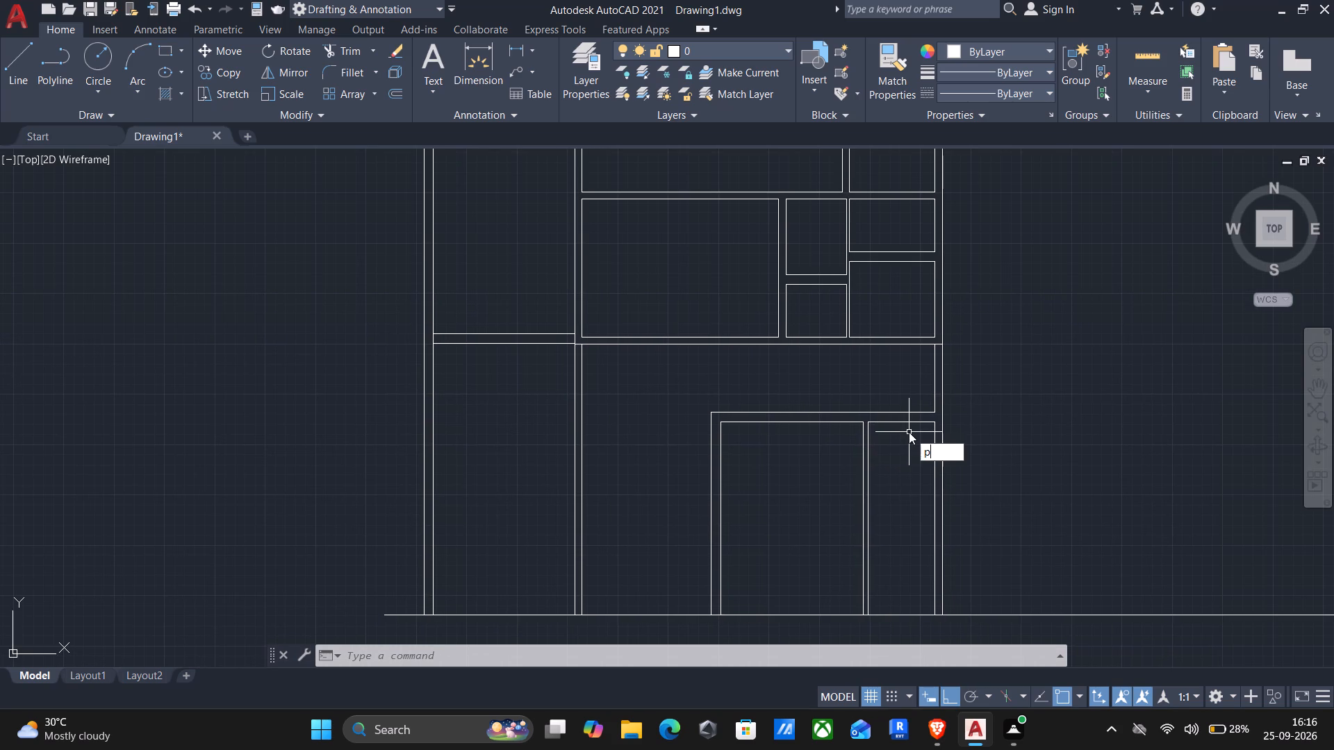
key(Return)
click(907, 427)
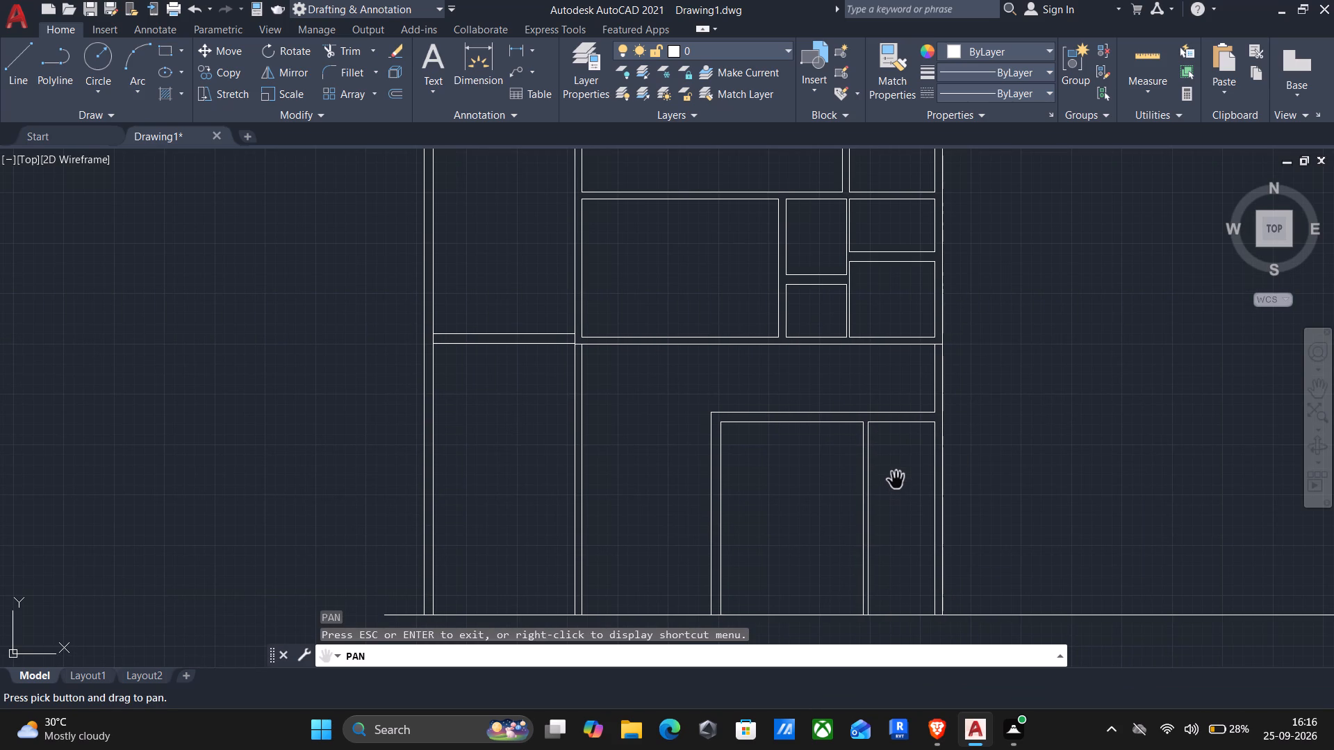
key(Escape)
Offset the top line of the narrow room beside the 6" partition downward by 10'4".
key(o)
key(Return)
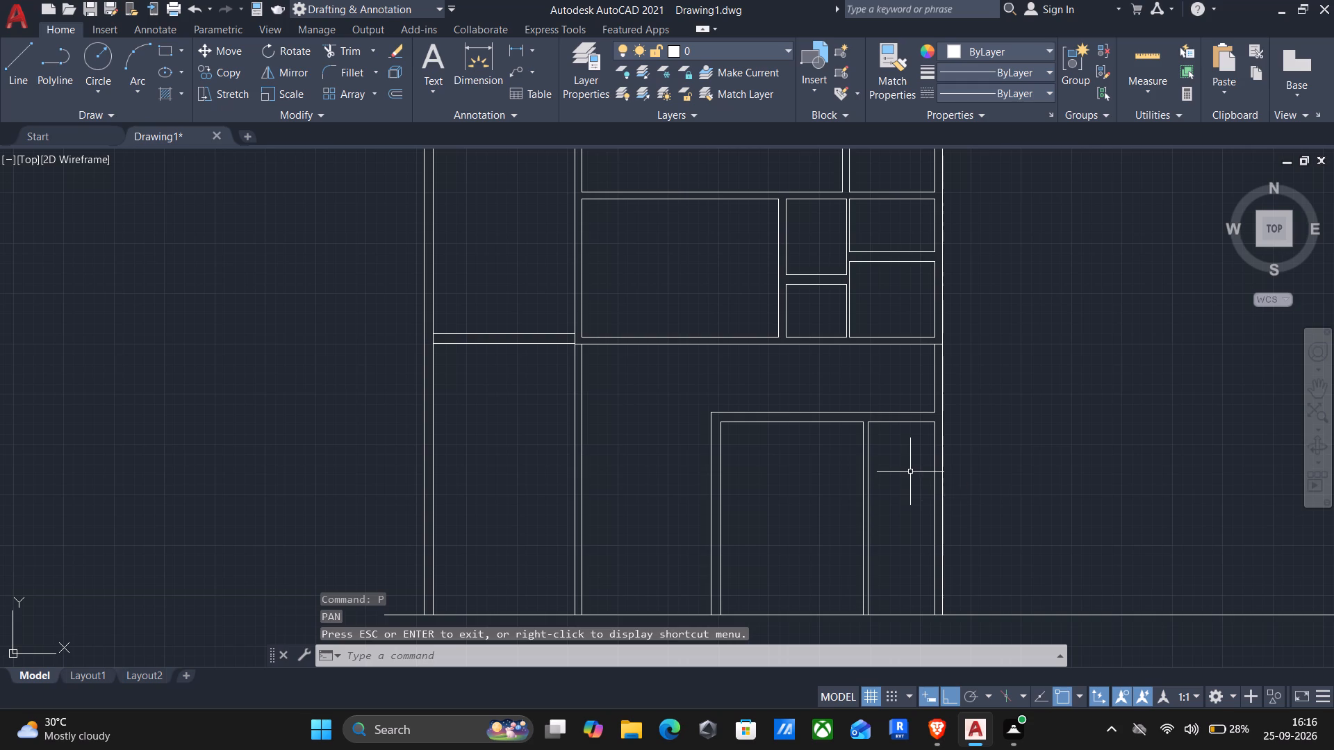
click(919, 434)
drag(891, 481, 891, 490)
click(887, 419)
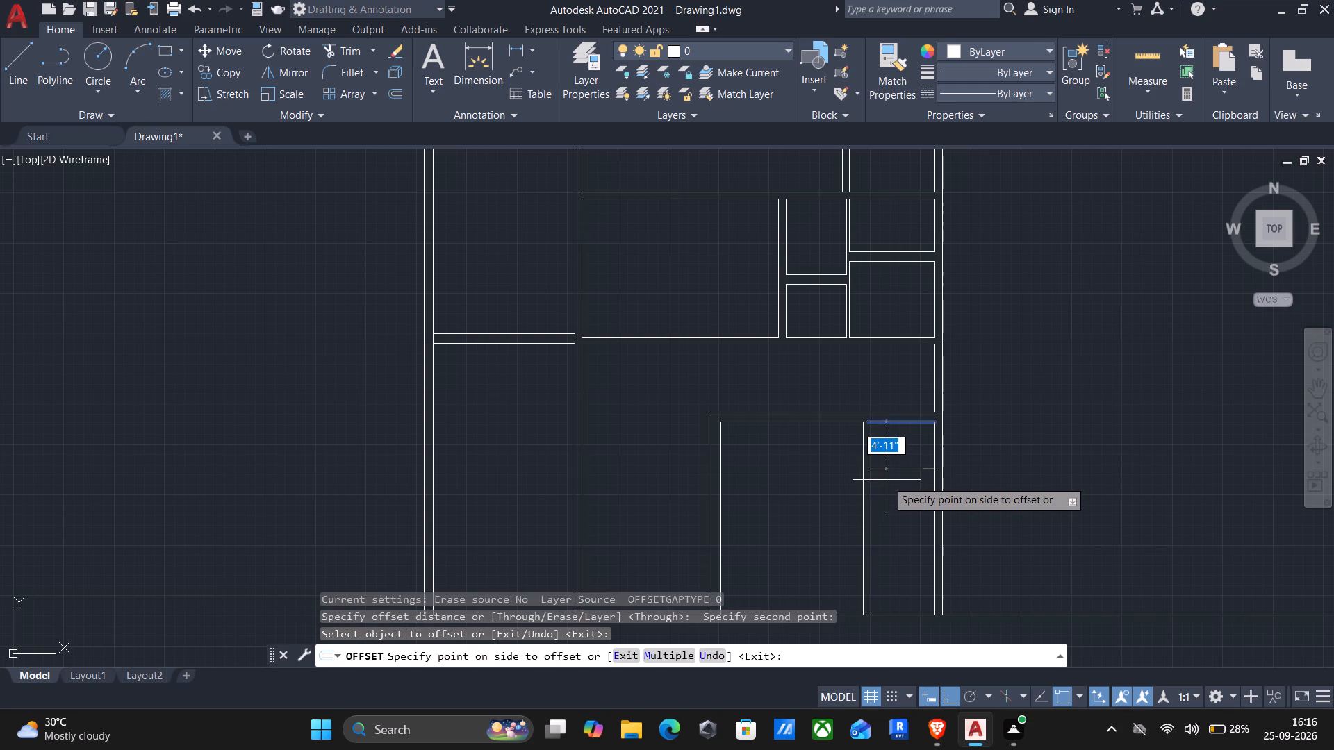
text(10')
text(4")
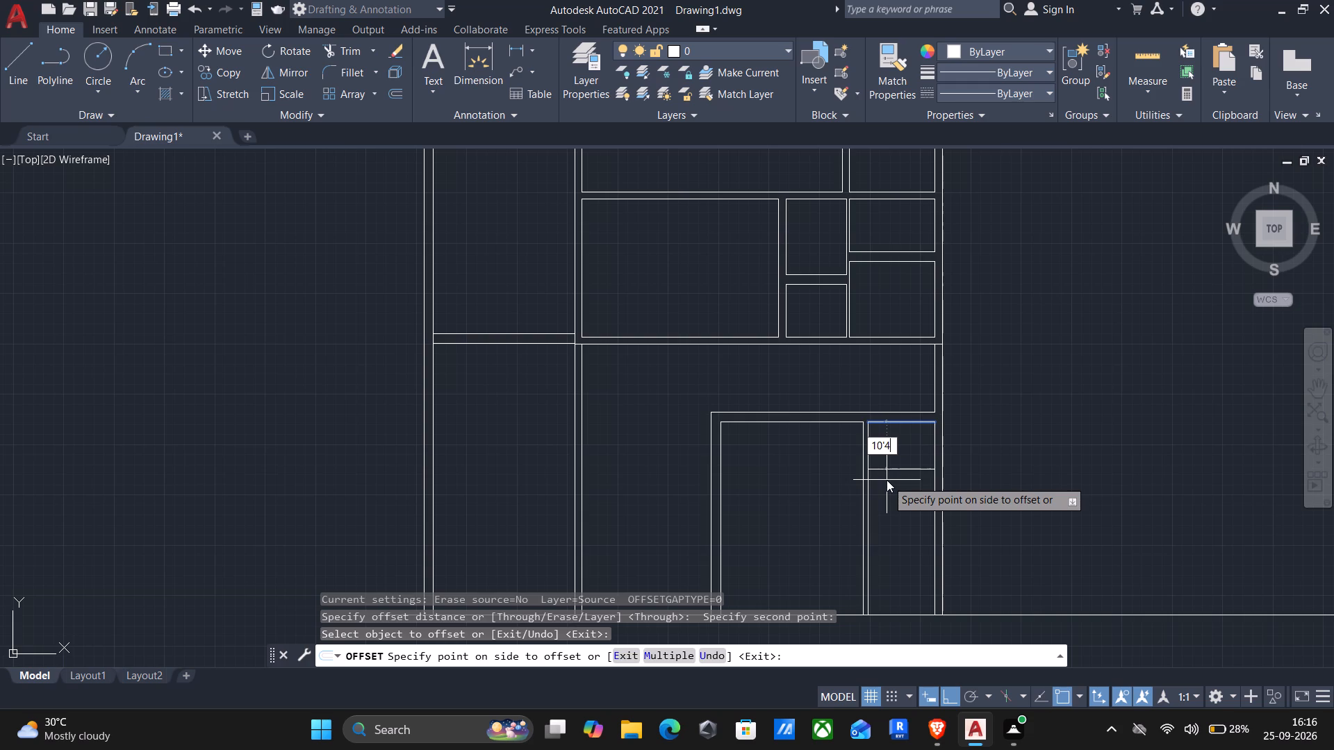
key(Return)
Offset the top line of the room between the 1' wall and the 6" partition downward by 19'8".
scroll(884, 495, down, 1)
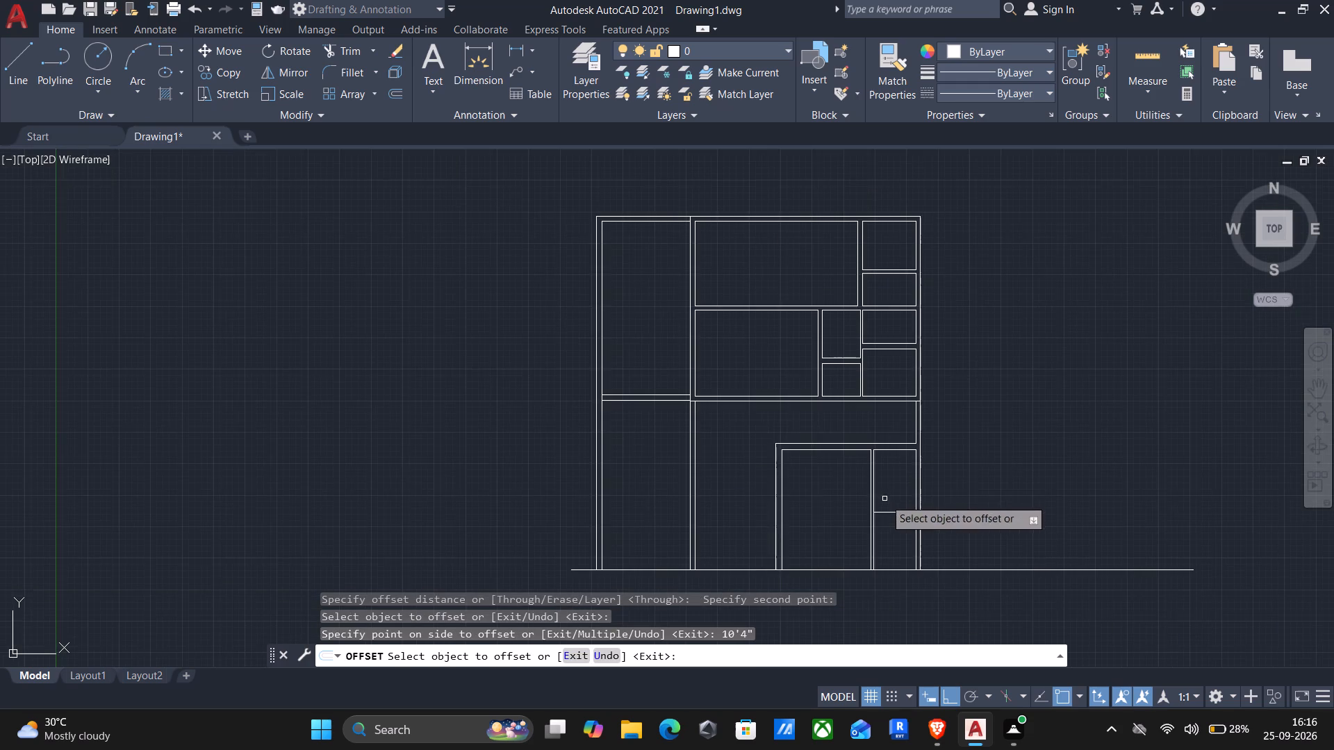
middle_drag(884, 500, 980, 416)
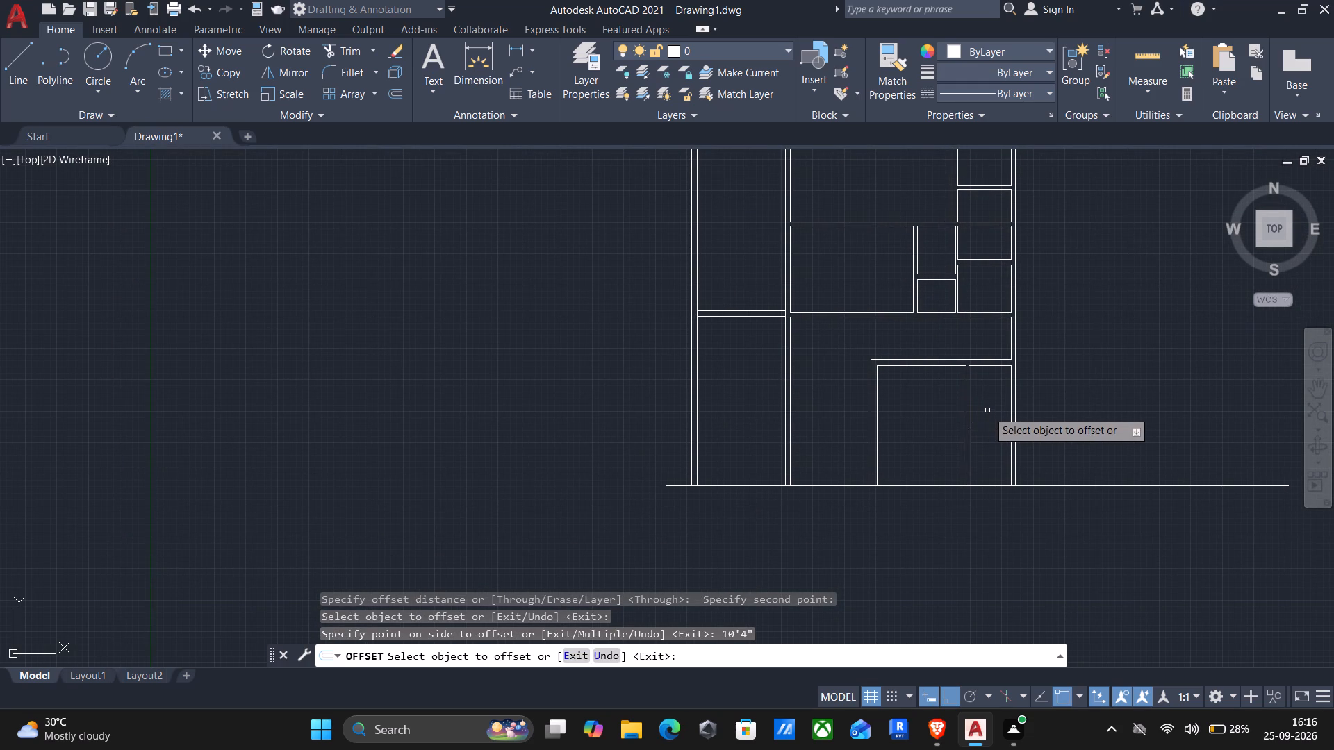
middle_drag(987, 412, 1081, 336)
scroll(1081, 336, up, 1)
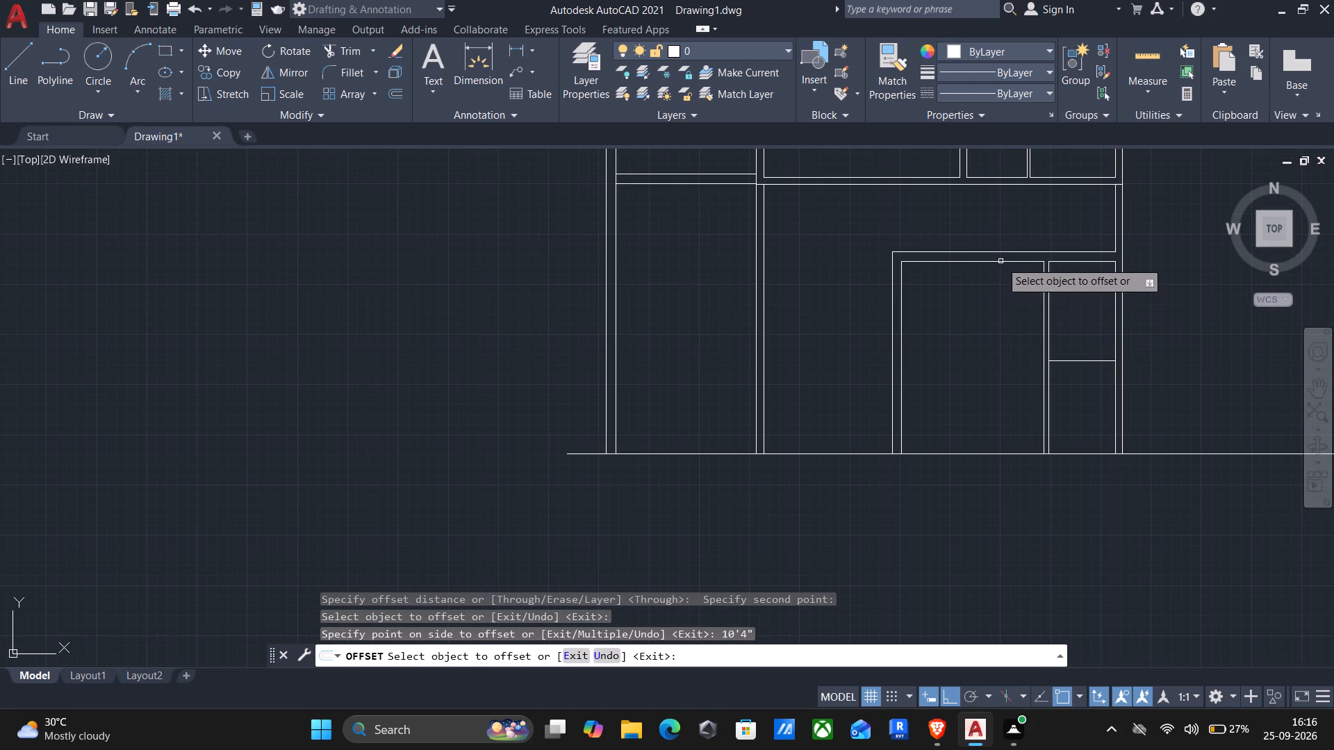
click(1000, 260)
key(1)
key(9)
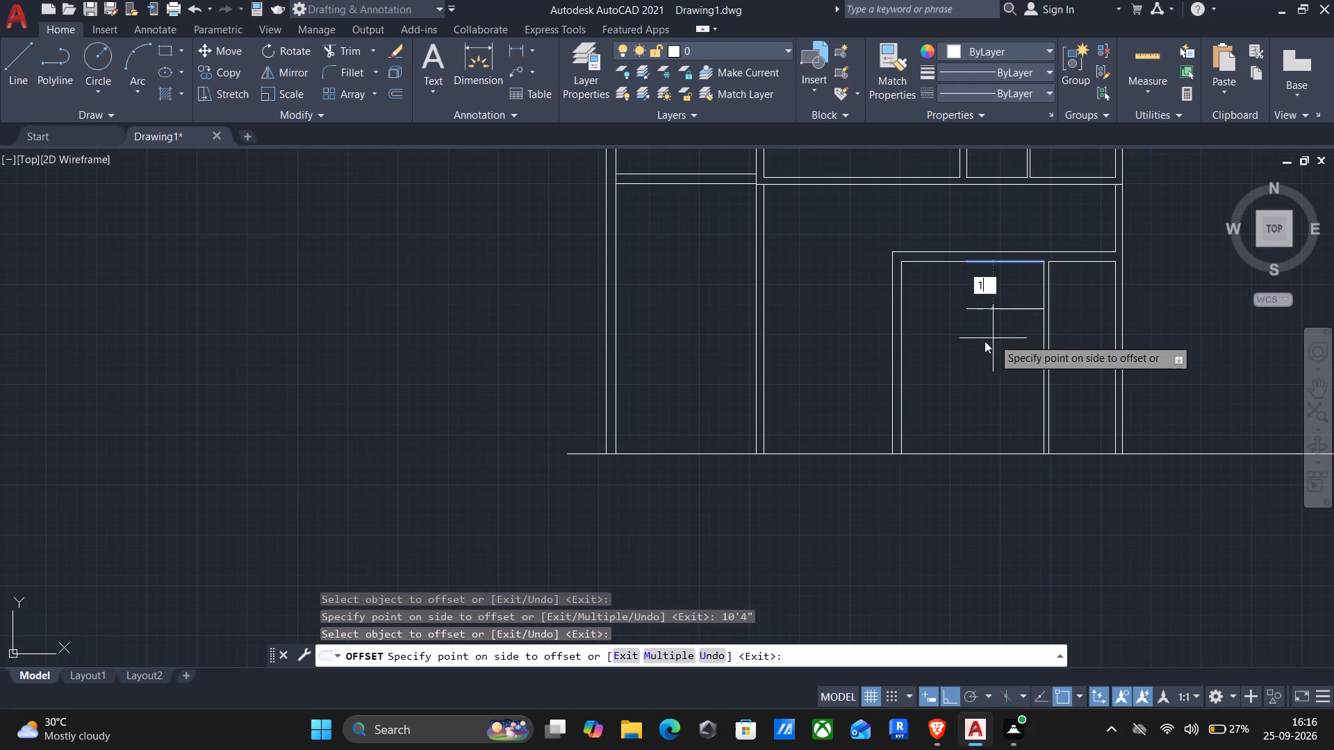
key(apostrophe)
key(8)
key(shift+quotedbl)
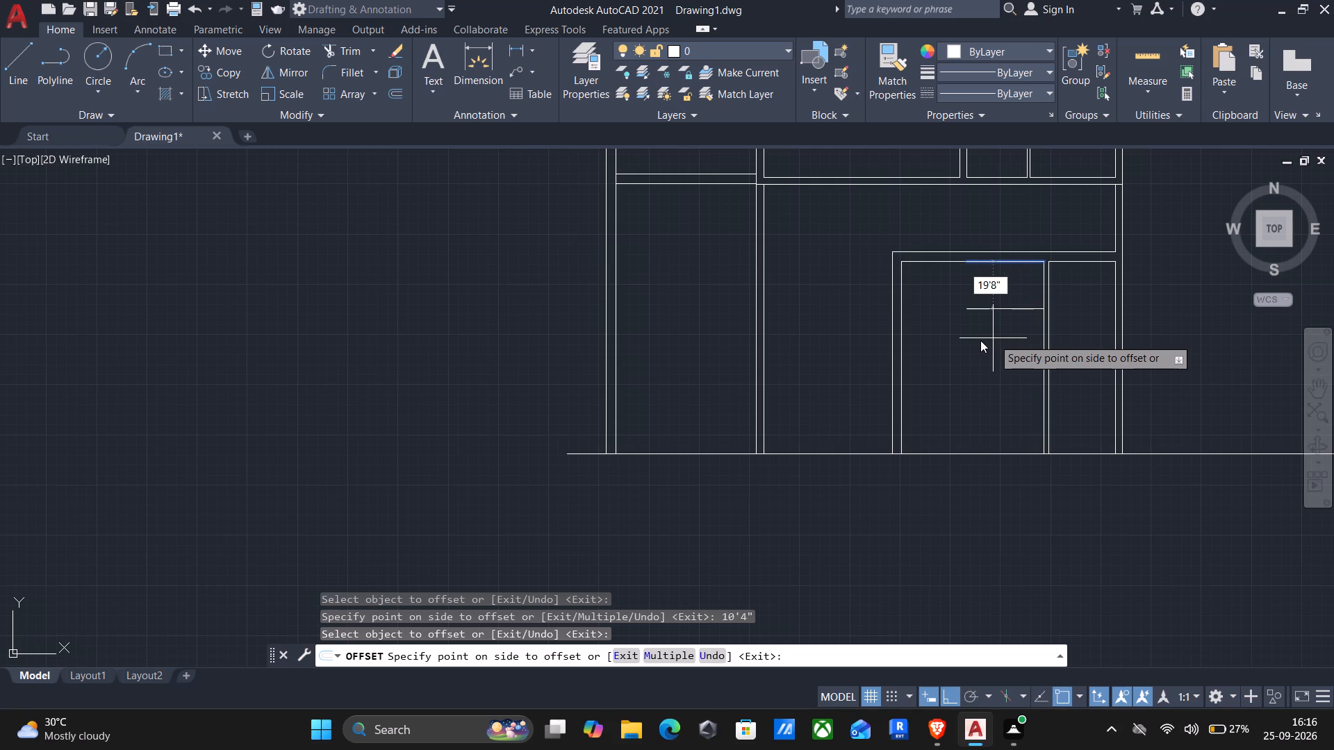
key(Return)
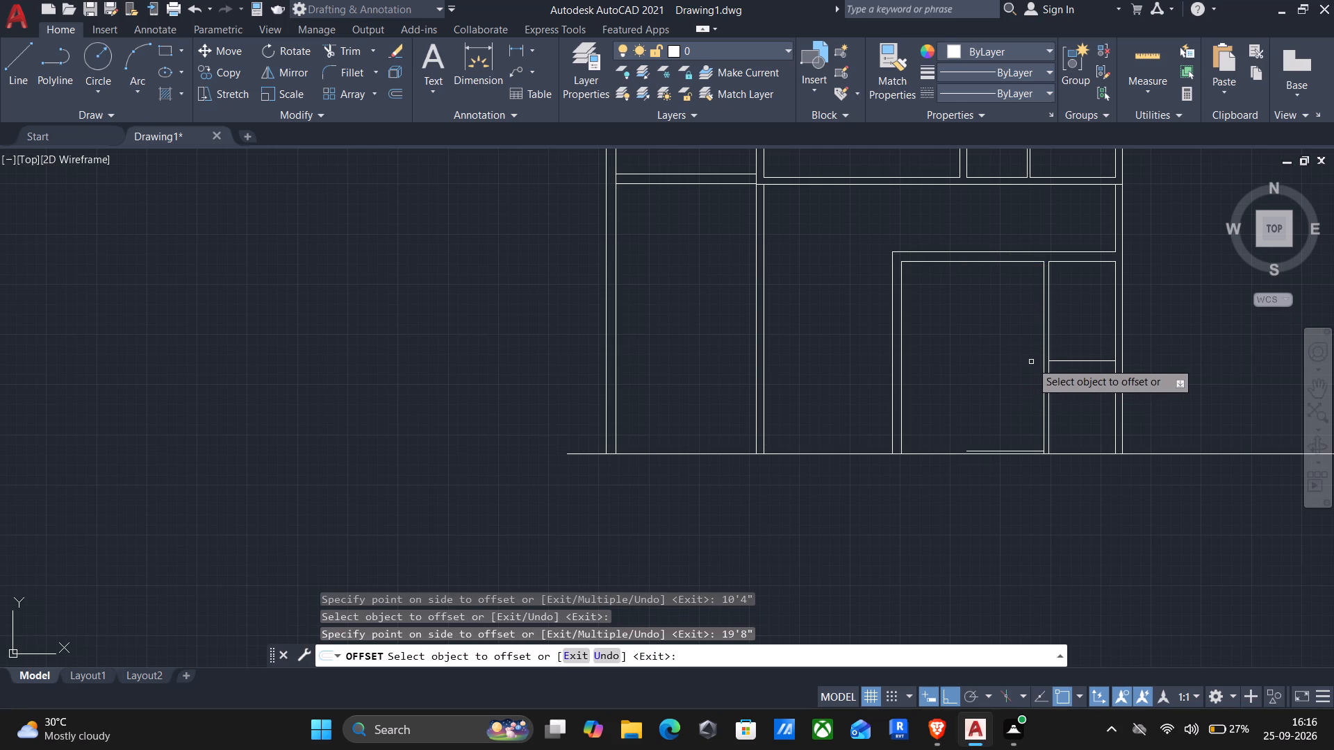
Offset the 19'8" line just above the long base line upward by 9'.
middle_drag(1036, 365, 987, 331)
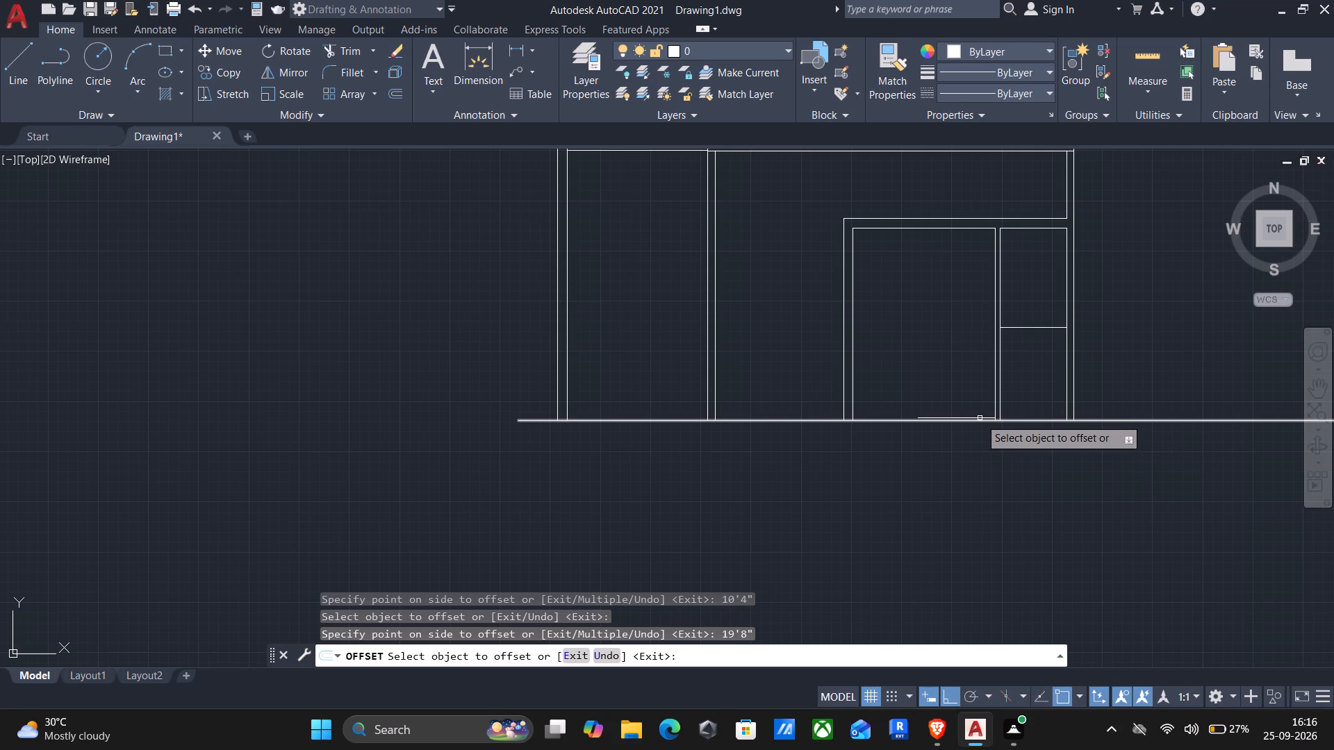
scroll(978, 415, up, 3)
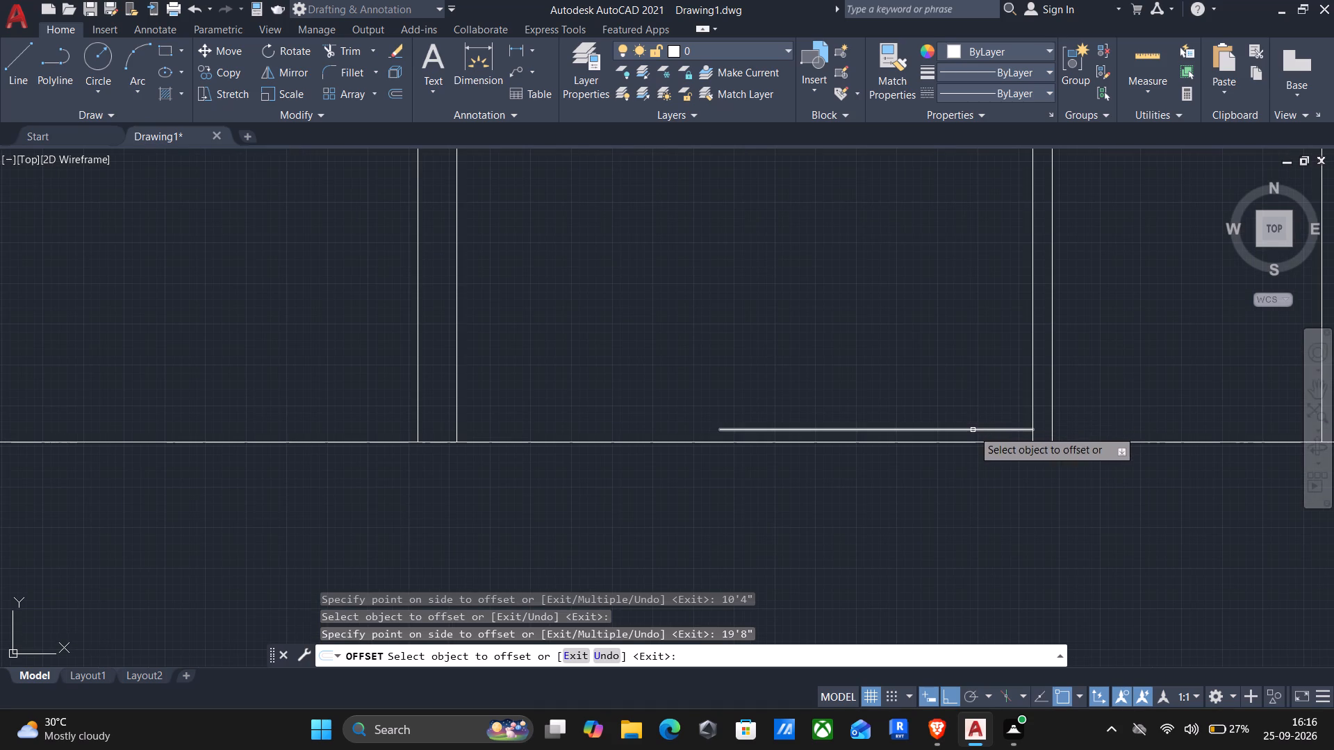
drag(973, 430, 973, 424)
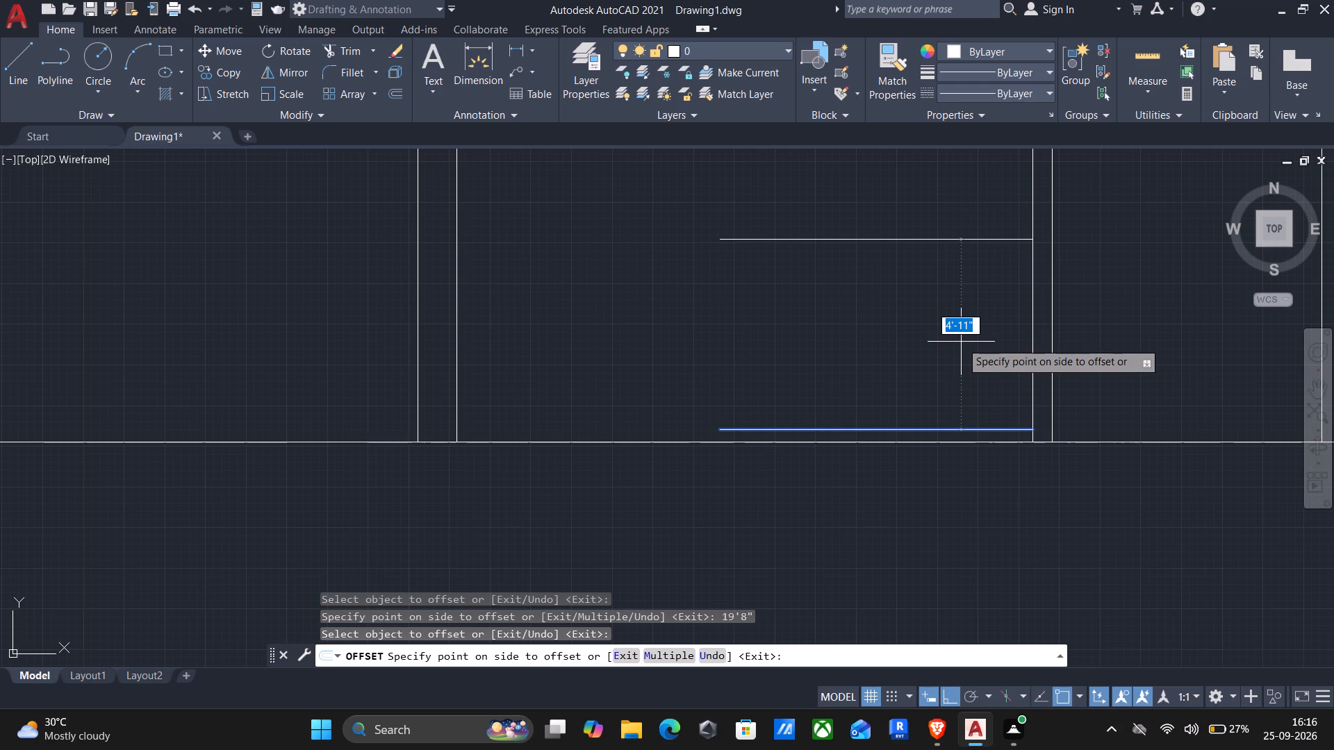
text(9')
key(Return)
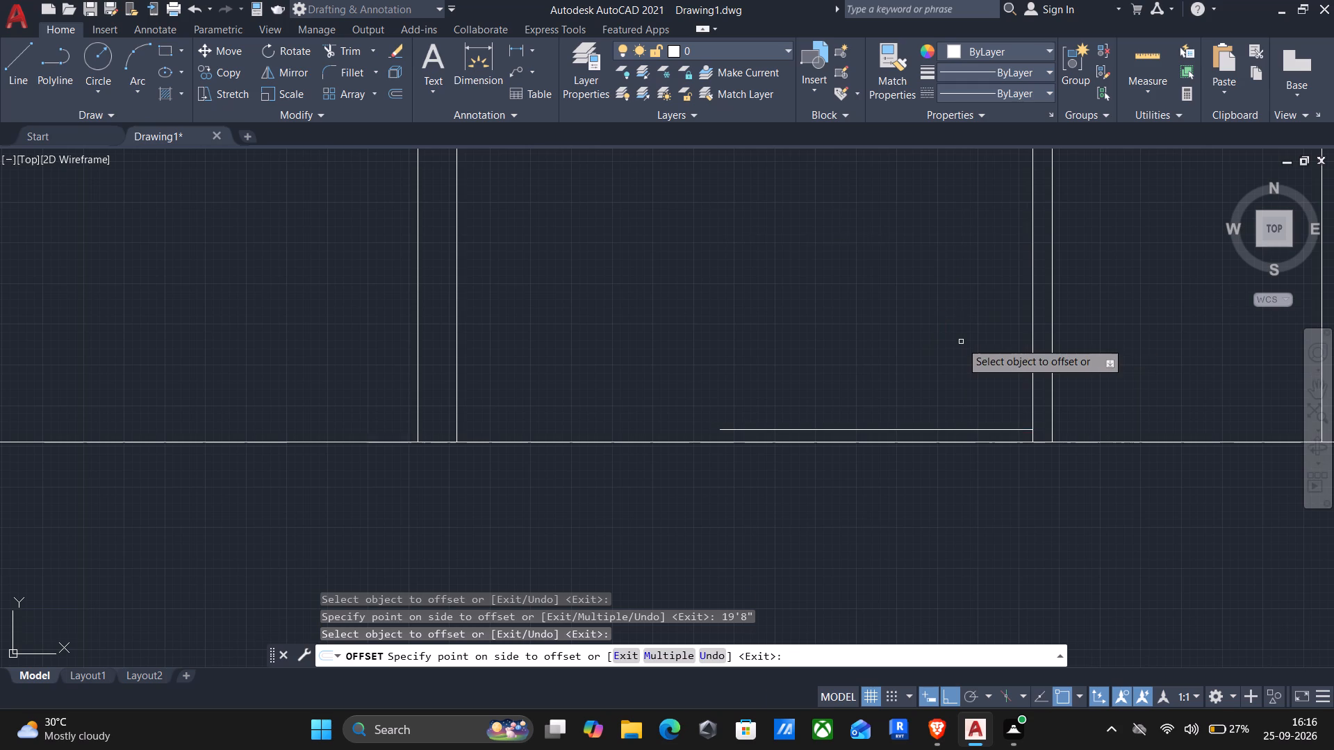
Offset the short horizontal line just above the long base line downward by 1' for the bottom wall.
scroll(961, 352, down, 2)
middle_drag(949, 320, 927, 358)
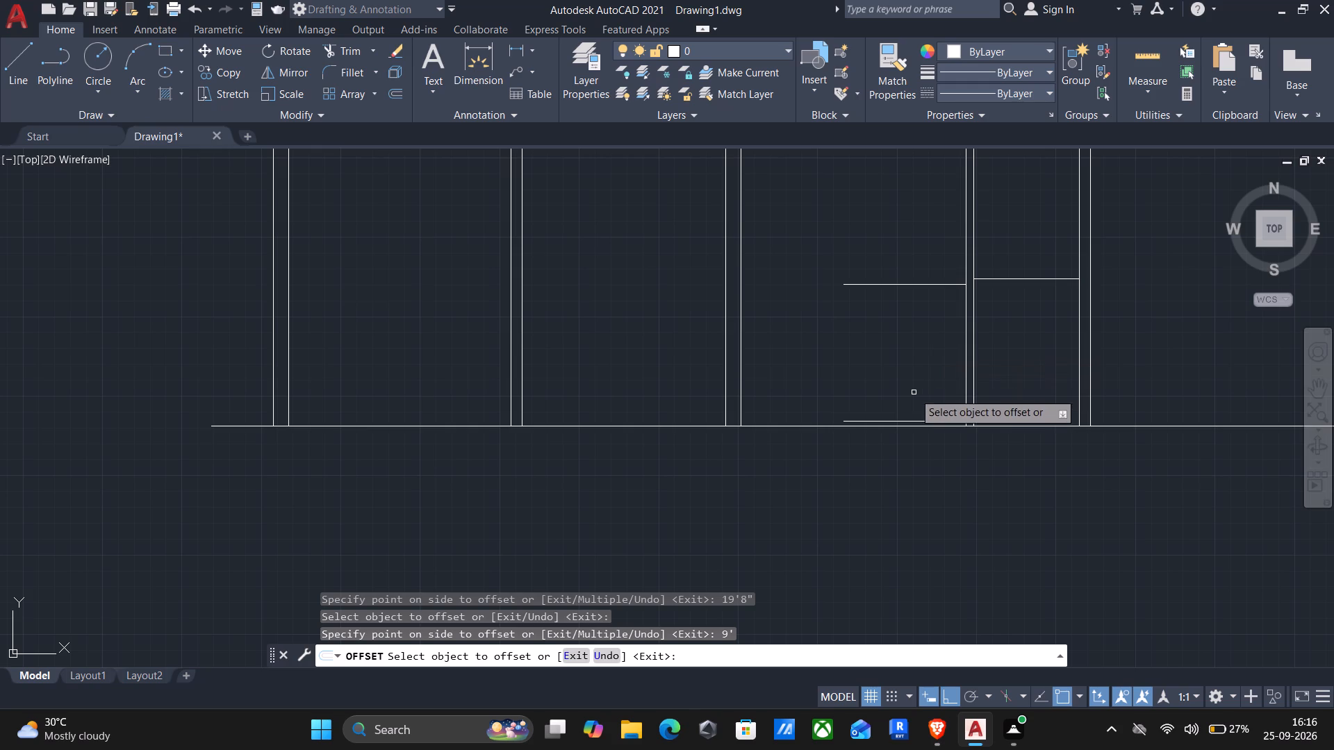
scroll(902, 418, up, 2)
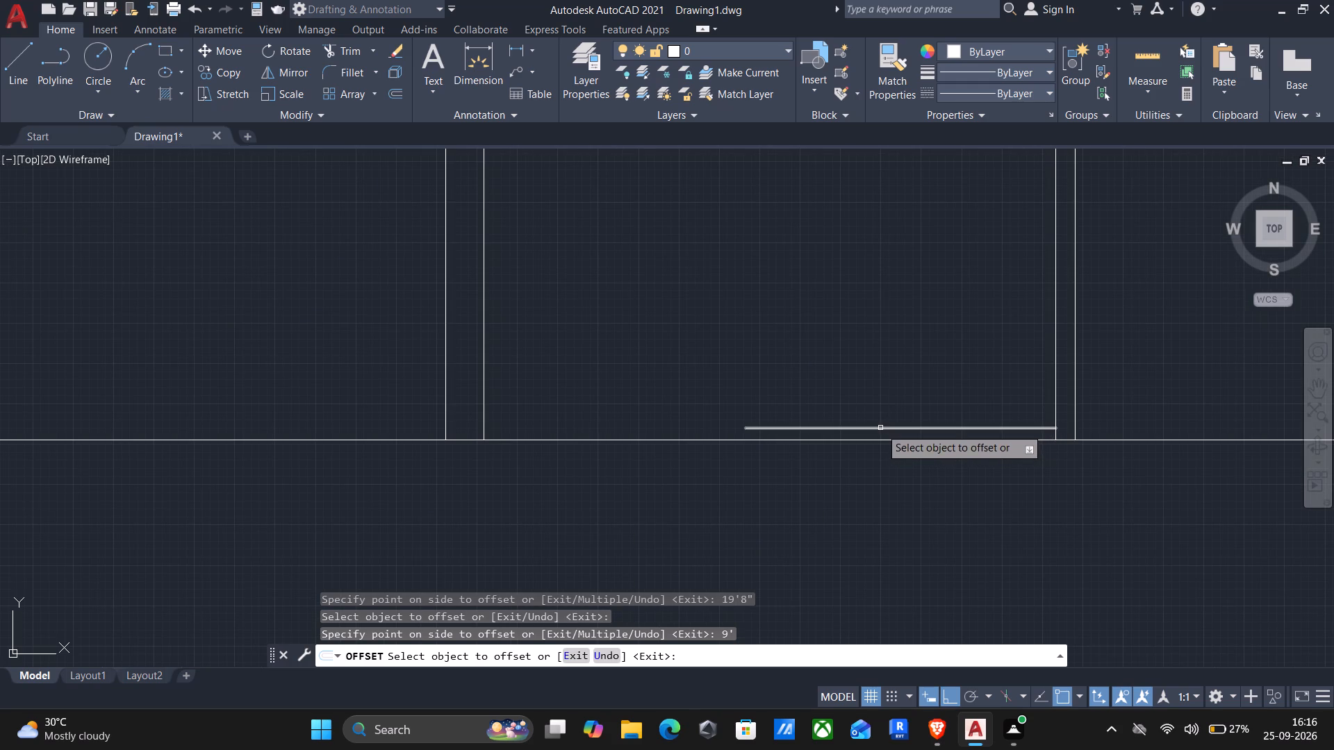
click(880, 428)
key(1)
key(apostrophe)
key(Return)
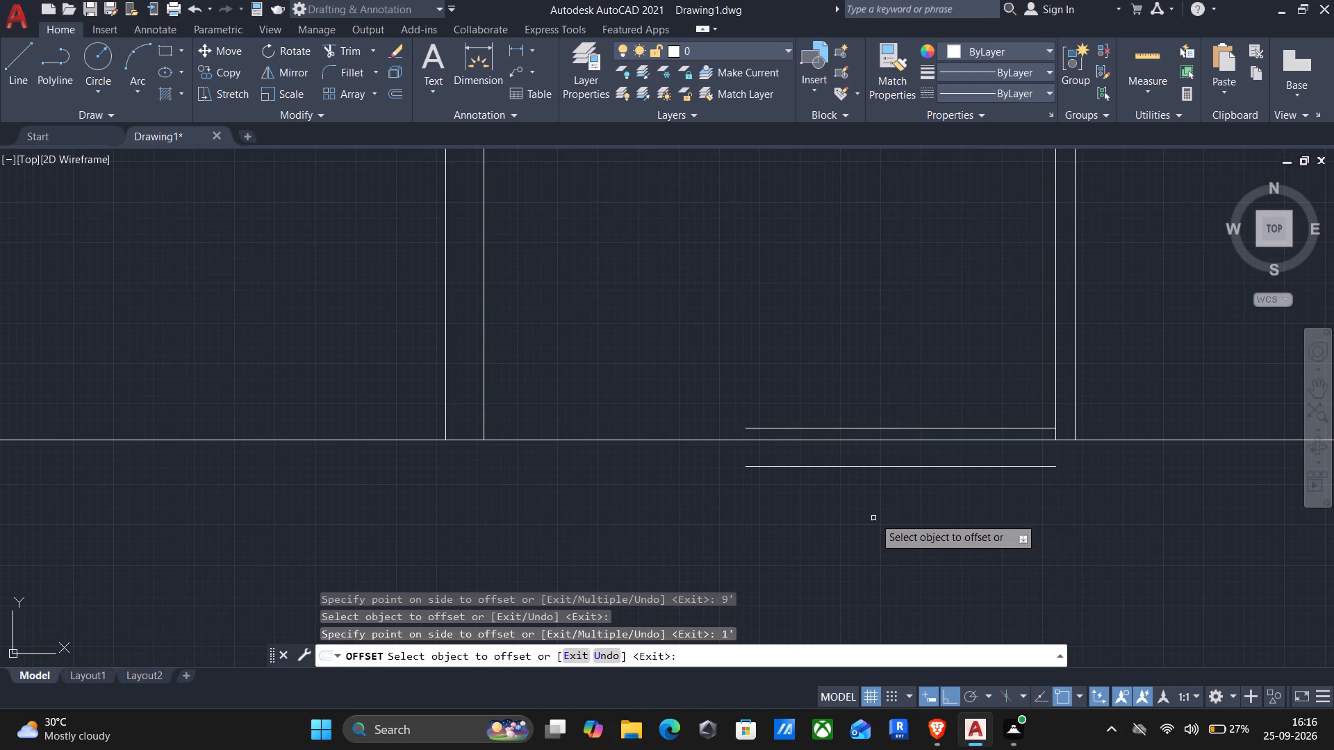
middle_drag(941, 406, 973, 358)
key(Return)
Delete the long horizontal base line running across the bottom of the plan.
click(1221, 485)
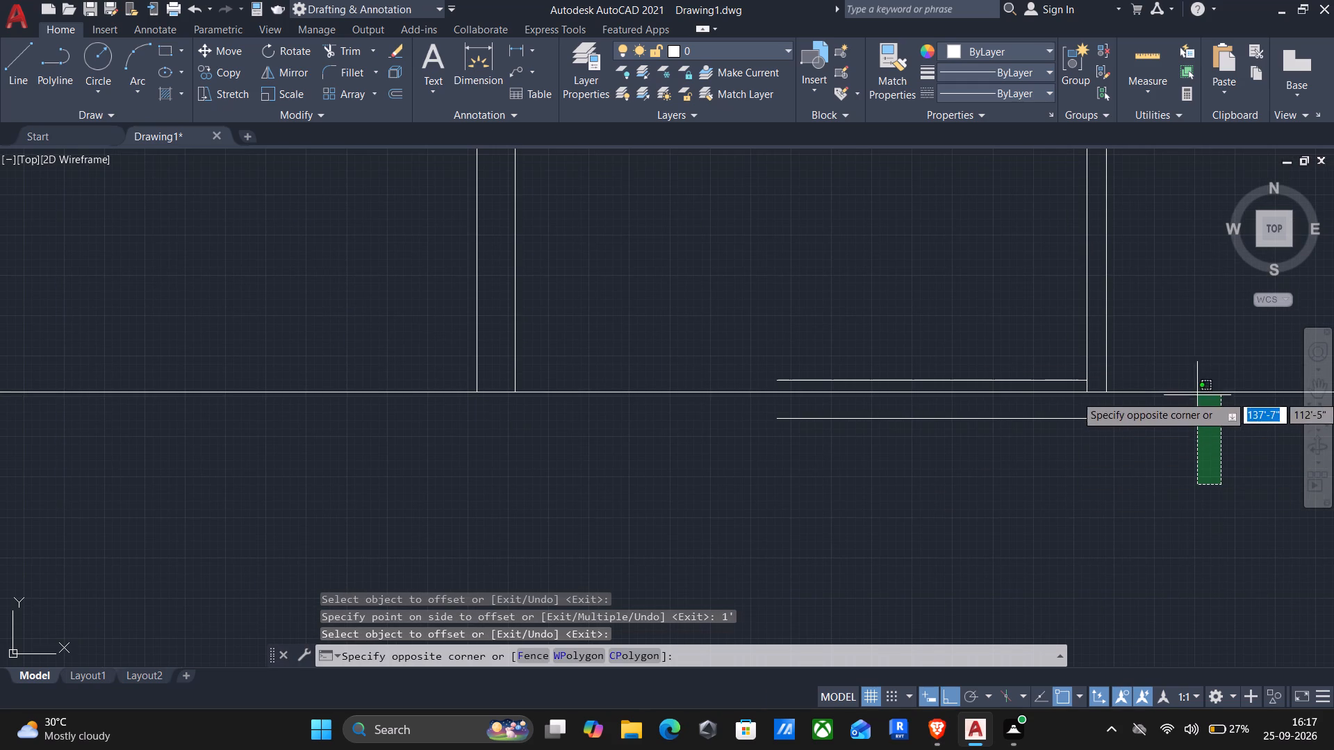
click(1182, 375)
scroll(1197, 381, down, 2)
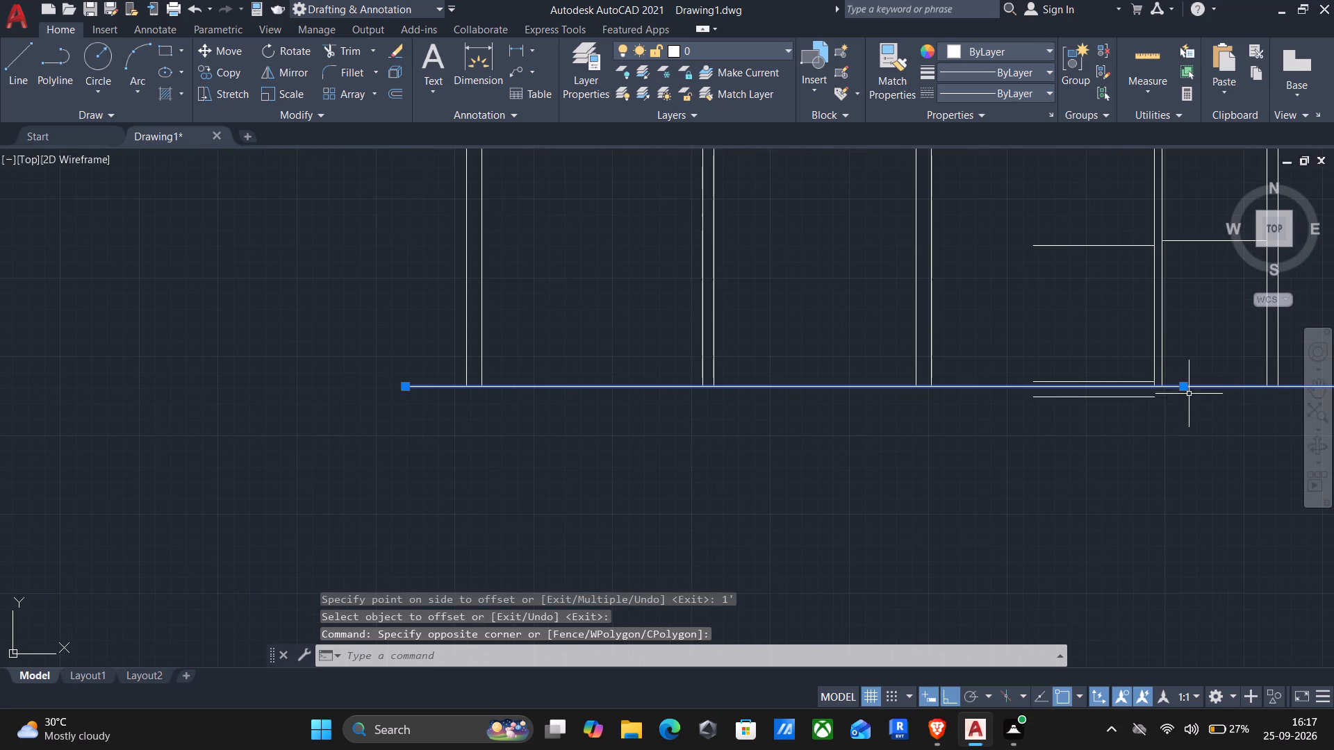
key(Delete)
middle_drag(1165, 412, 943, 445)
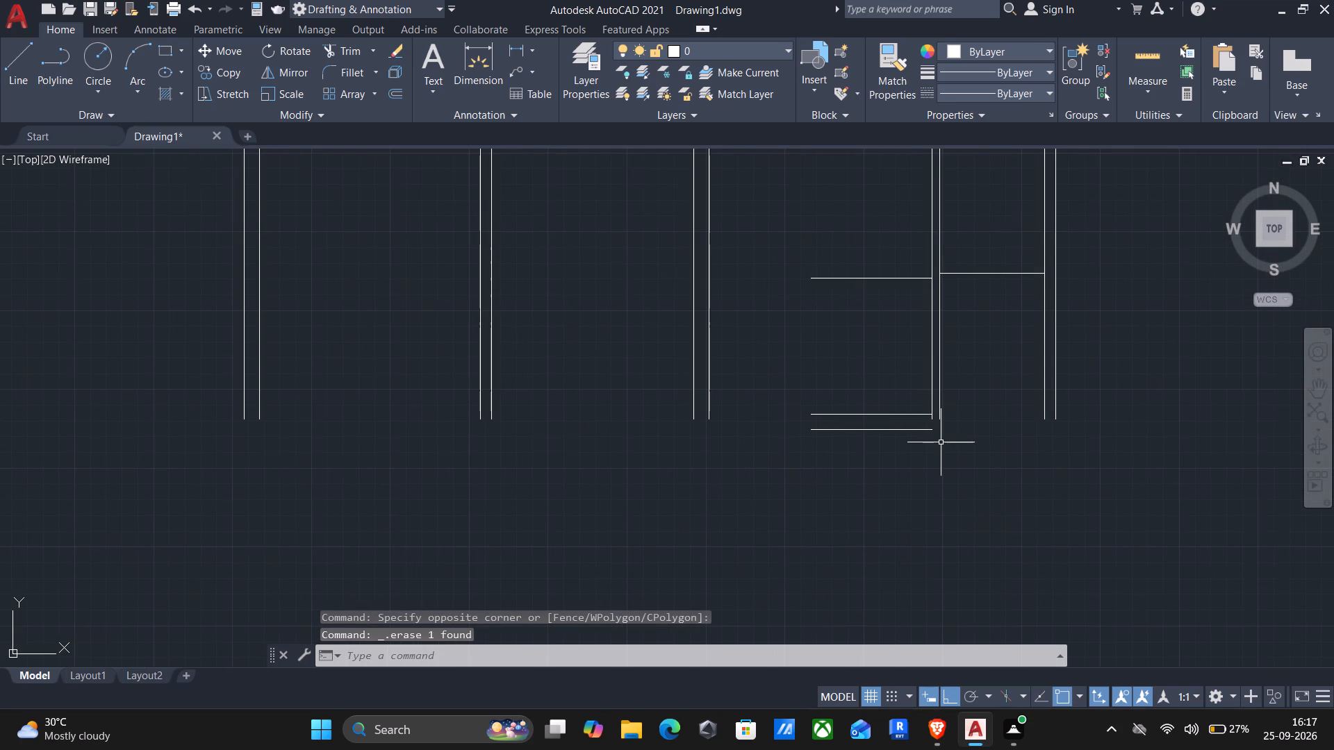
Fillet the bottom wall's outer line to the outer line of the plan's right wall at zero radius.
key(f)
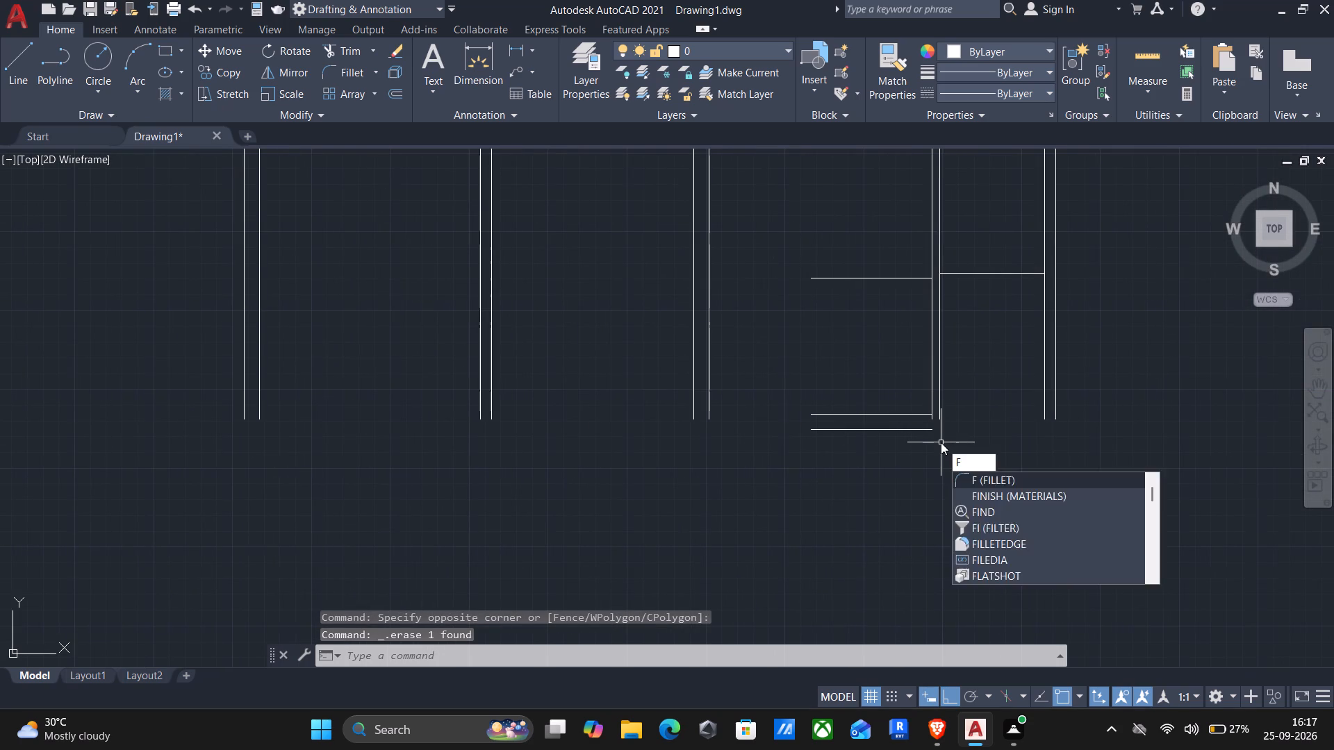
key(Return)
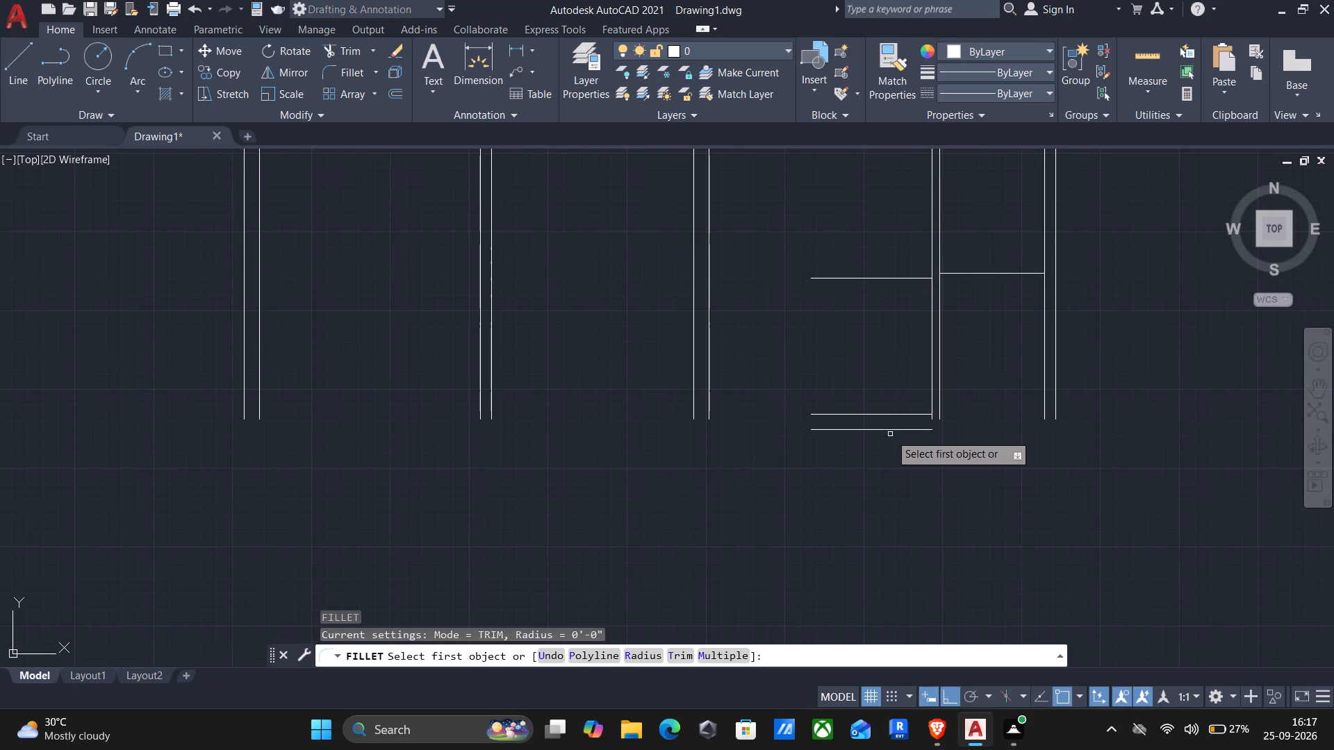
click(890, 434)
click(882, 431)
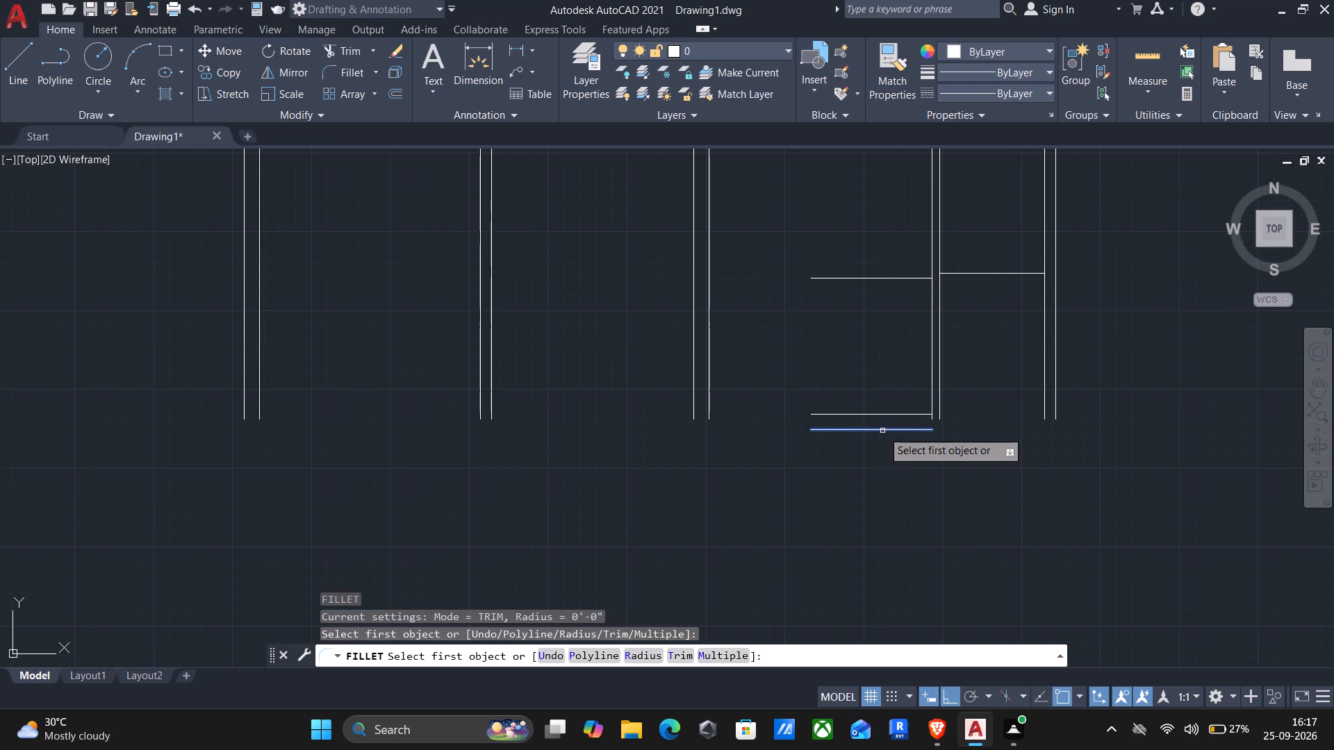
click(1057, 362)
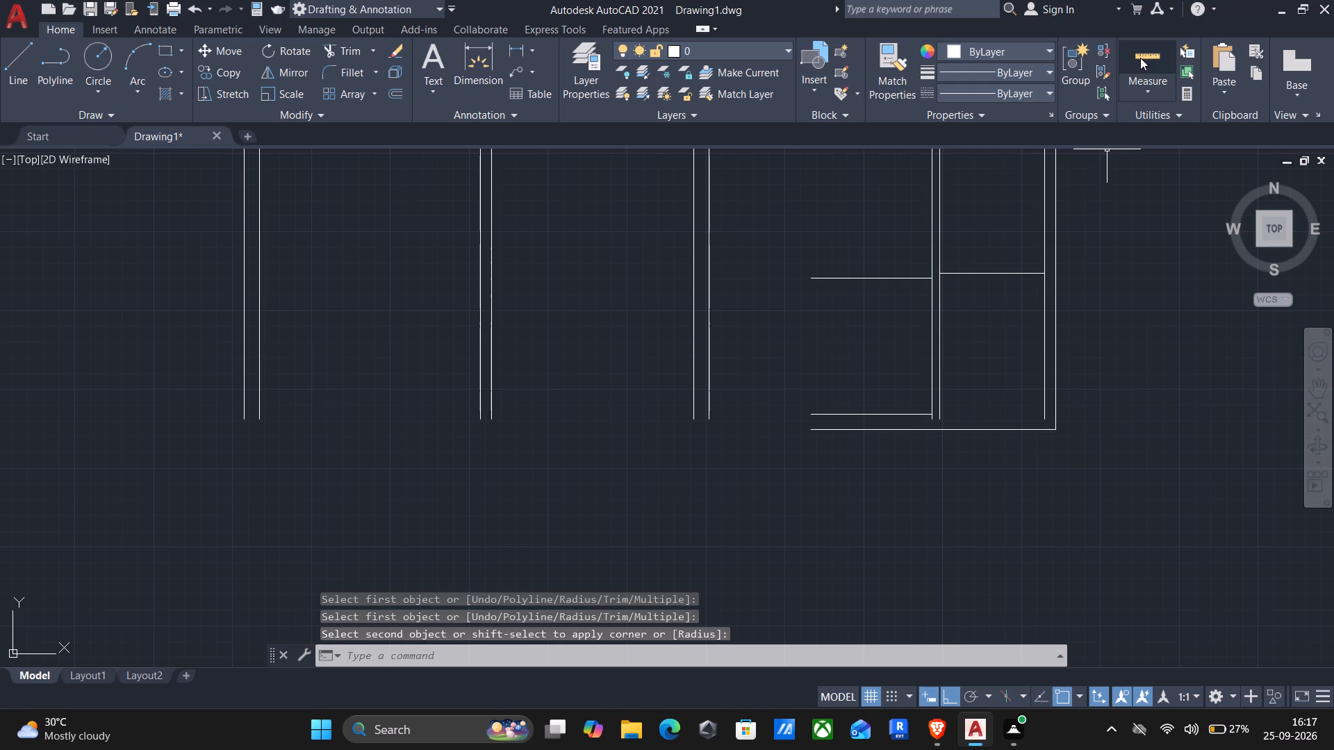
Measure the wall thicknesses and room spans across the plan, from the upper rooms down to the lower room's walls.
click(1140, 56)
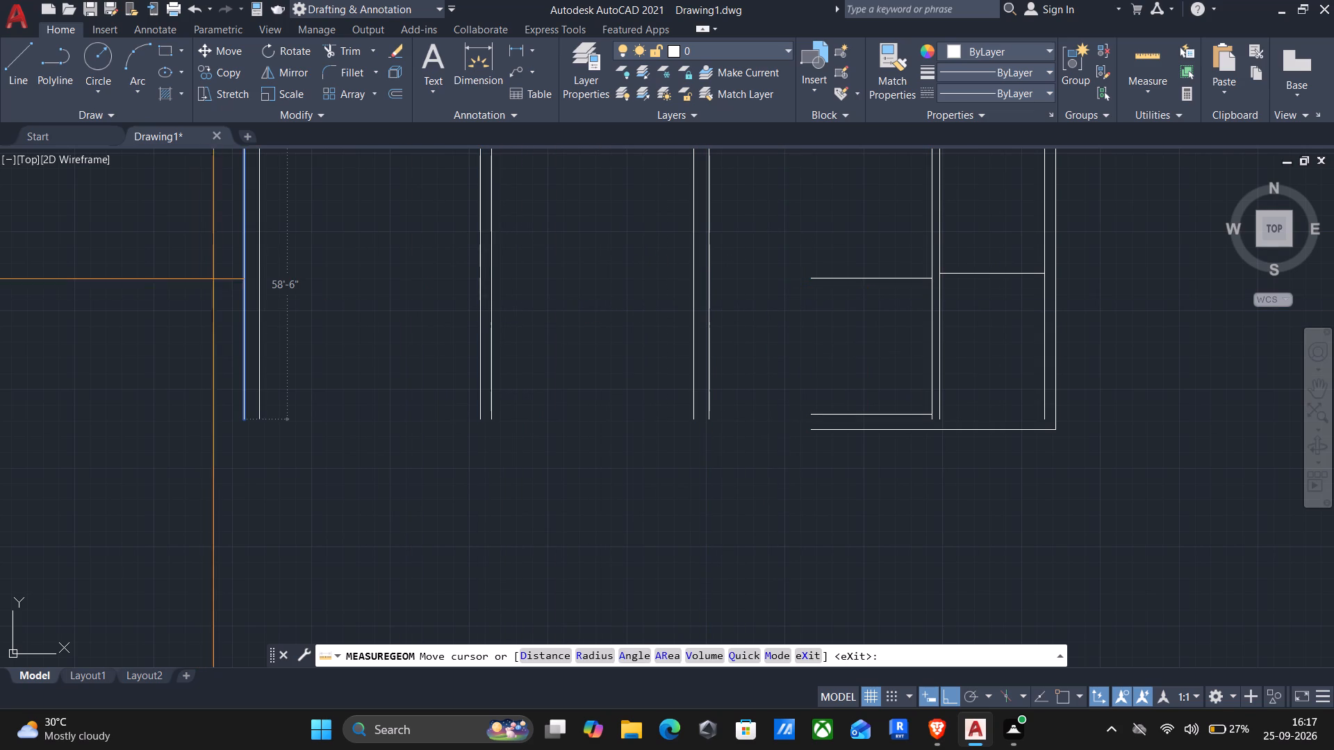
middle_drag(248, 259, 240, 335)
scroll(247, 333, down, 2)
middle_drag(270, 299, 358, 408)
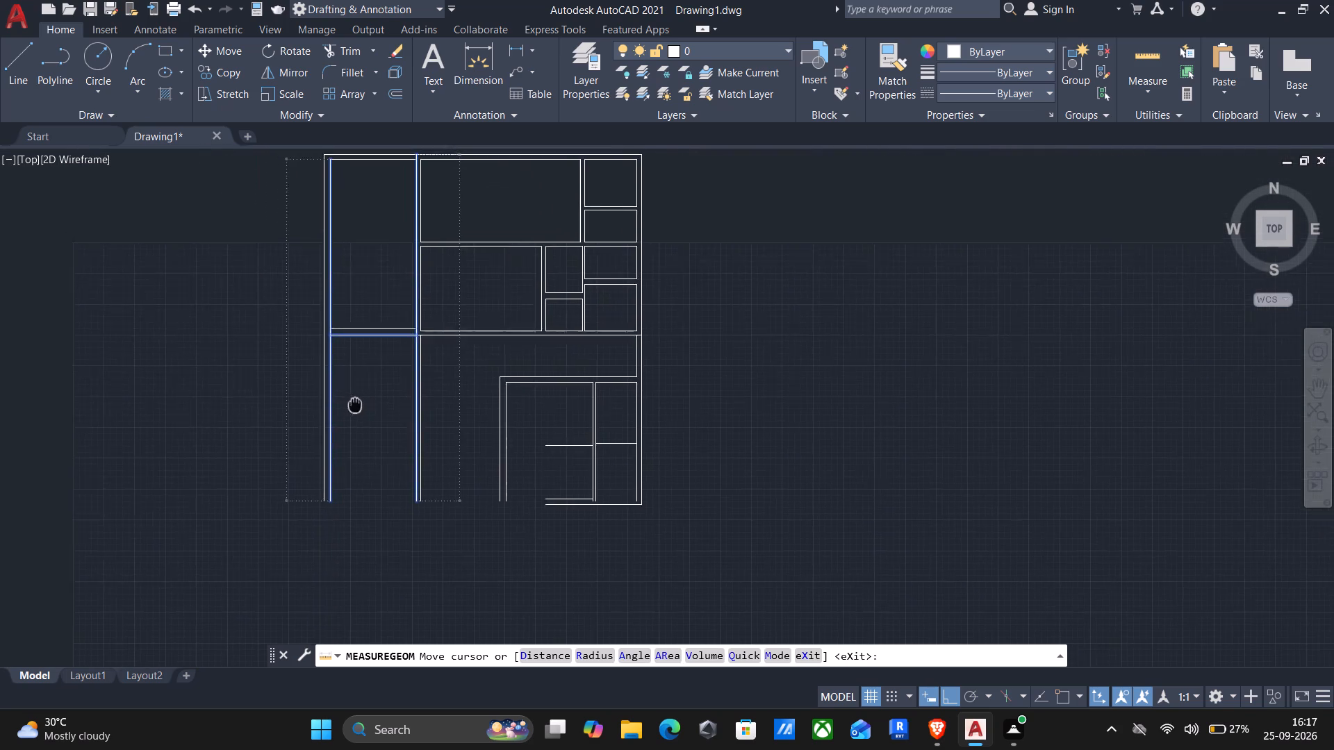
middle_drag(358, 408, 379, 483)
scroll(404, 252, up, 2)
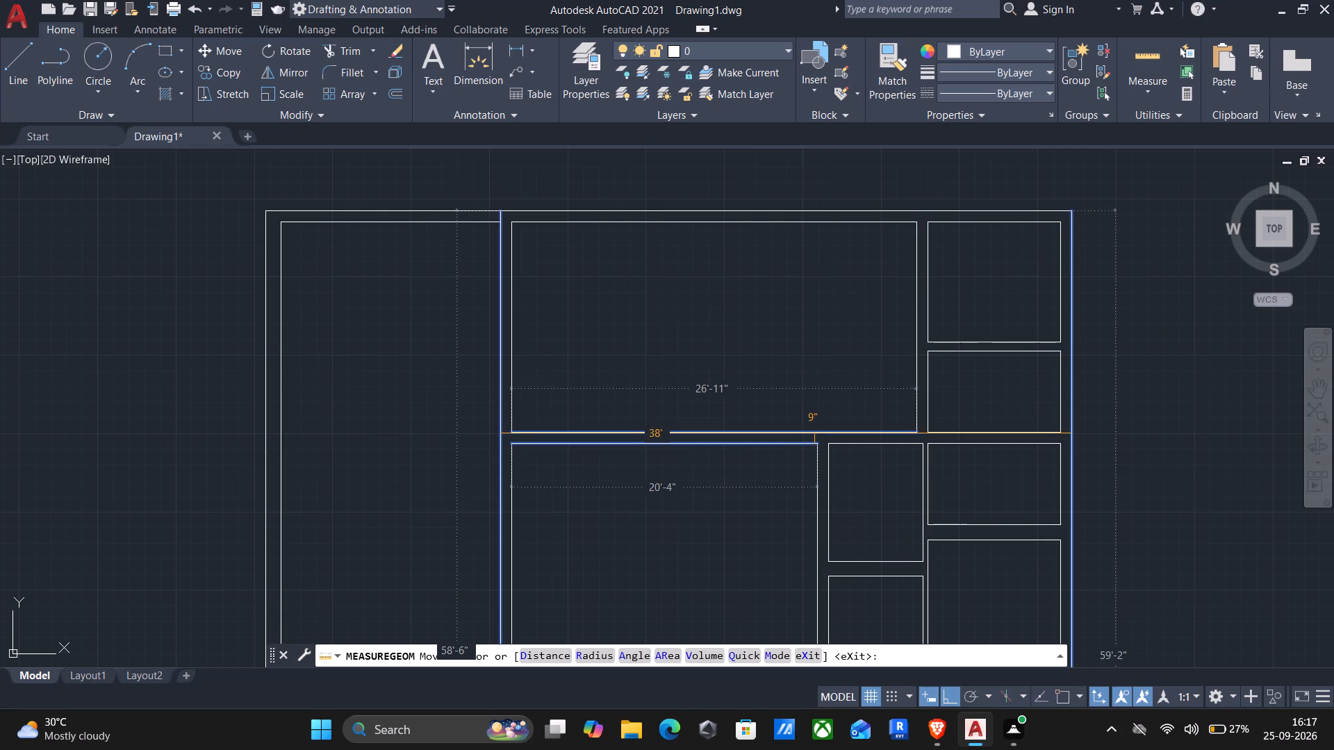
middle_drag(802, 440, 827, 408)
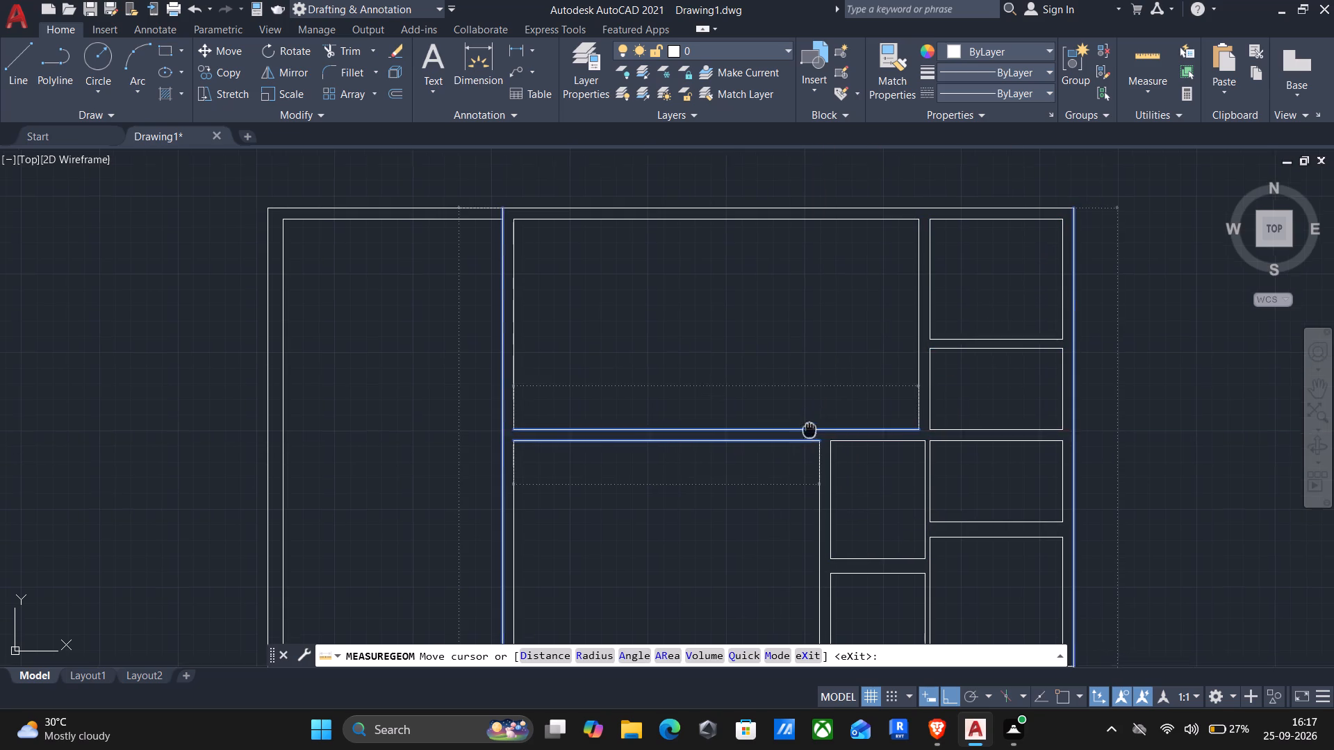
middle_drag(827, 408, 999, 298)
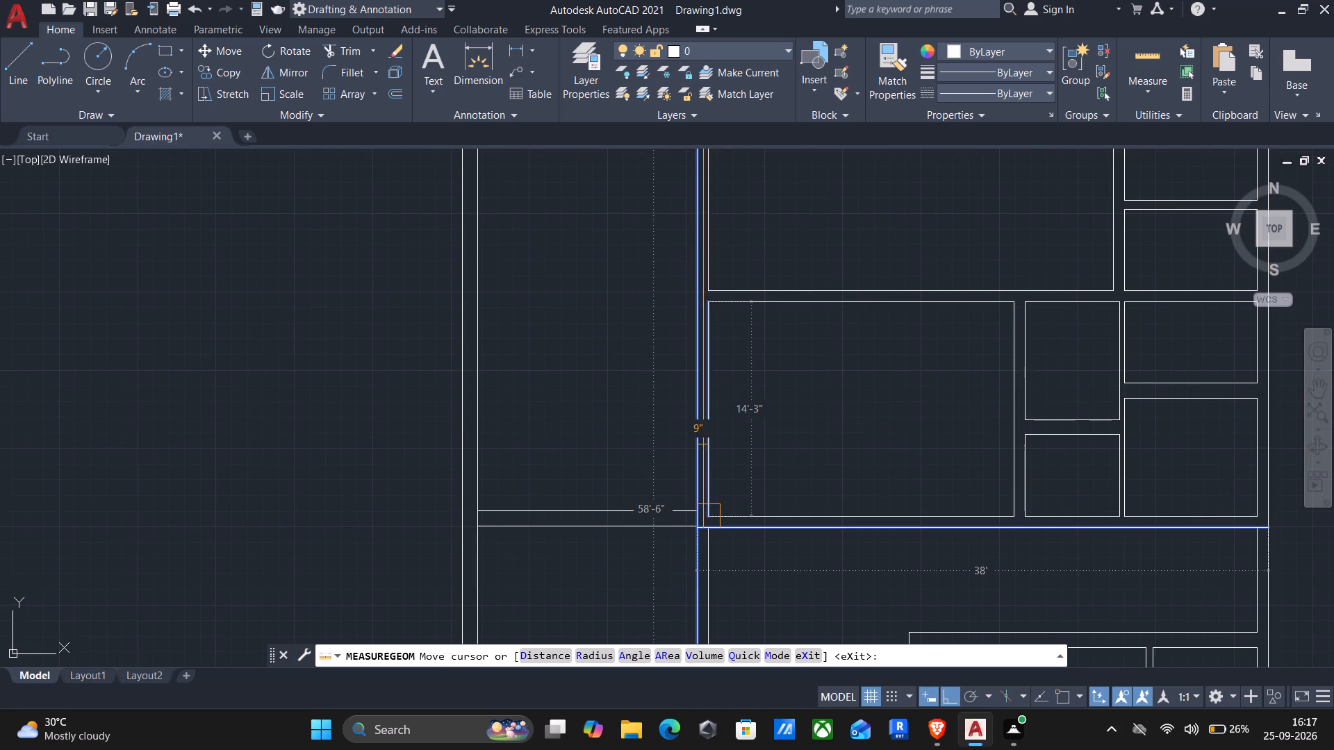
middle_drag(705, 440, 707, 324)
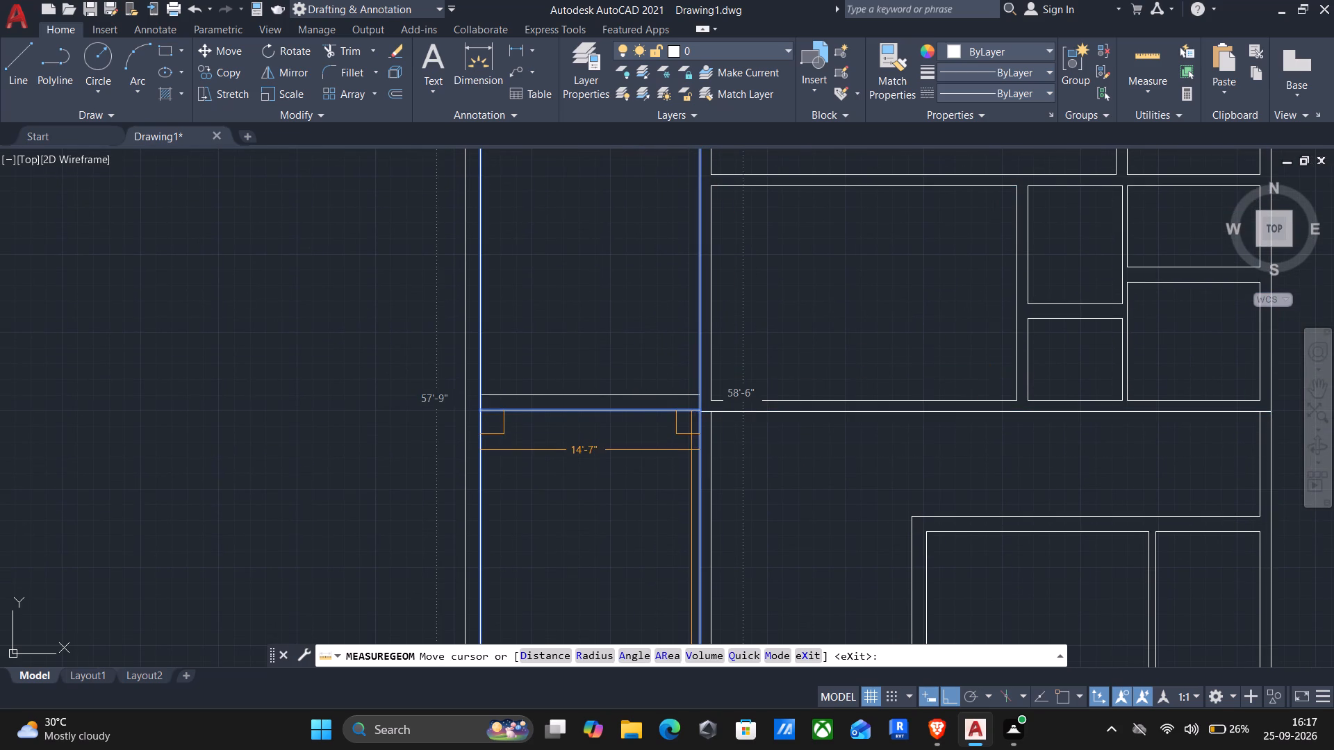
middle_drag(707, 478, 700, 307)
scroll(702, 326, down, 2)
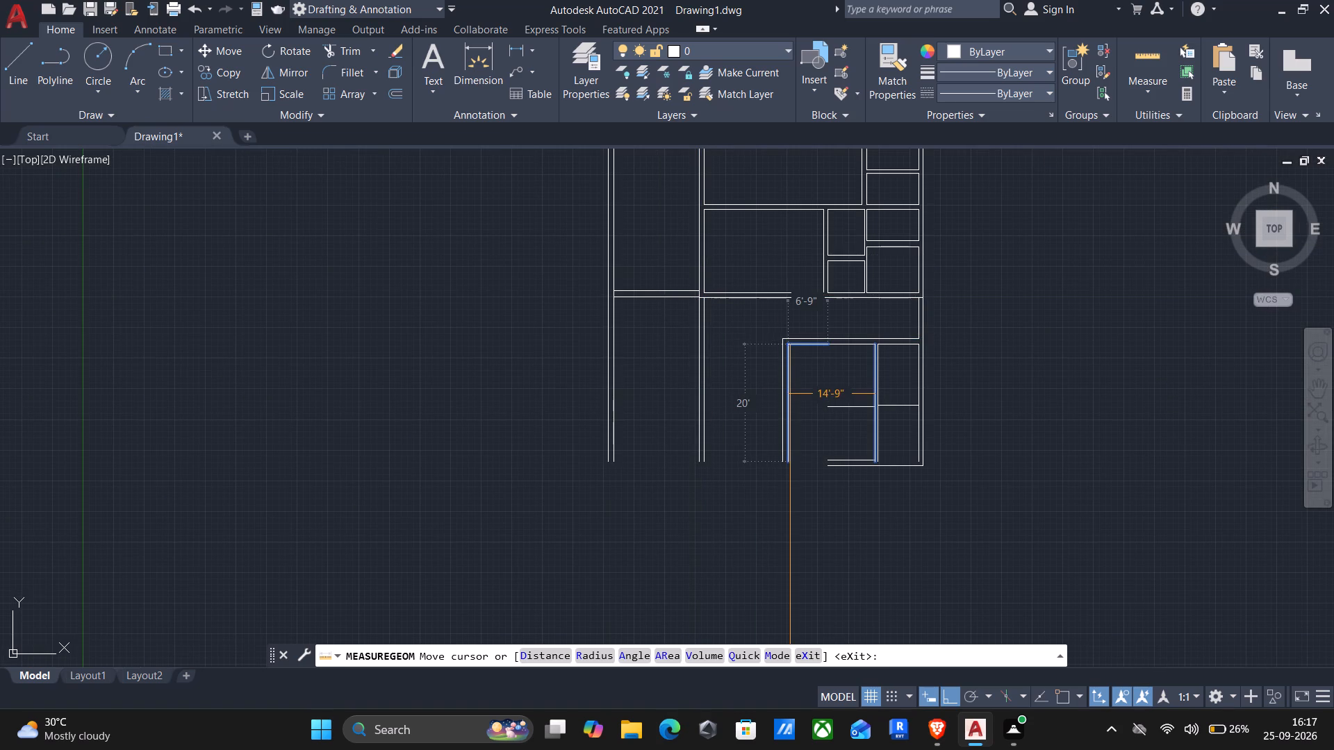
scroll(786, 393, up, 3)
scroll(765, 395, down, 1)
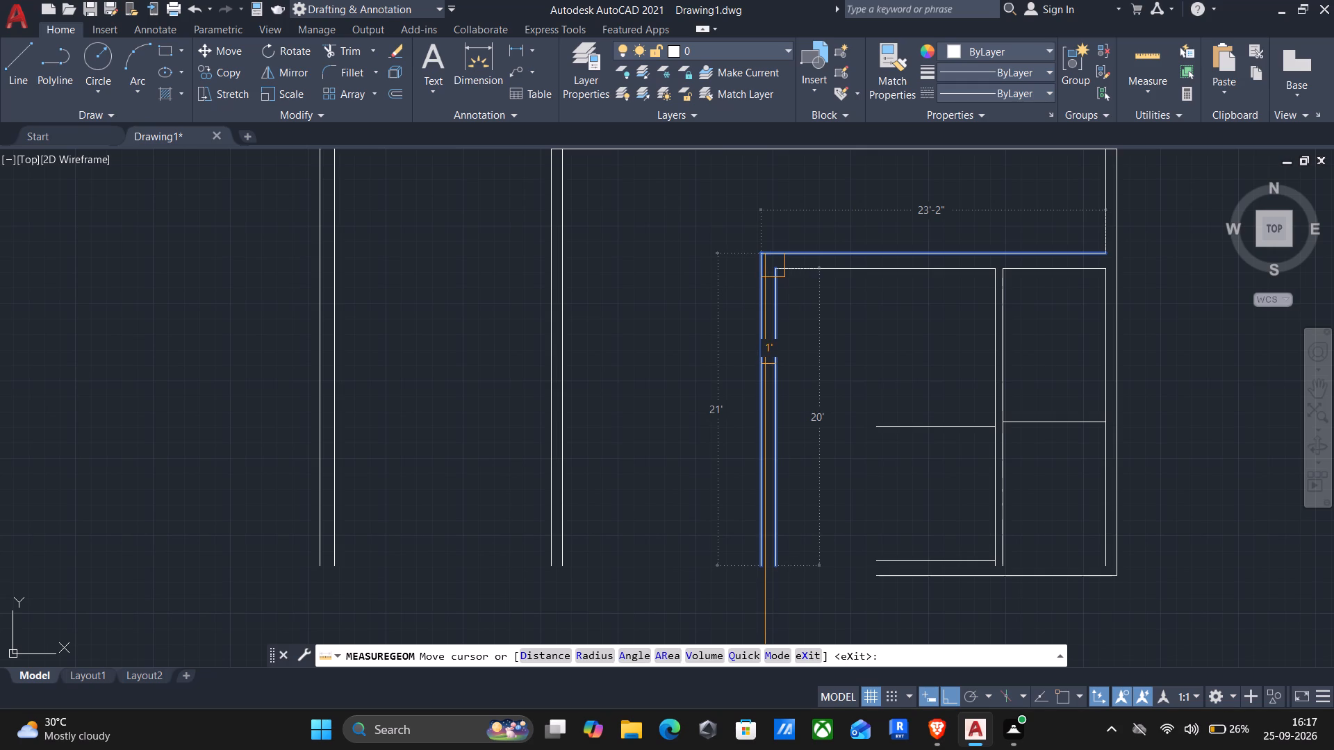
key(Escape)
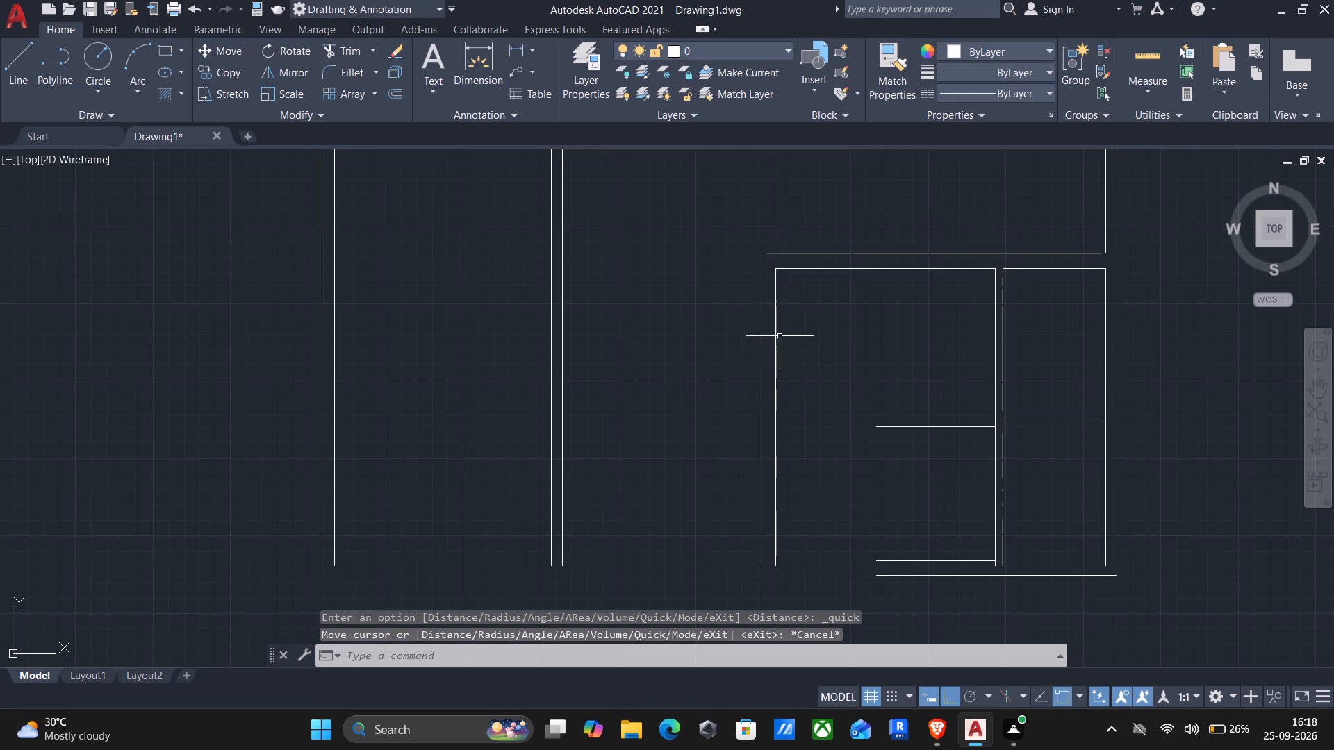
Delete the outer line of the bottom wall below the lower-right rooms.
scroll(780, 337, down, 2)
middle_drag(780, 343, 808, 354)
middle_drag(815, 358, 831, 369)
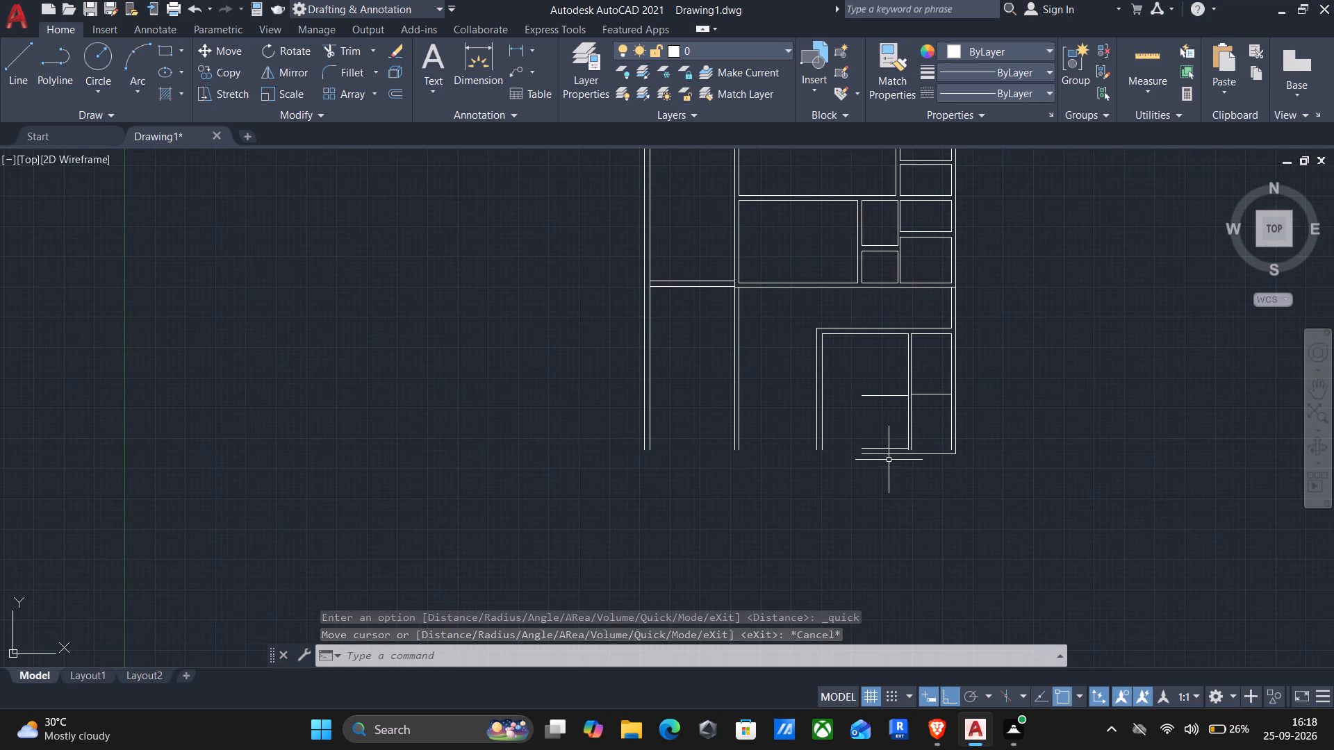
scroll(920, 458, up, 2)
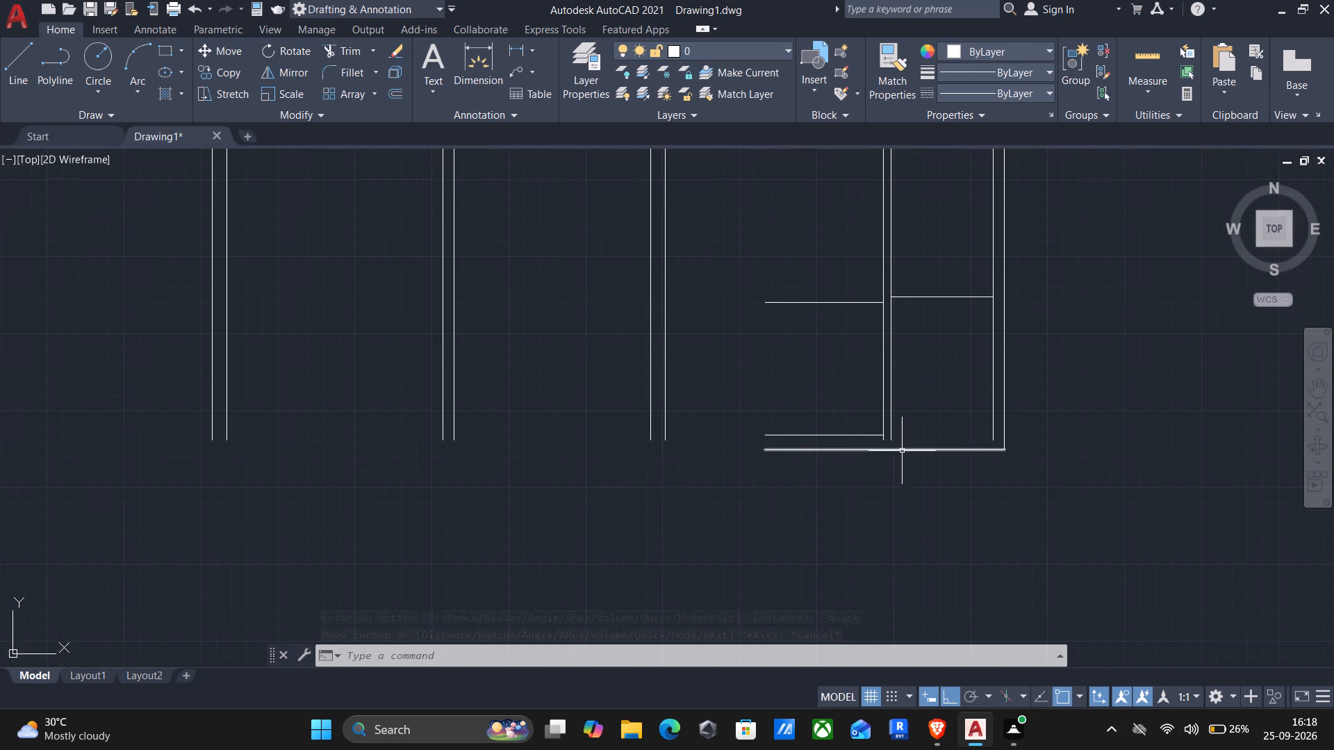
click(865, 453)
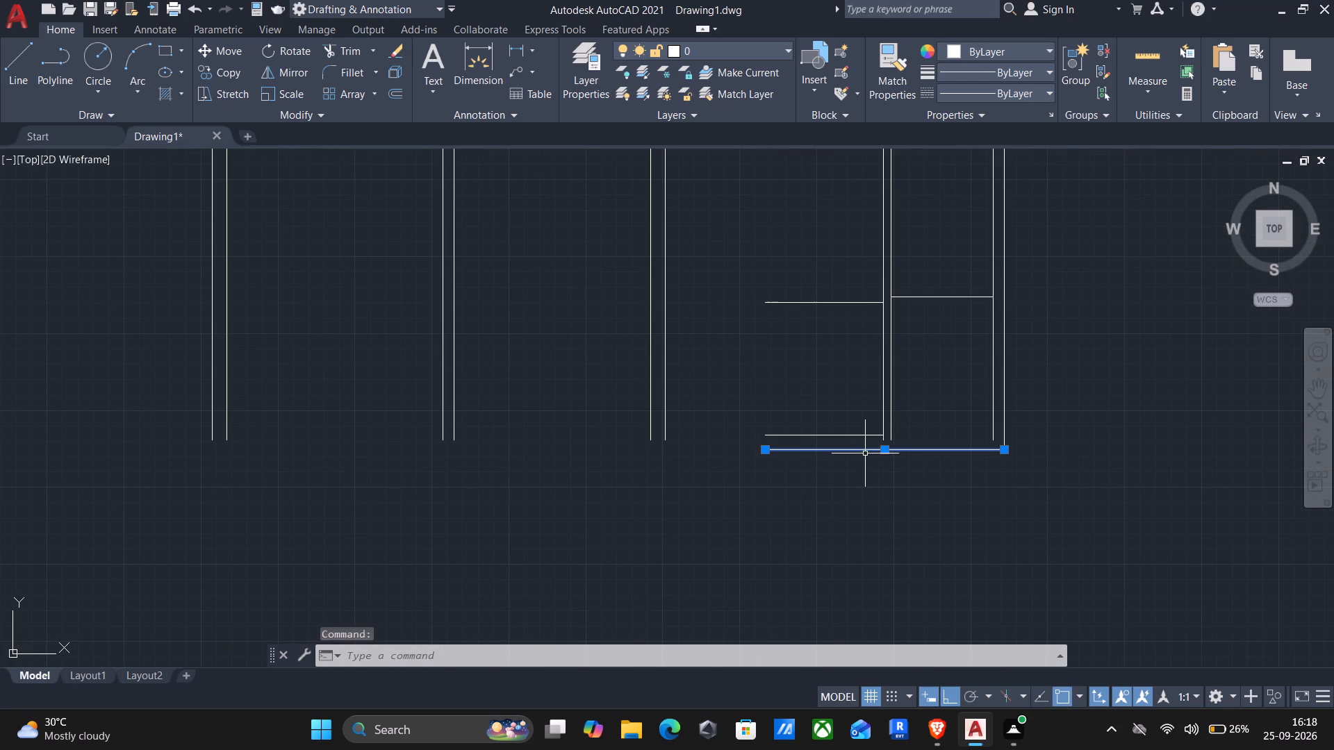
key(Delete)
Offset the remaining short bottom line of the lower room downward by 9" for the bottom wall.
key(o)
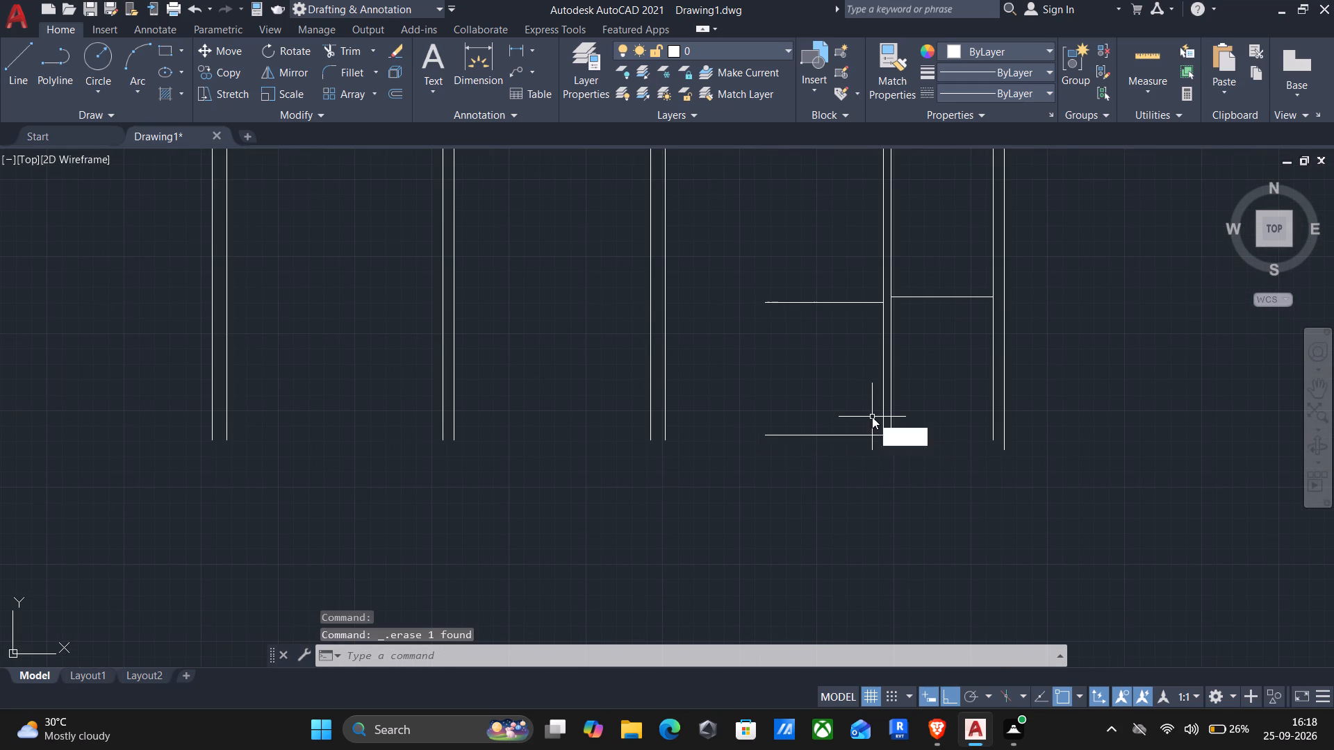
key(Return)
click(818, 449)
drag(812, 531, 830, 501)
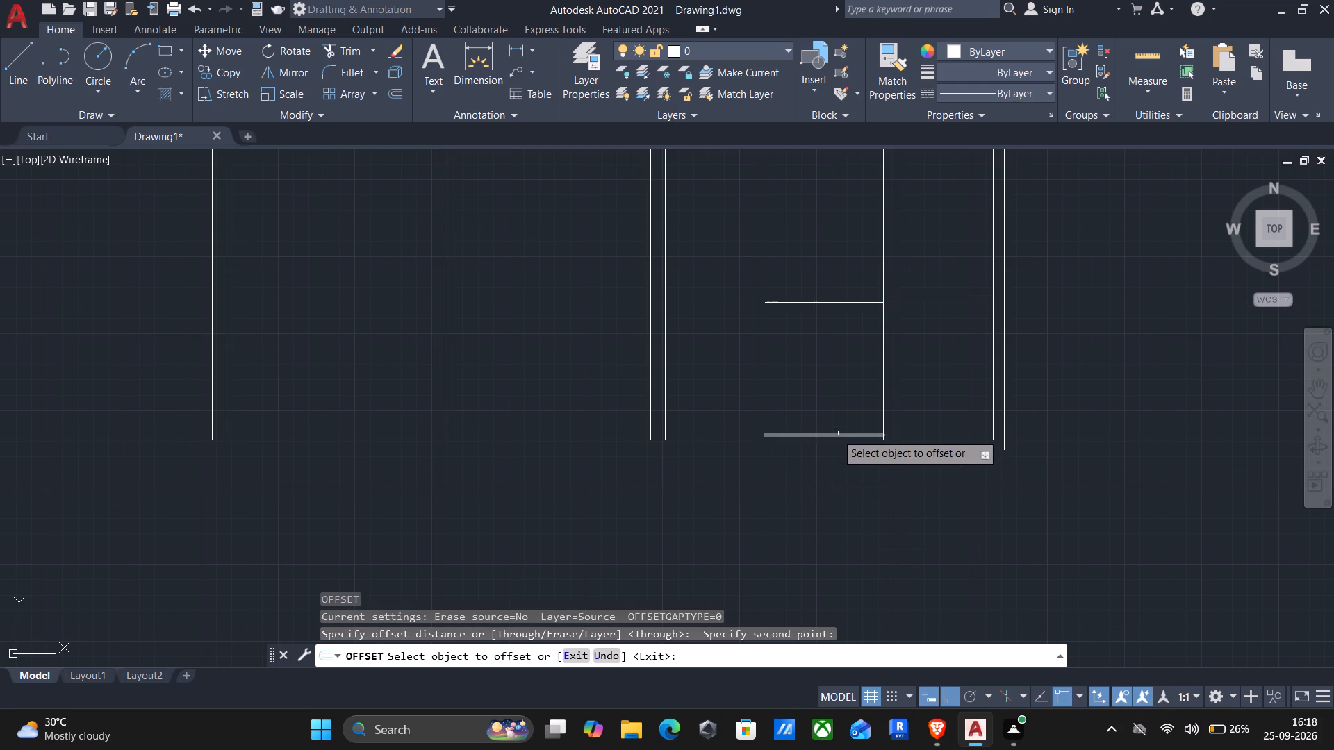
click(836, 433)
key(9)
key(shift+quotedbl)
key(Return)
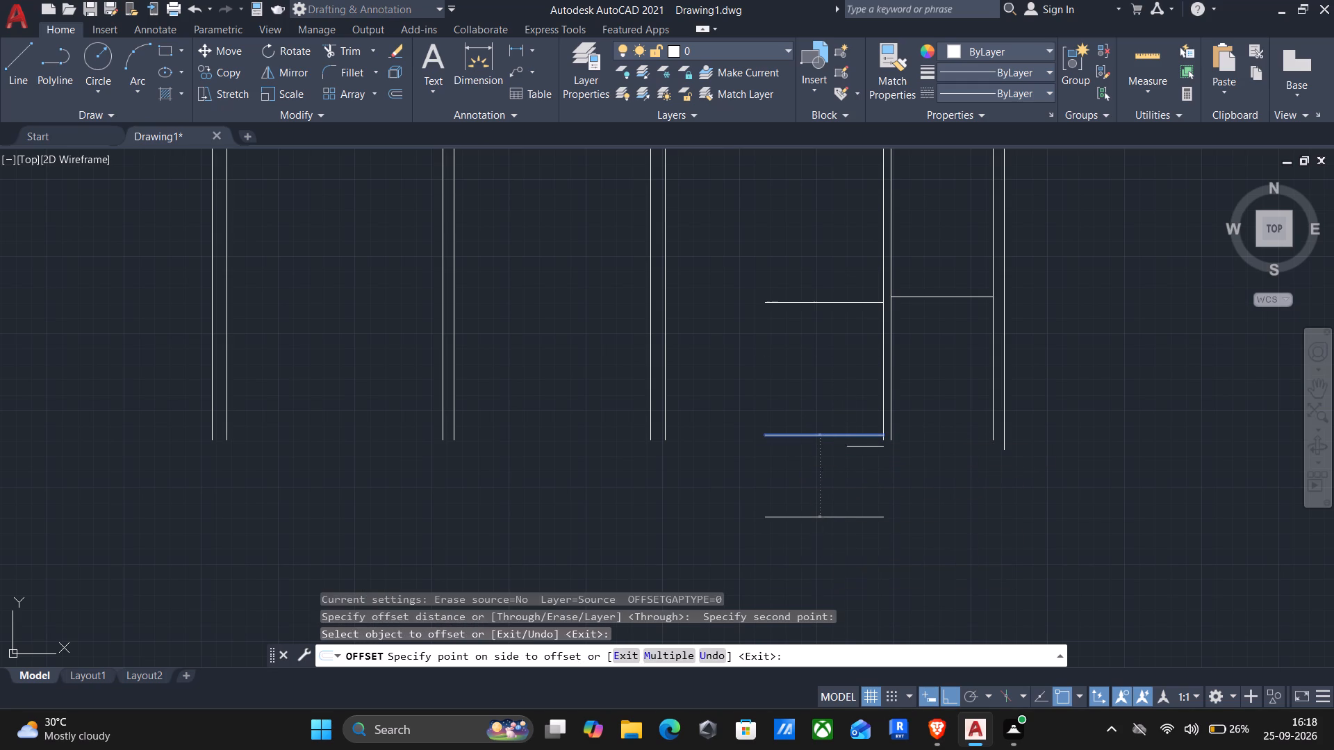
key(Return)
Fillet the bottom wall's outer and inner lines to the matching lines of the plan's right outer wall at zero radius.
key(f)
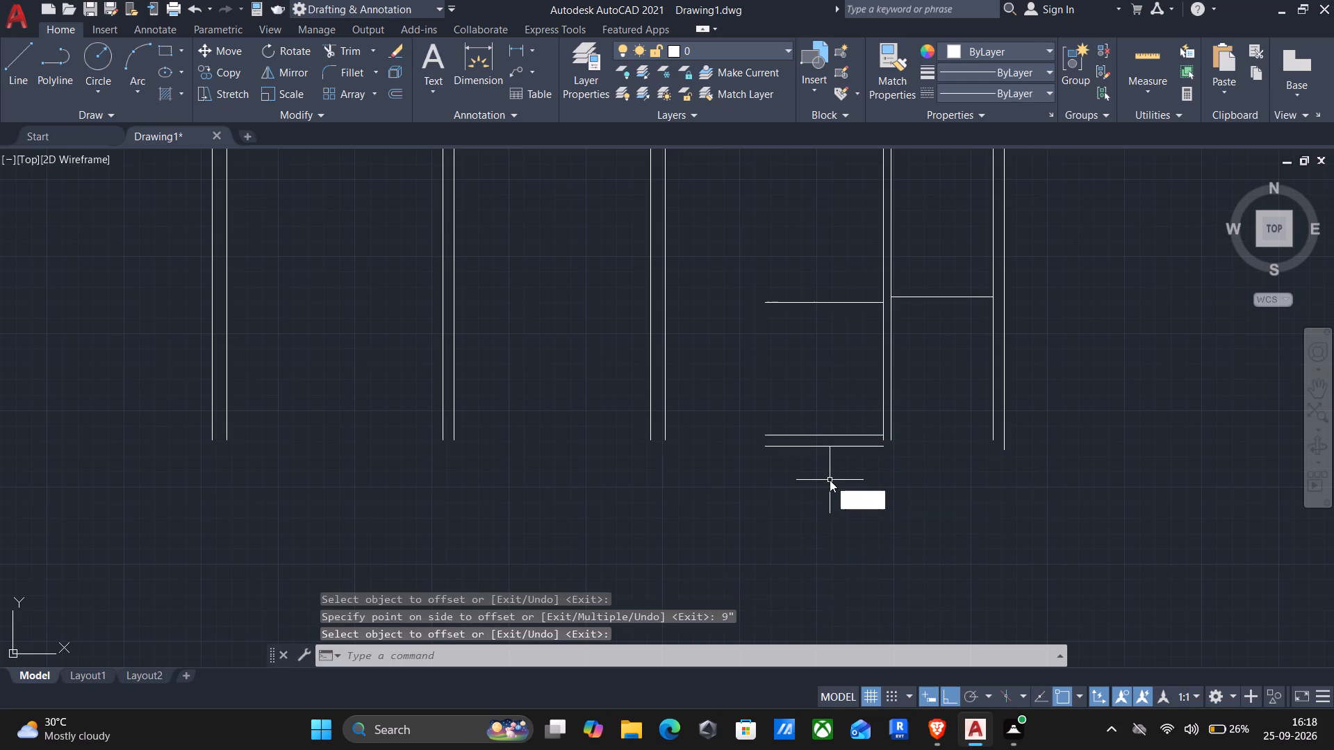
key(Return)
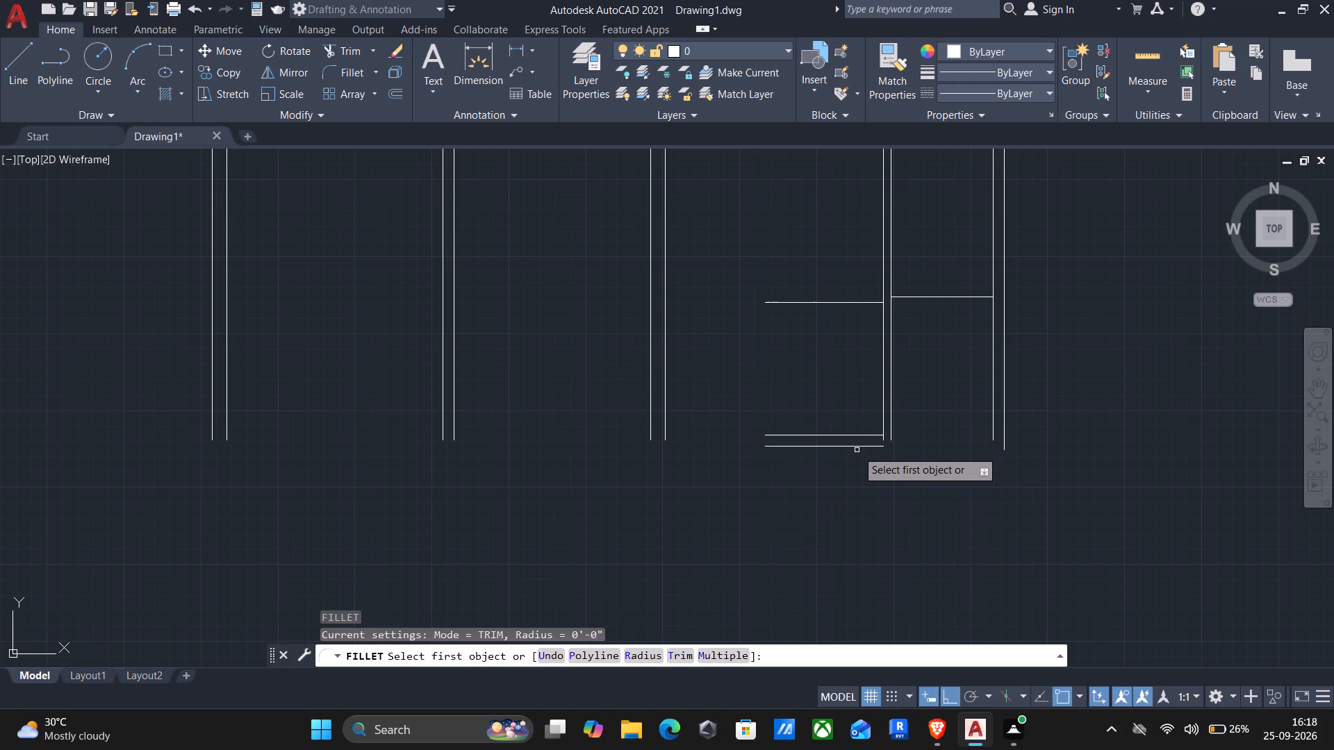
click(855, 445)
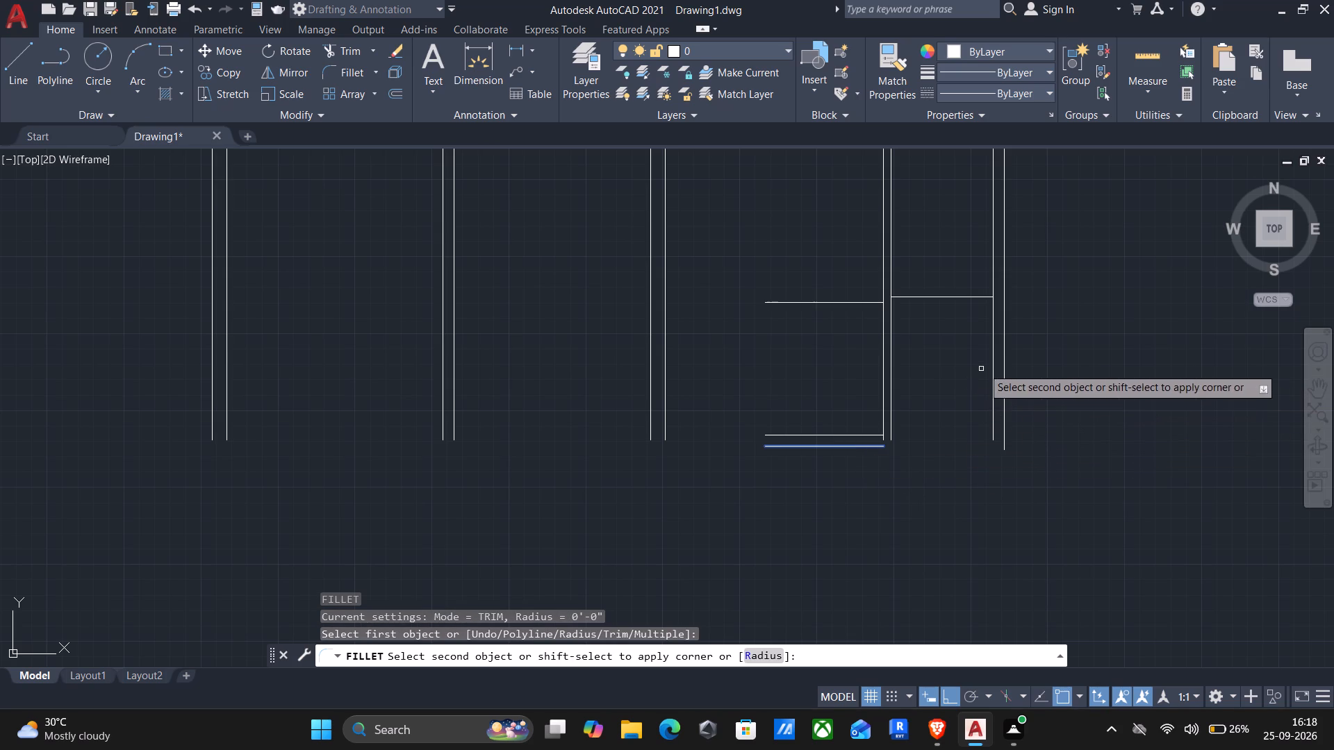
click(996, 346)
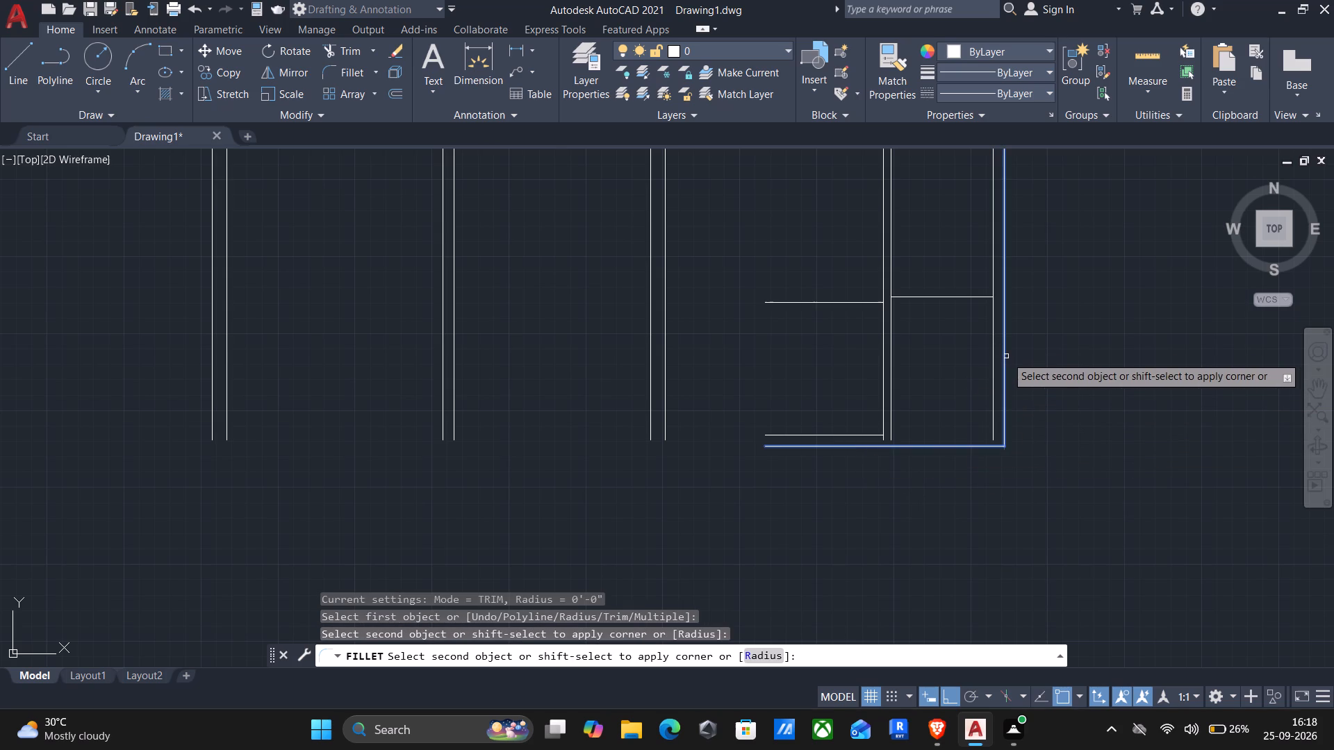
click(1006, 357)
key(Return)
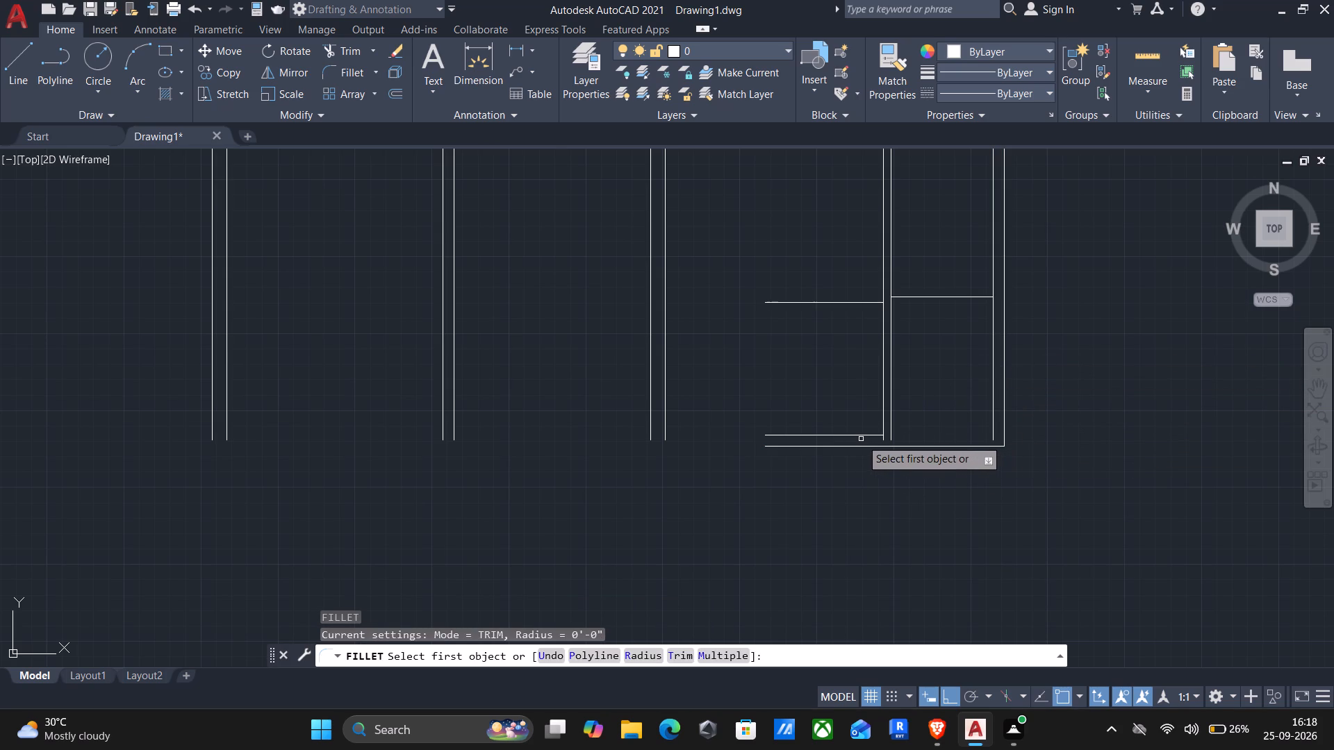
click(857, 436)
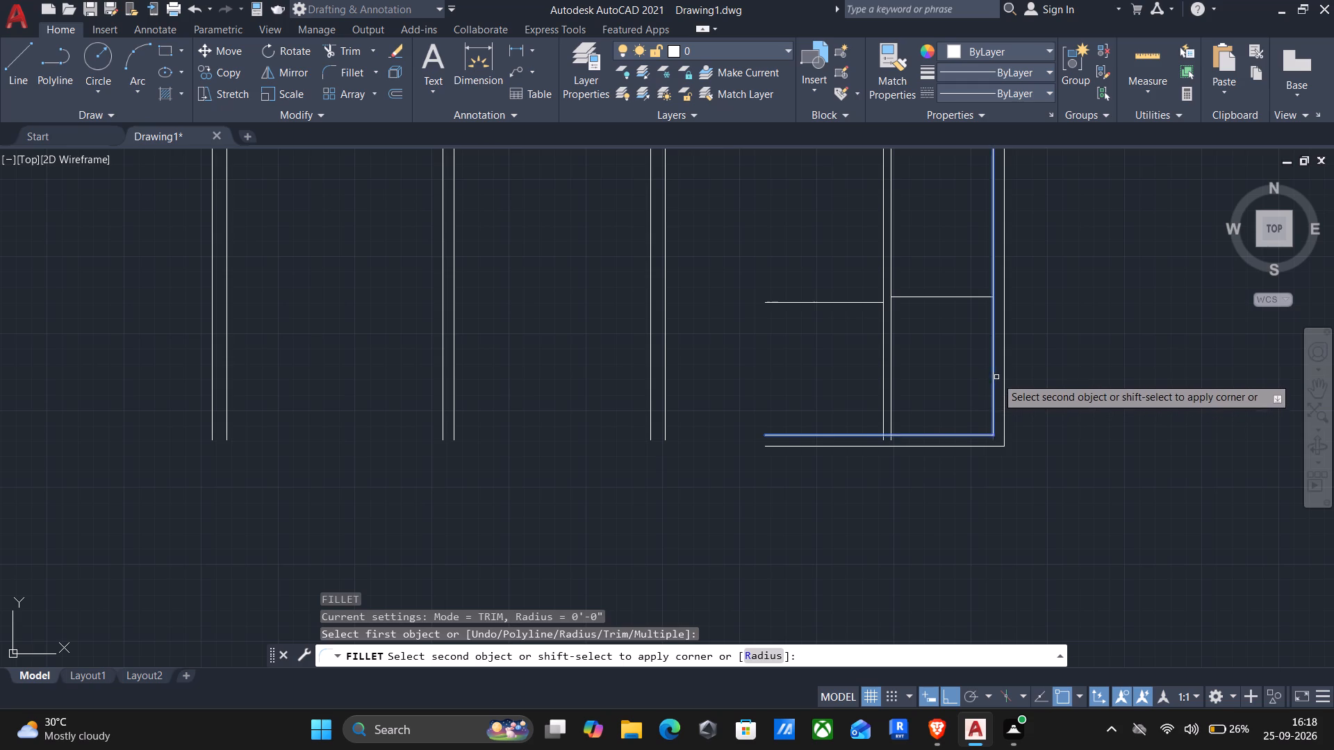
click(993, 380)
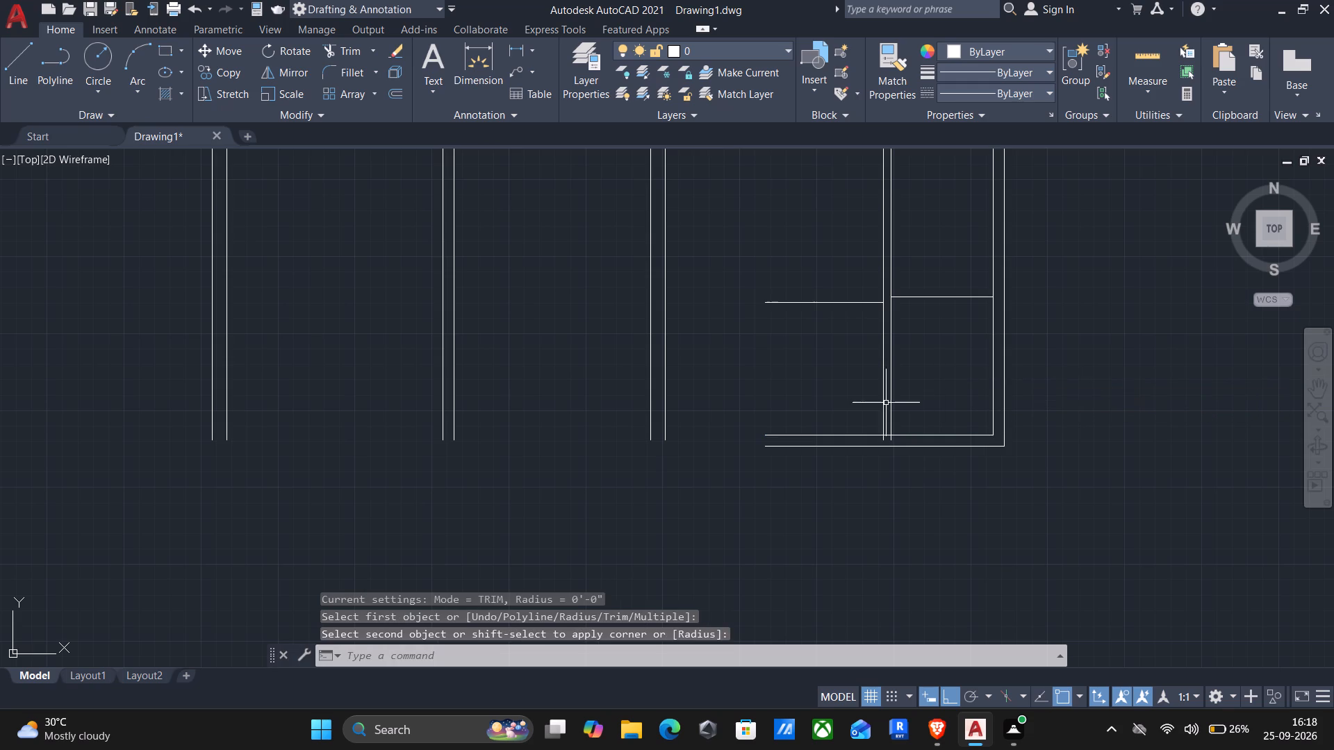
Review the whole plan and measure the upper-left room's length and width.
middle_drag(740, 461, 955, 472)
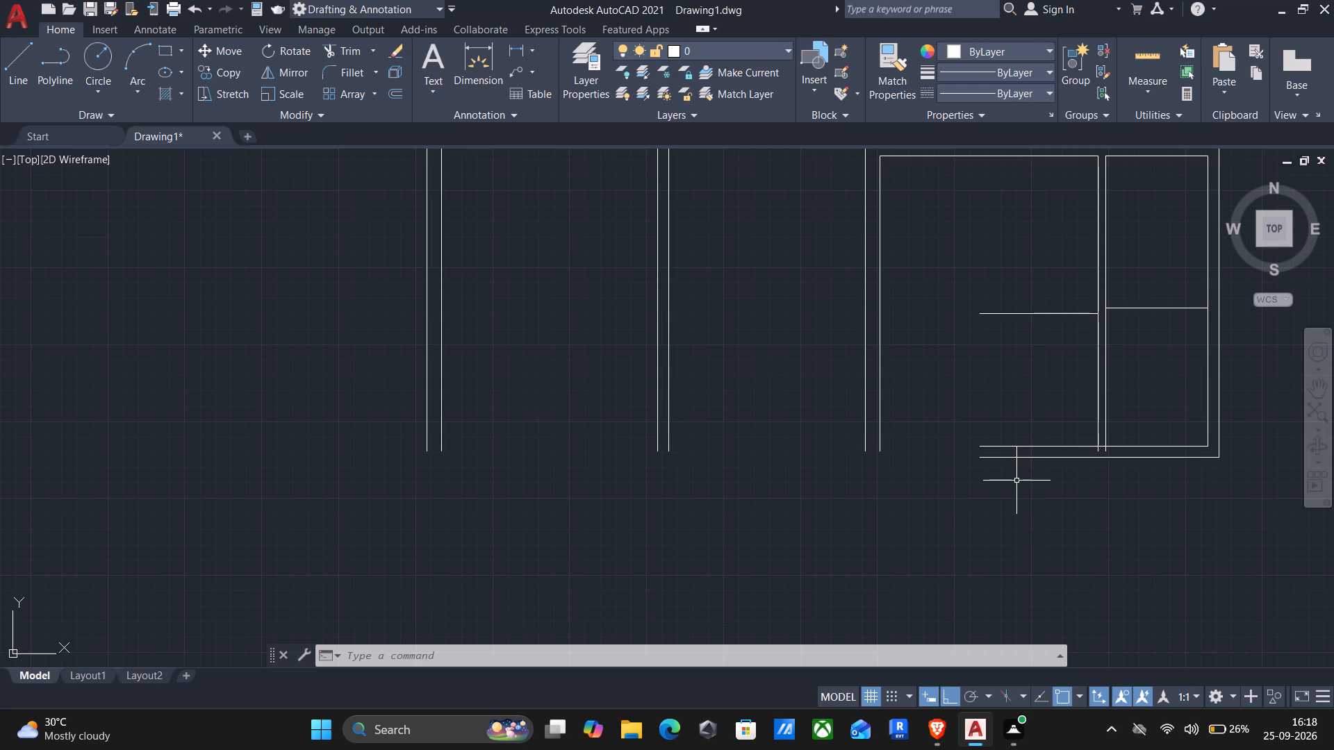
scroll(932, 365, down, 2)
middle_drag(960, 361, 854, 426)
scroll(887, 419, up, 1)
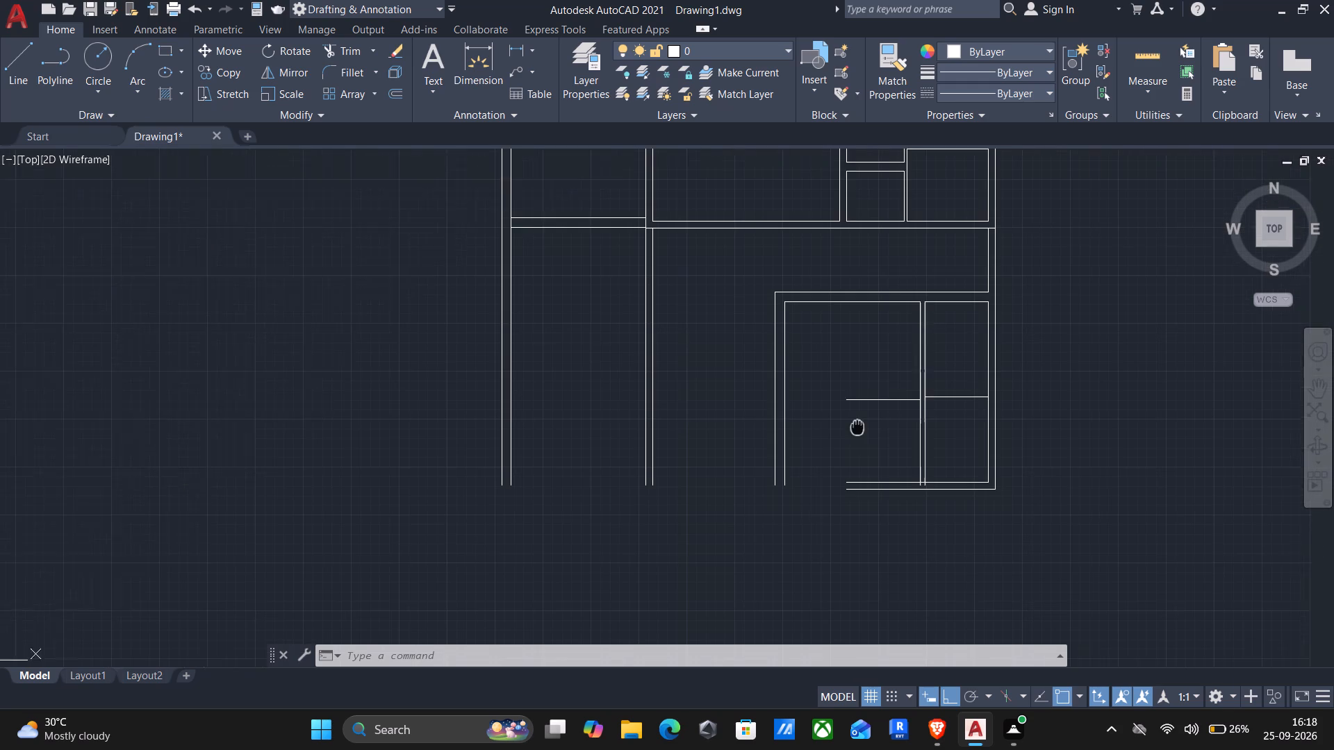
middle_drag(854, 426, 850, 428)
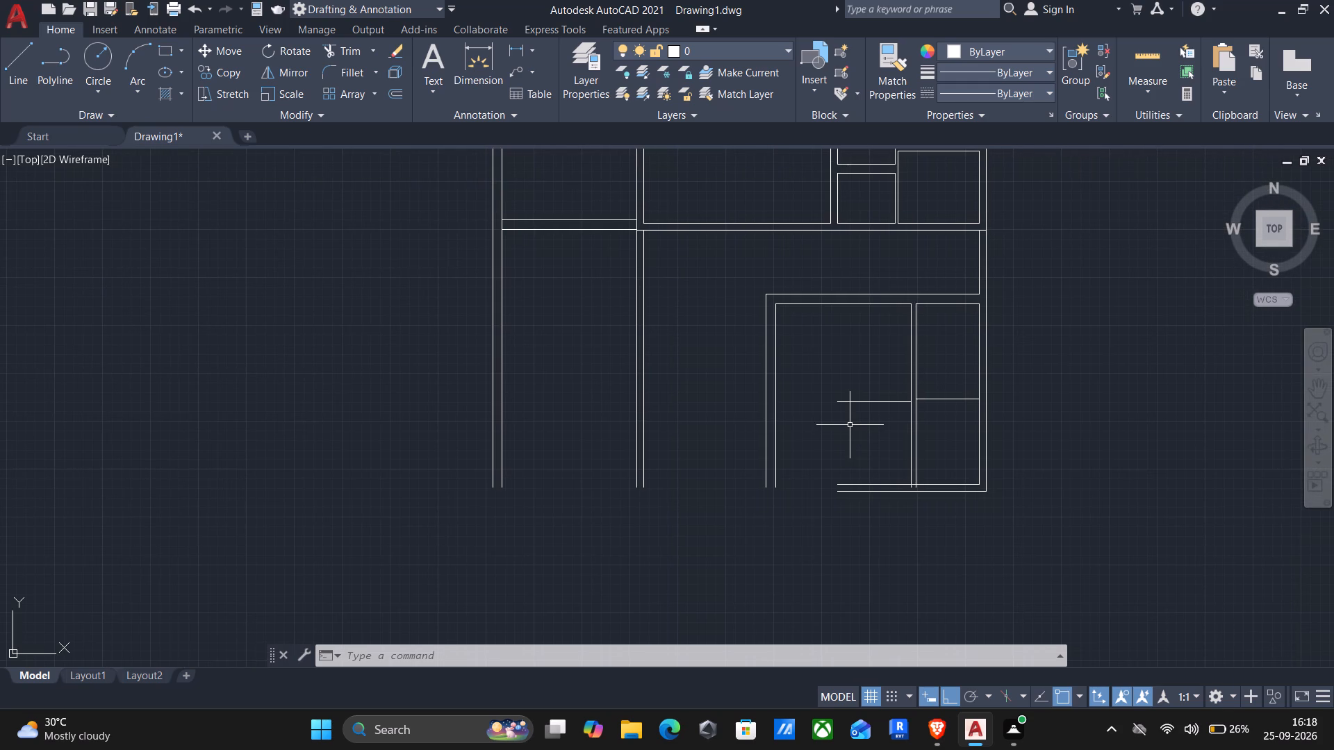
scroll(846, 431, down, 1)
middle_drag(844, 438, 824, 557)
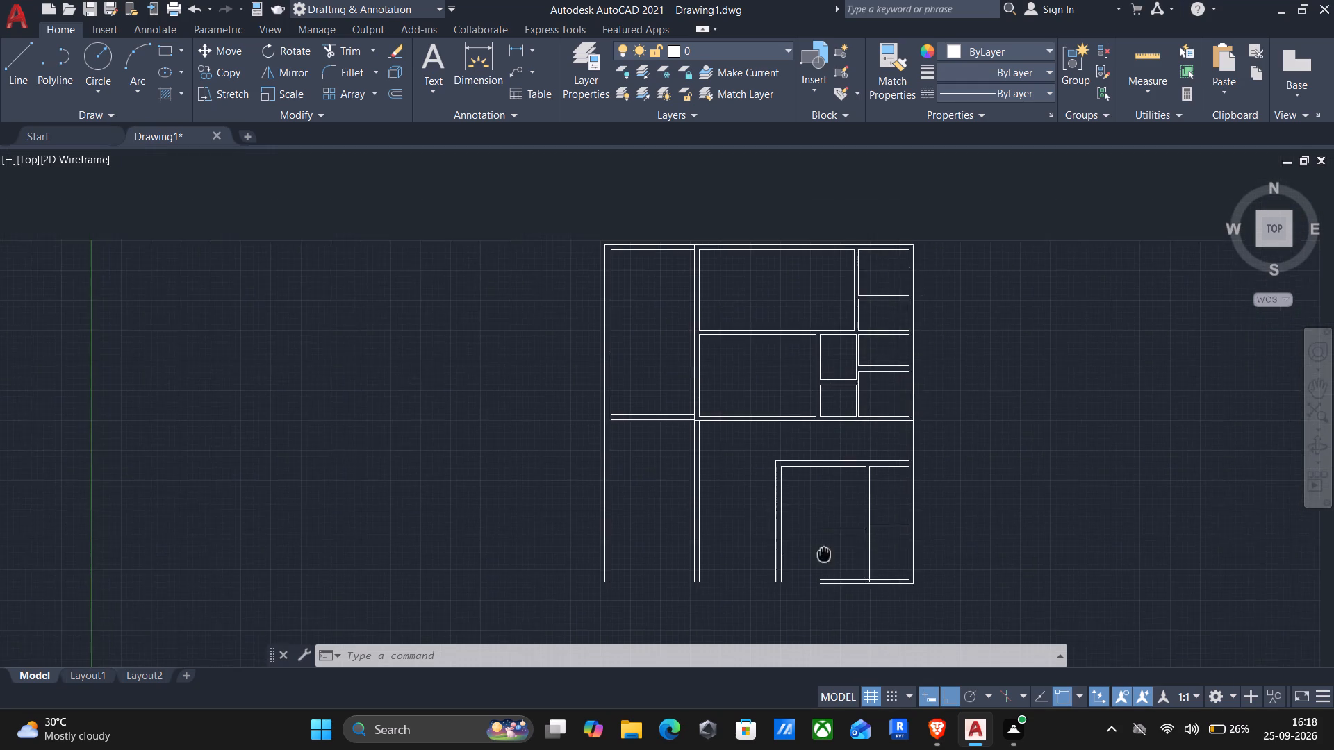
middle_drag(824, 557, 831, 493)
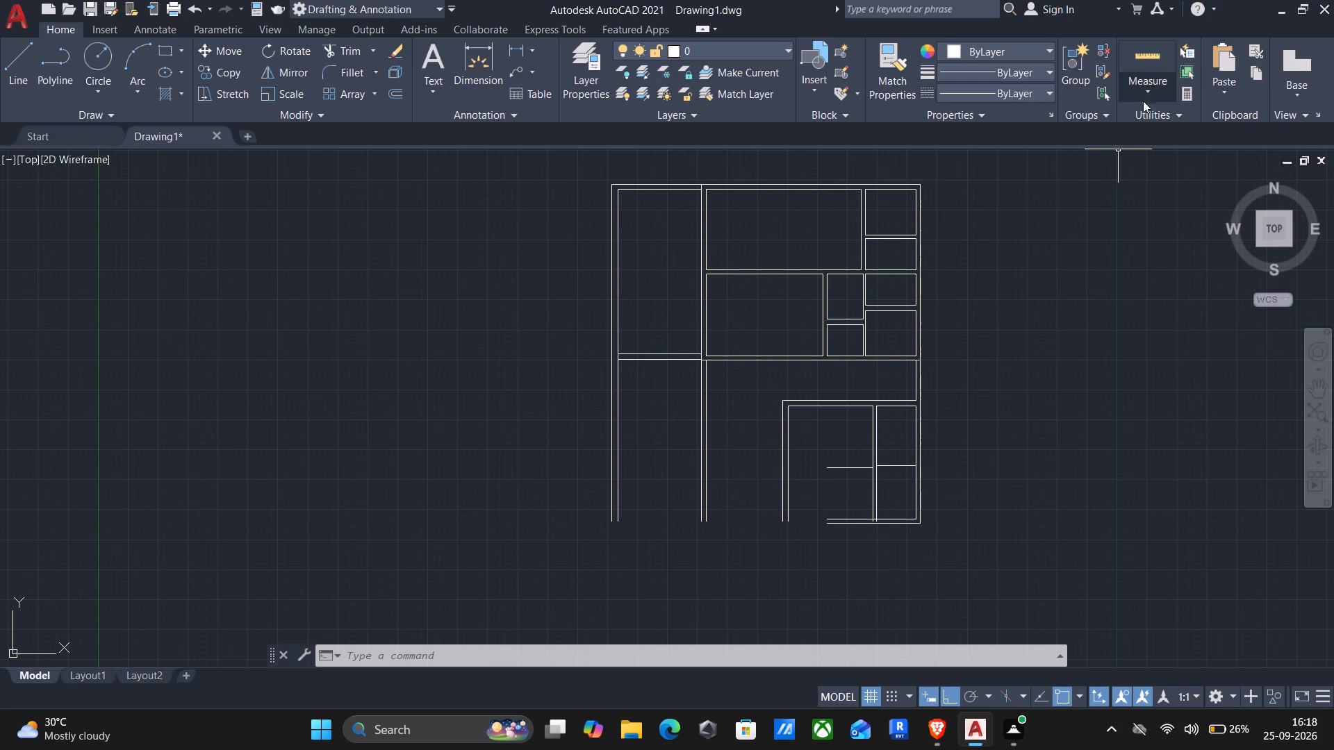
drag(1145, 58, 1144, 52)
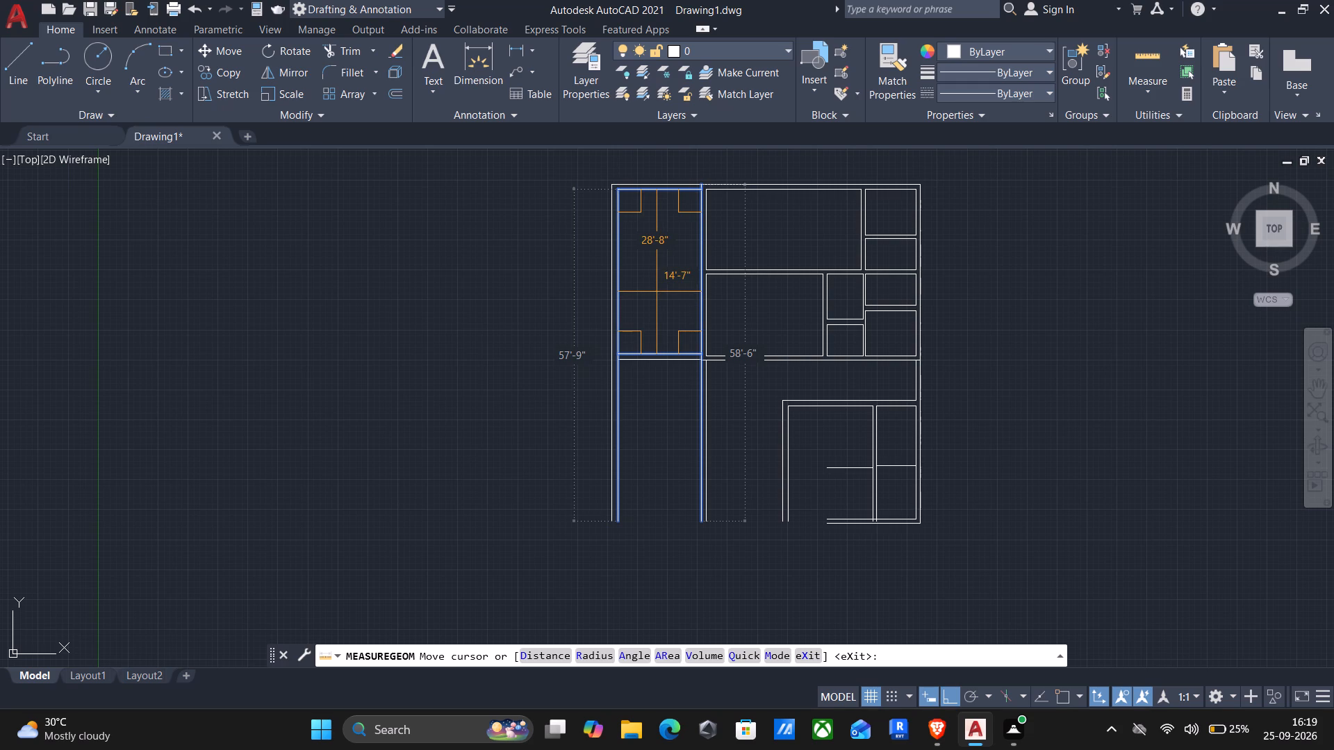
key(Escape)
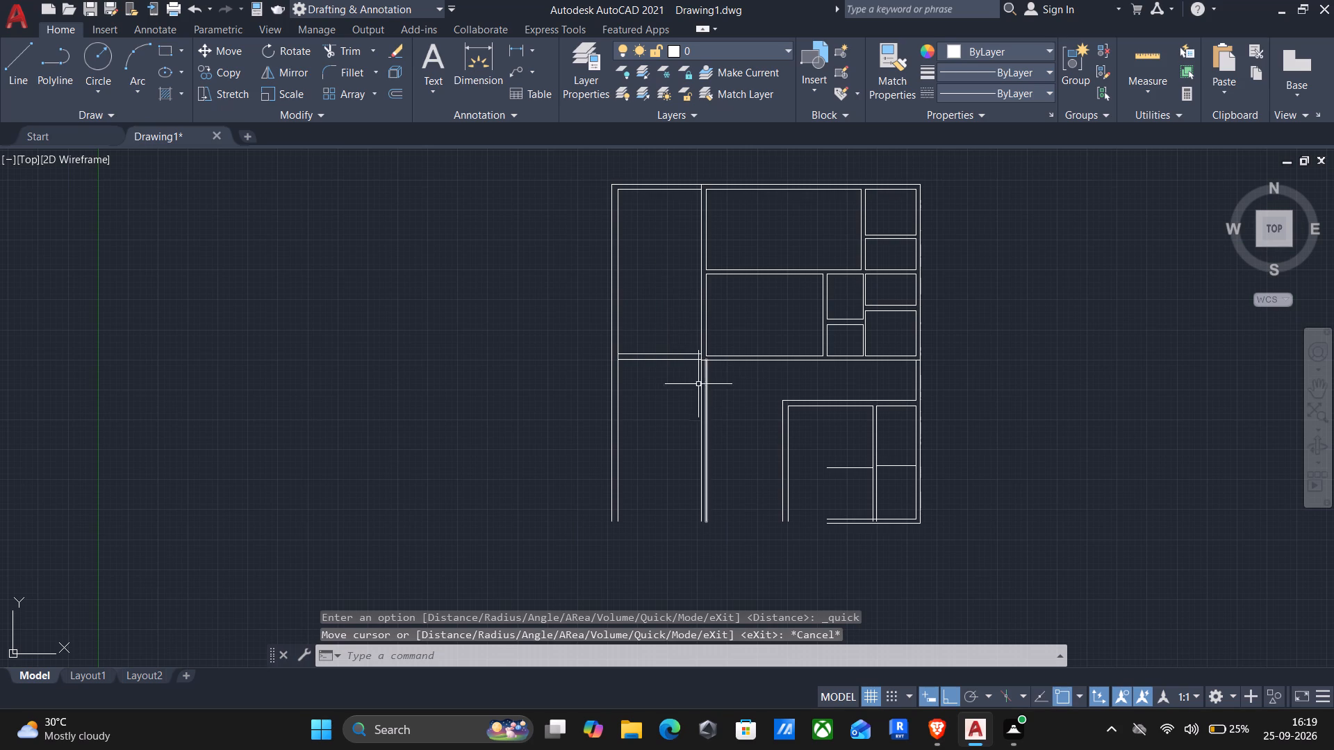
Extend both horizontal wall lines below the upper-left room to the outer line of the plan's left wall.
key(e)
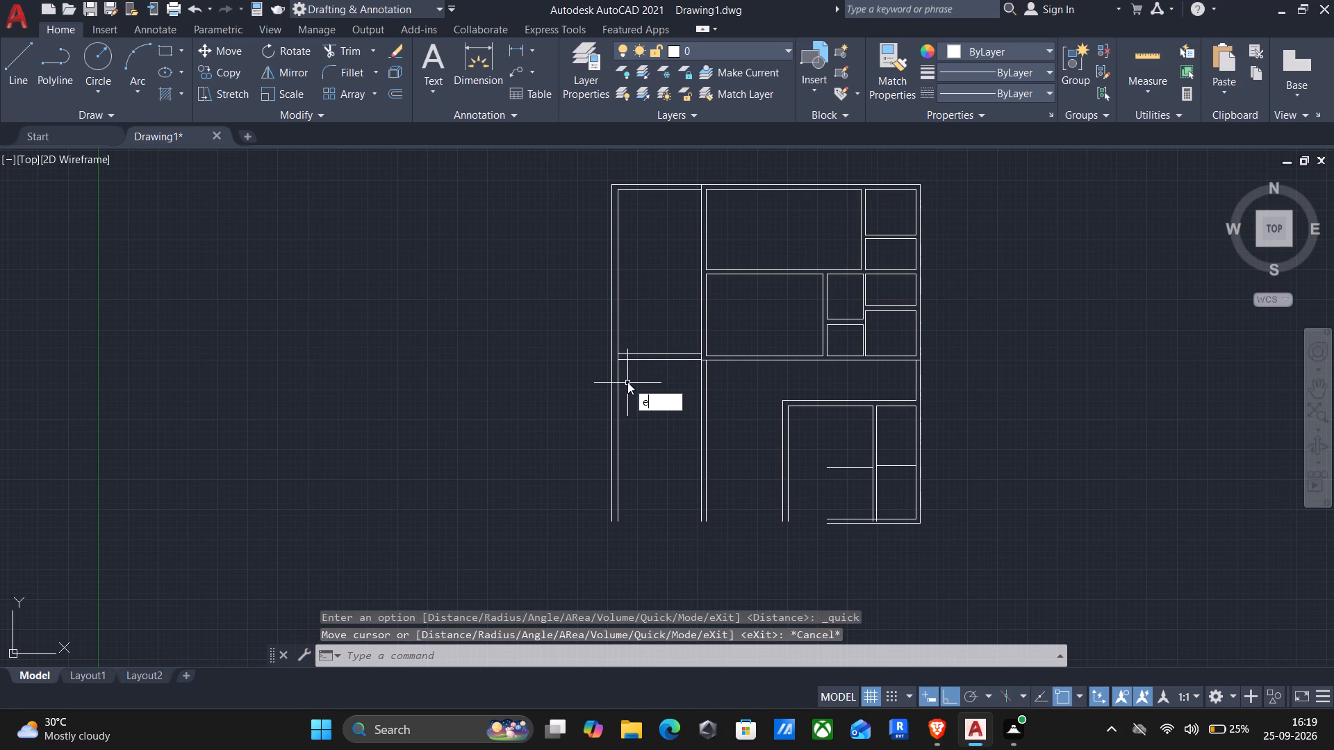
key(x)
key(Return)
drag(629, 379, 632, 339)
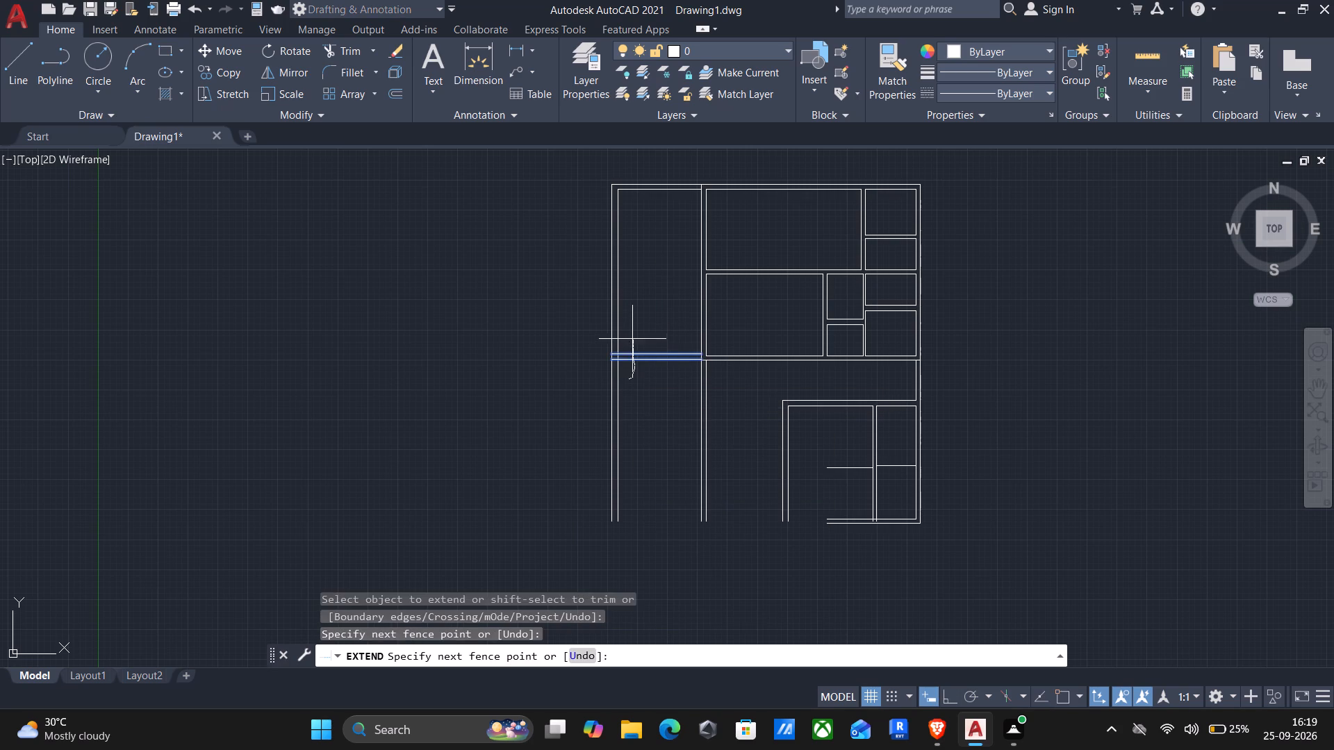
drag(632, 339, 632, 337)
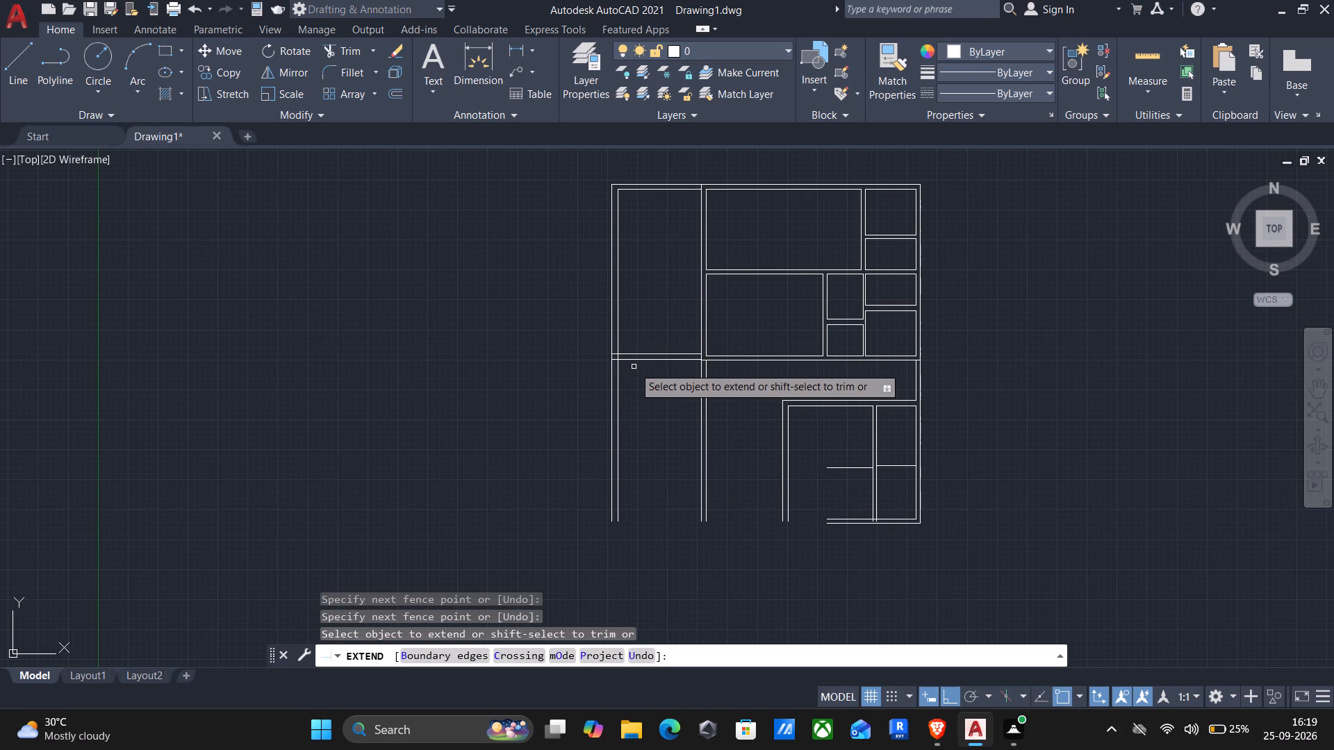
key(Escape)
Delete the outer line of the left wall of the lower-right room block.
middle_drag(686, 355, 691, 376)
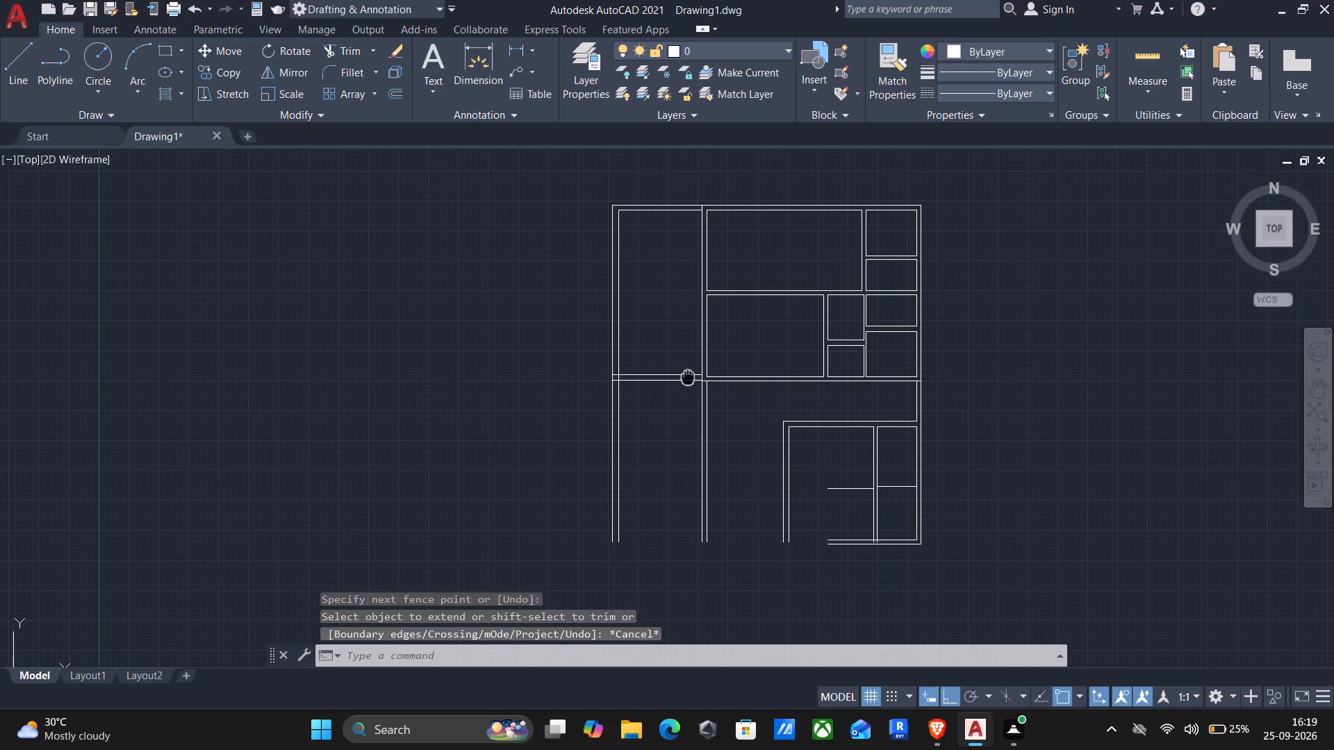
middle_drag(691, 376, 695, 340)
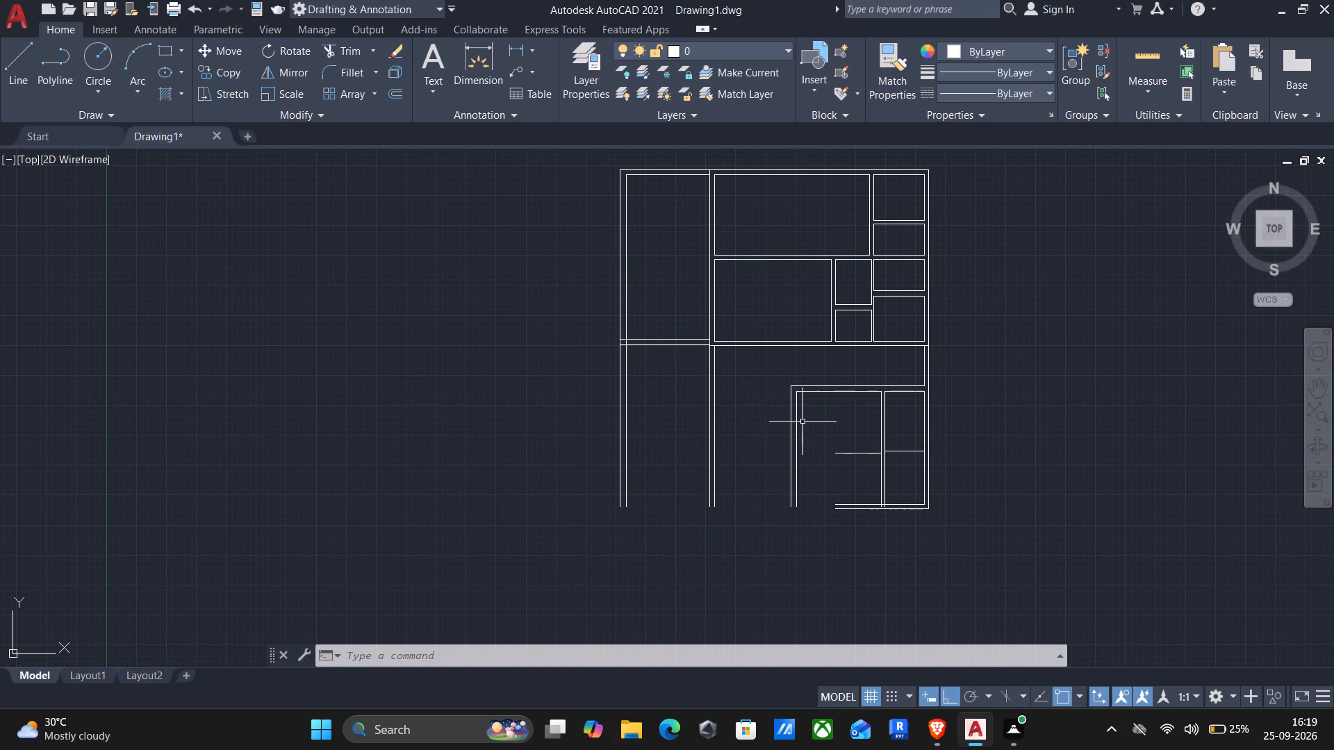
click(786, 411)
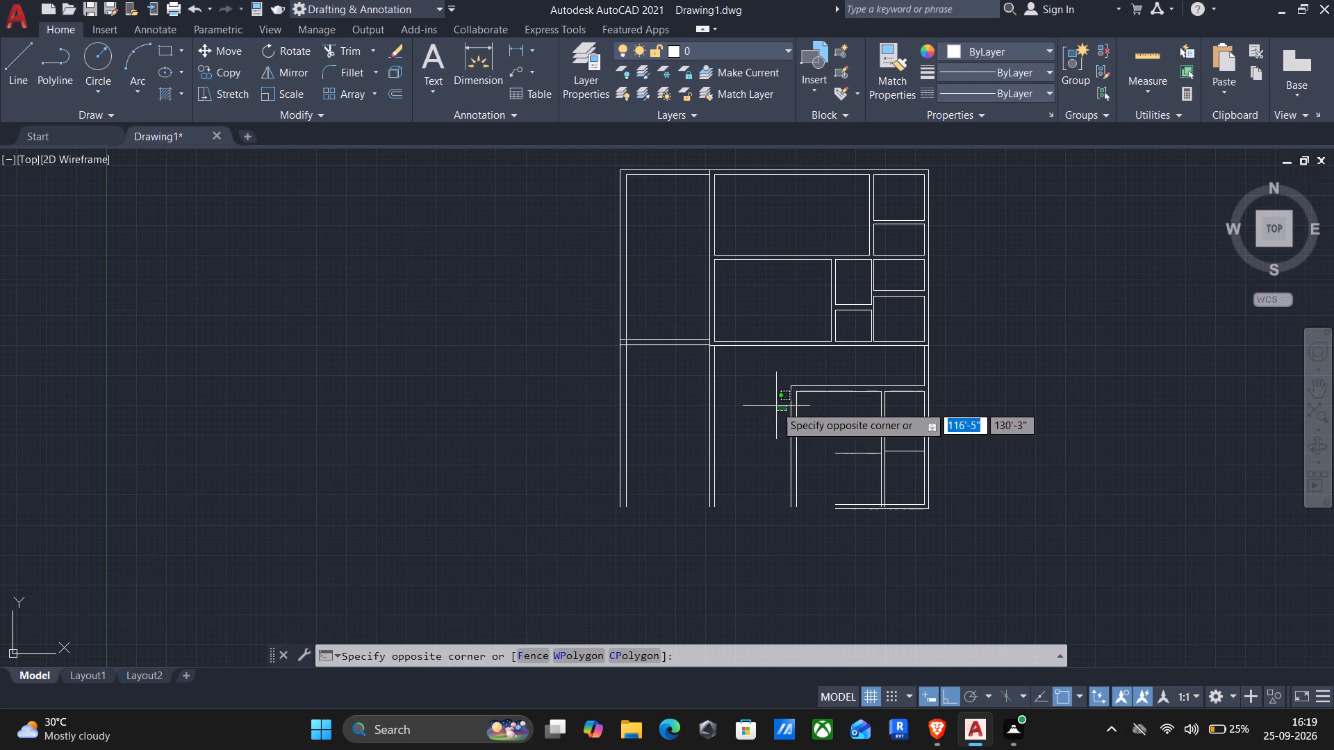
click(772, 406)
scroll(791, 405, up, 2)
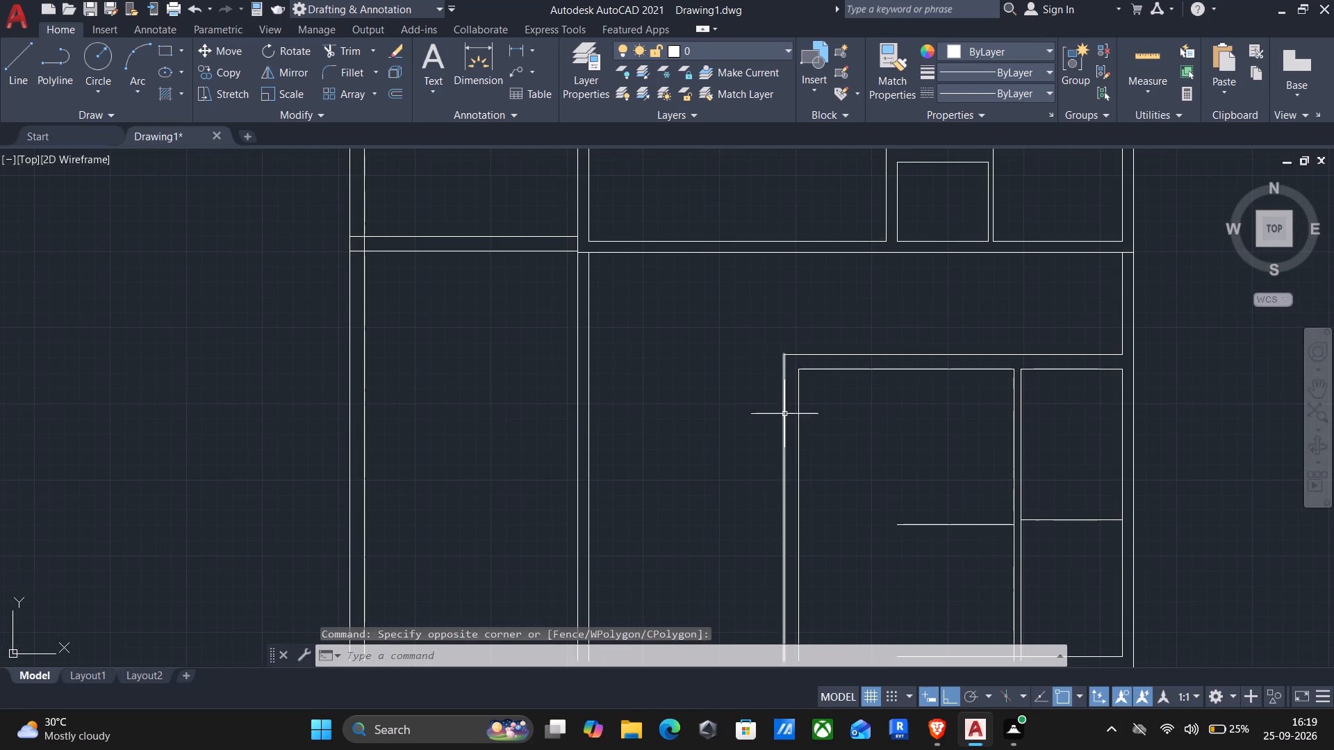
click(784, 415)
key(Delete)
Offset the inner line of the lower-right block's left wall outward by 9".
key(o)
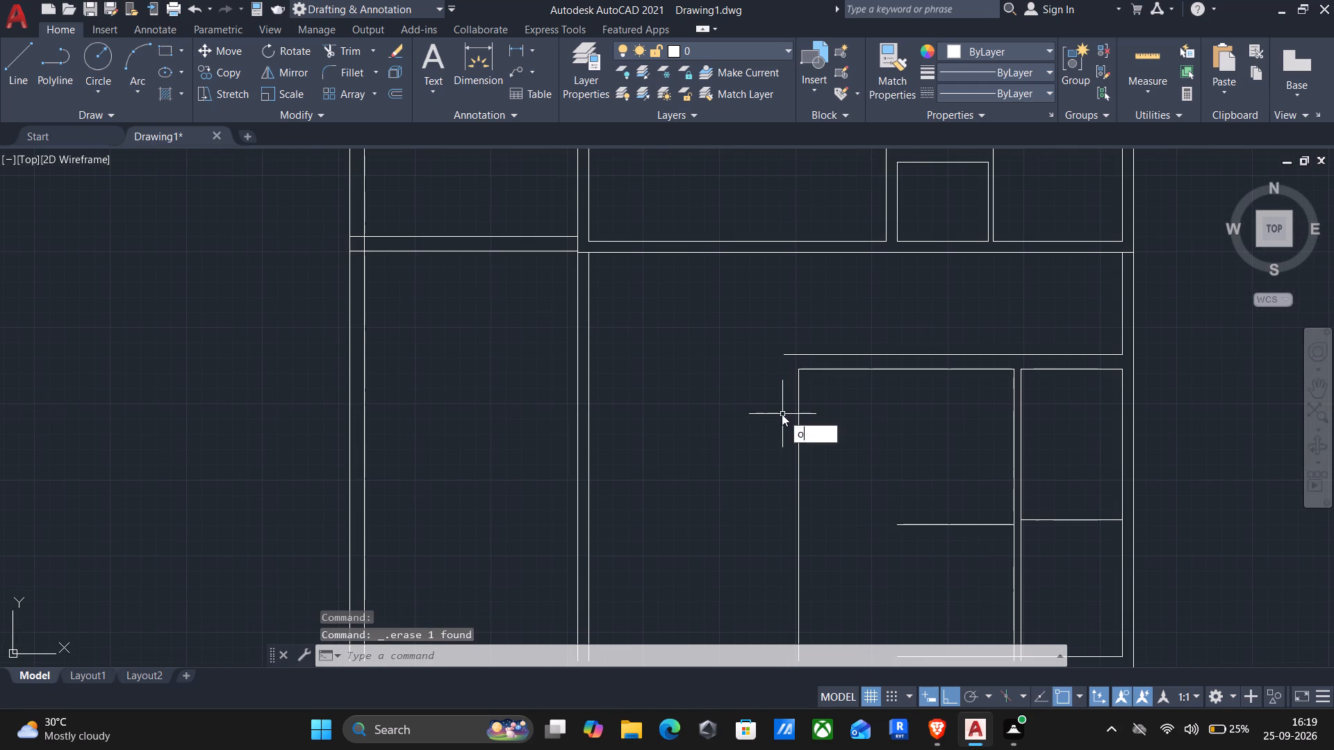
key(Return)
click(802, 430)
click(771, 457)
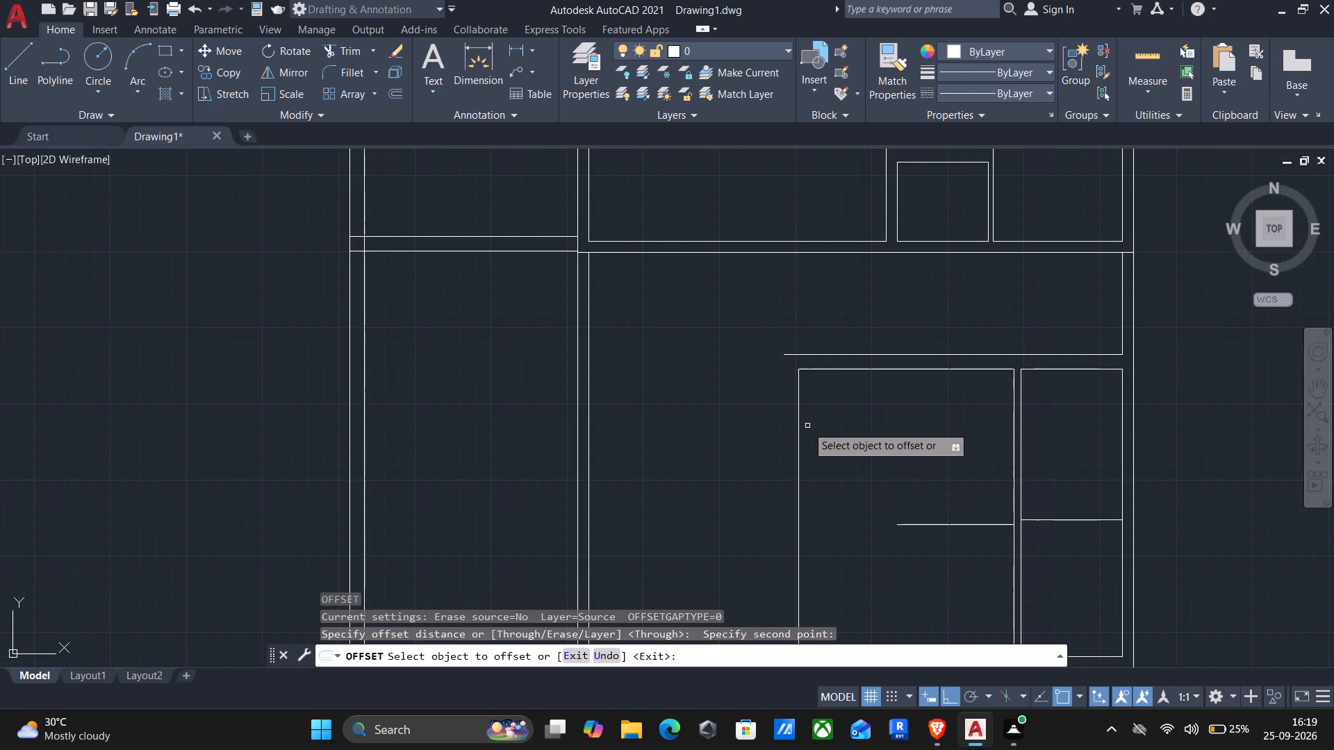
click(800, 430)
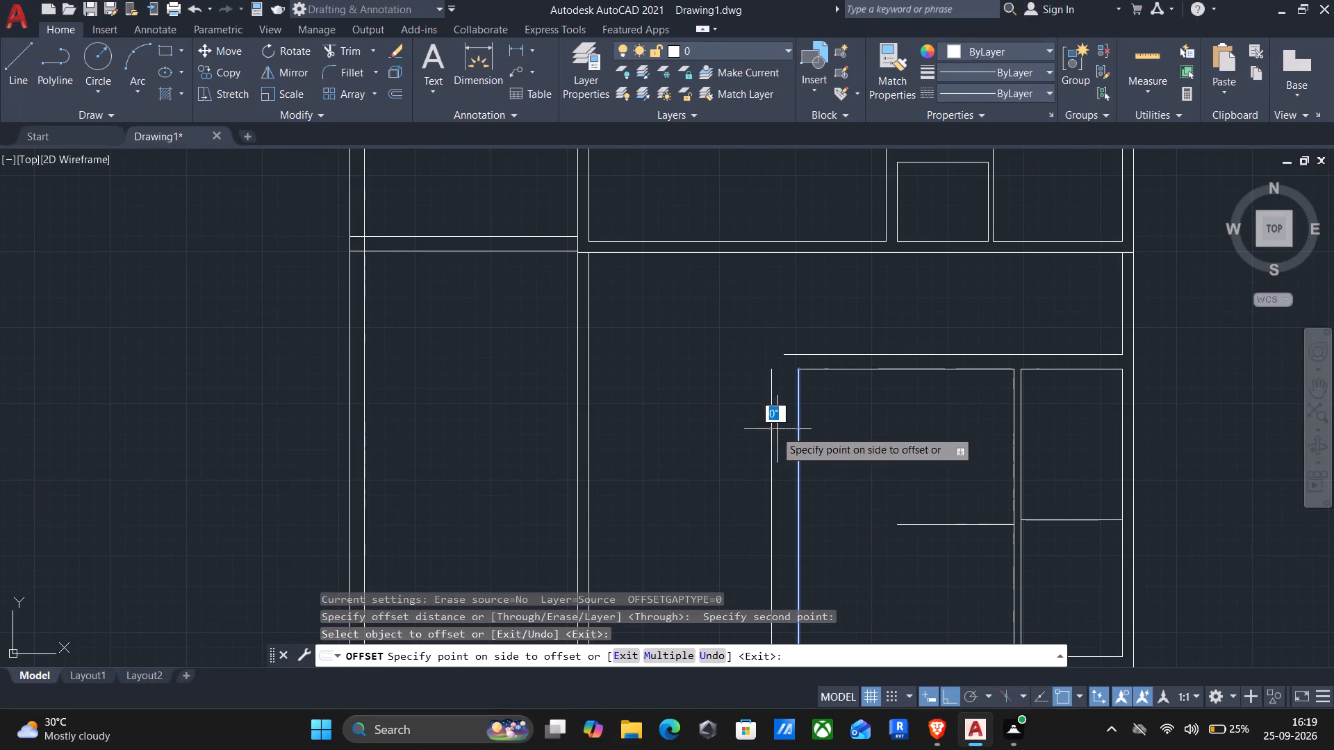
key(9)
key(shift+quotedbl)
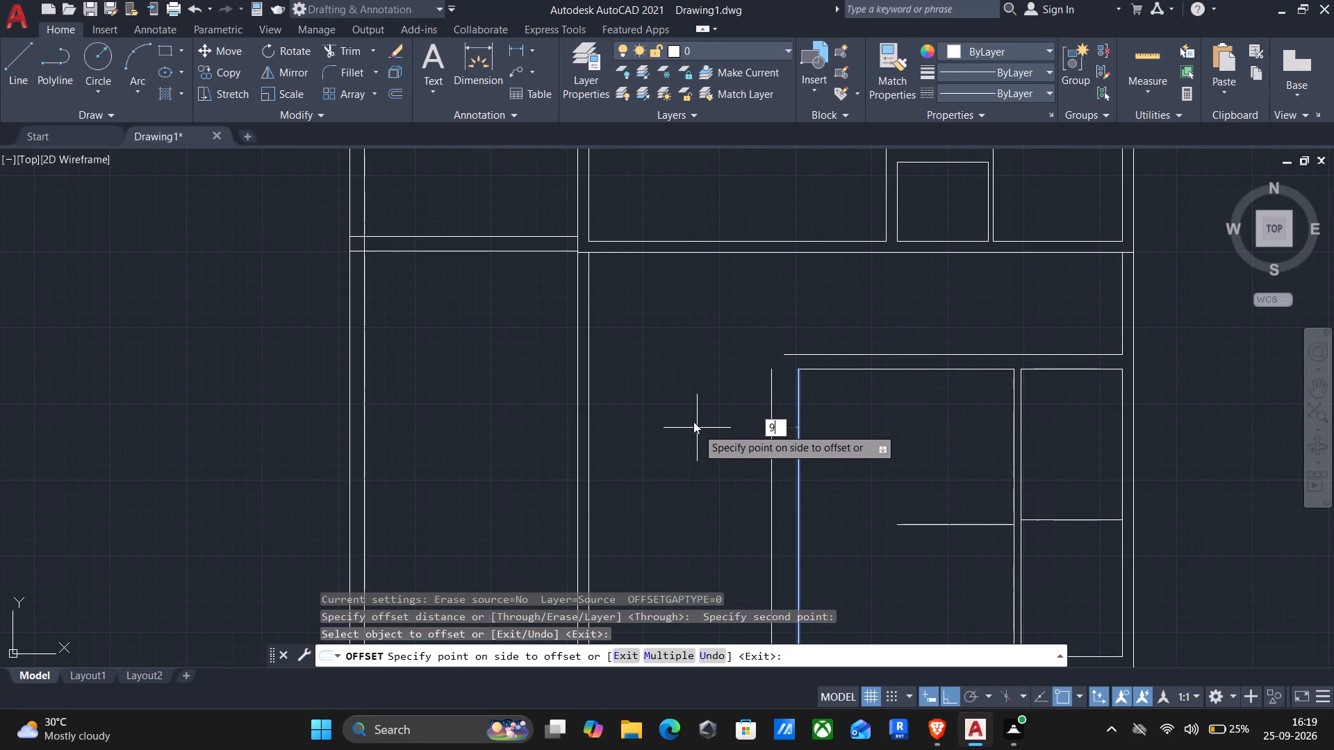
key(Return)
key(Return)
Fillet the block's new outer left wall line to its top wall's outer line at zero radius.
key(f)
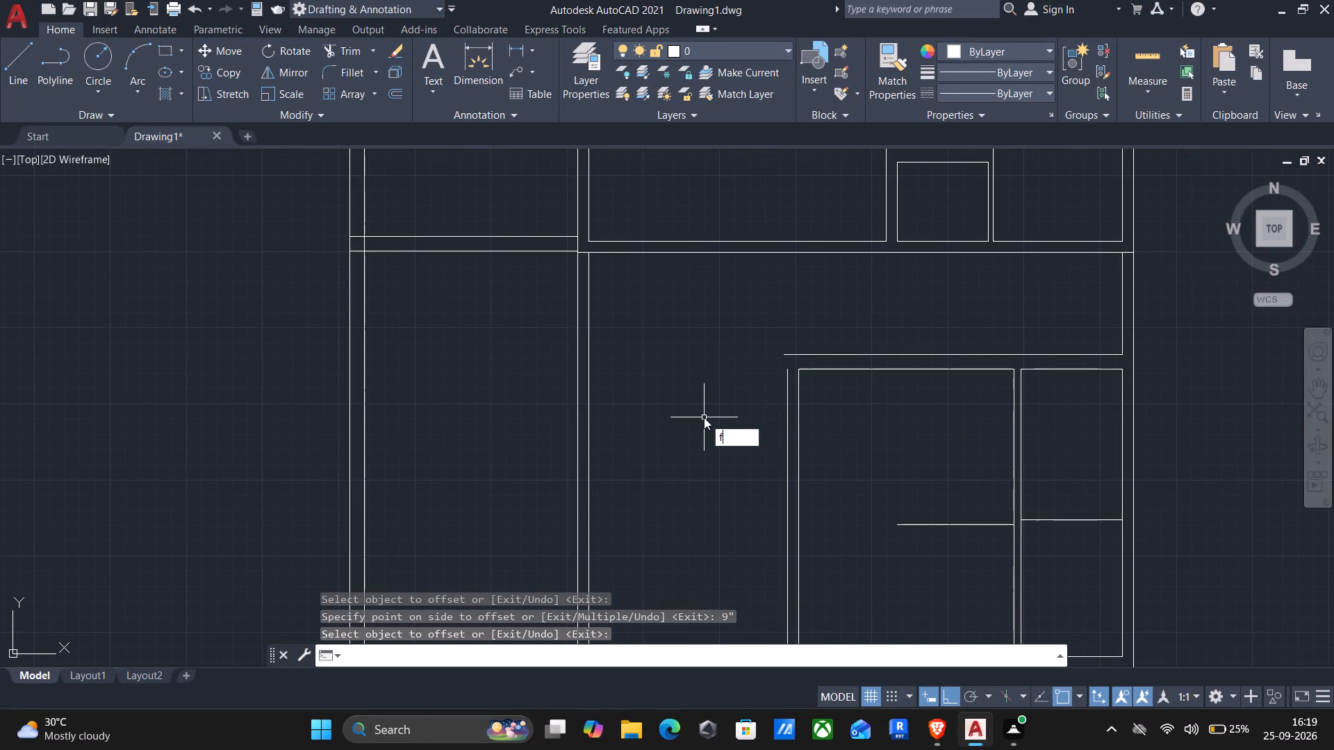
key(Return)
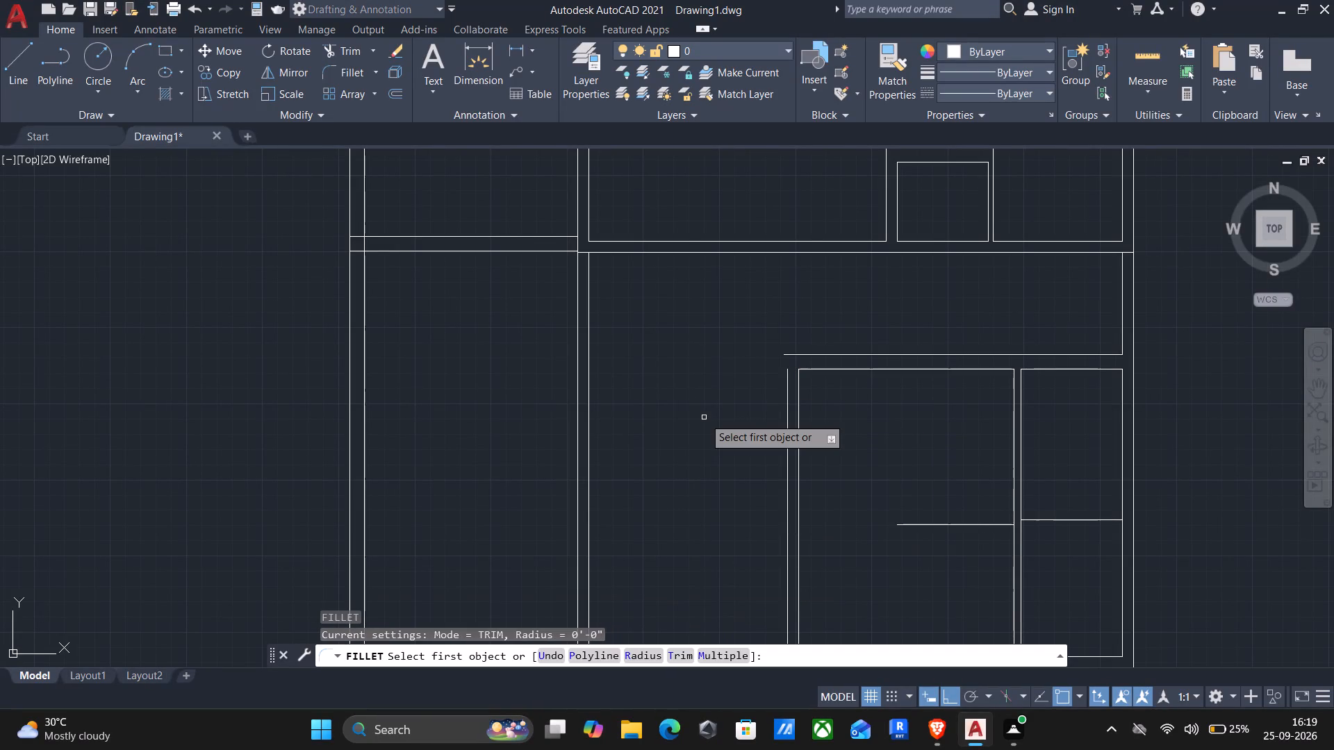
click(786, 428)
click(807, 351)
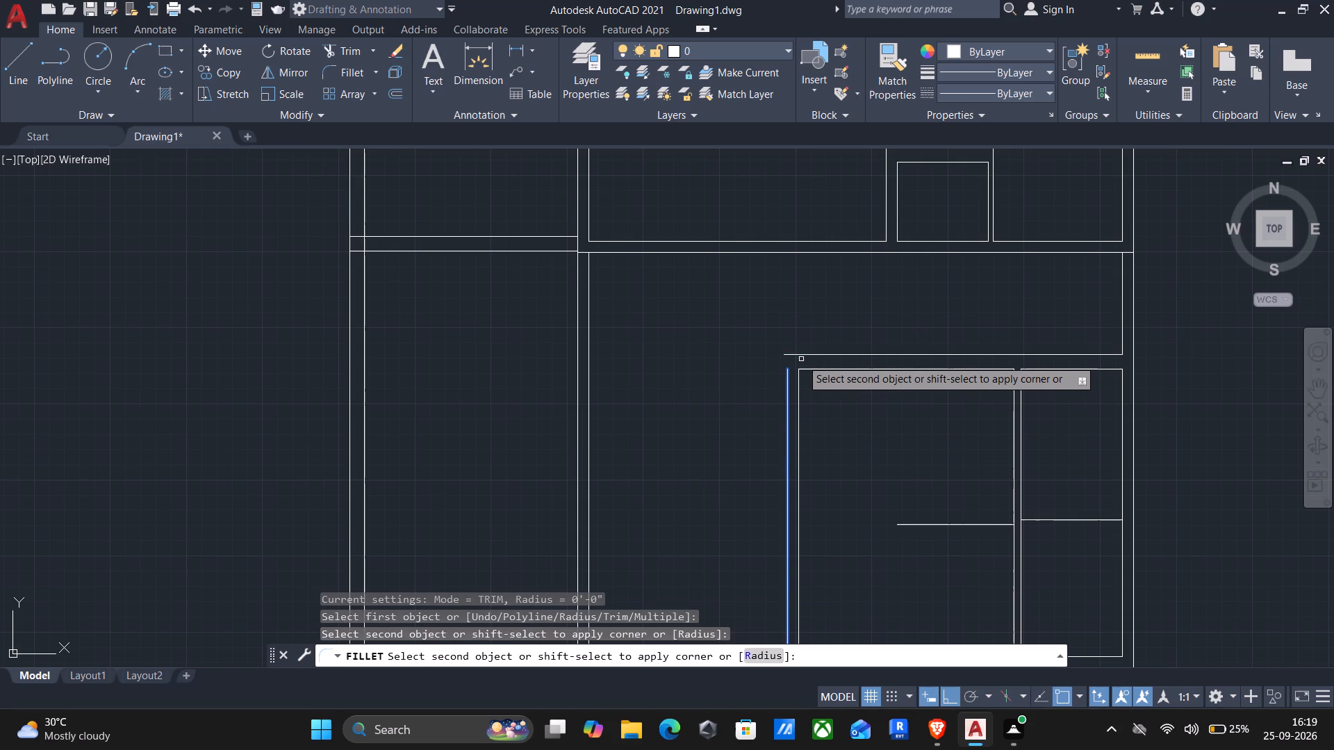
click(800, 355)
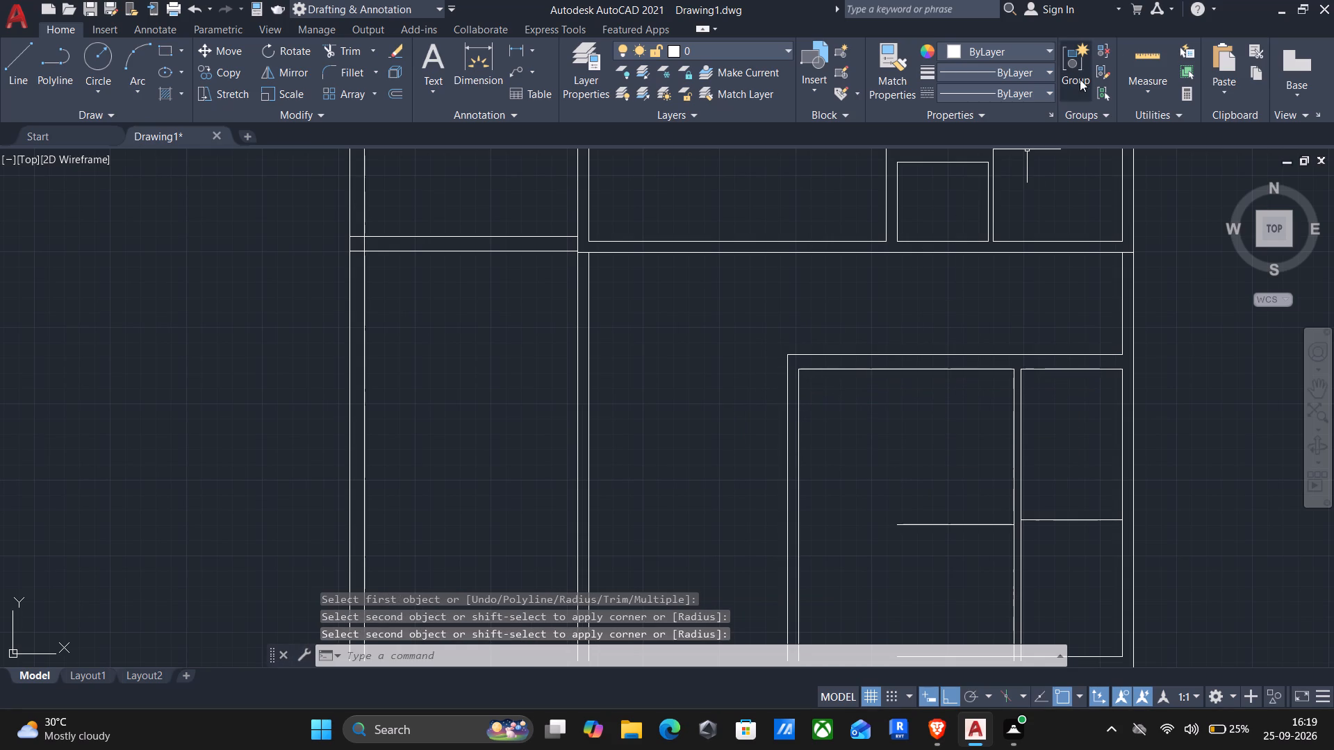
Measure the thickness of the lower-right block's top wall and delete that wall's outer line.
click(1155, 54)
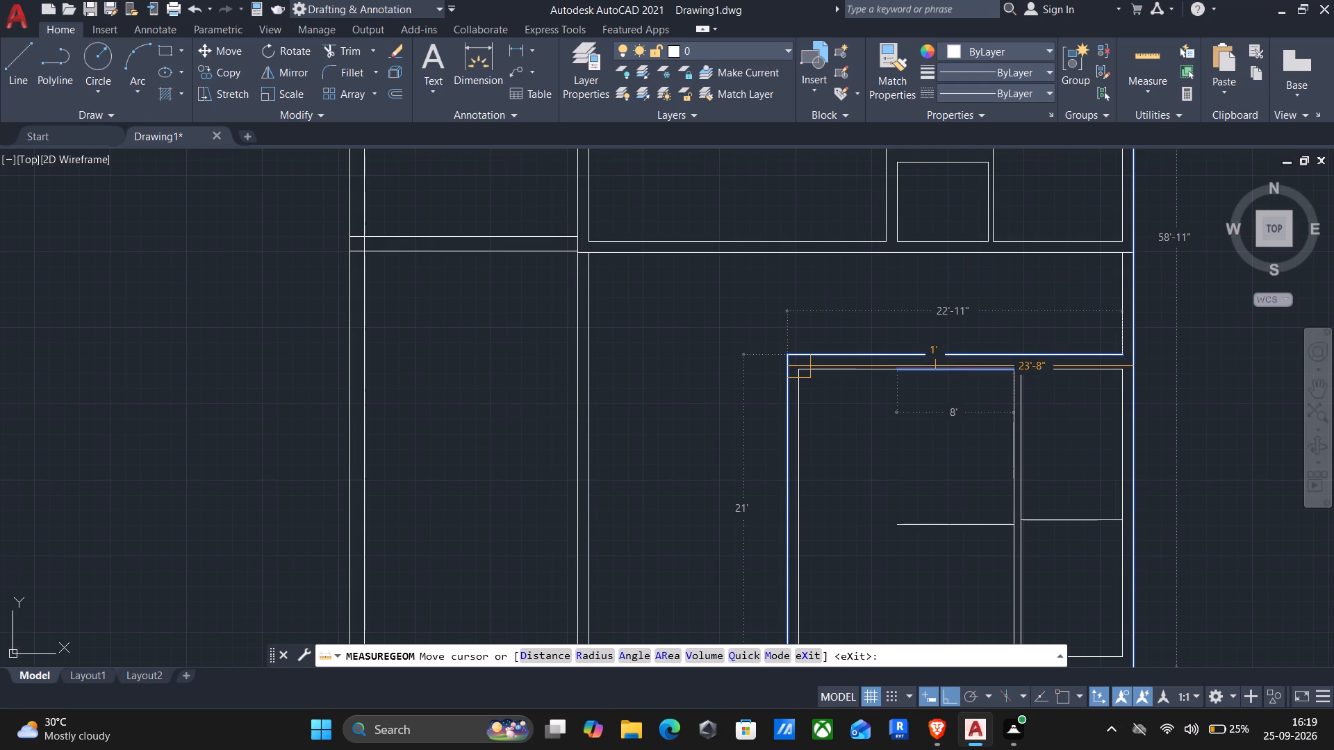
middle_drag(938, 360, 932, 317)
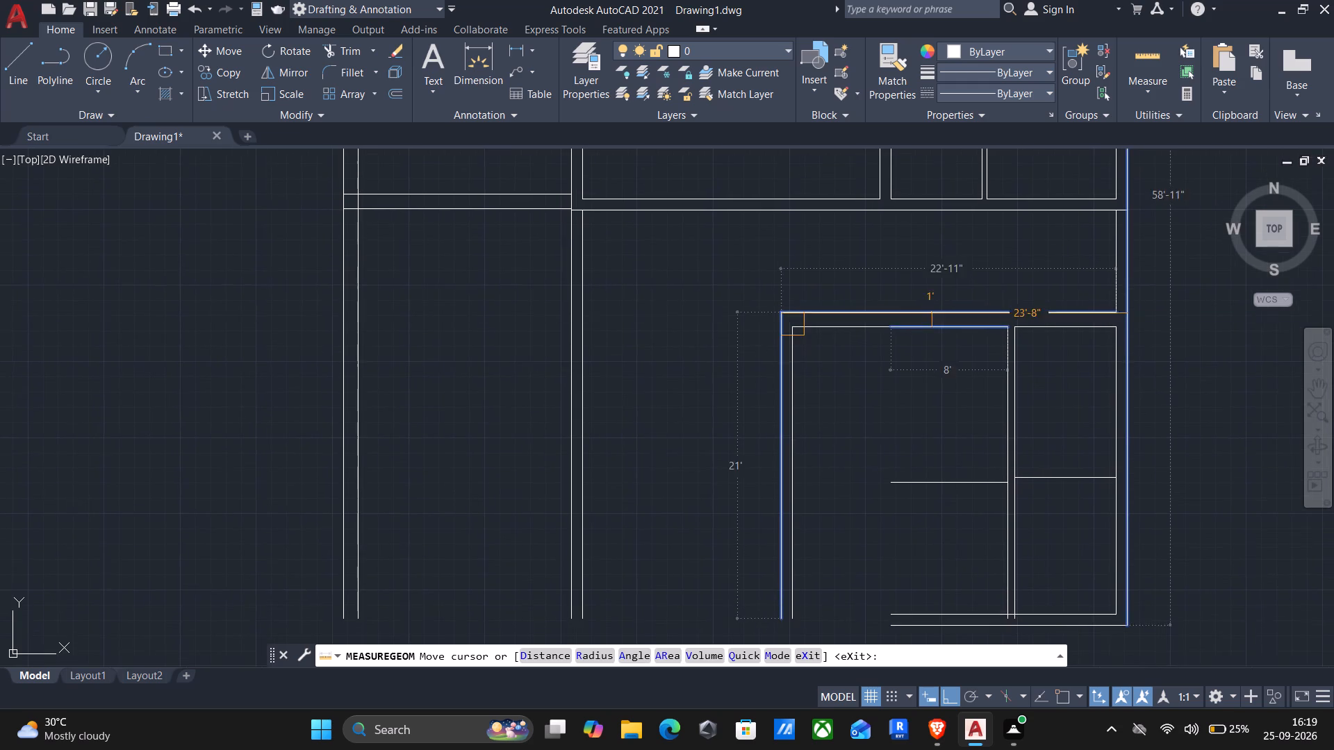
middle_drag(921, 356, 914, 331)
key(Escape)
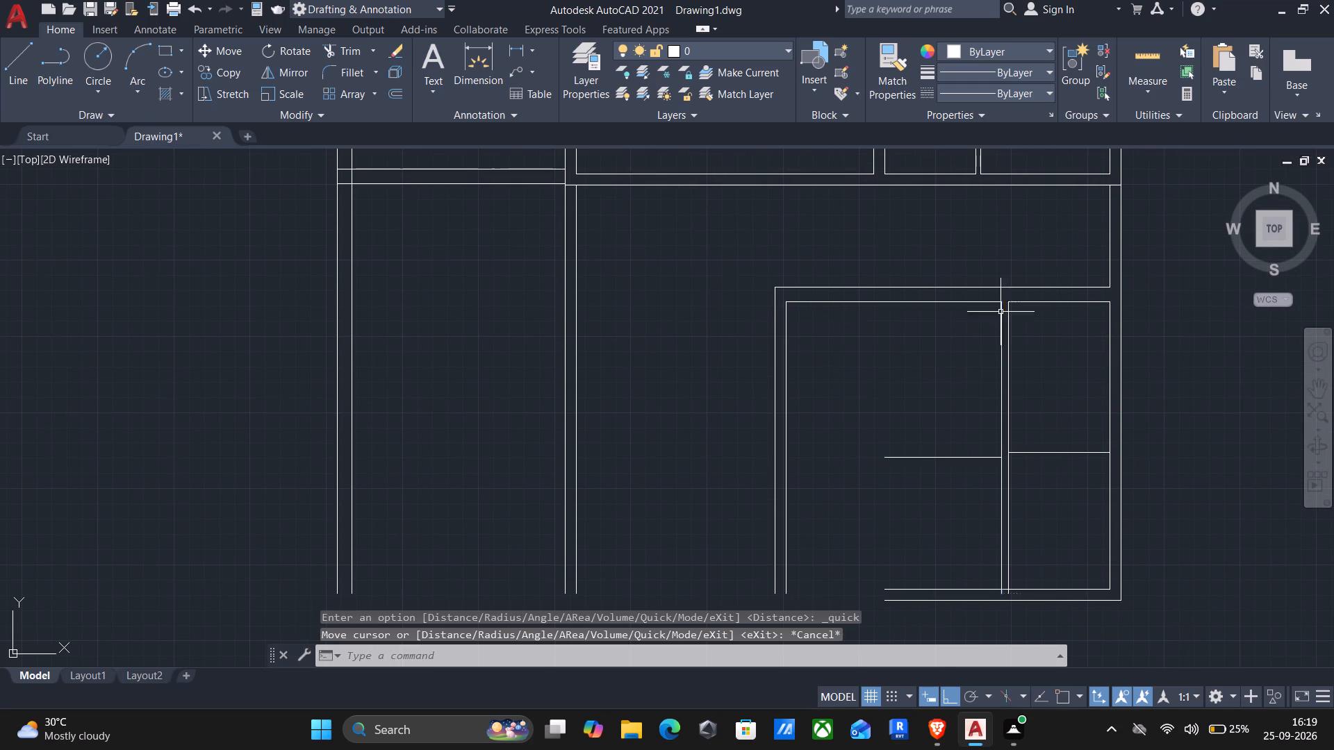
click(971, 287)
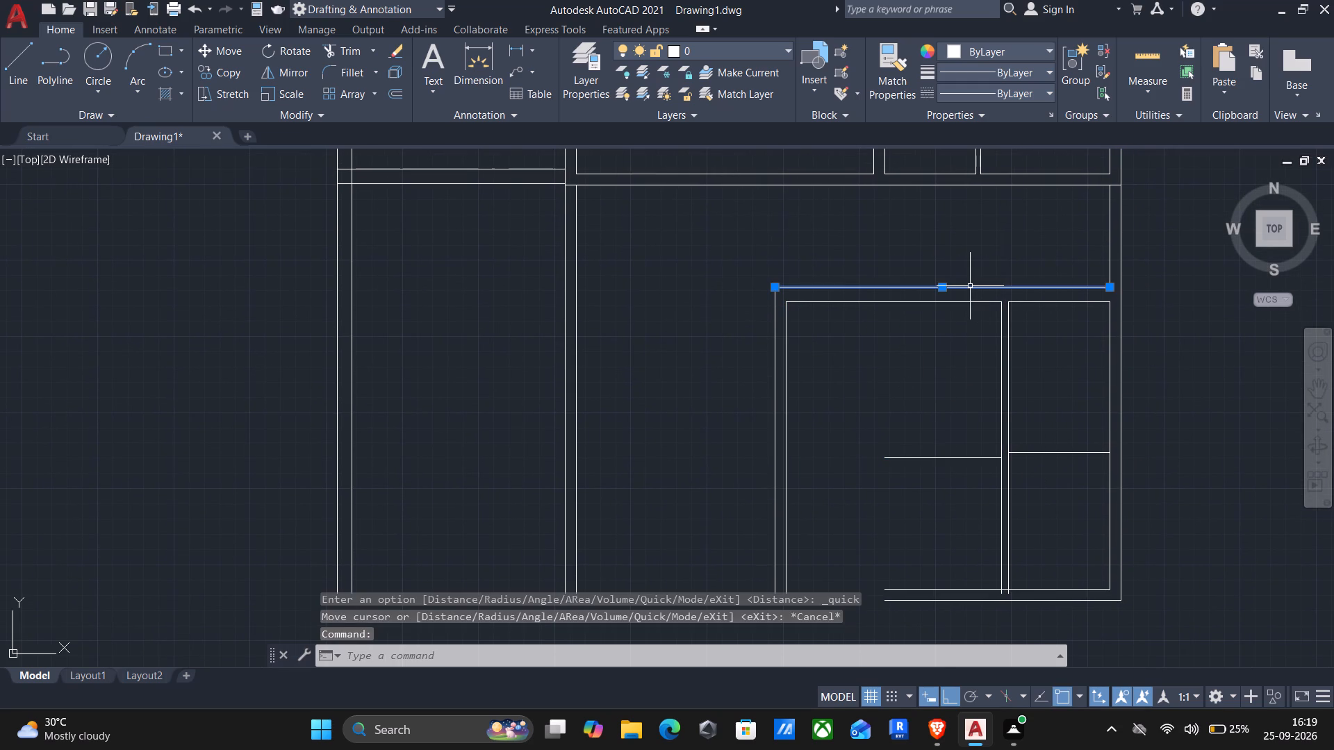
key(Delete)
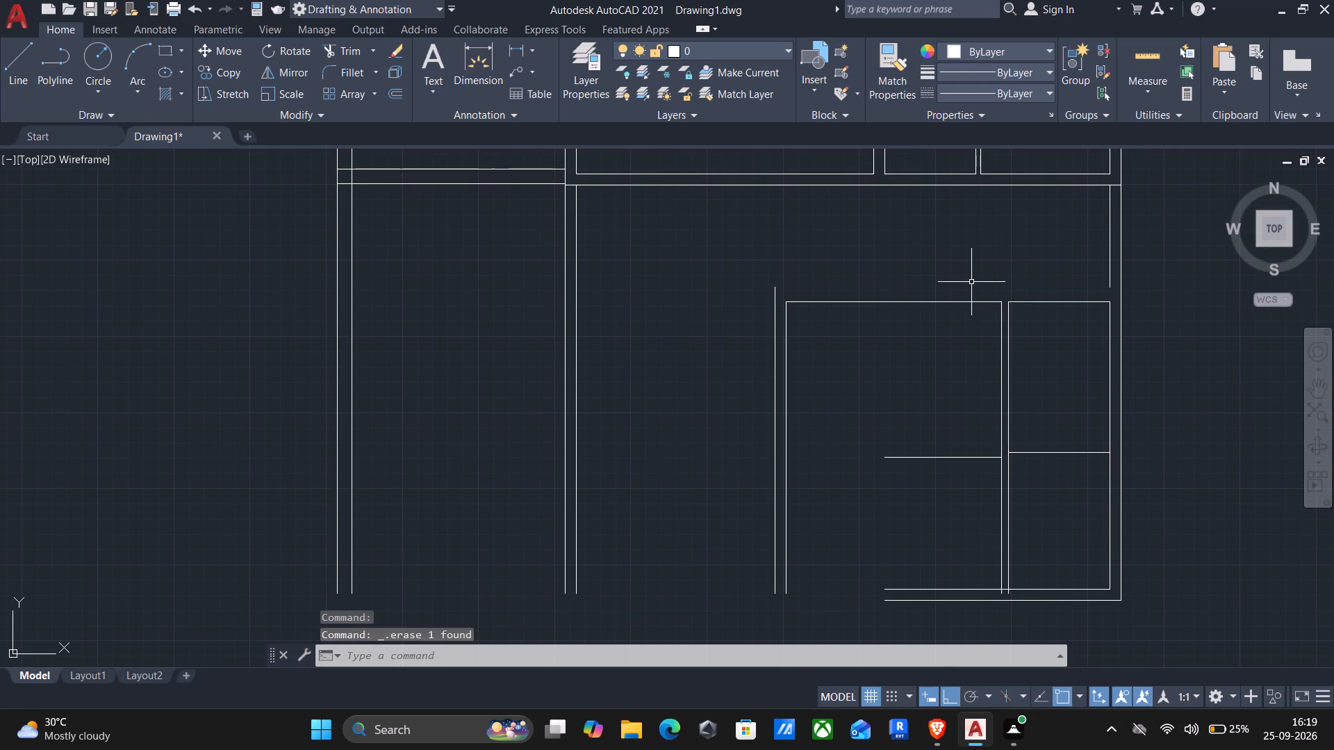
key(p)
click(974, 281)
key(Escape)
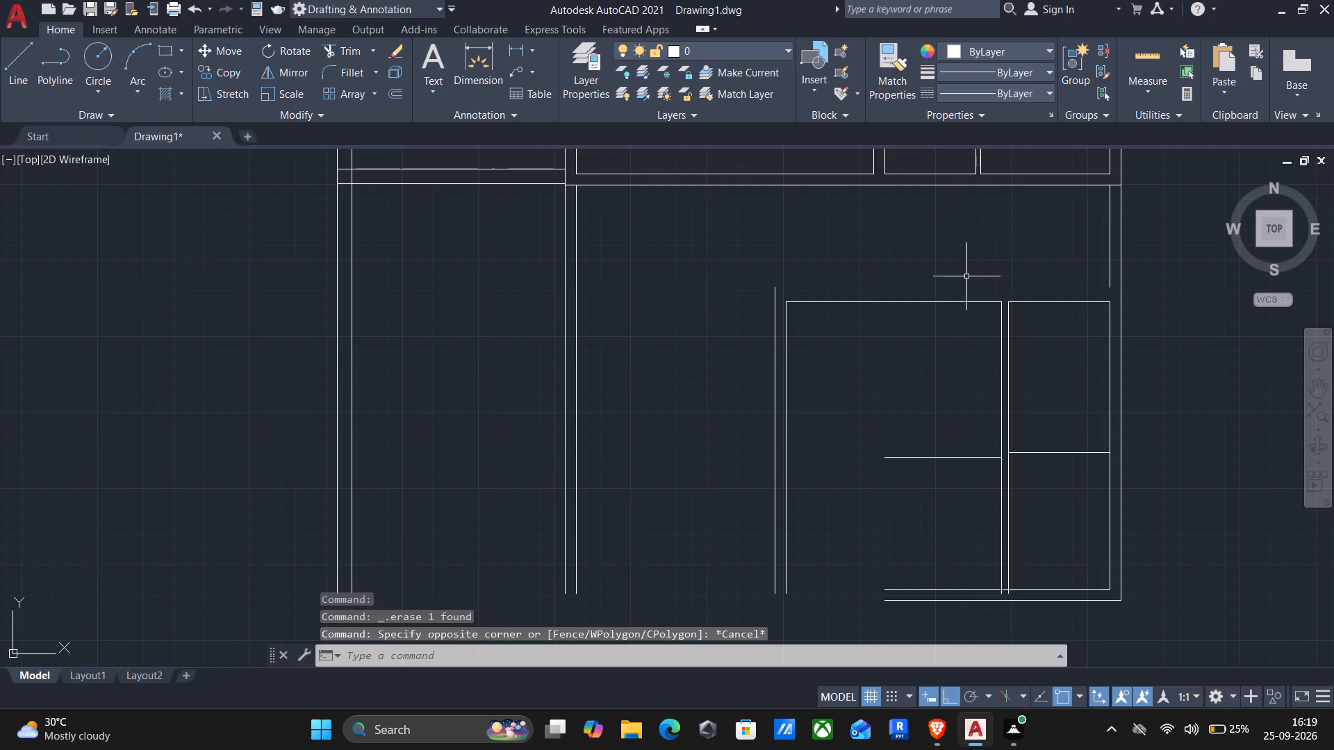
Offset the short inner top line of the lower-right block upward by 9" for the top wall.
key(o)
key(Return)
drag(939, 298, 940, 275)
click(939, 260)
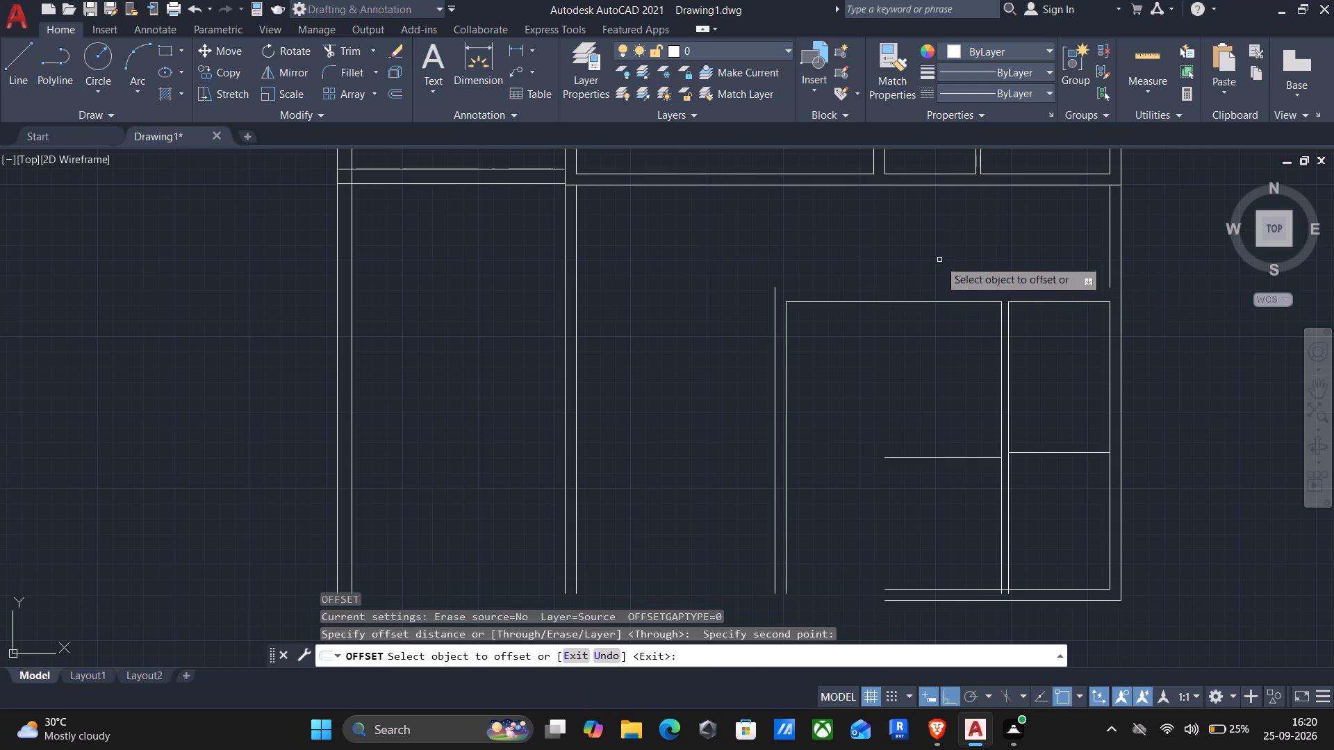
click(929, 303)
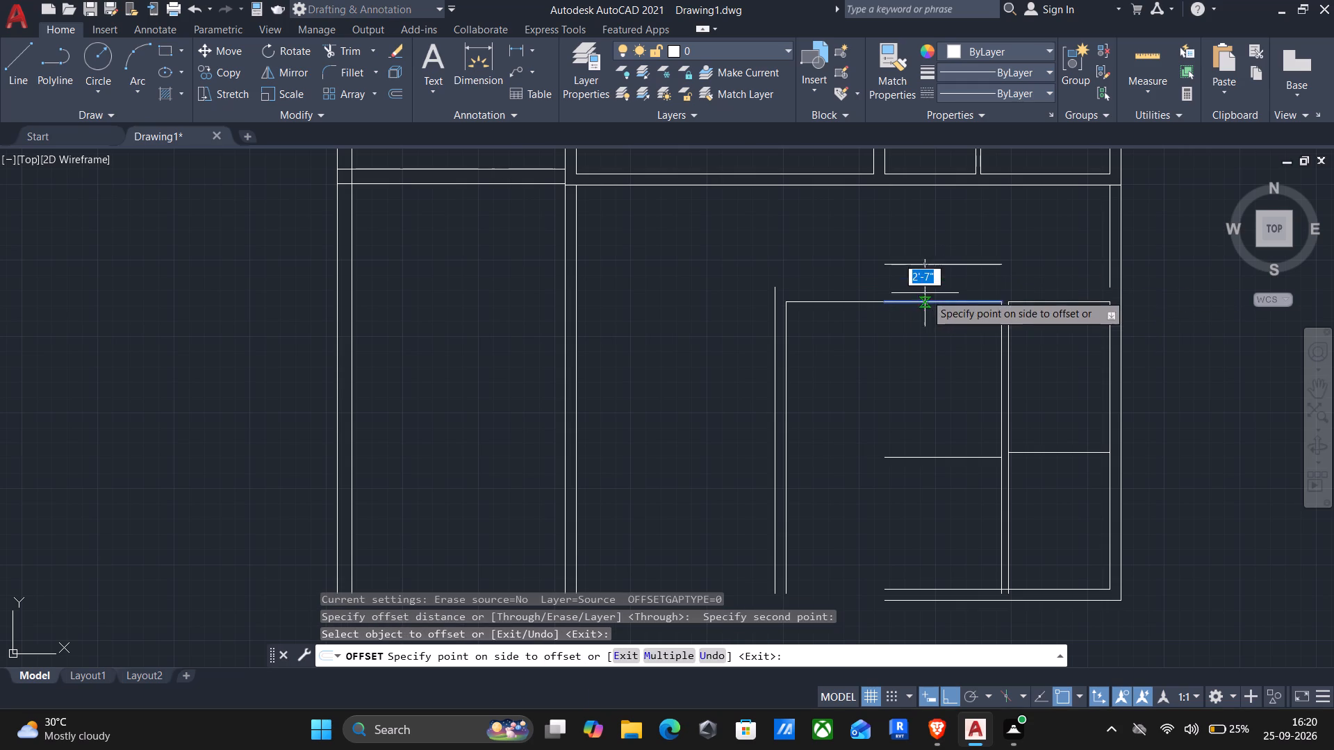
key(9)
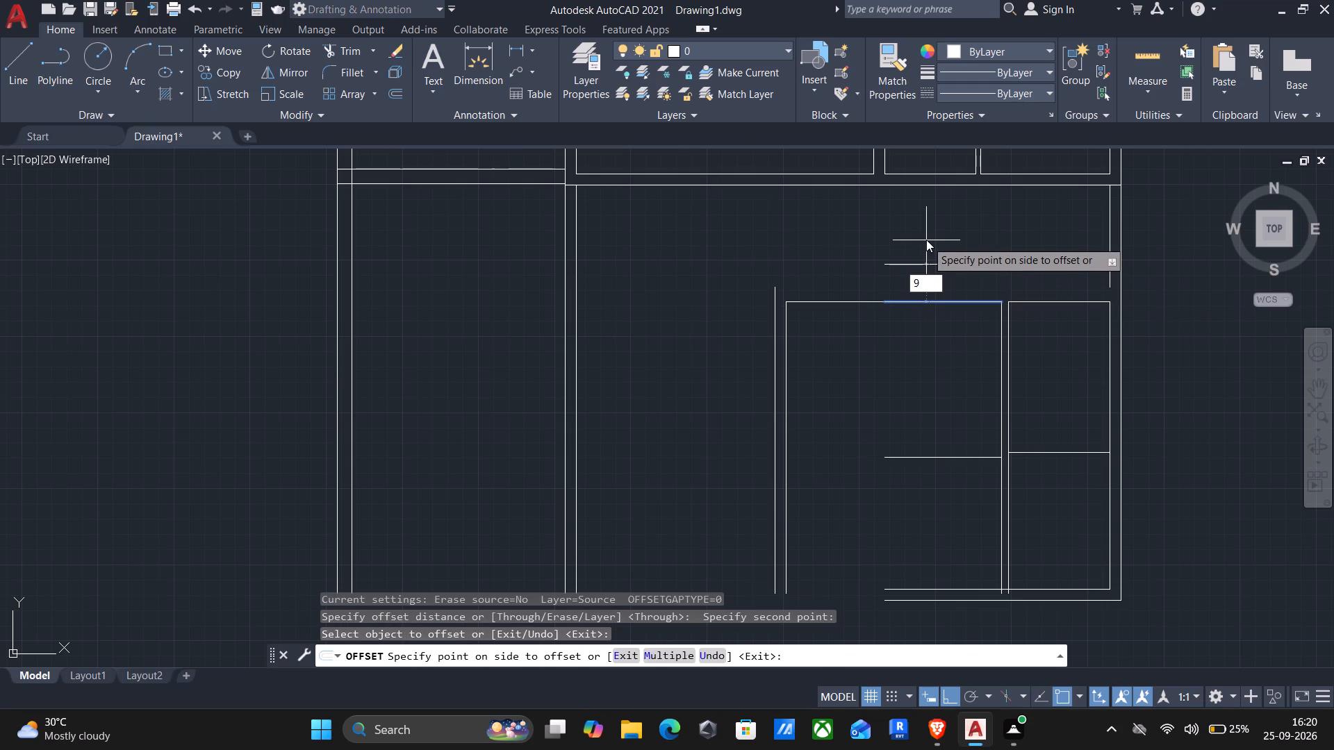
key(shift+quotedbl)
key(Return)
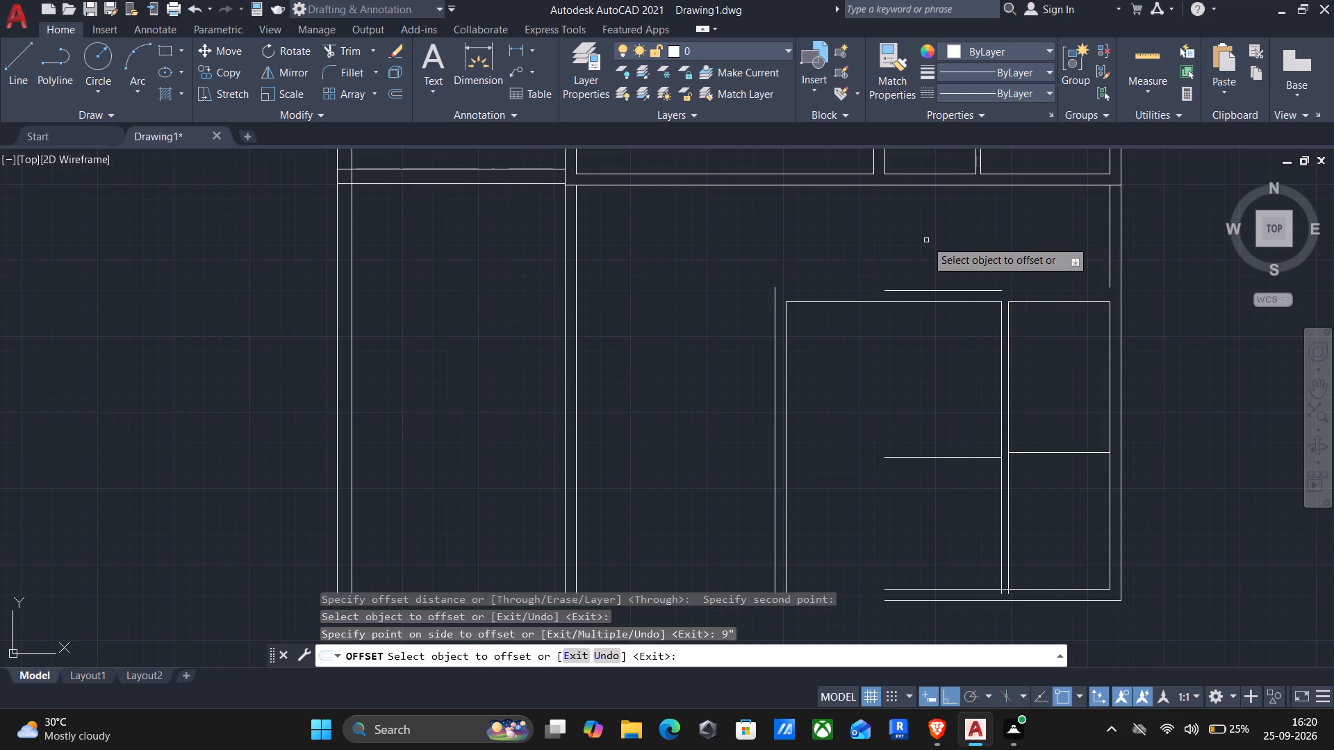
key(Escape)
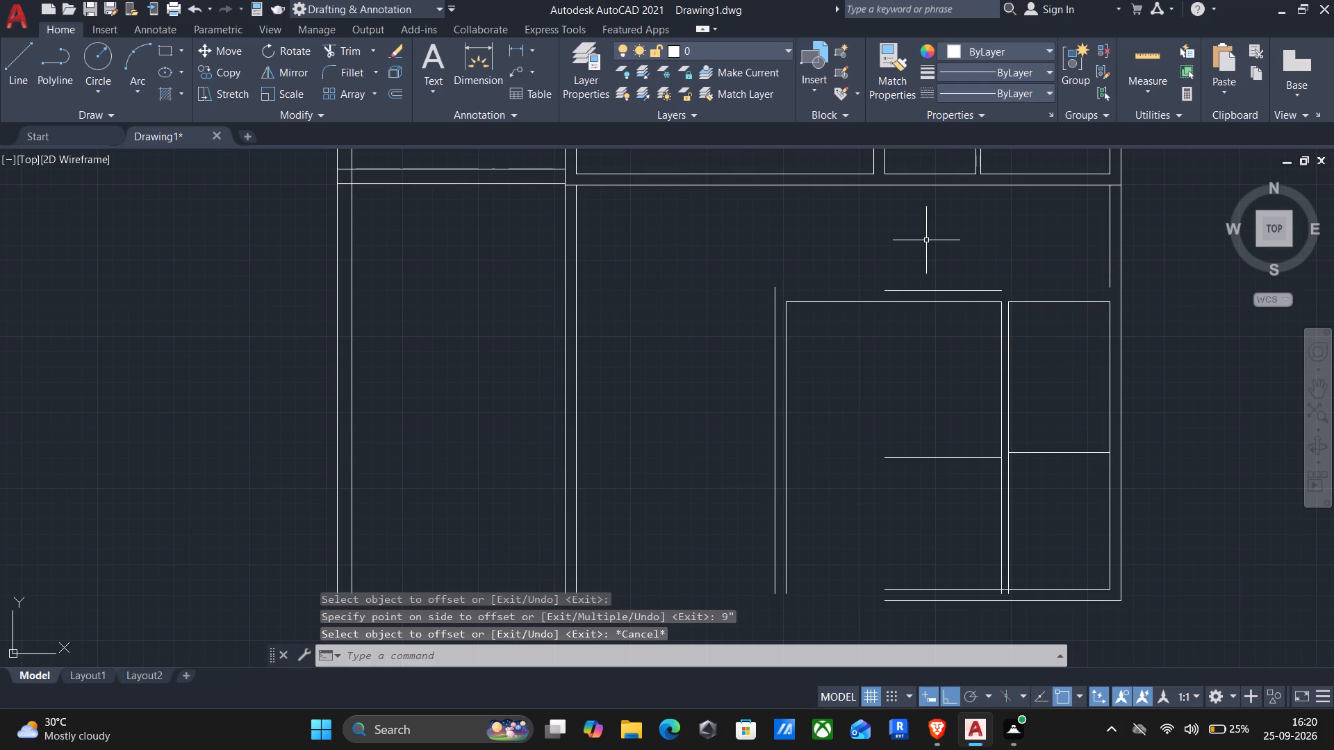
Fillet the new top wall line to the block's outer left wall line and the plan's inner right wall line at zero radius.
key(f)
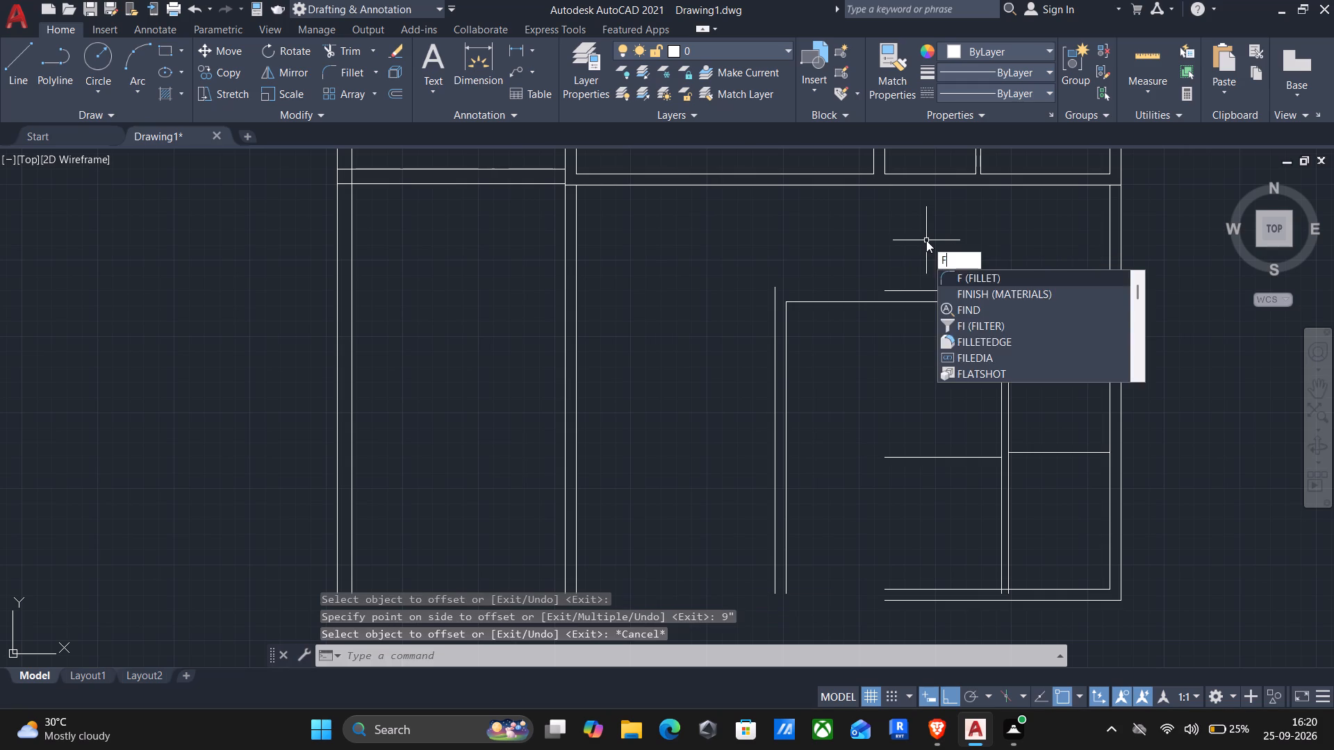
key(Return)
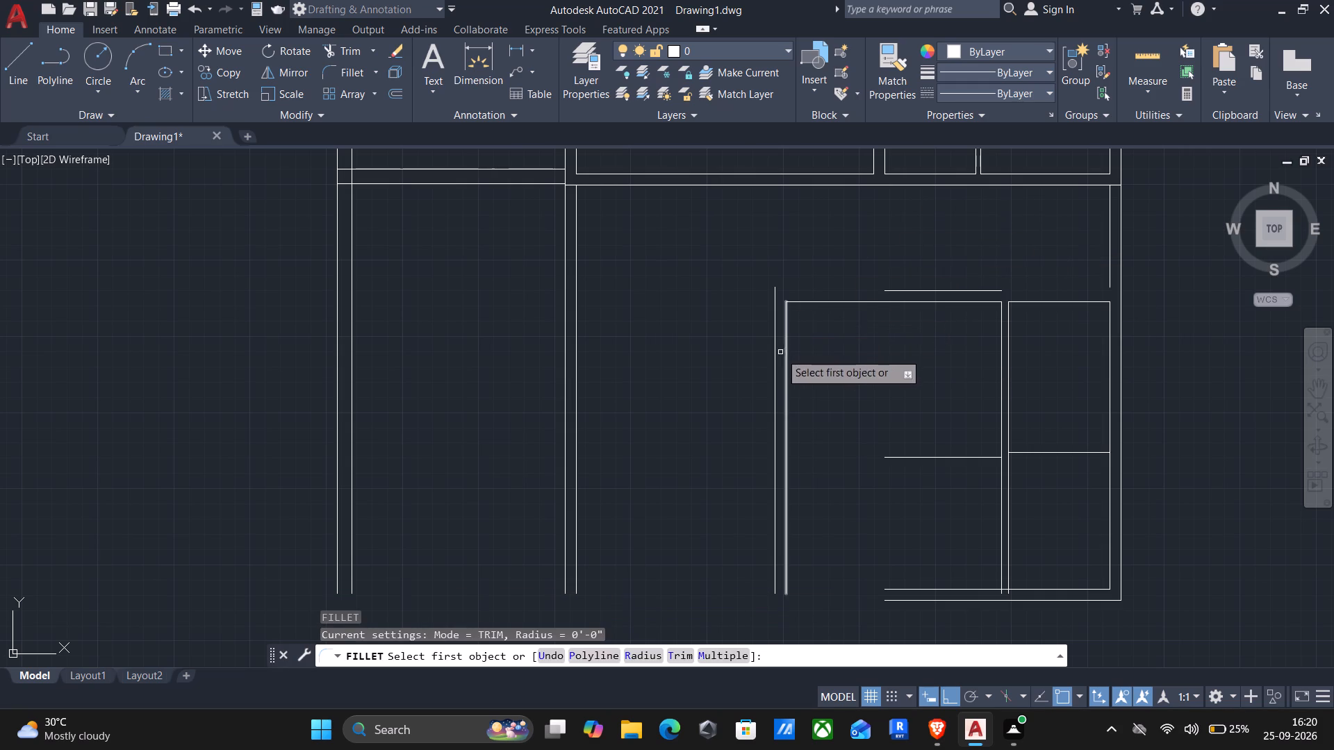
click(932, 288)
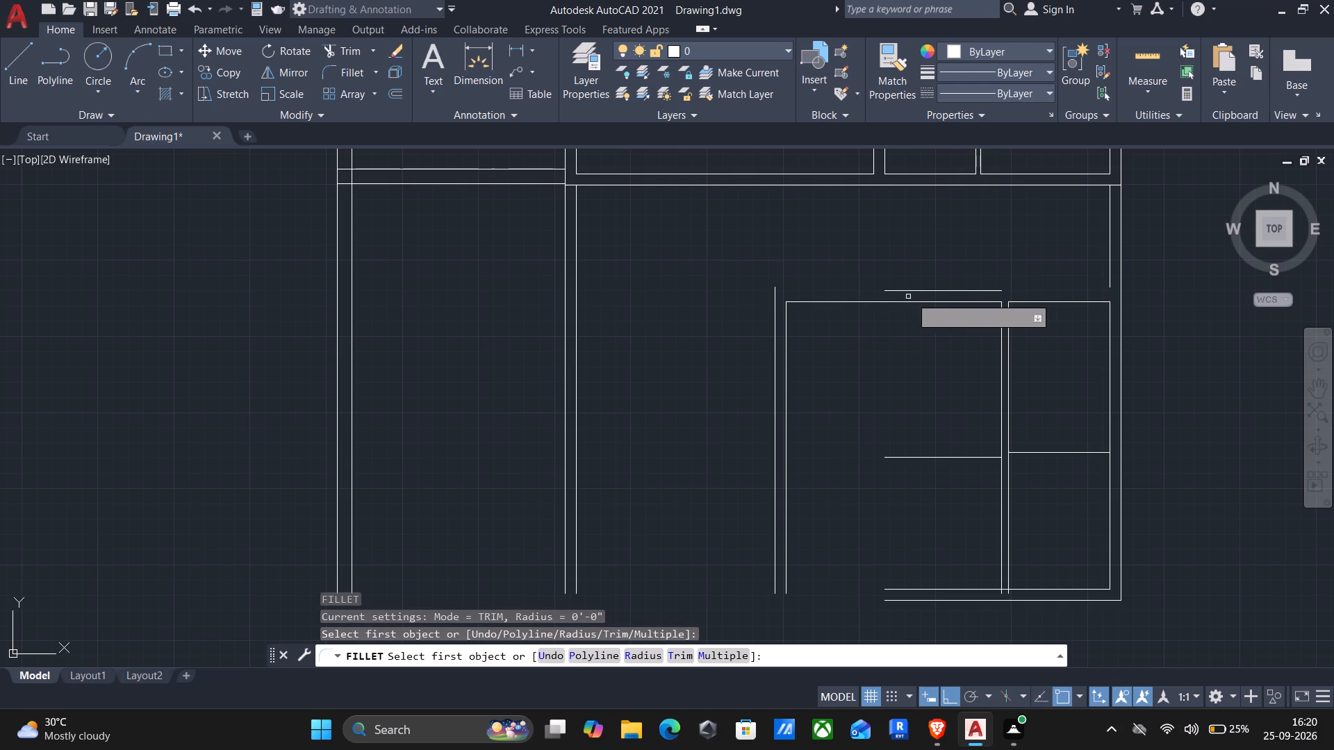
scroll(916, 292, up, 1)
click(913, 290)
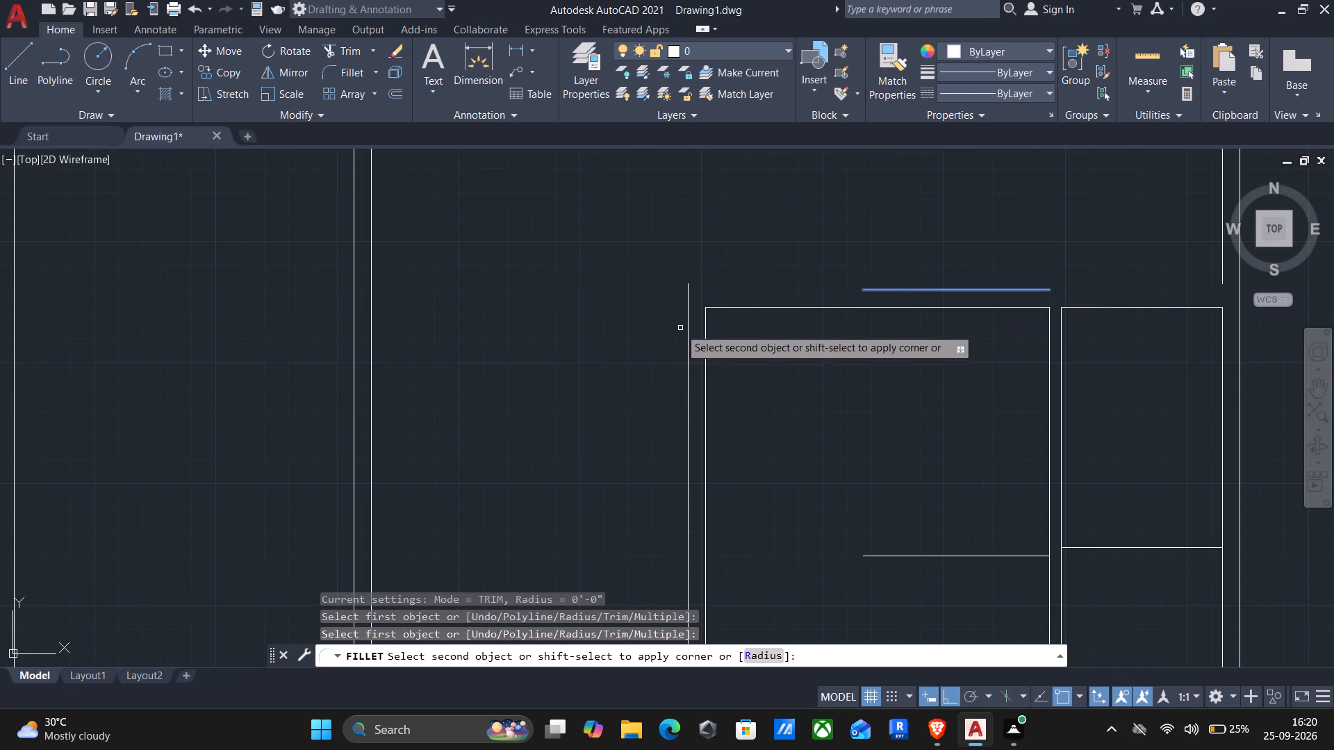
click(689, 337)
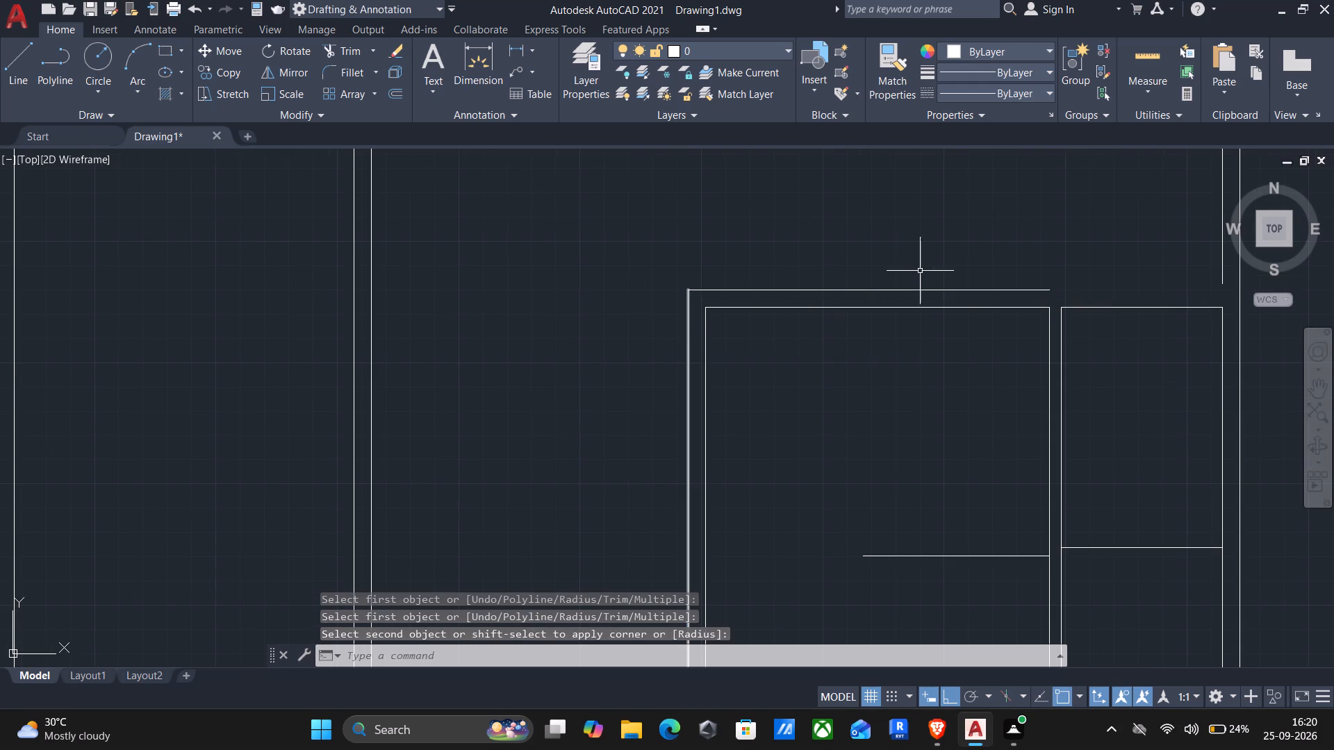
scroll(923, 271, down, 3)
key(Return)
scroll(991, 281, up, 3)
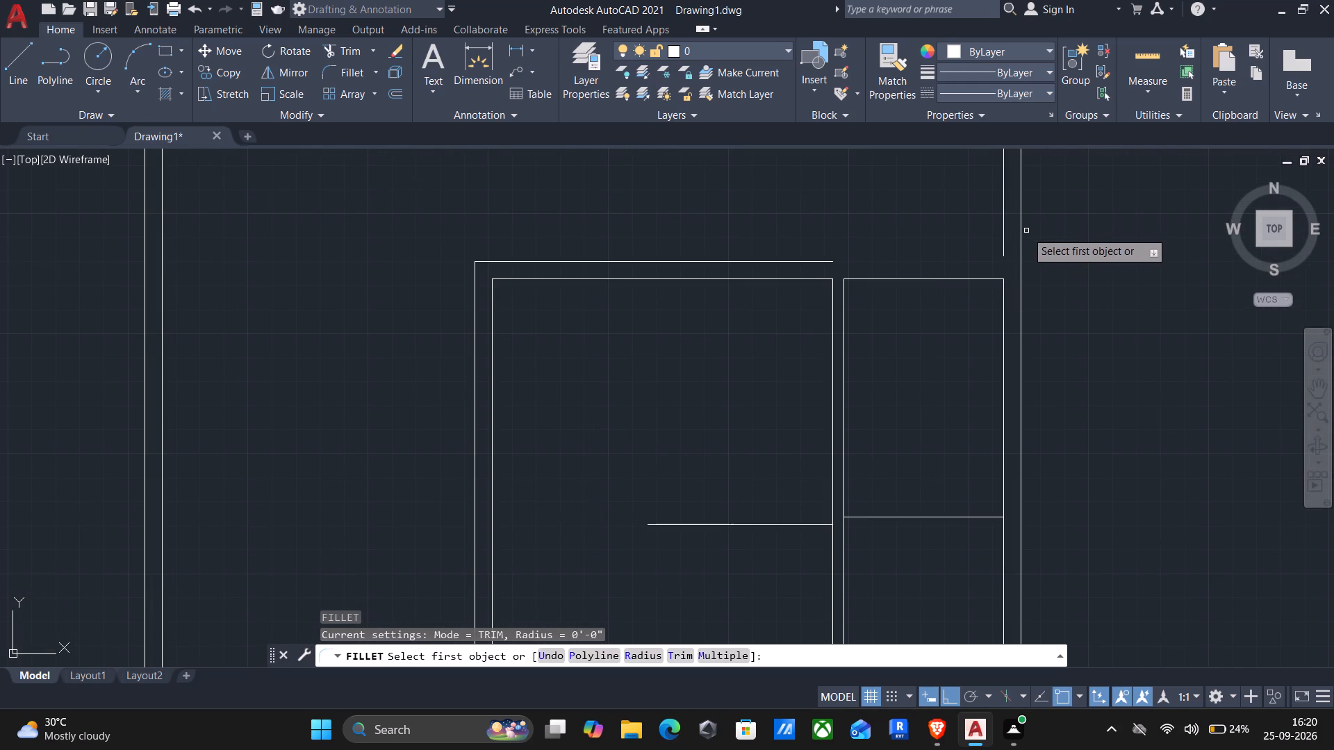
click(1003, 227)
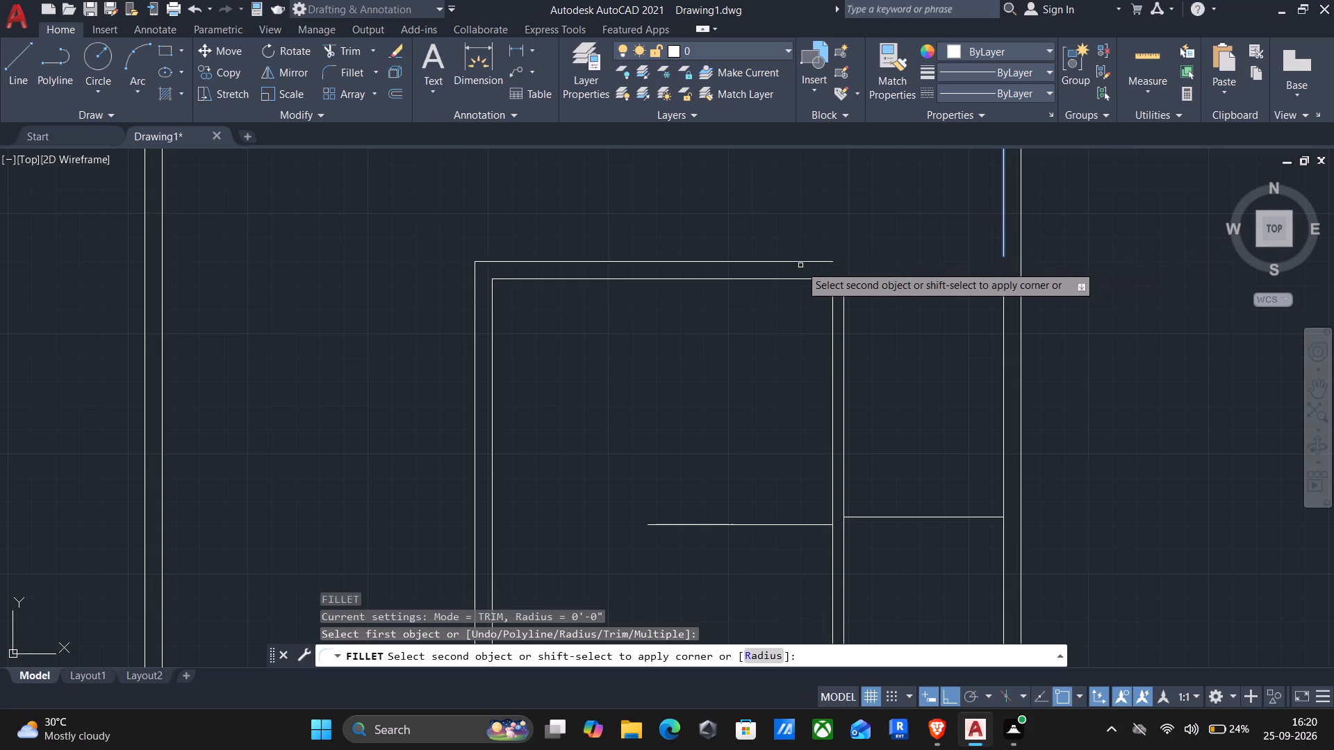
click(796, 263)
scroll(827, 288, down, 2)
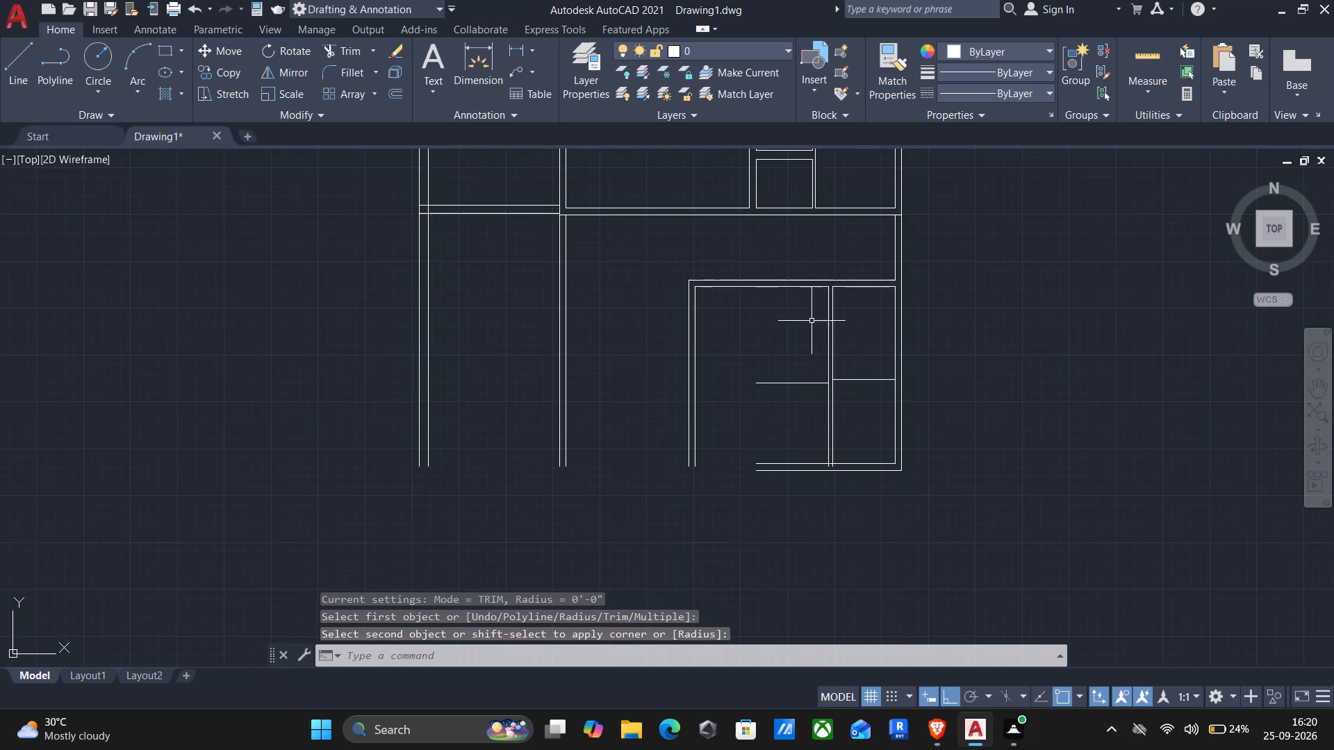
middle_drag(812, 323, 864, 252)
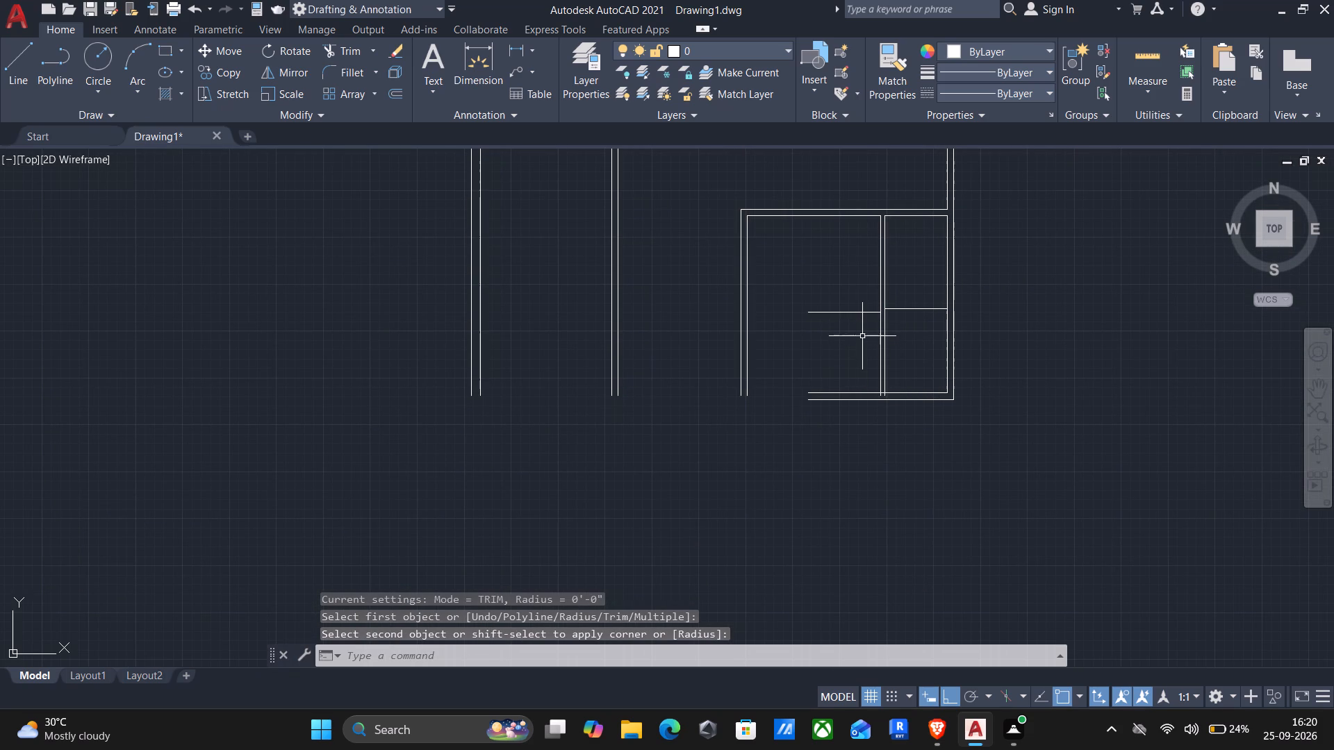
Extend the short horizontal partition line in the lower-right block across to the block's outer left wall line and right wall.
text(ex)
key(Return)
drag(846, 353, 875, 231)
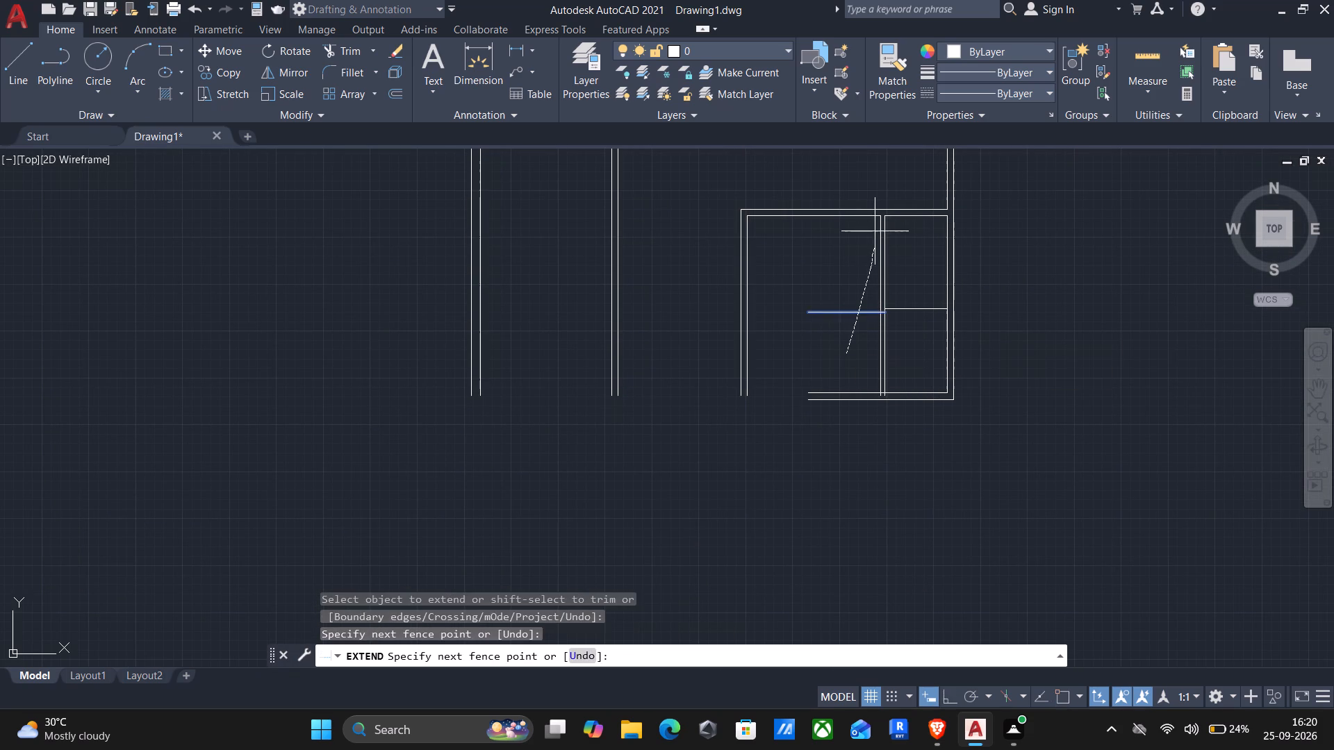
drag(875, 231, 875, 228)
drag(816, 327, 841, 298)
drag(824, 344, 843, 291)
drag(843, 291, 844, 281)
drag(839, 324, 852, 281)
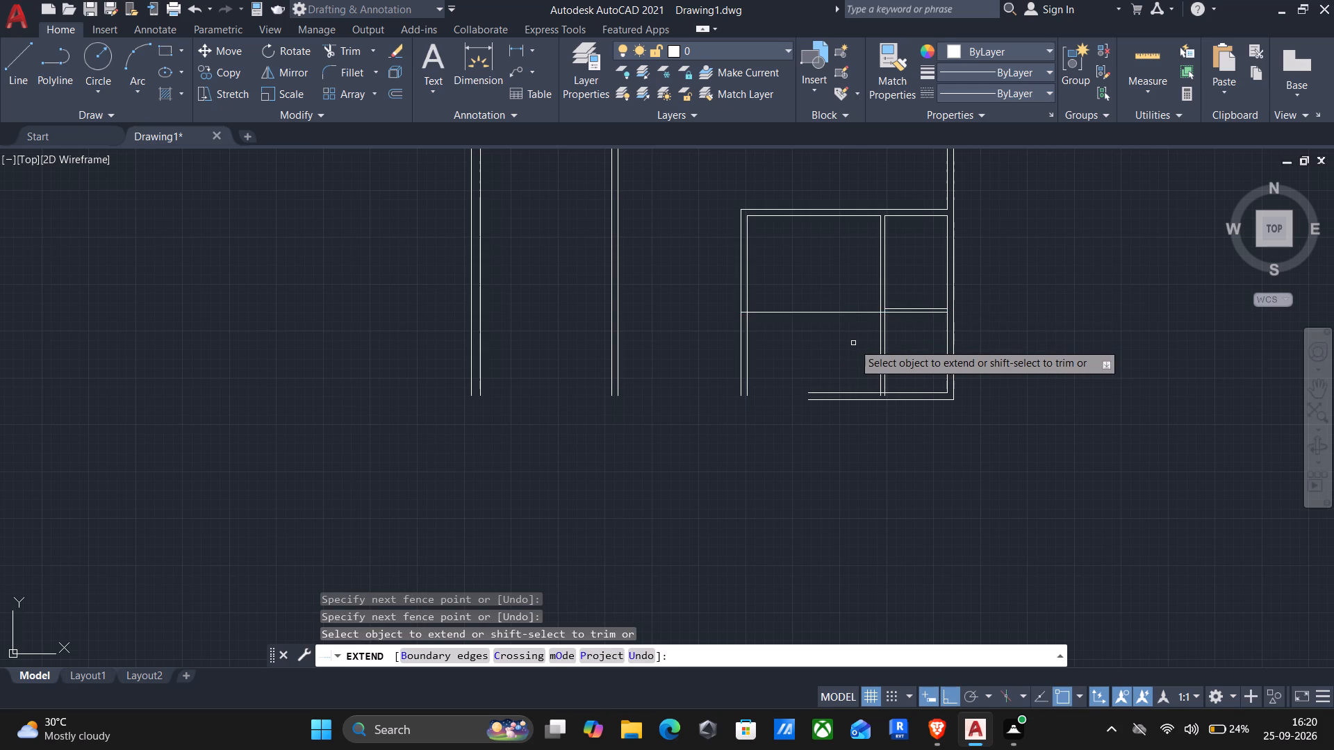
middle_click(850, 299)
key(Escape)
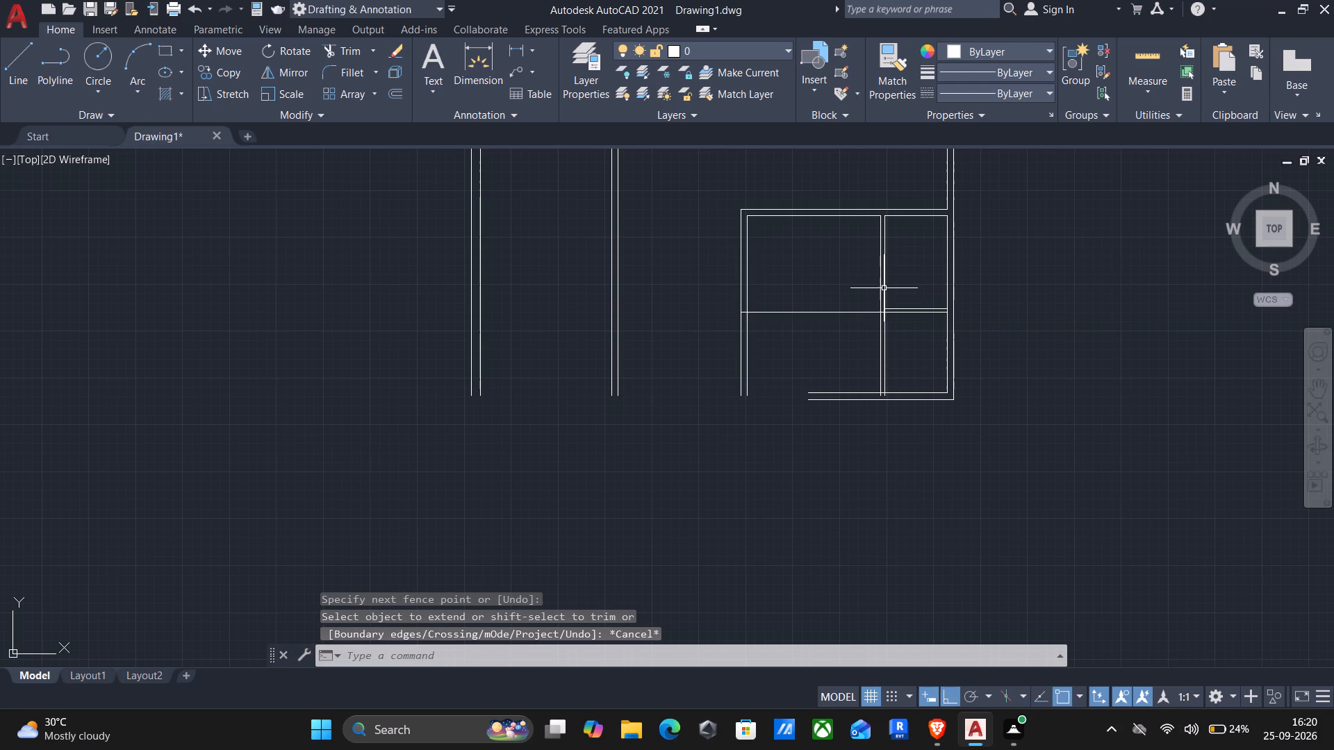
Trim the extended partition line out of the large left room and the wall thicknesses, cleaning up its junction with the small rooms.
key(t)
key(r)
key(Return)
scroll(847, 328, up, 2)
drag(846, 330, 873, 236)
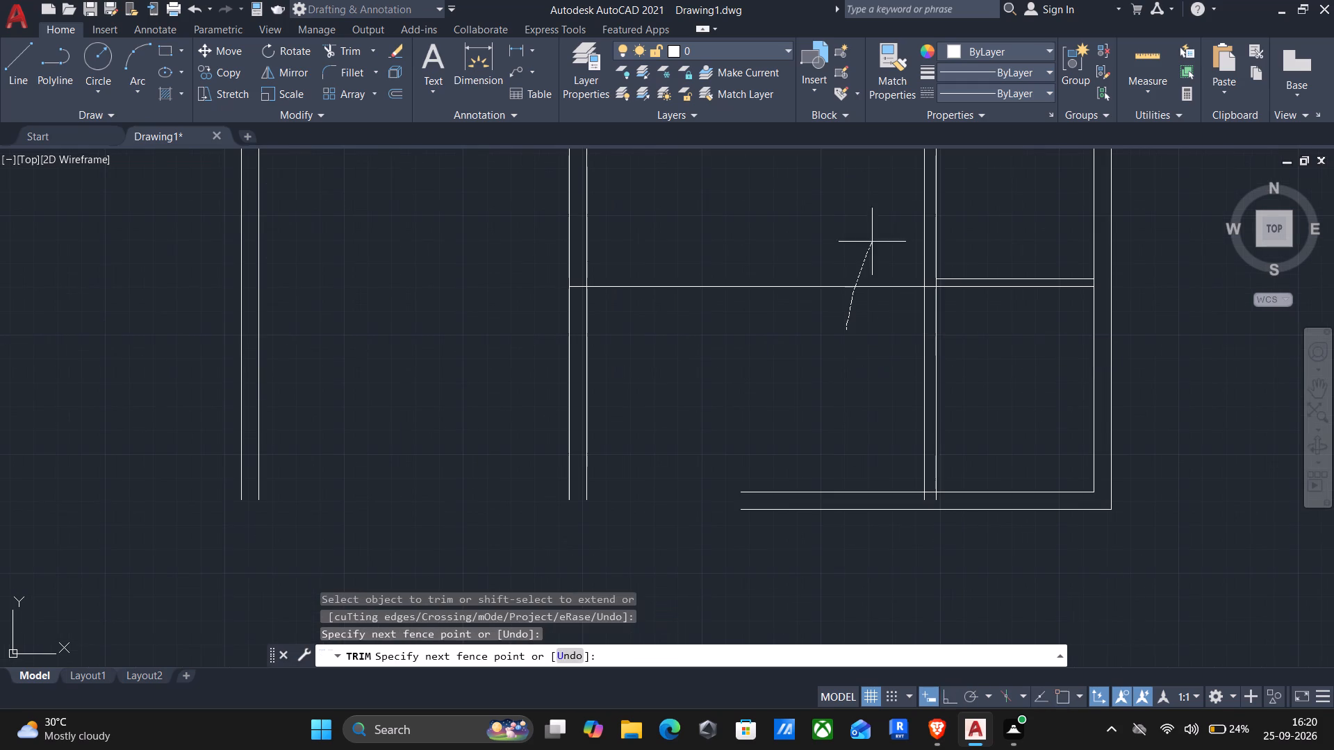
drag(873, 236, 871, 208)
scroll(923, 273, up, 5)
drag(916, 365, 916, 366)
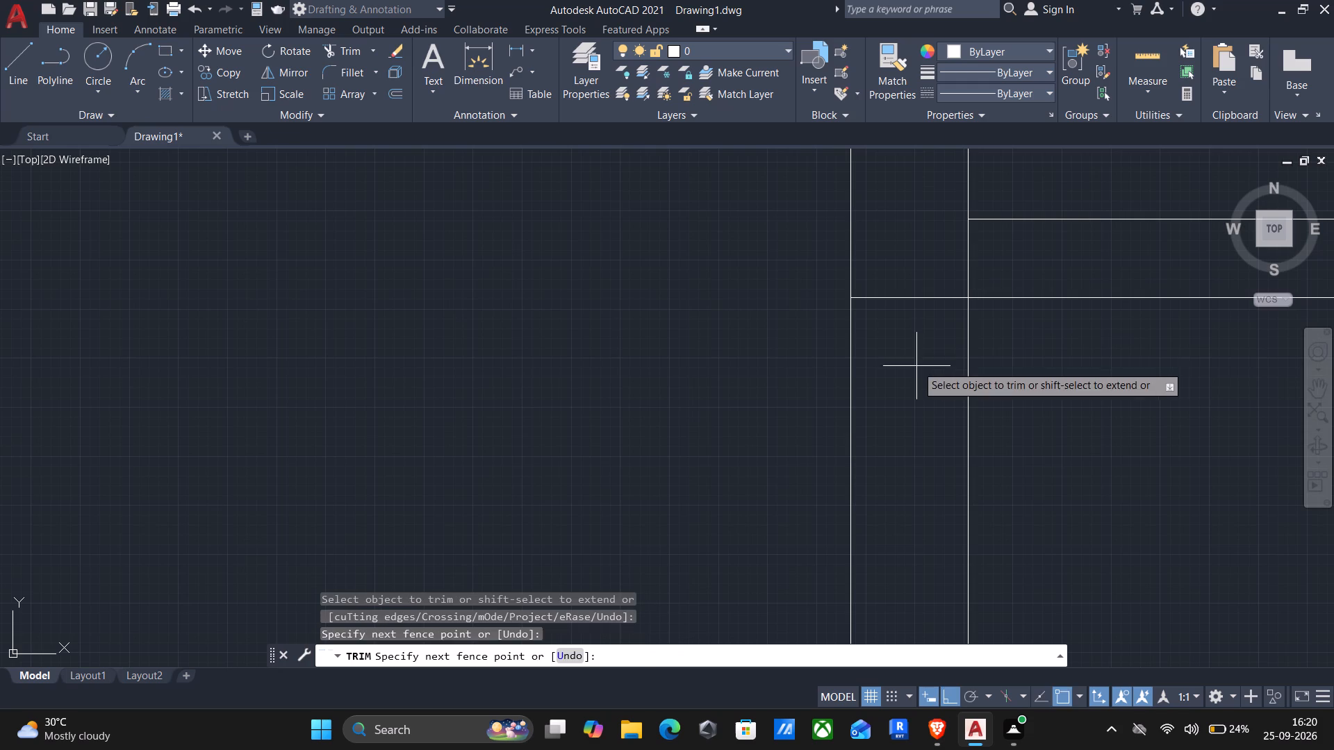
drag(916, 366, 1025, 266)
scroll(1026, 266, down, 4)
middle_drag(1057, 292, 740, 262)
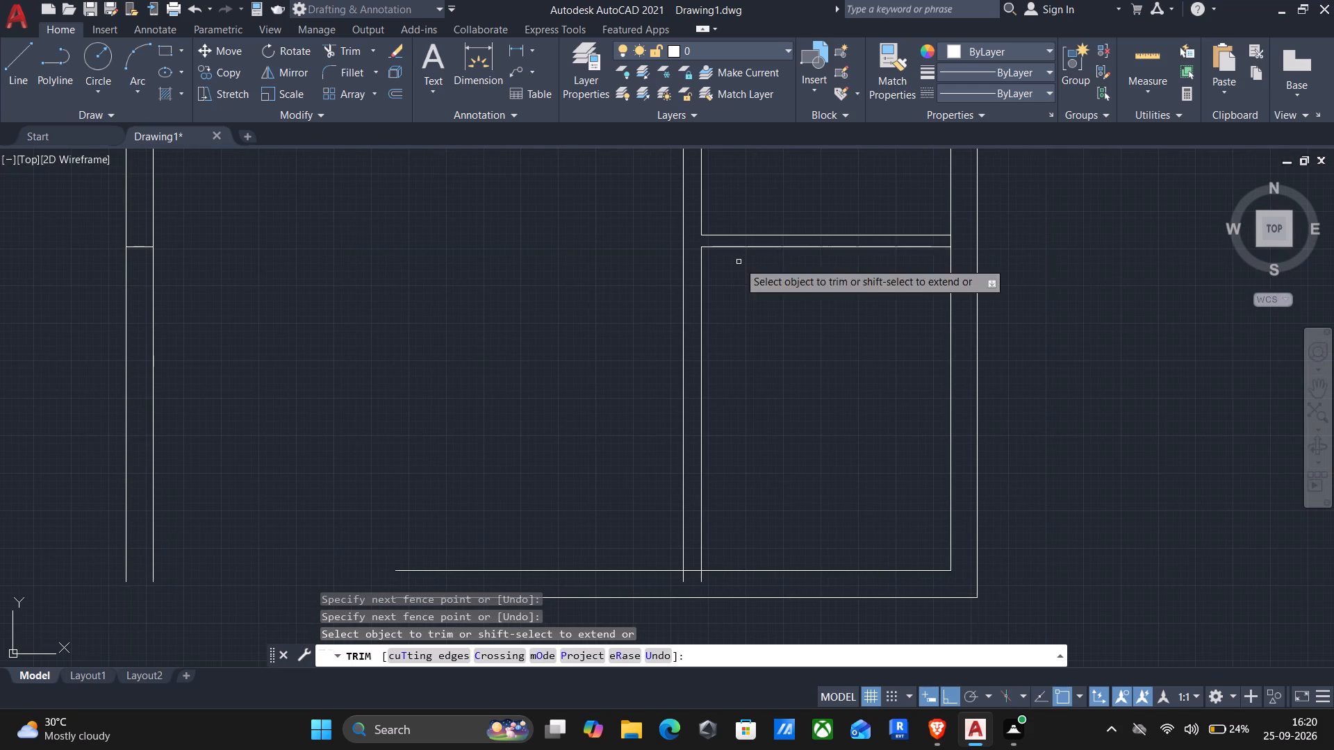
scroll(1023, 236, up, 3)
drag(898, 246, 777, 270)
scroll(742, 284, down, 3)
middle_drag(716, 324, 1205, 244)
scroll(422, 221, up, 3)
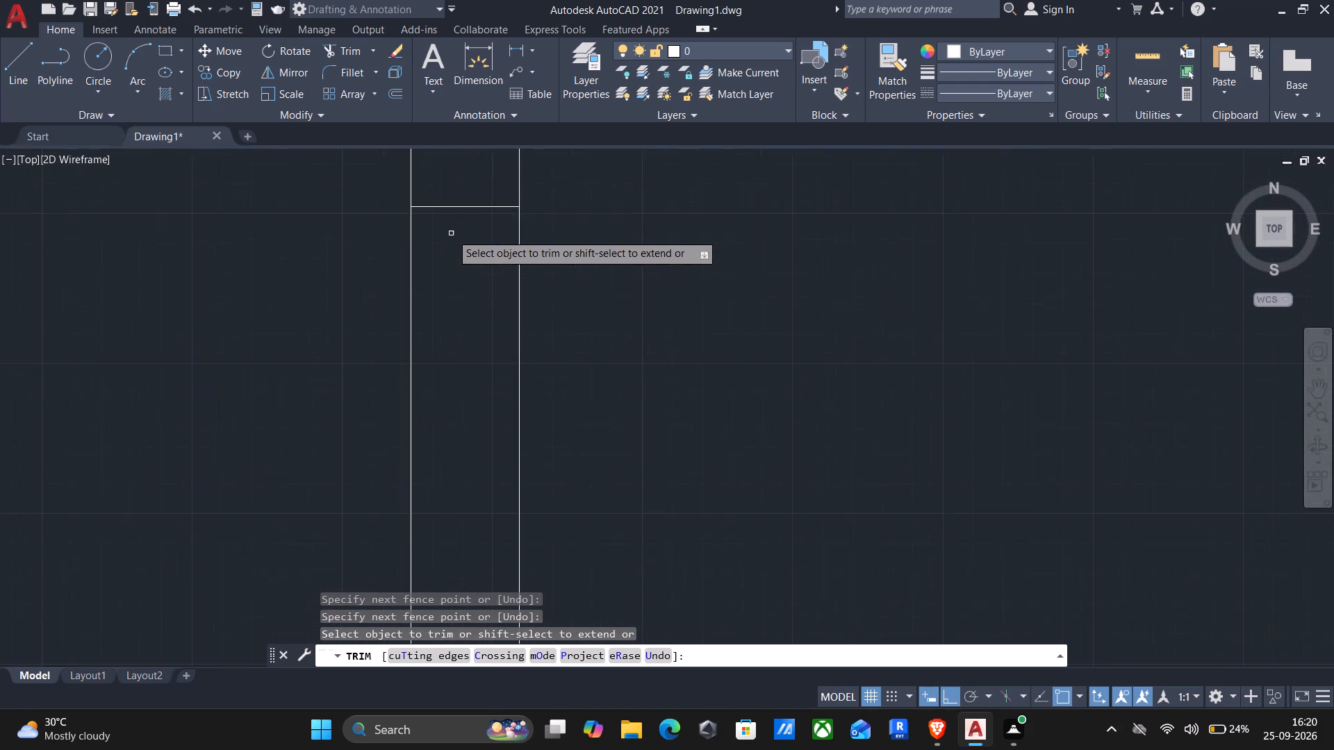
drag(459, 164, 484, 310)
scroll(496, 307, down, 4)
scroll(614, 262, down, 1)
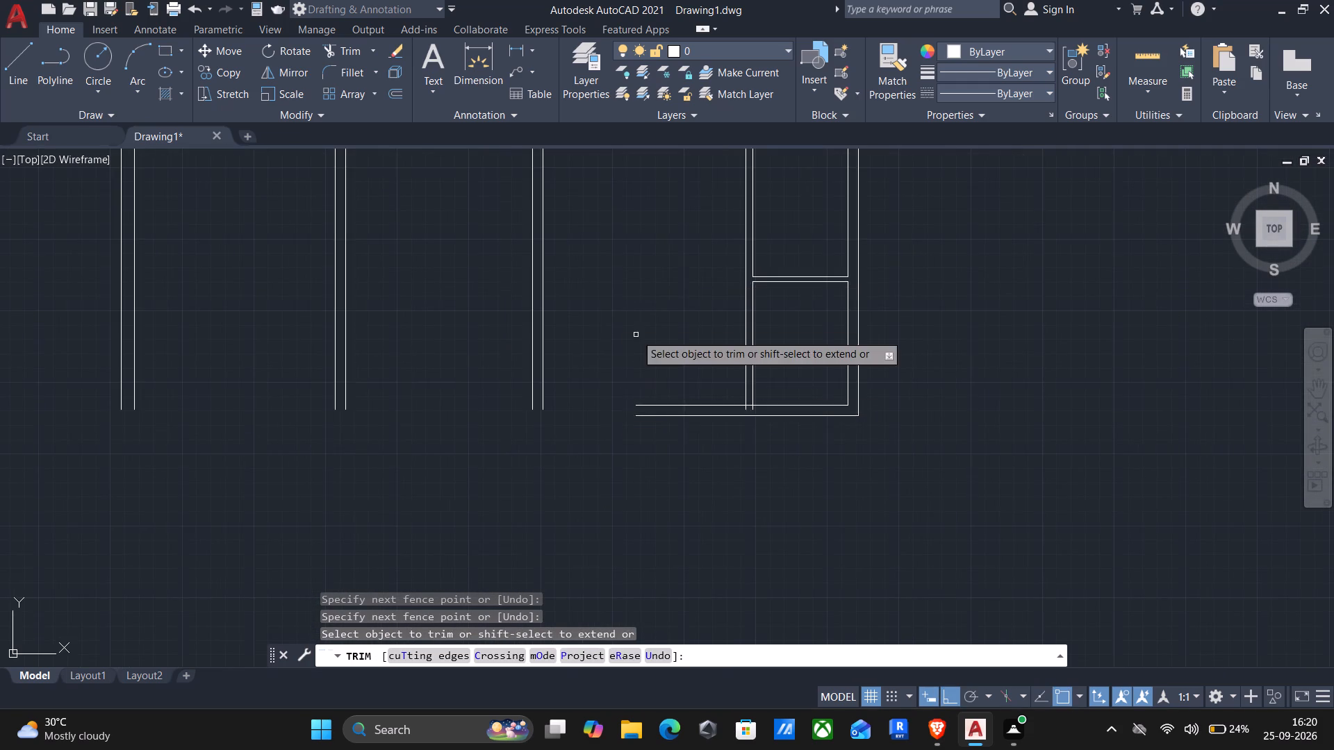
scroll(638, 331, down, 1)
middle_drag(638, 331, 623, 419)
scroll(636, 333, down, 1)
key(Escape)
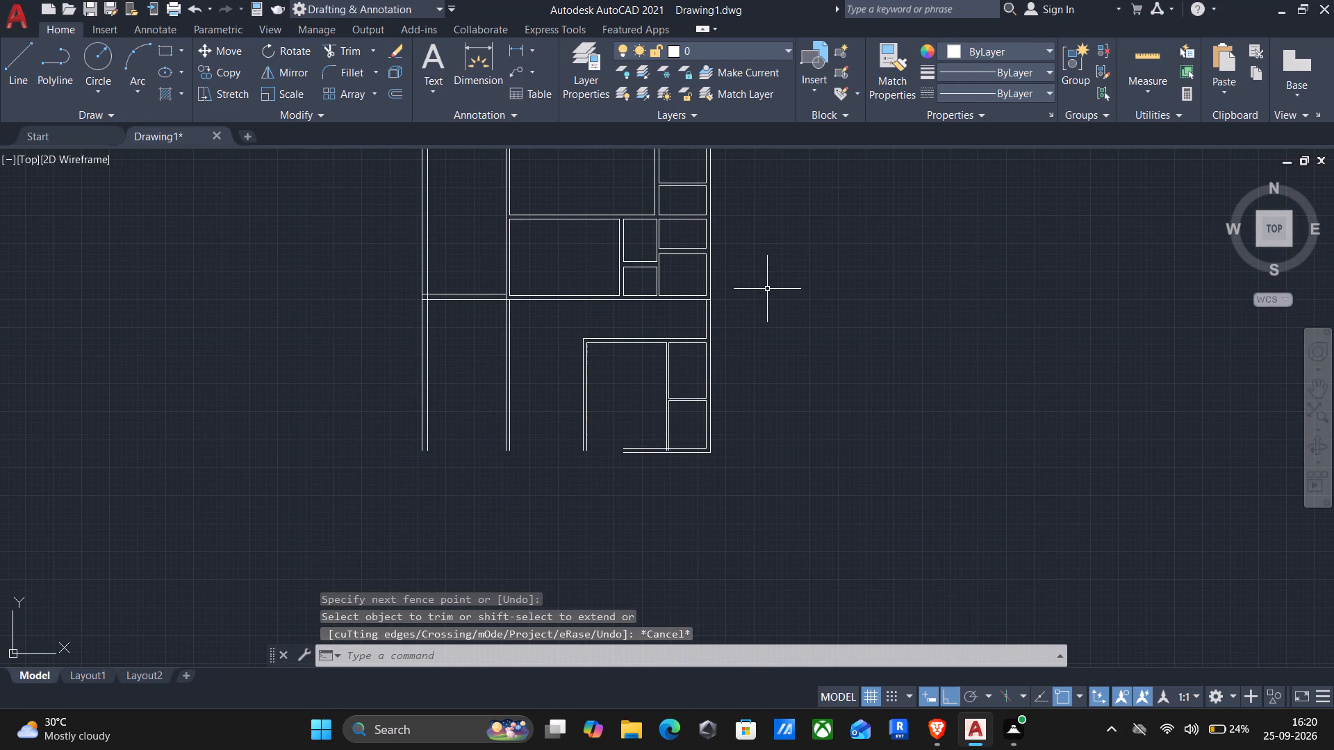
Measure the interior dimensions of the lower-right block's upper small room and large left room with Quick measure.
middle_drag(801, 265, 834, 344)
scroll(834, 344, up, 1)
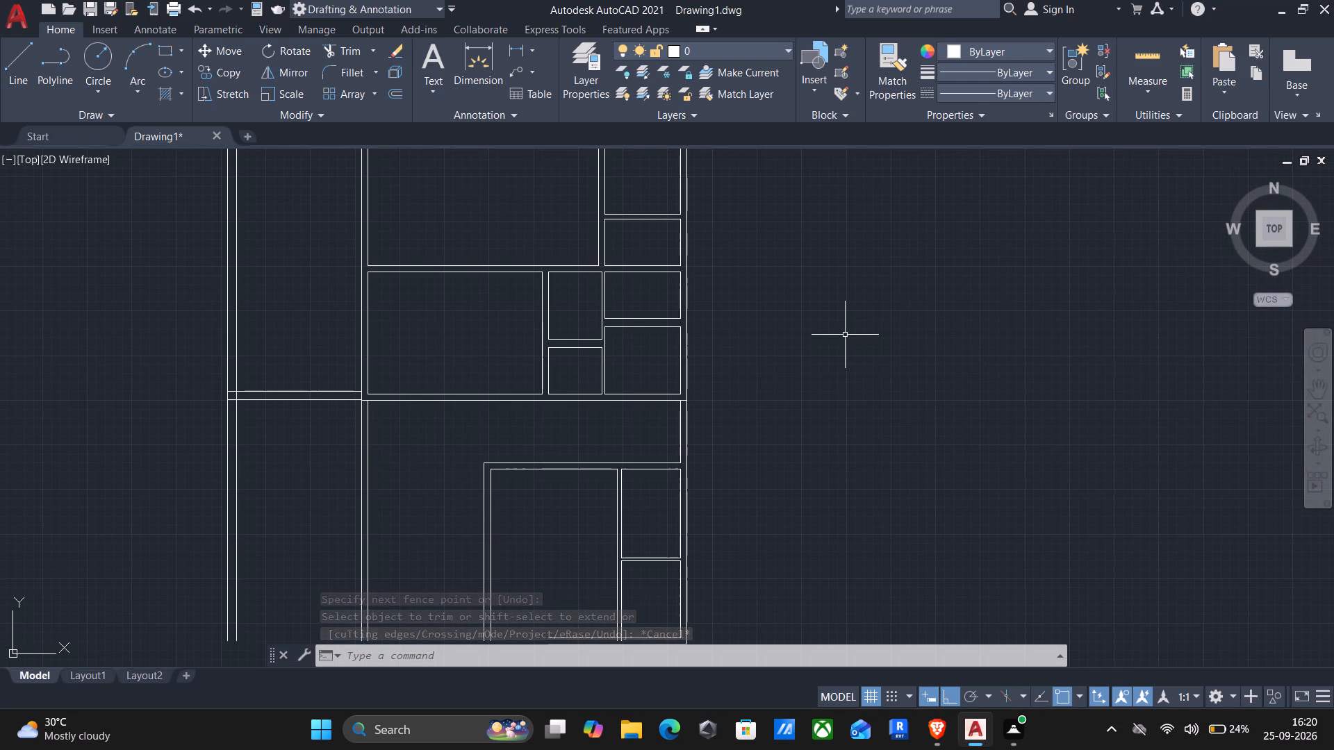
middle_drag(841, 344, 833, 449)
scroll(838, 450, down, 1)
middle_drag(873, 301, 900, 278)
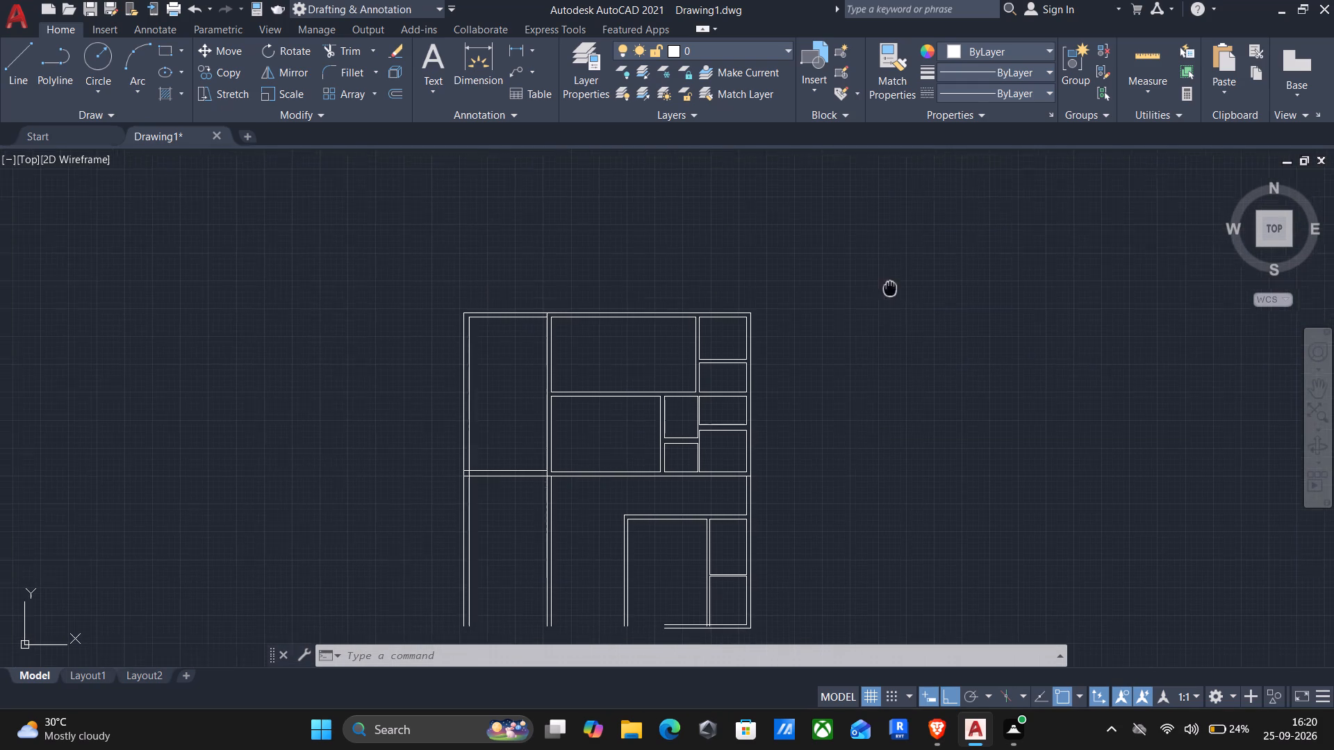
middle_drag(900, 278, 960, 229)
click(1130, 51)
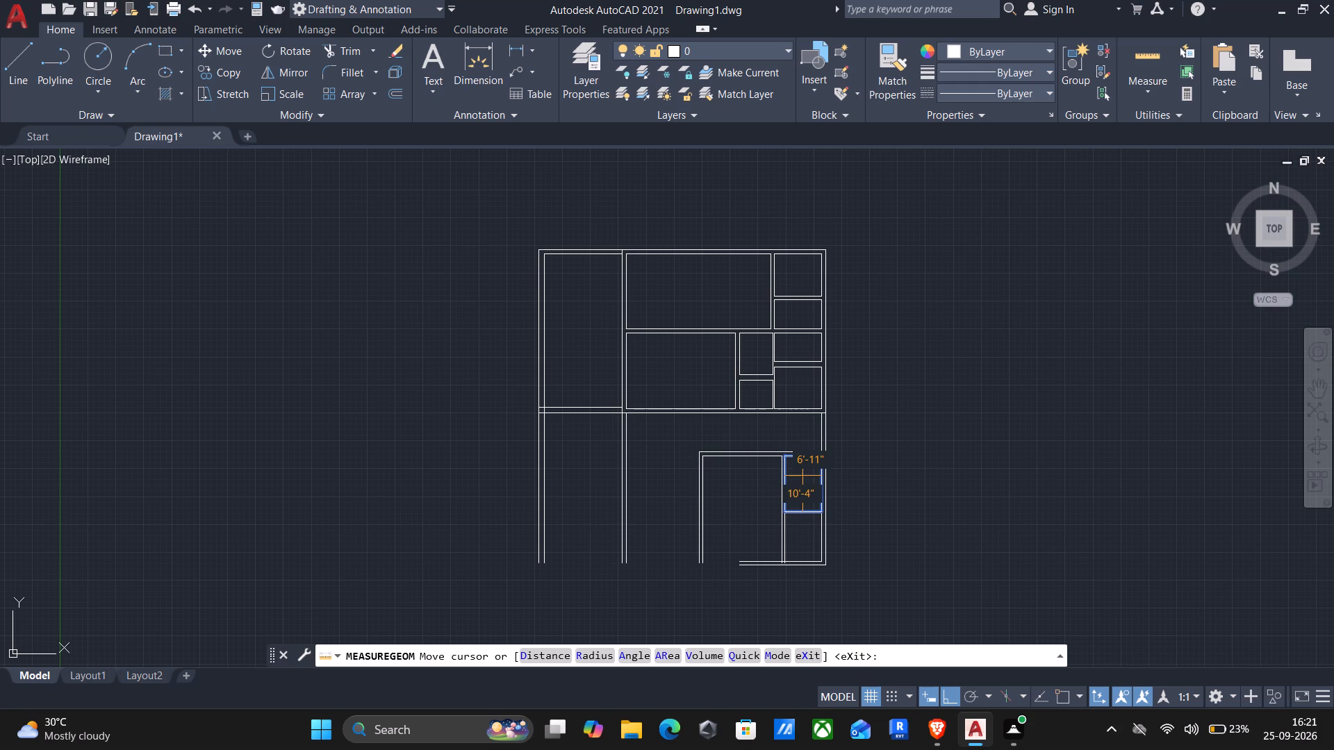
scroll(808, 476, up, 2)
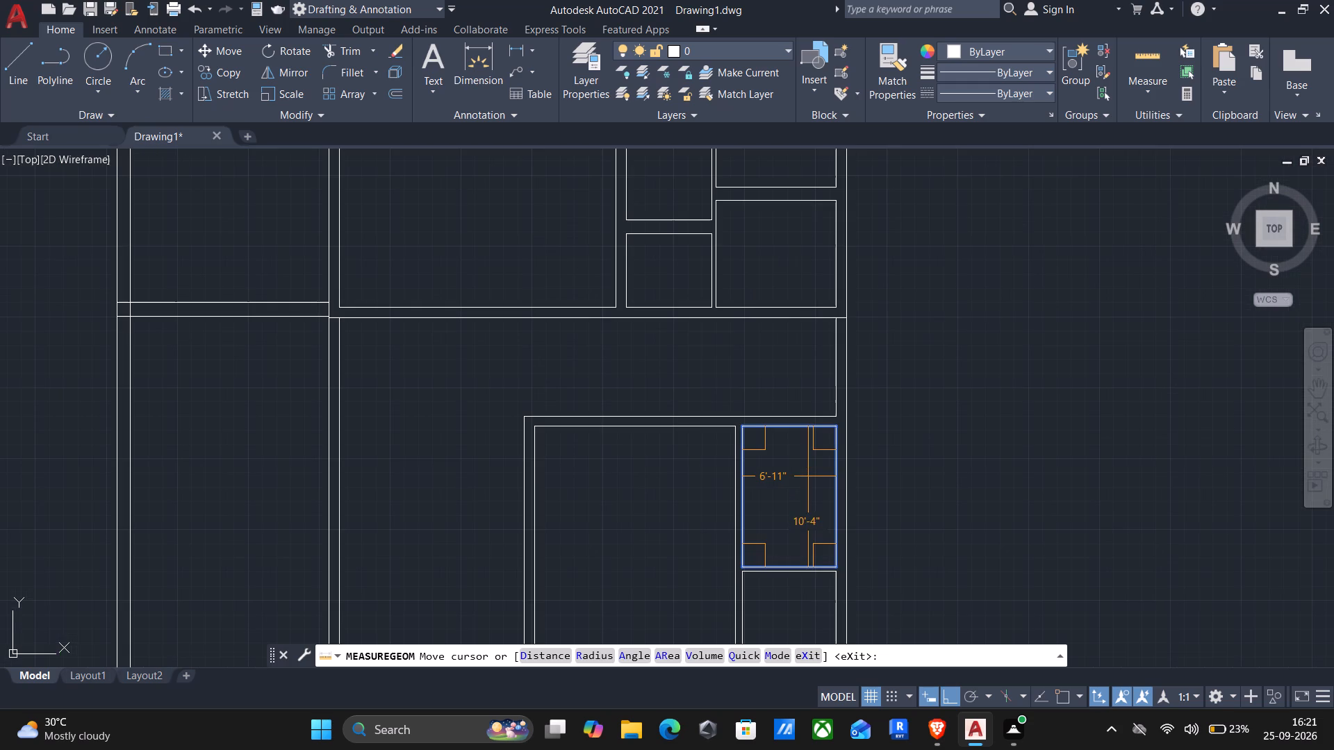
scroll(808, 478, down, 2)
middle_drag(809, 535, 806, 480)
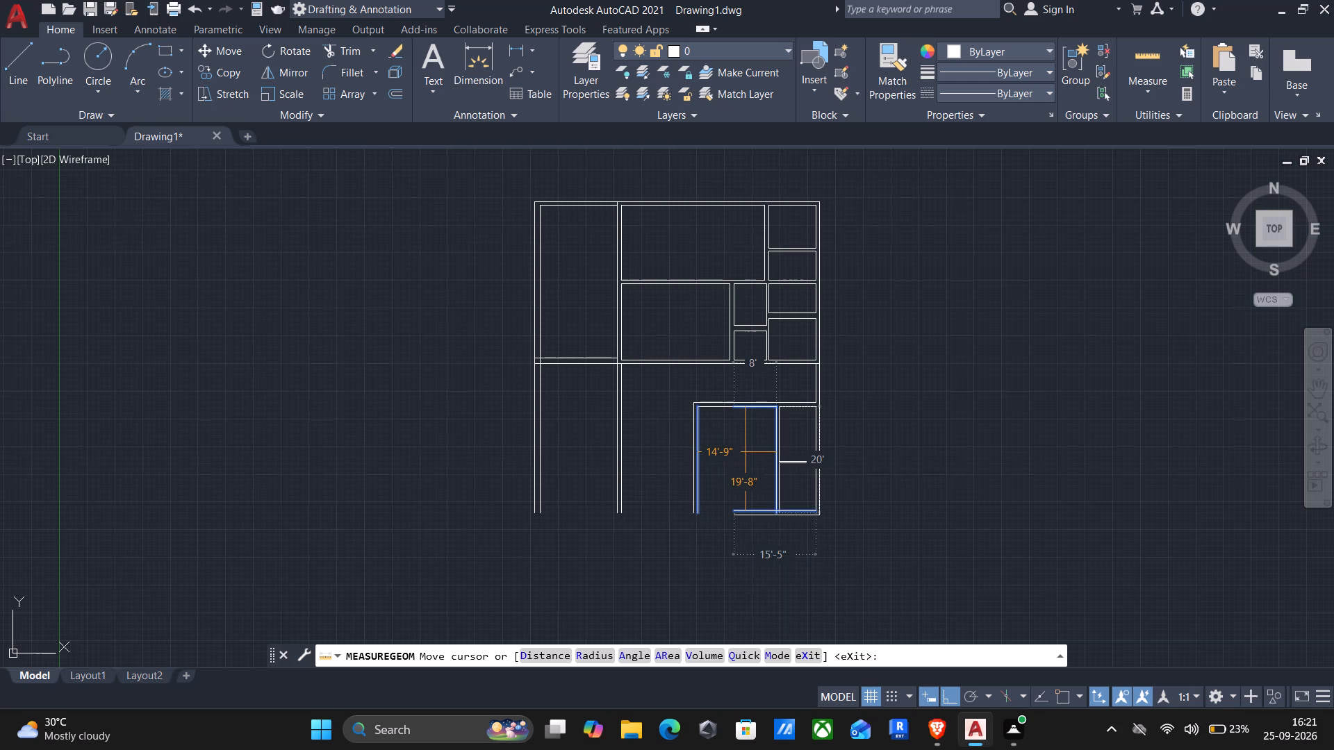
middle_drag(746, 454, 776, 417)
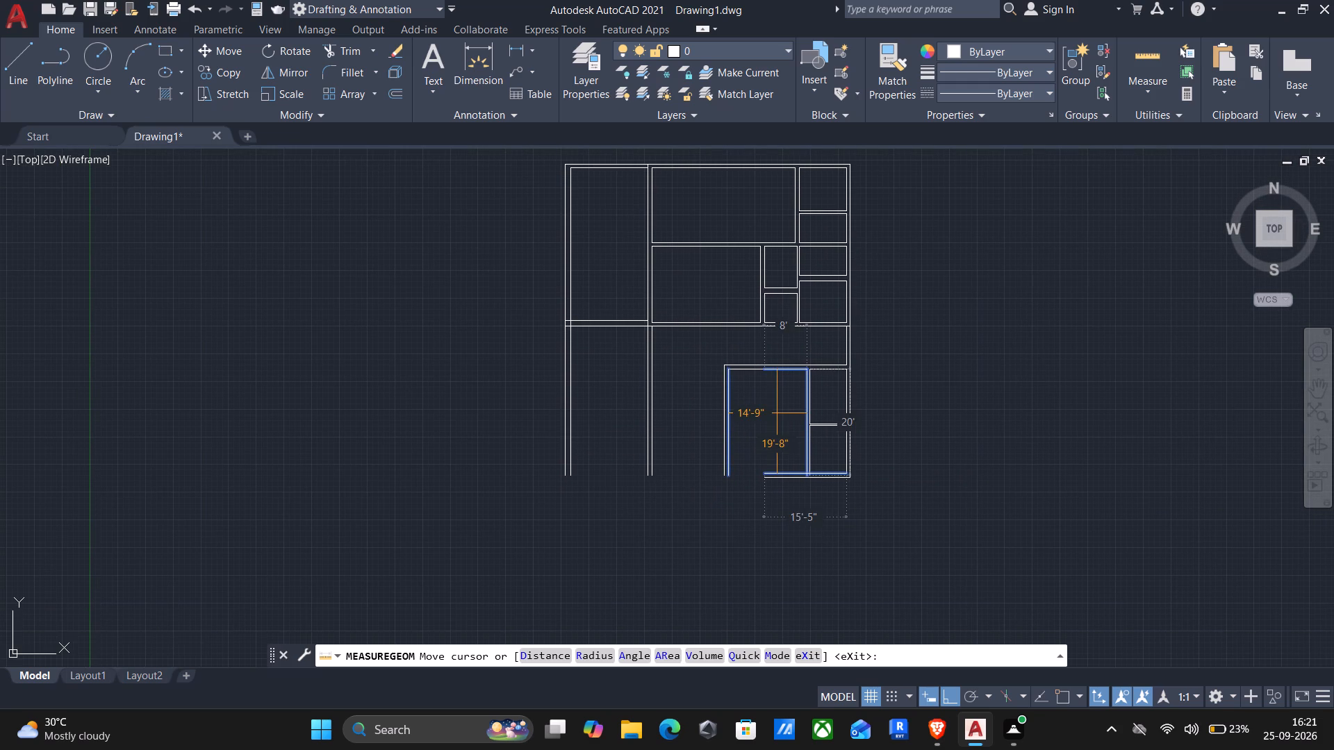
key(Escape)
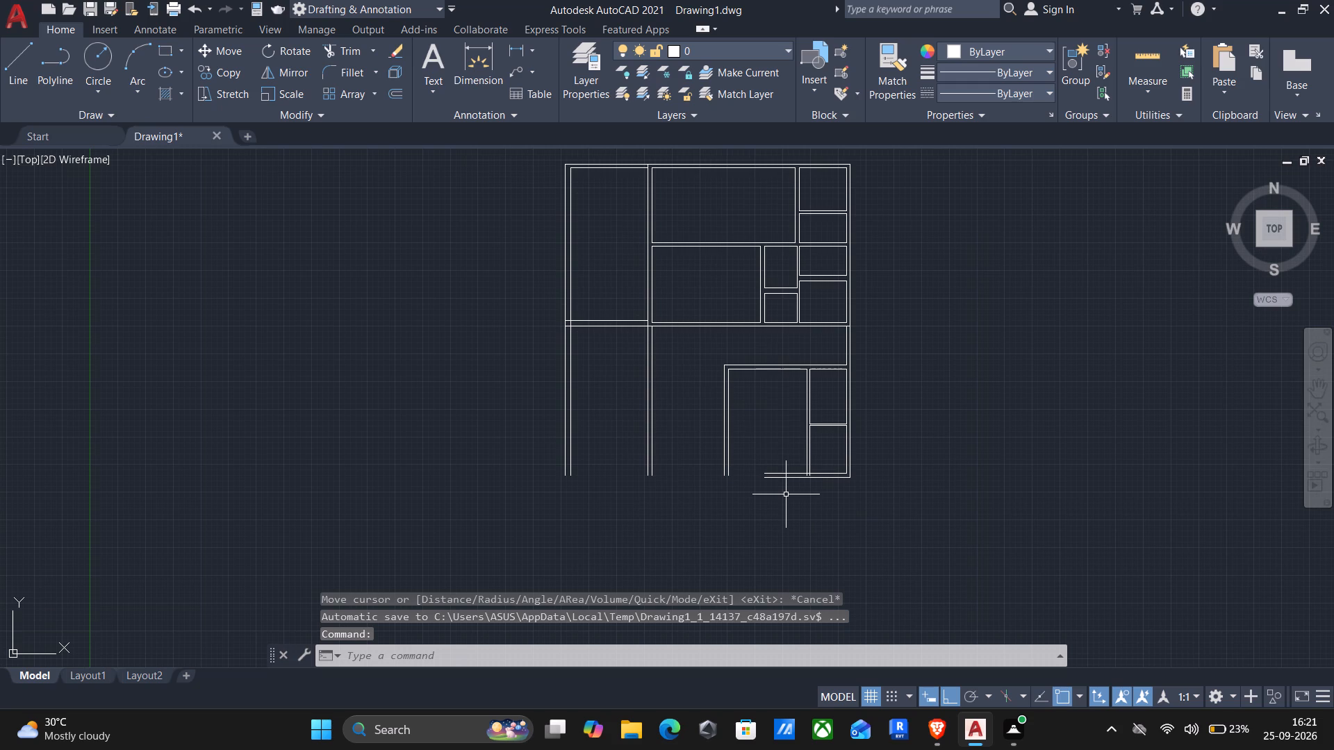
Extend the lower-right block's inner bottom wall line to its inner left wall line and try extending the outer bottom line.
text(ex)
key(Return)
drag(789, 494, 791, 467)
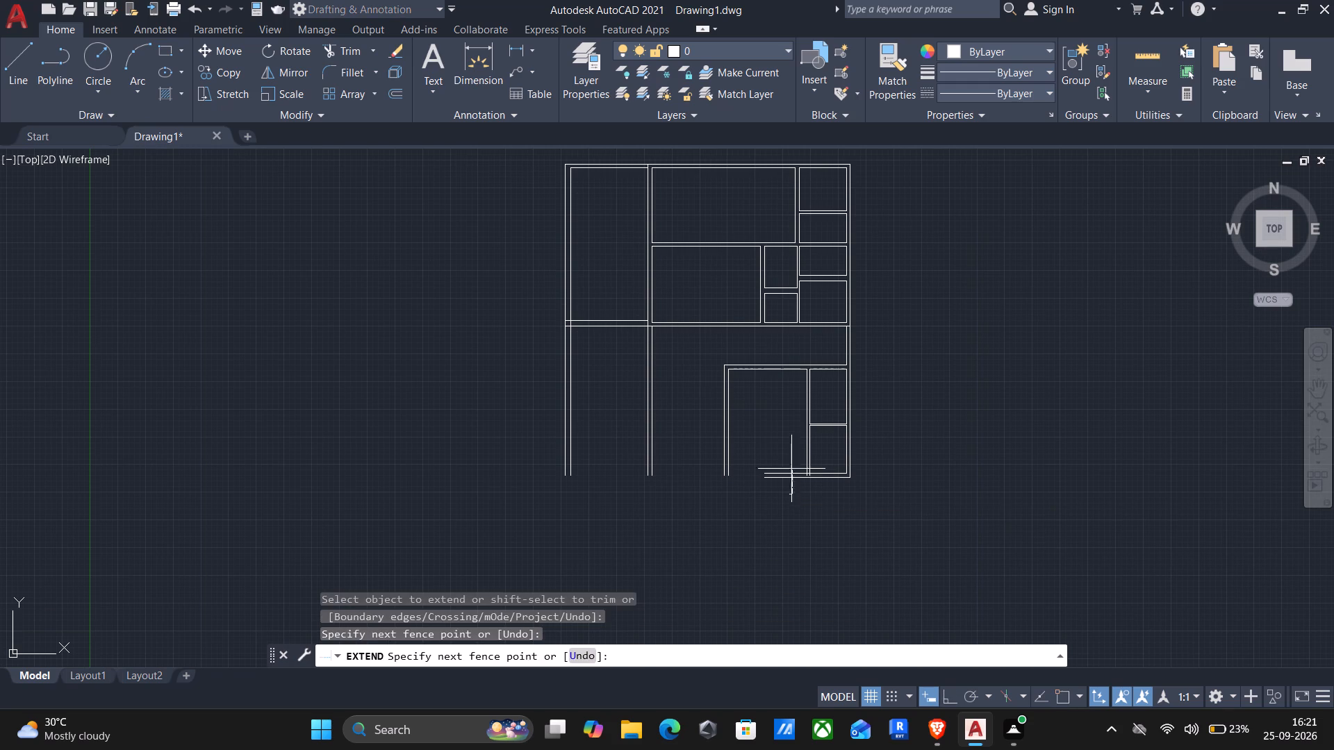
drag(791, 467, 781, 446)
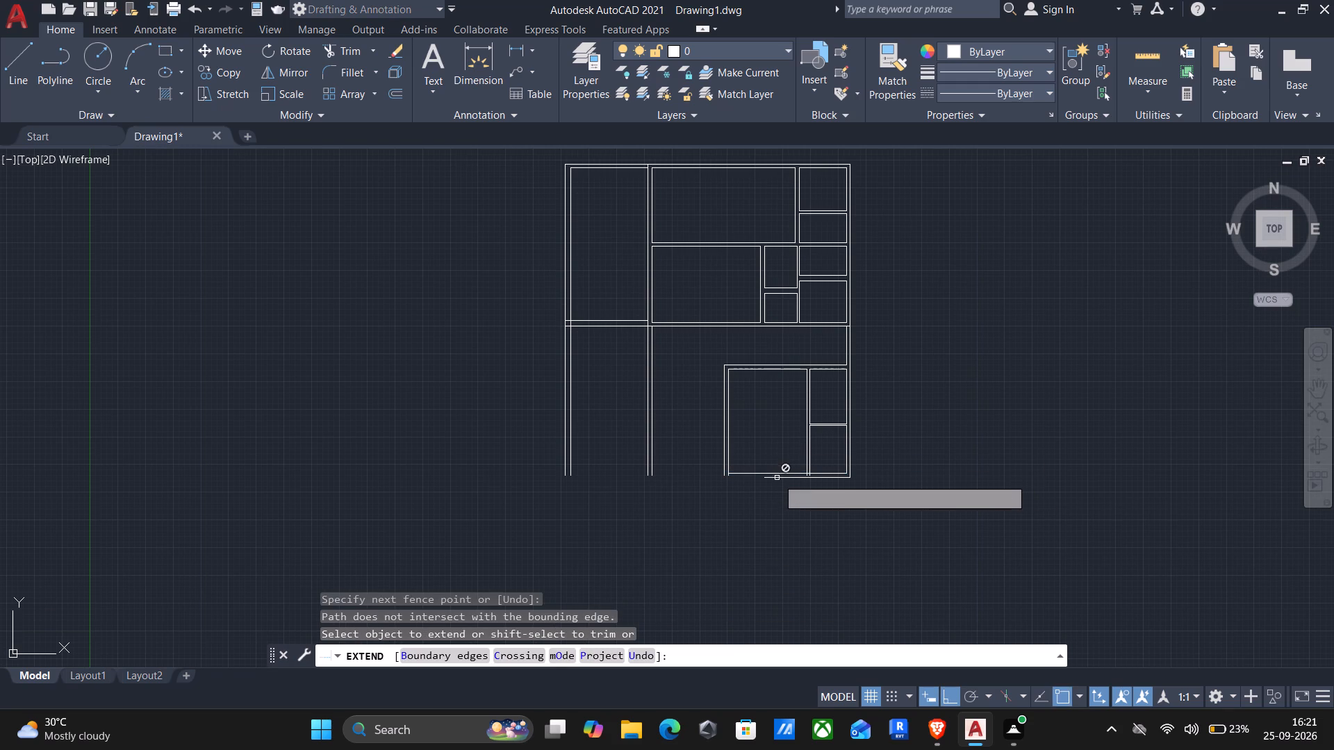
key(Escape)
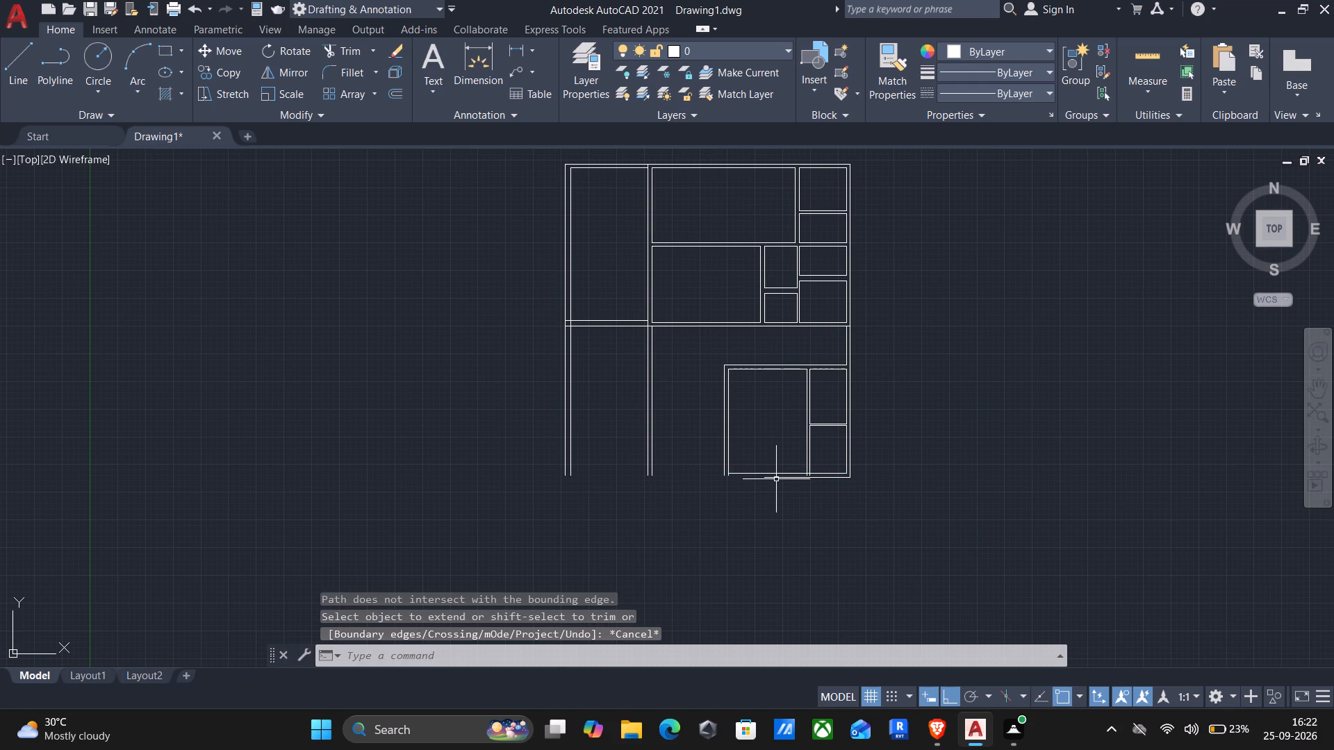
Fillet the outer and inner bottom wall lines to the matching left wall lines of the lower-right block at zero radius.
key(f)
key(Return)
scroll(777, 480, up, 2)
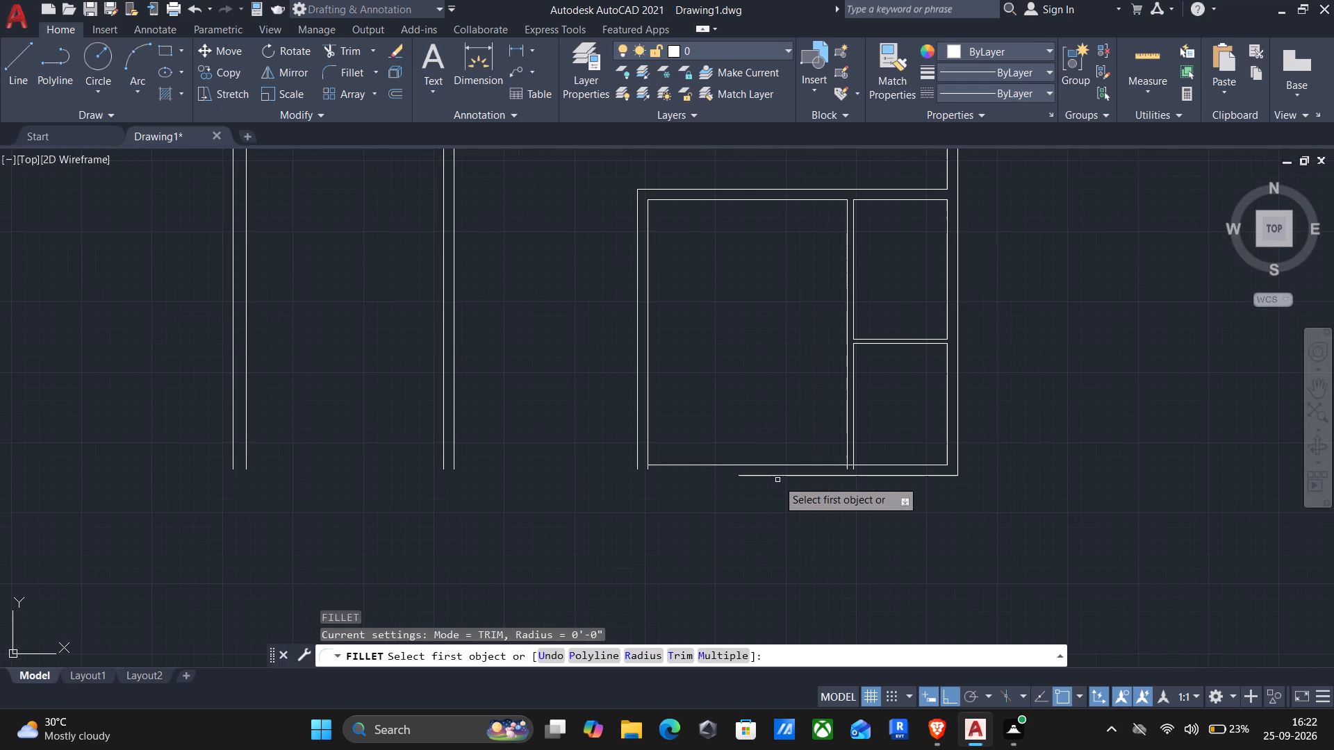
click(769, 474)
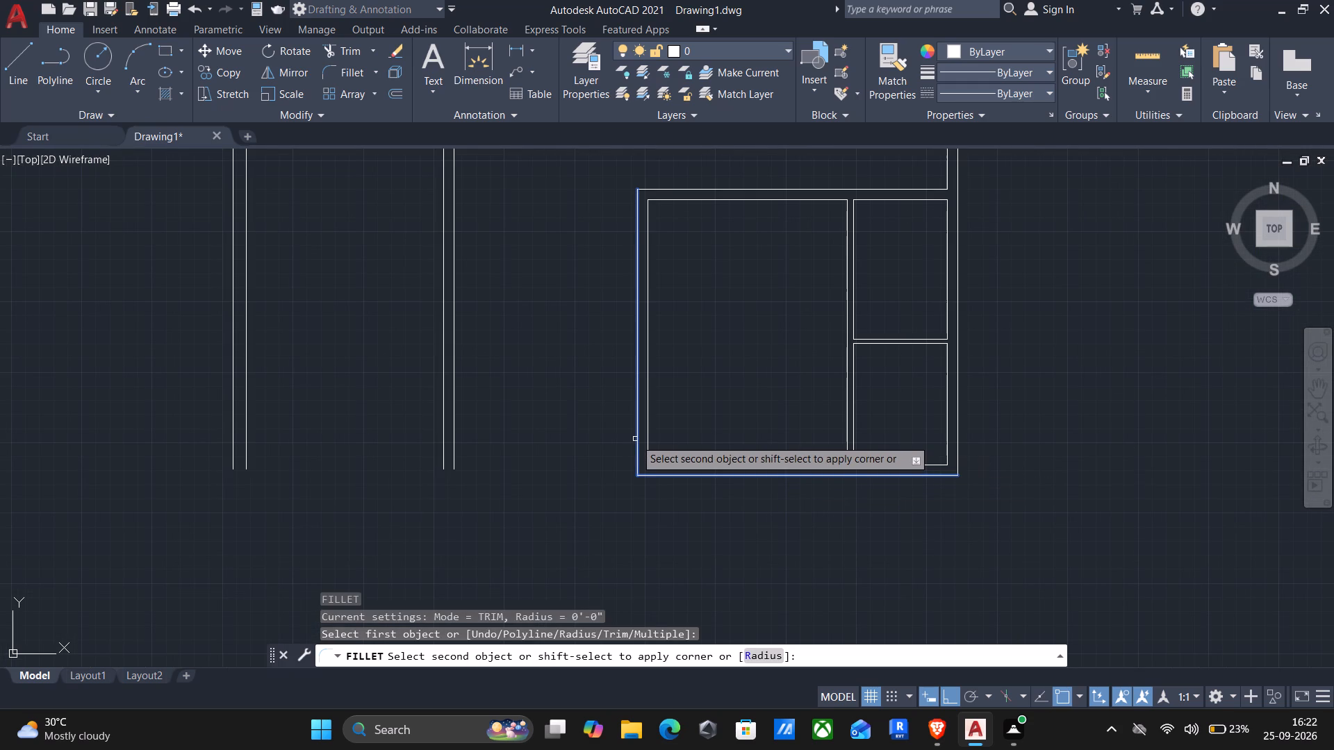
click(635, 439)
key(Return)
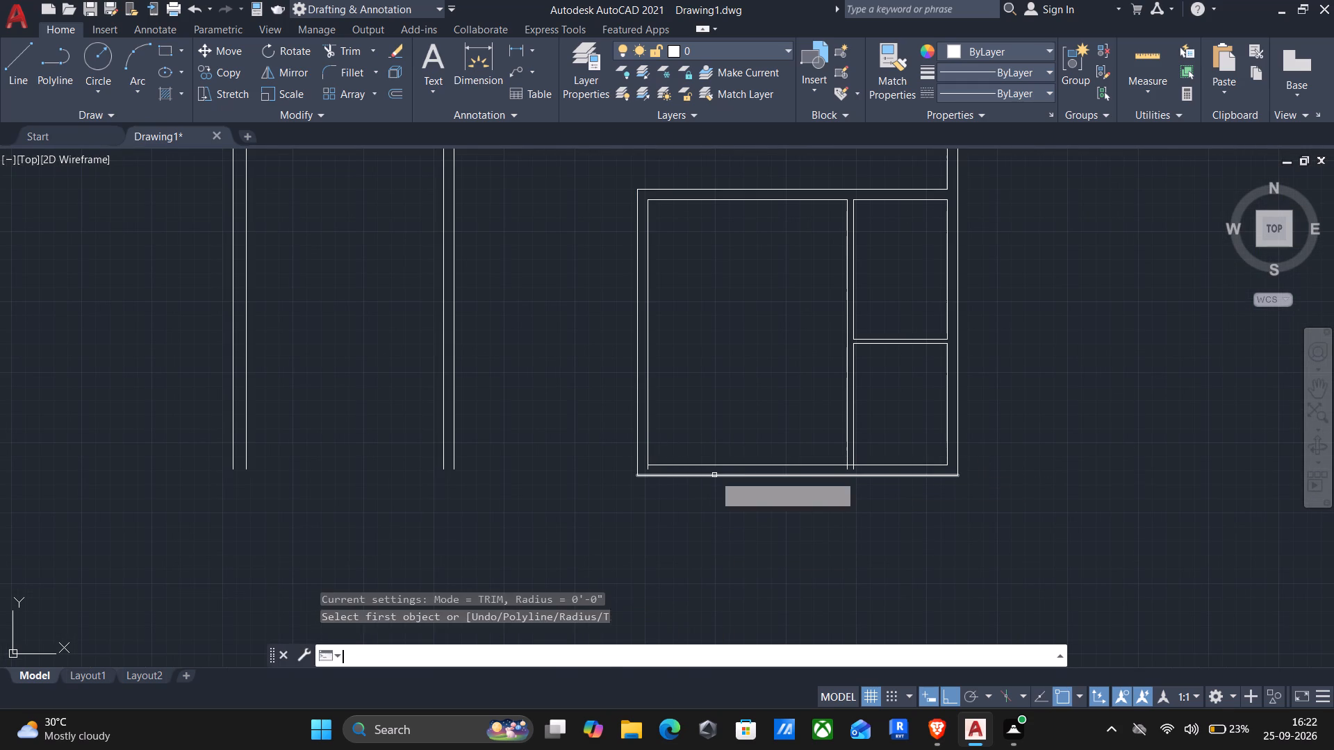
click(691, 463)
click(646, 444)
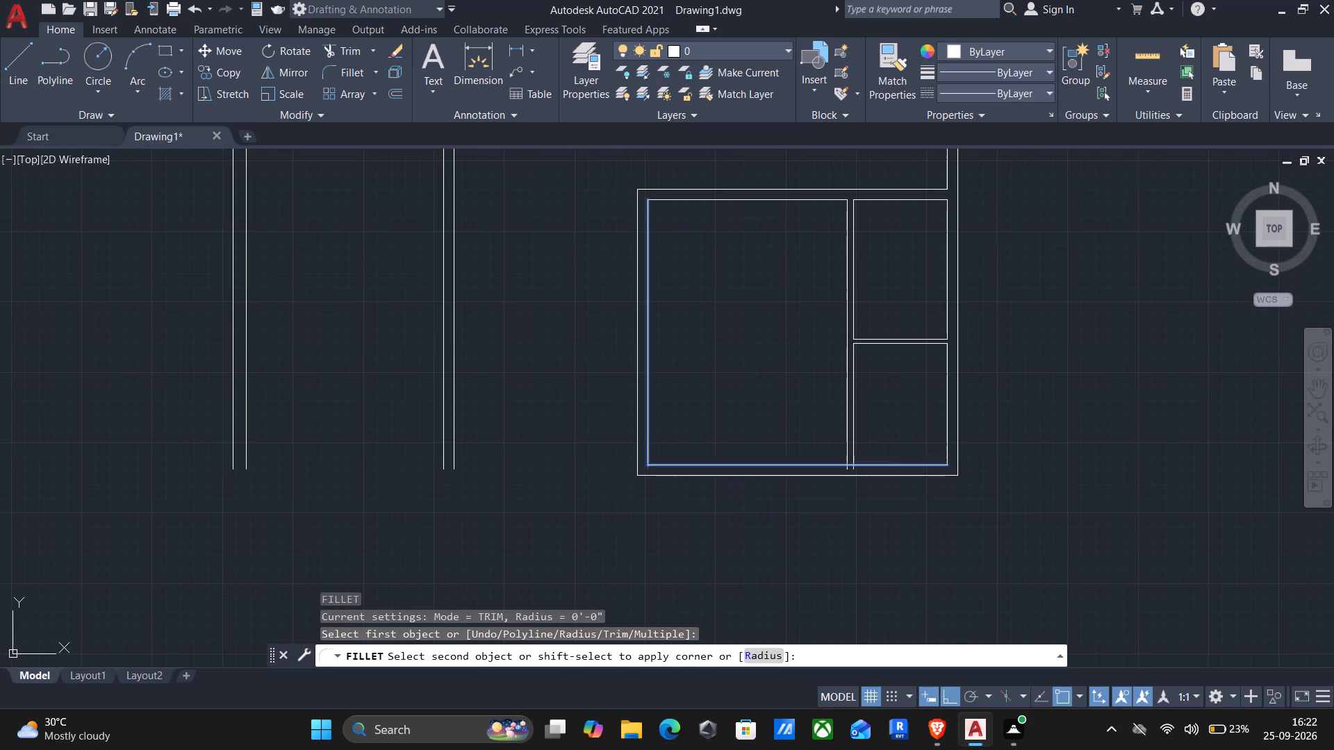
Trim the ends of the block's vertical partition lines that run past the inner bottom wall line.
key(t)
key(r)
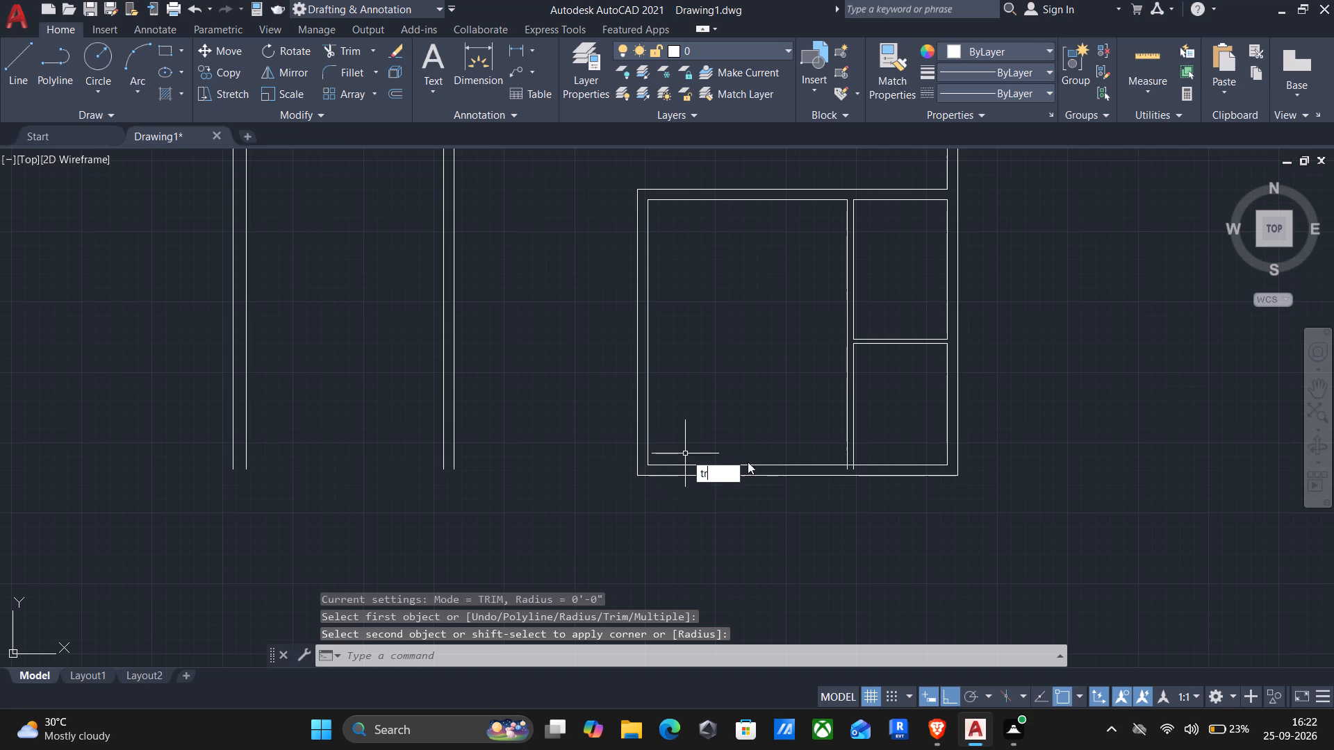
key(Return)
scroll(857, 469, up, 3)
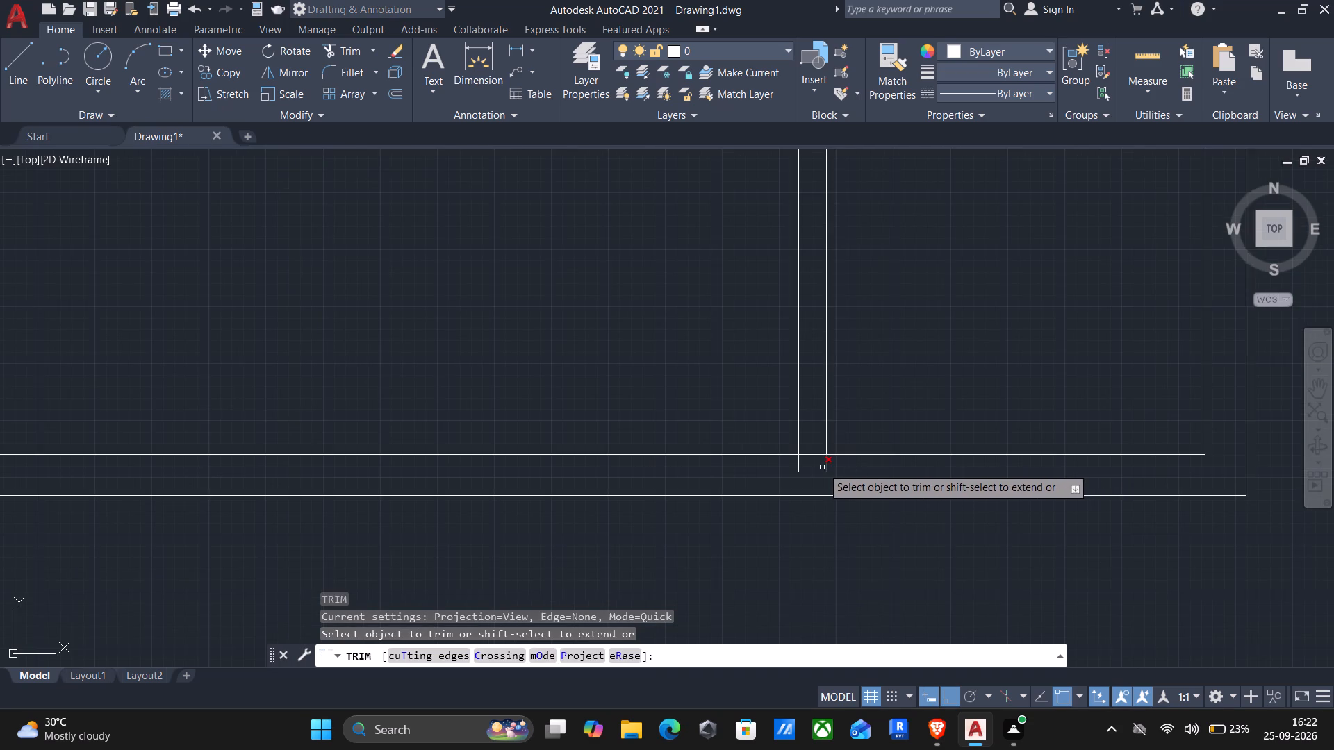
scroll(819, 467, up, 4)
drag(932, 448, 675, 427)
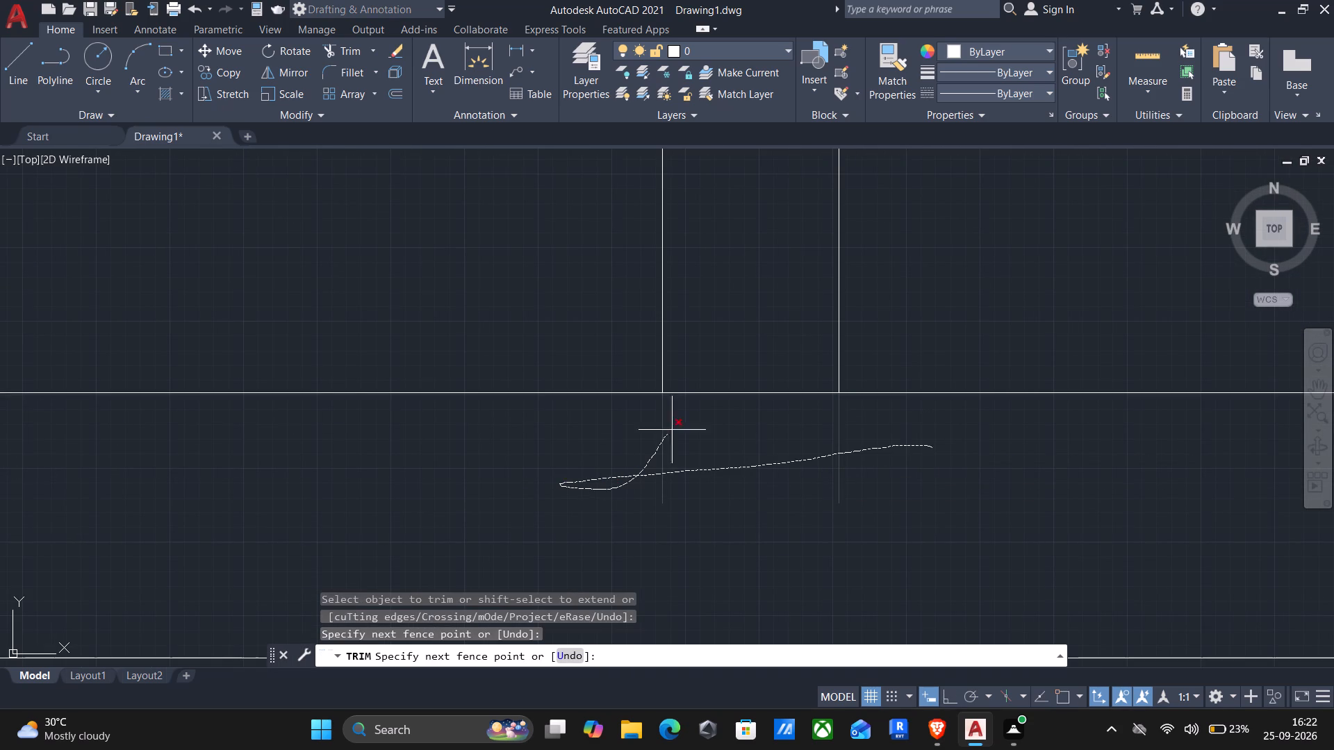
drag(675, 427, 722, 369)
scroll(723, 368, down, 6)
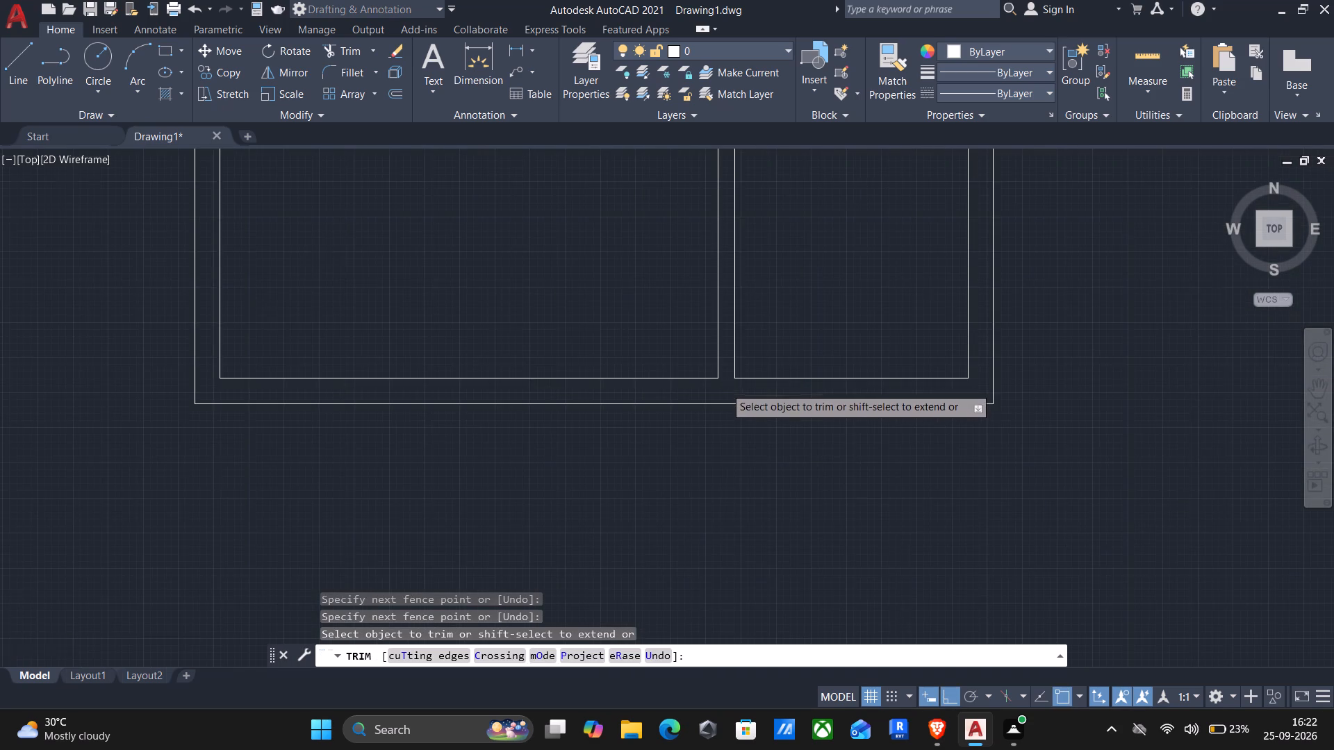
scroll(724, 387, down, 2)
middle_drag(723, 399, 780, 438)
key(Return)
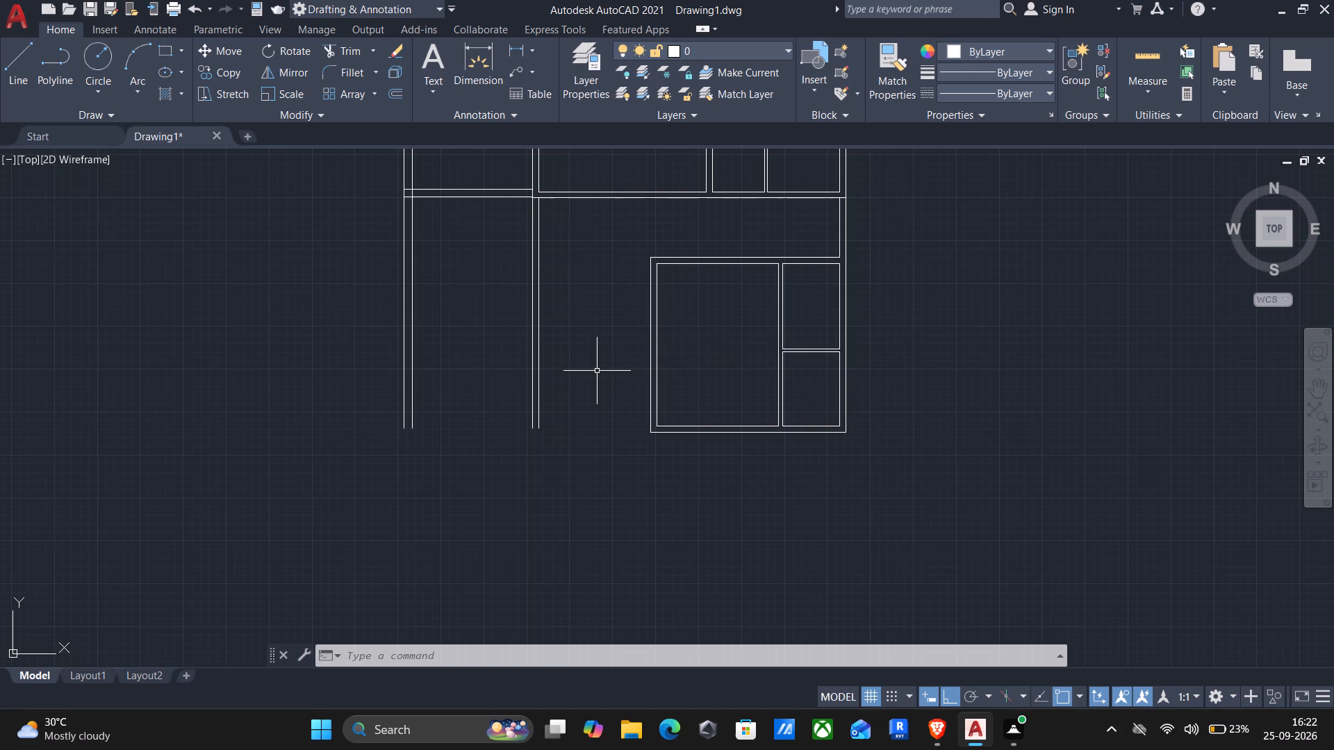
Trim away both lines of the middle vertical wall below the plan's horizontal cross wall.
text(tr)
key(Return)
drag(590, 351, 522, 351)
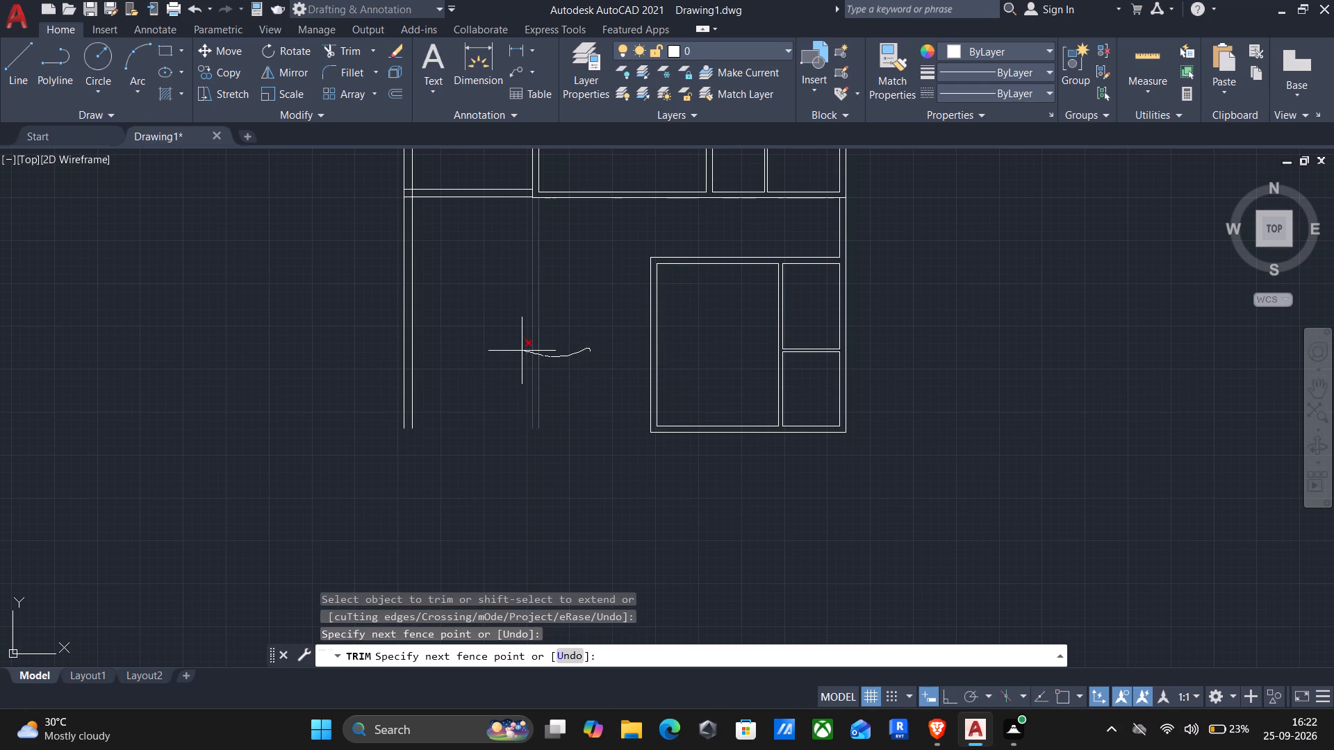
drag(522, 351, 520, 349)
key(Escape)
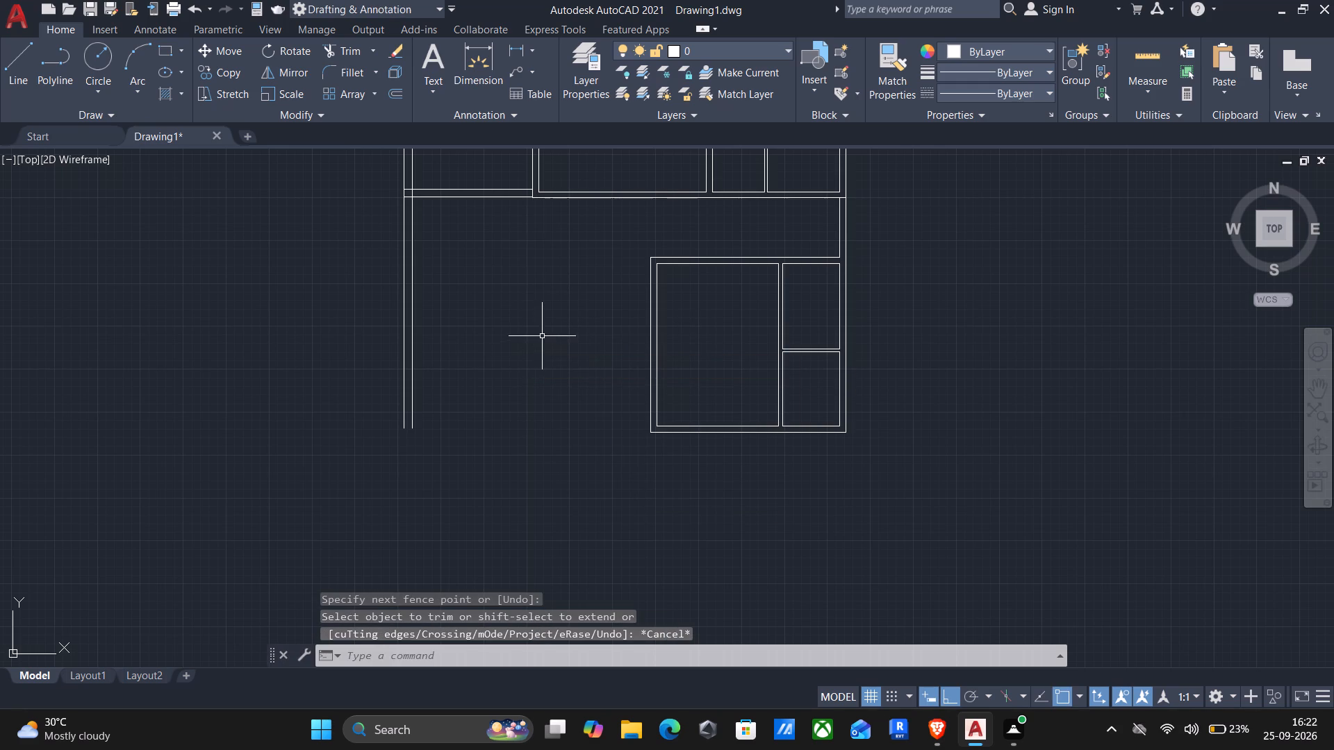
Offset the lower-right block's outer left wall line 18'8" to the left.
key(o)
key(Return)
drag(639, 339, 630, 338)
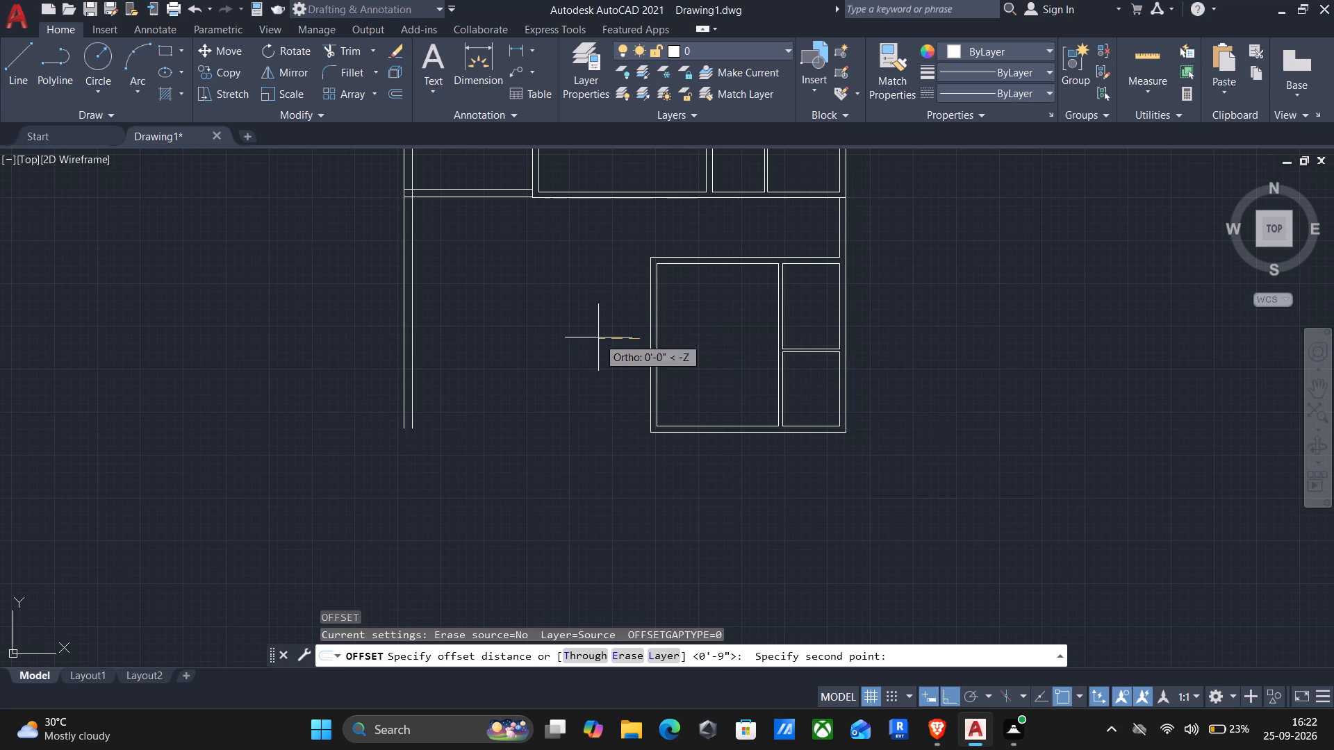
click(552, 337)
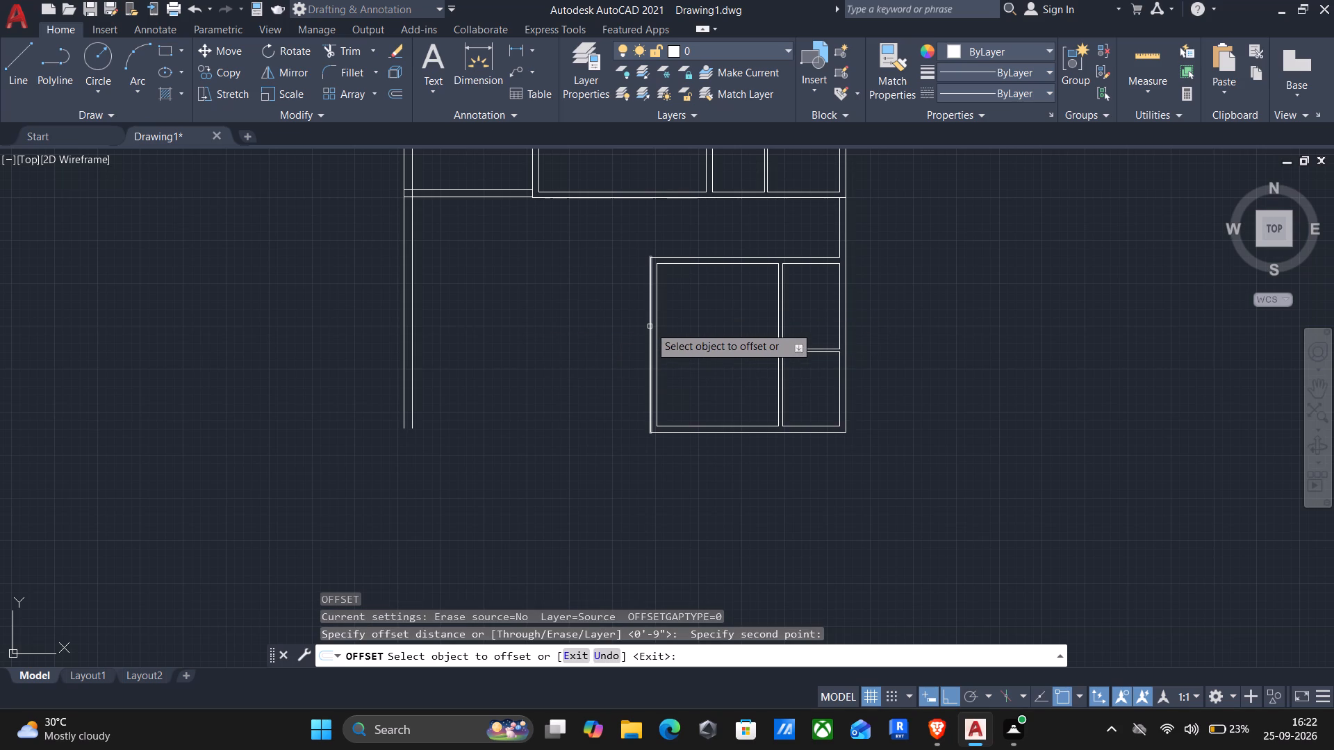
click(650, 327)
key(1)
key(8)
key(apostrophe)
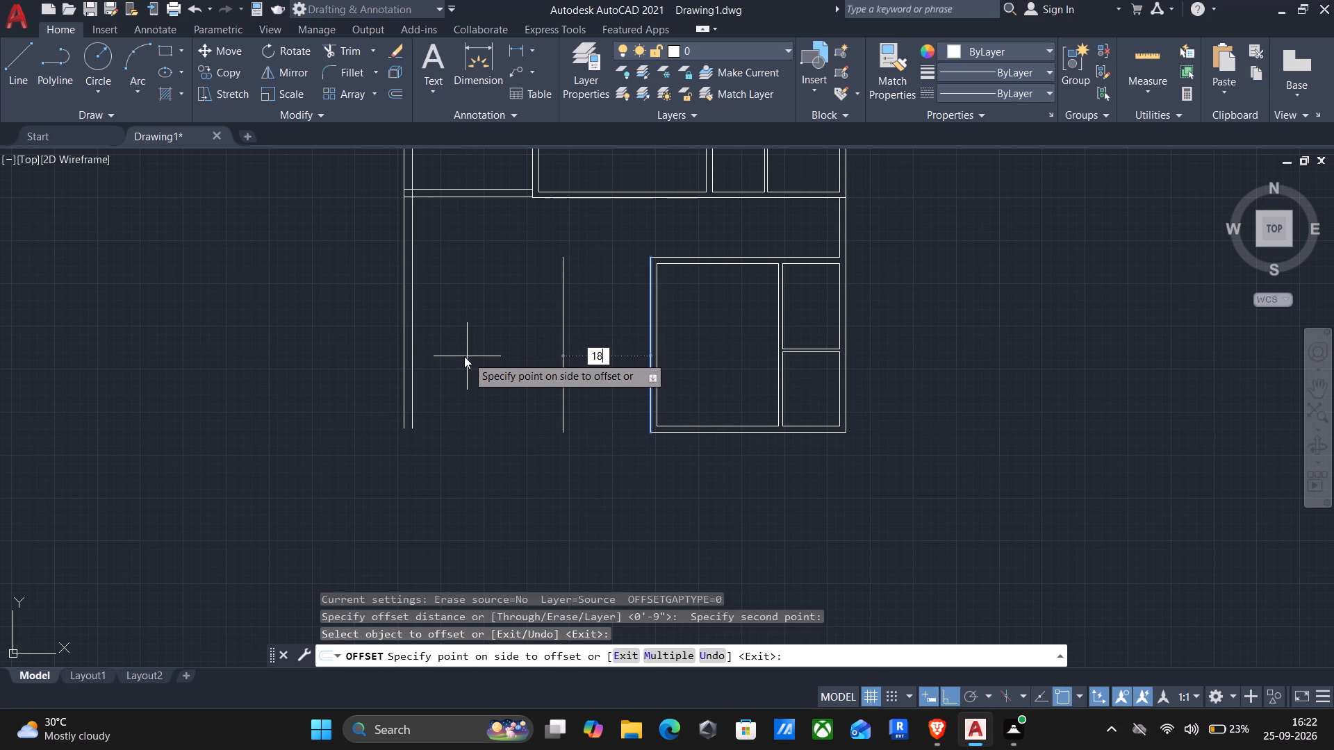
key(8)
key(shift+quotedbl)
key(Return)
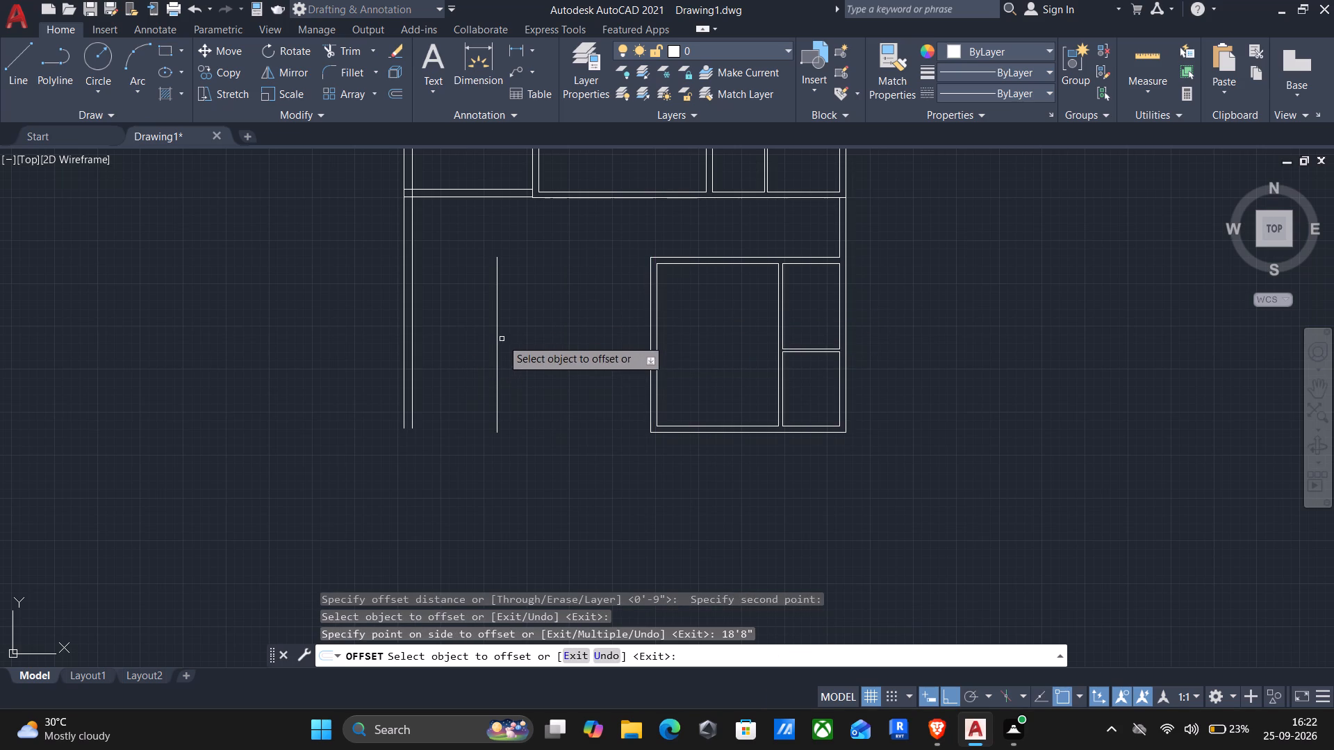
Offset the new vertical line in the lower-left area 9" to the left to form a wall.
click(499, 341)
key(9)
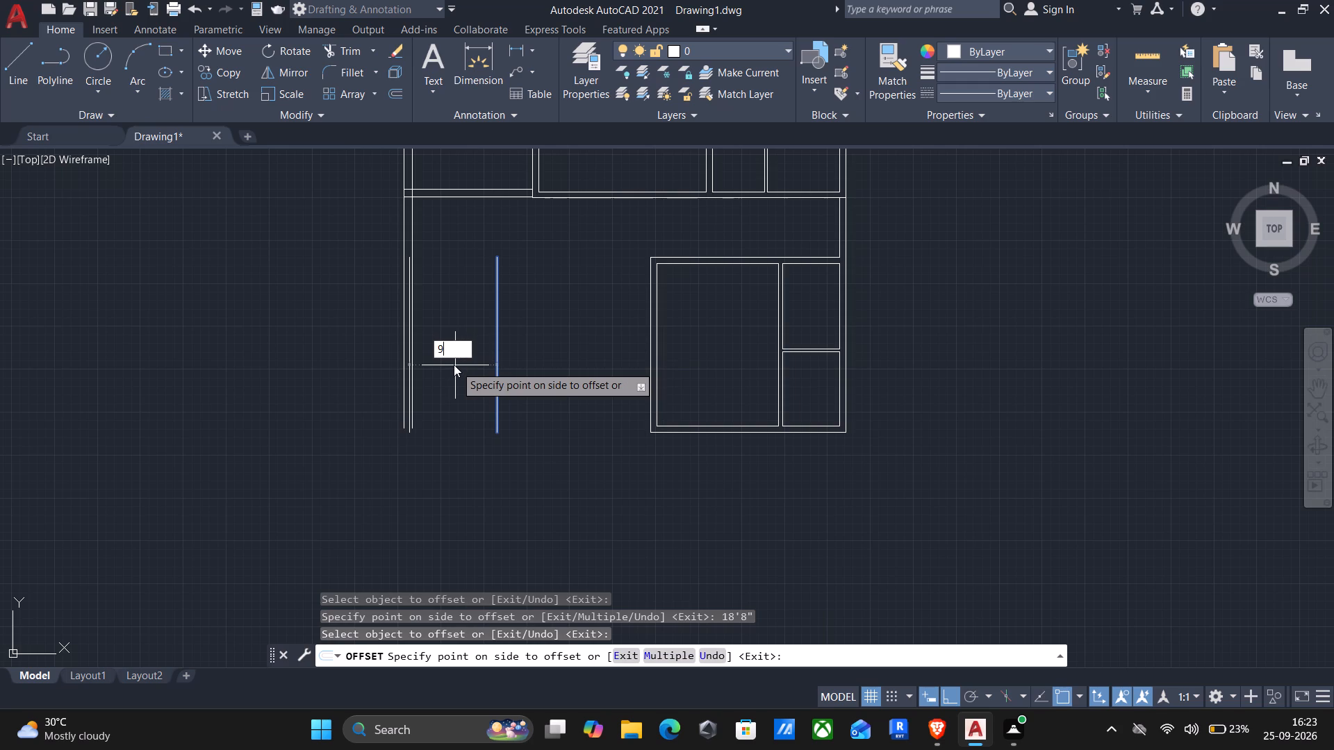
key(shift+quotedbl)
key(Return)
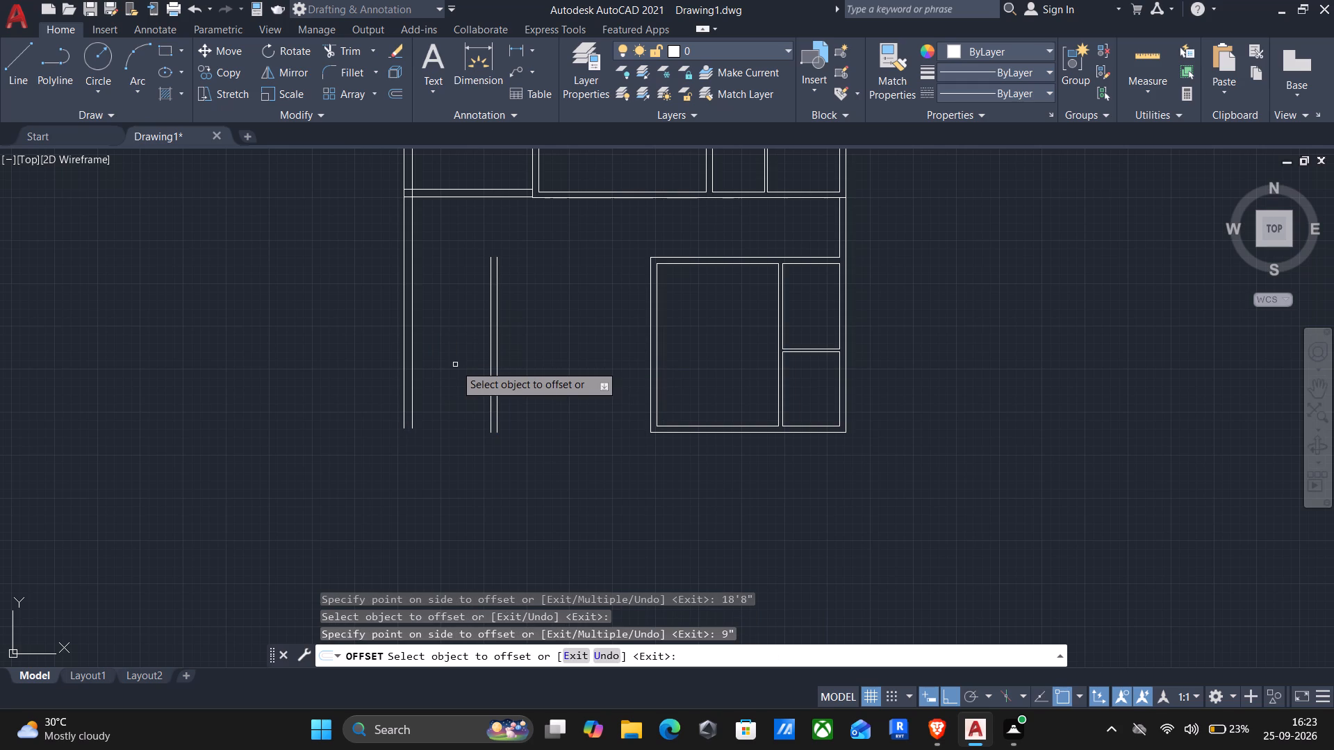
key(Return)
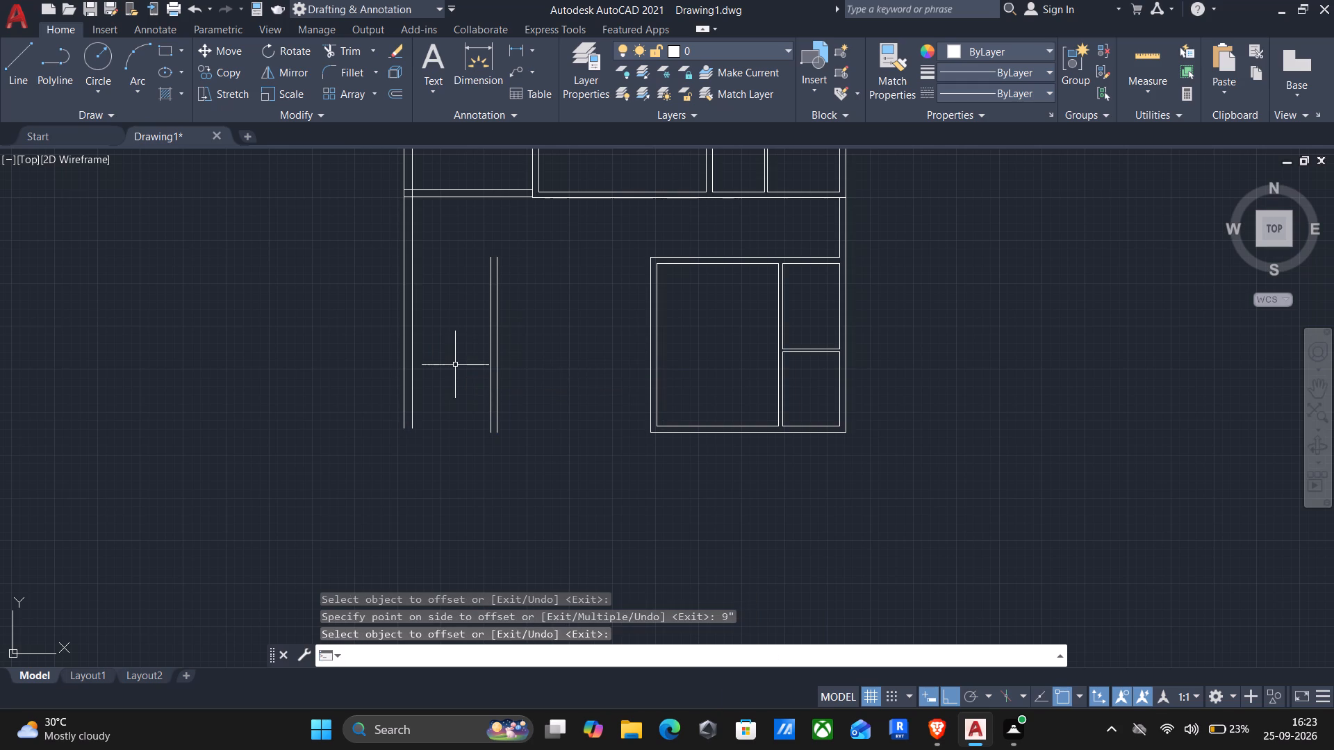
Extend both lines of the new vertical wall up to the plan's horizontal cross wall.
text(ex)
key(Return)
drag(455, 365, 544, 302)
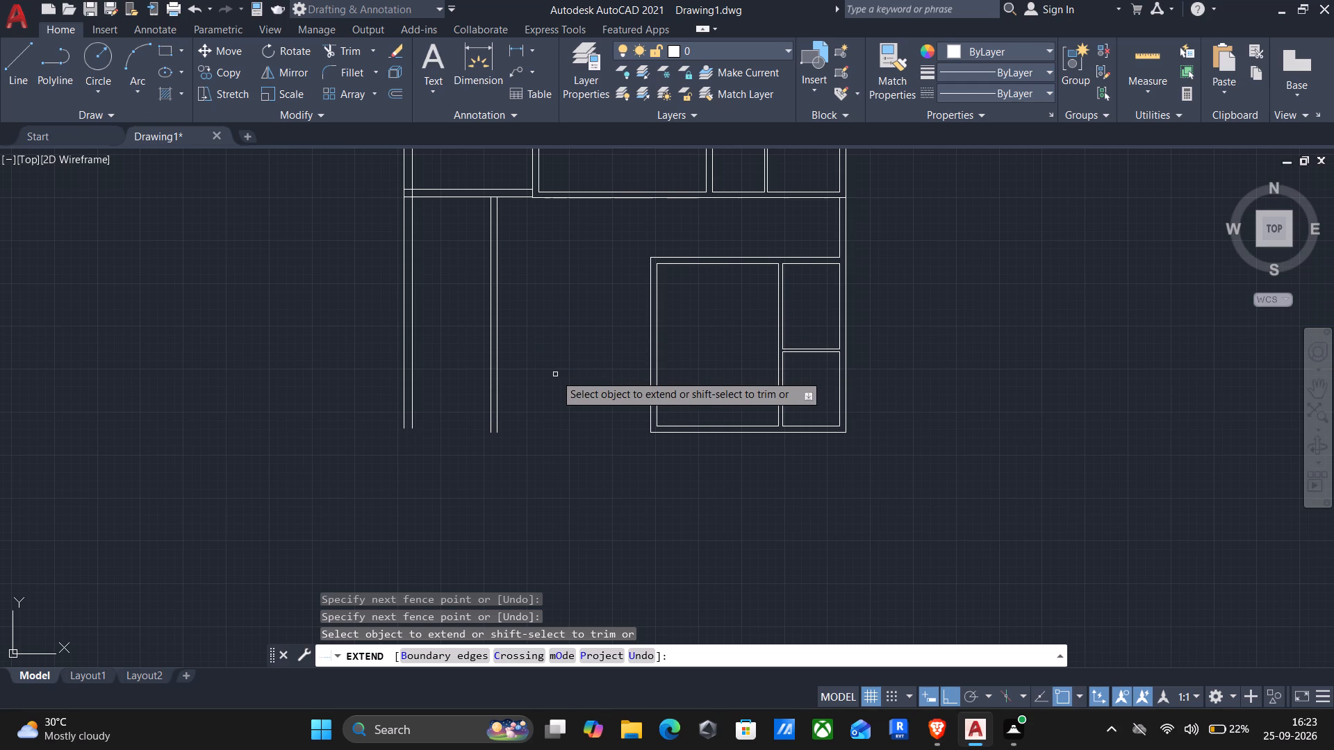
key(Escape)
Trim the lower cross wall line between the two lines of the new vertical wall.
text(tr)
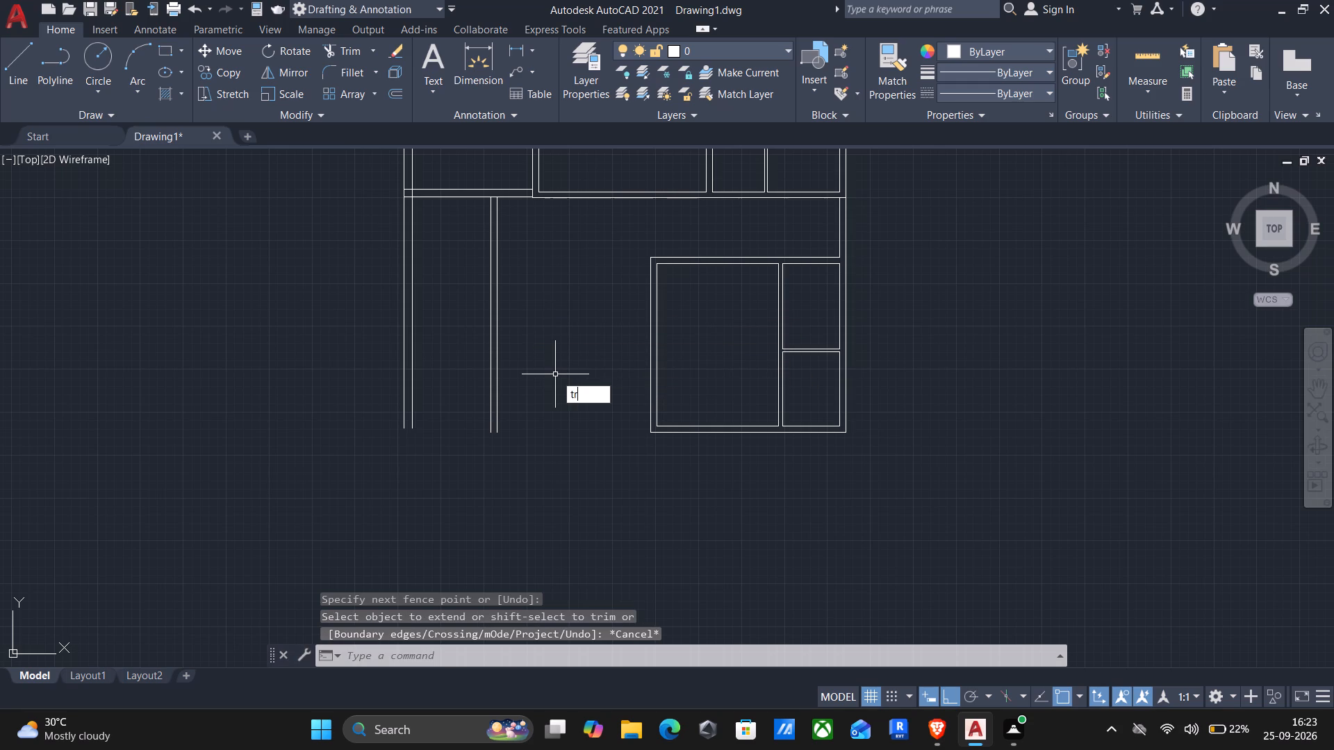
key(Return)
scroll(500, 205, up, 1)
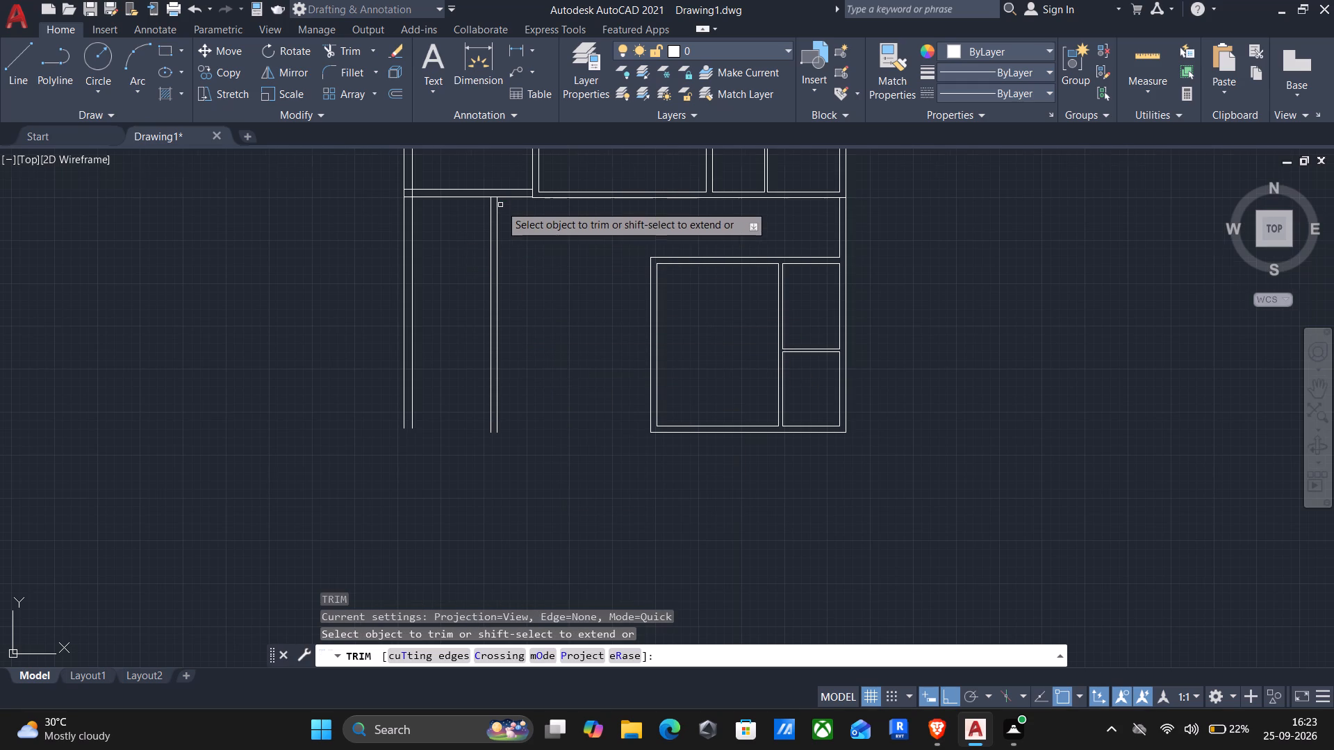
scroll(500, 205, up, 3)
scroll(440, 199, down, 2)
click(434, 181)
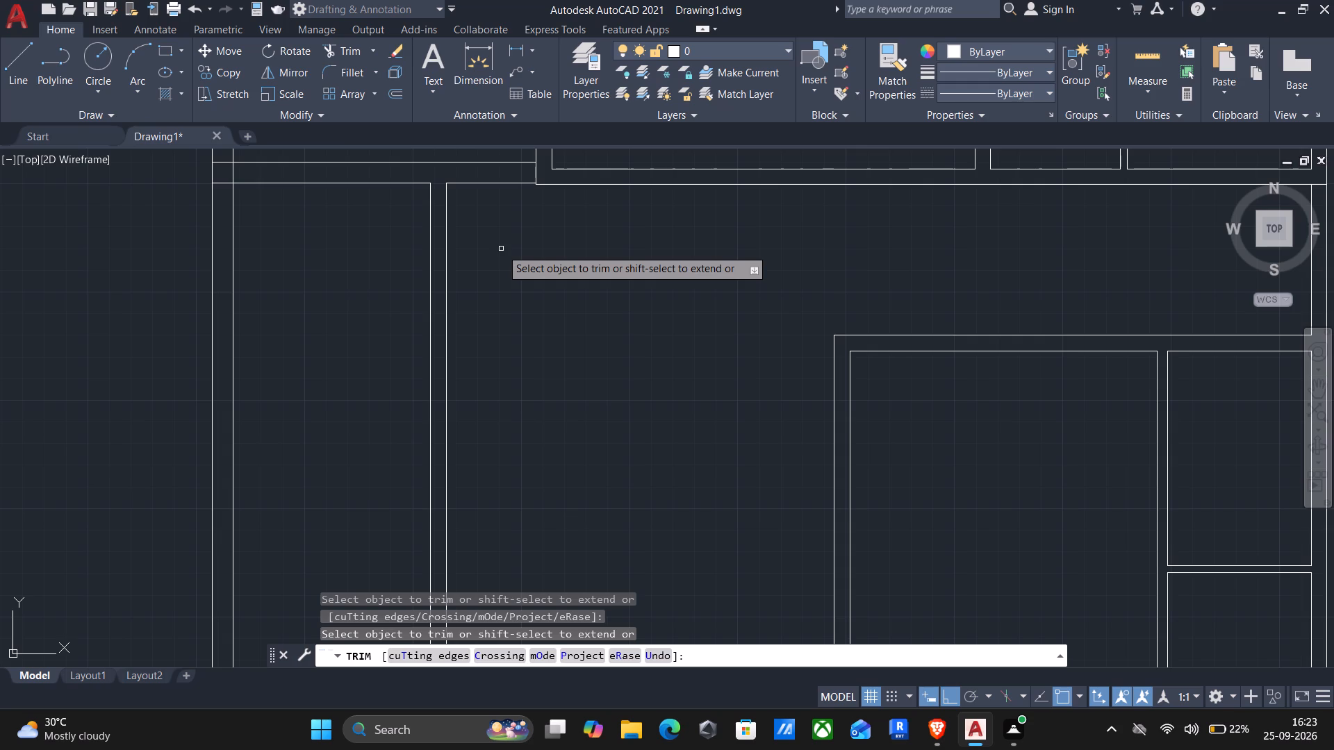
key(Escape)
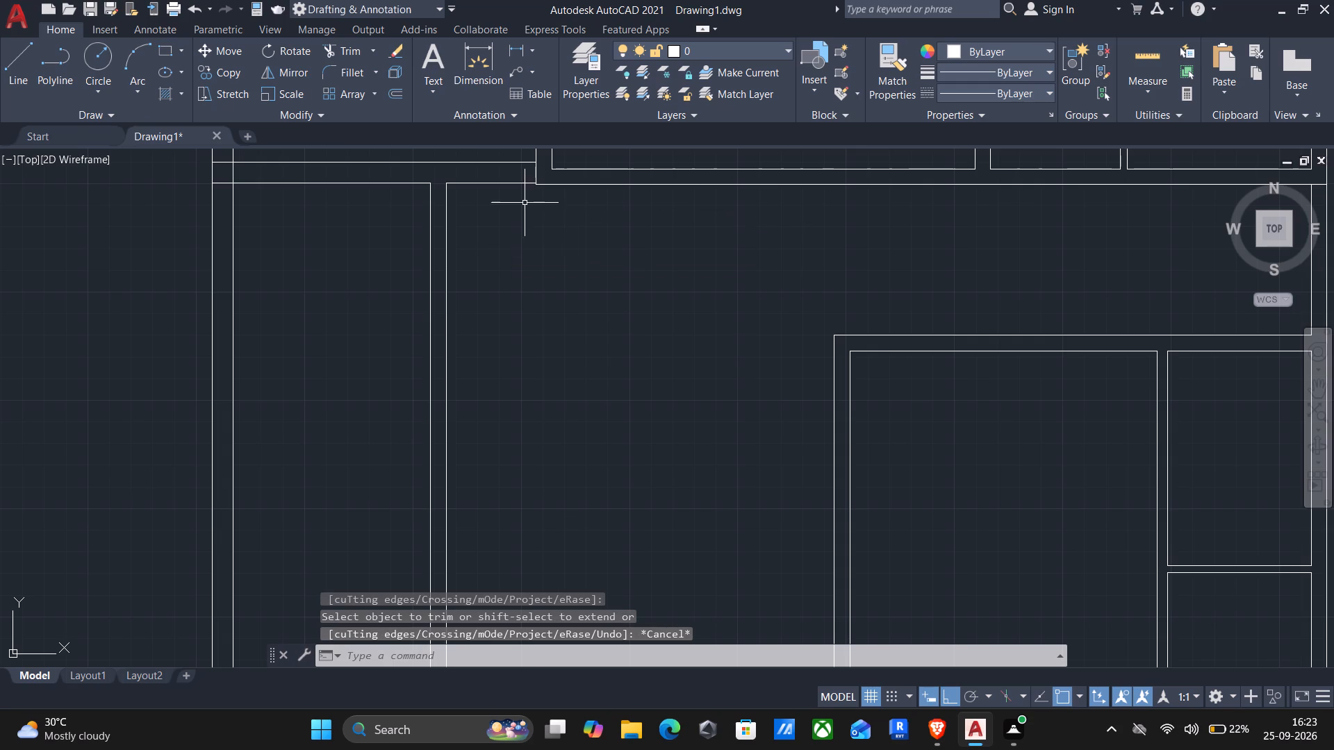
Examine the upper-left room, the adjoining rooms and the cross wall junction with Quick Measure.
middle_drag(525, 209, 777, 329)
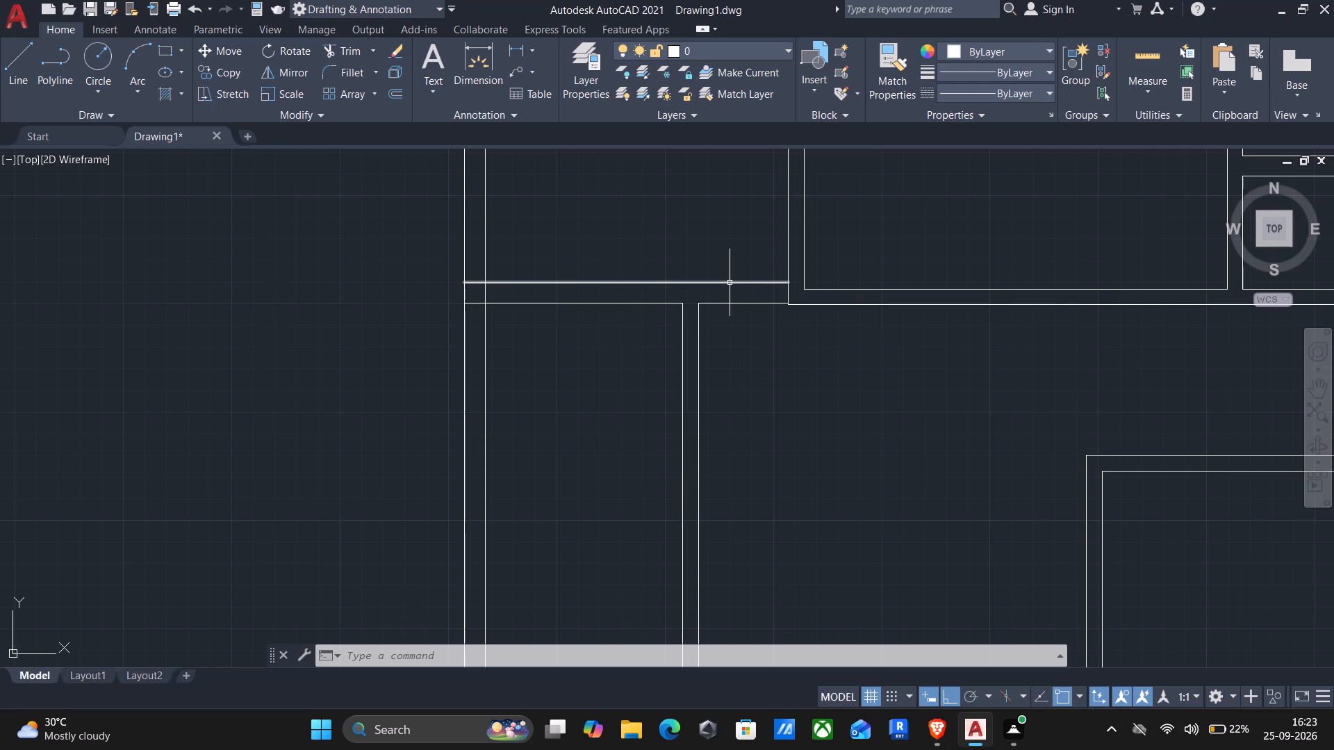
middle_drag(735, 285, 781, 344)
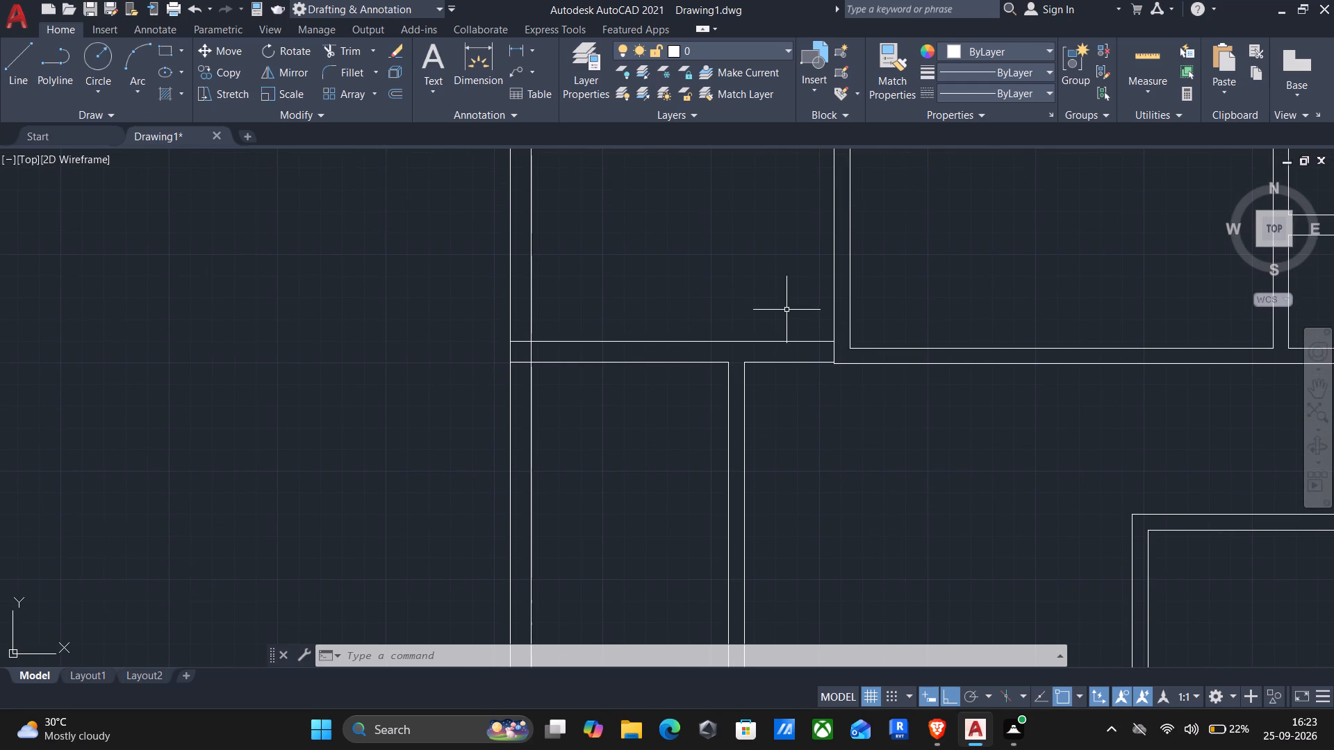
middle_drag(934, 255, 990, 379)
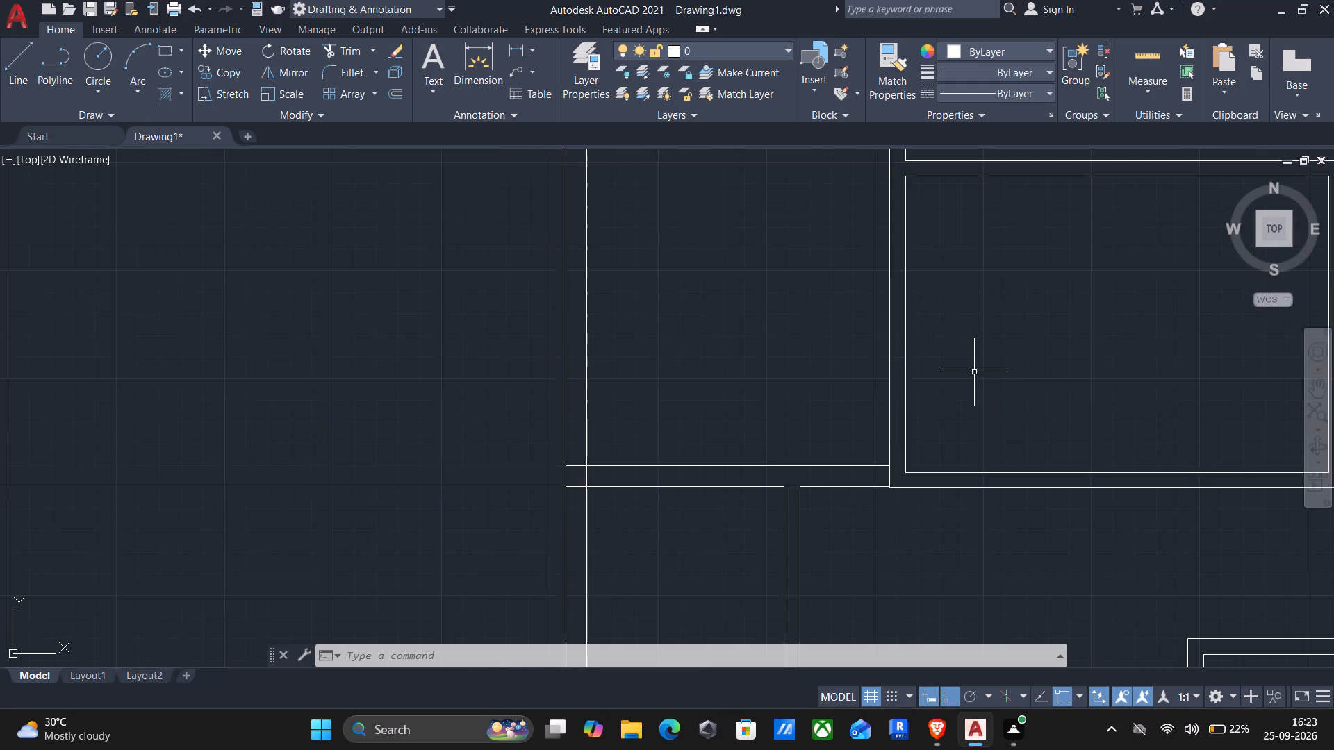
scroll(967, 369, down, 2)
middle_drag(956, 342, 941, 419)
scroll(934, 256, up, 4)
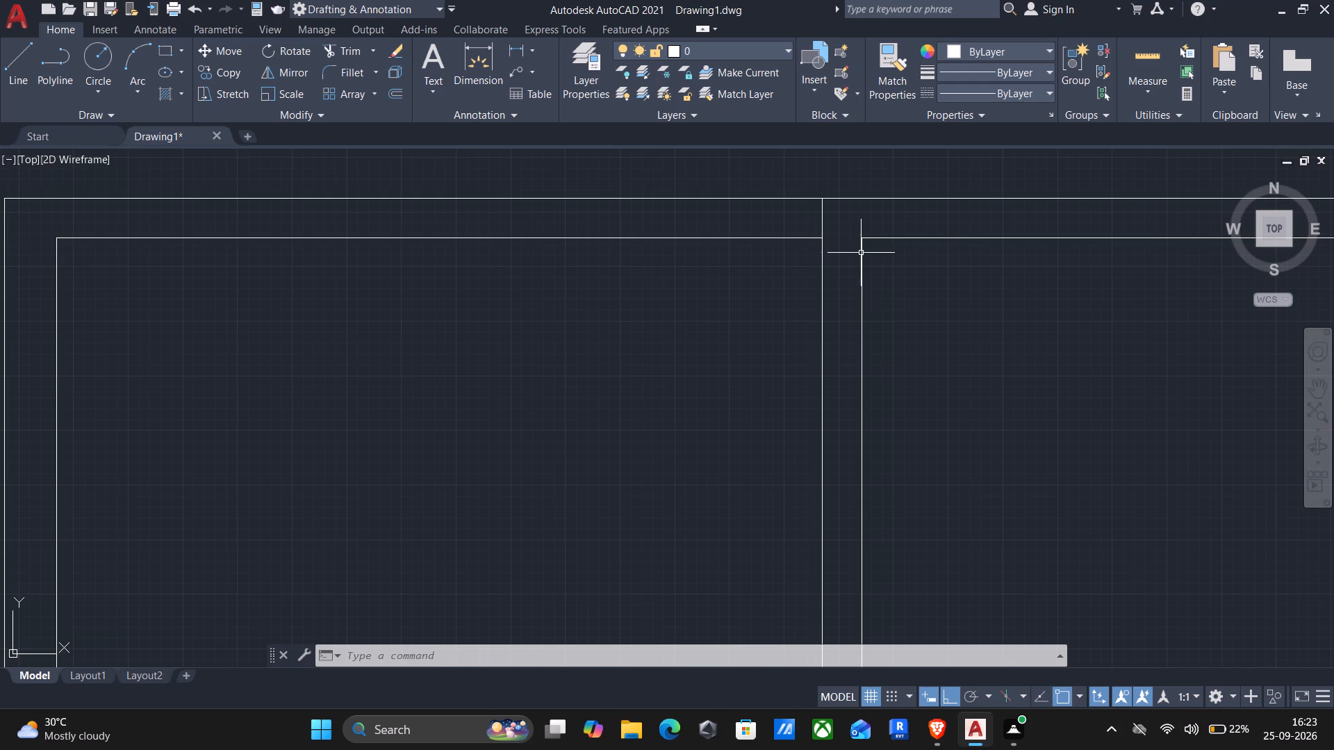
click(1158, 54)
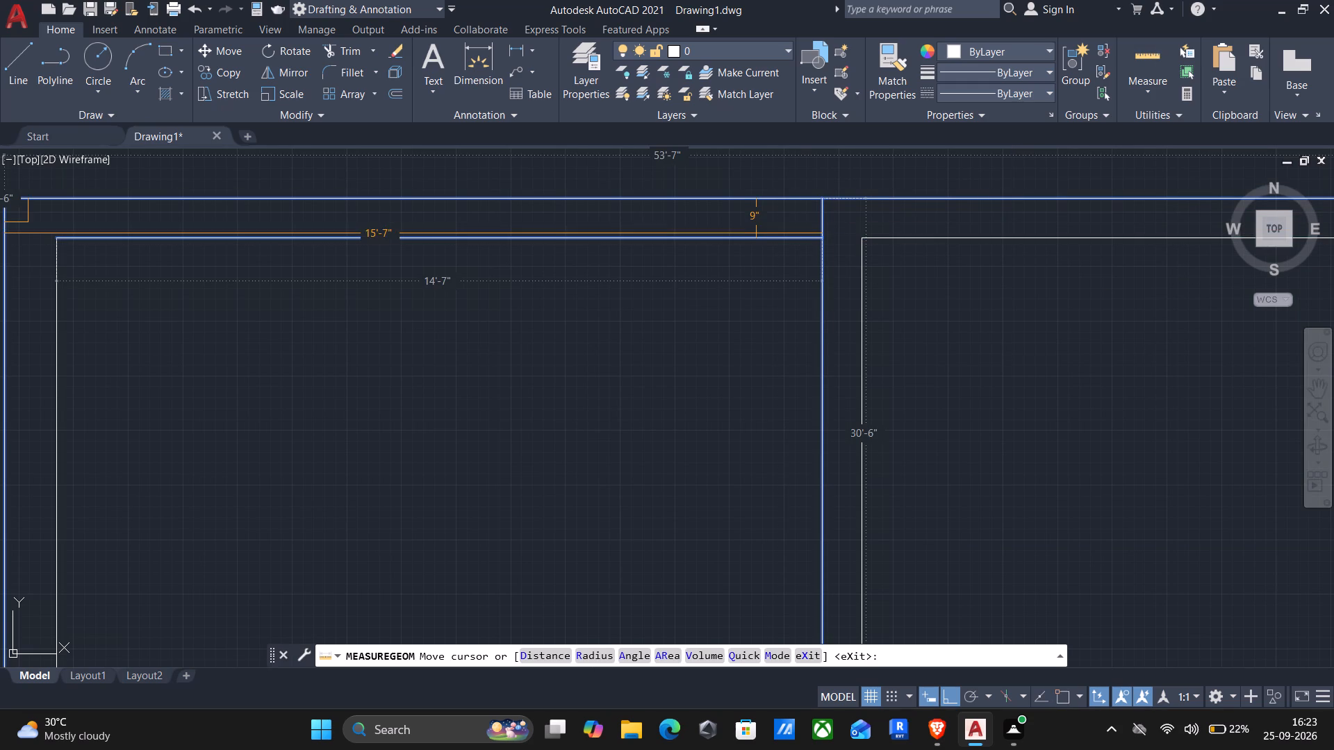
middle_drag(755, 224, 809, 172)
middle_drag(800, 346, 859, 248)
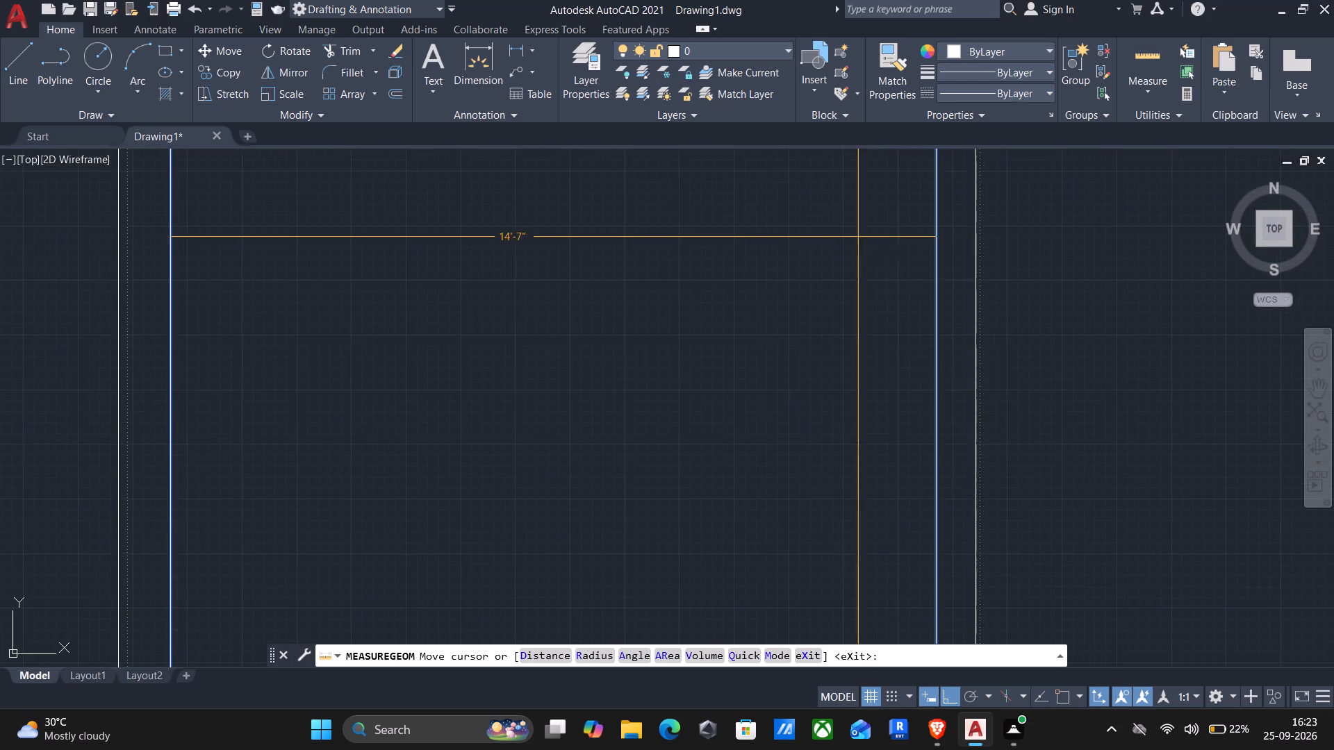
scroll(853, 277, down, 3)
middle_drag(851, 381, 823, 300)
middle_drag(830, 353, 806, 332)
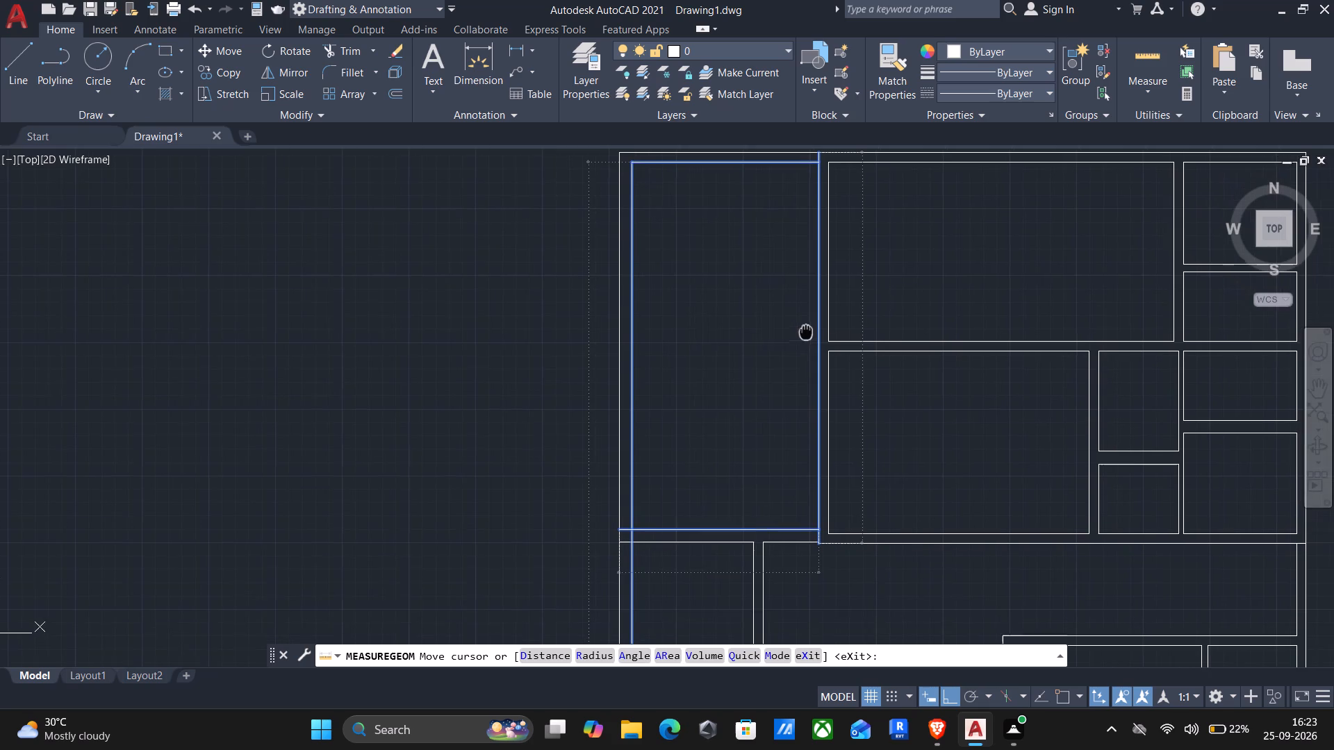
middle_drag(806, 332, 806, 331)
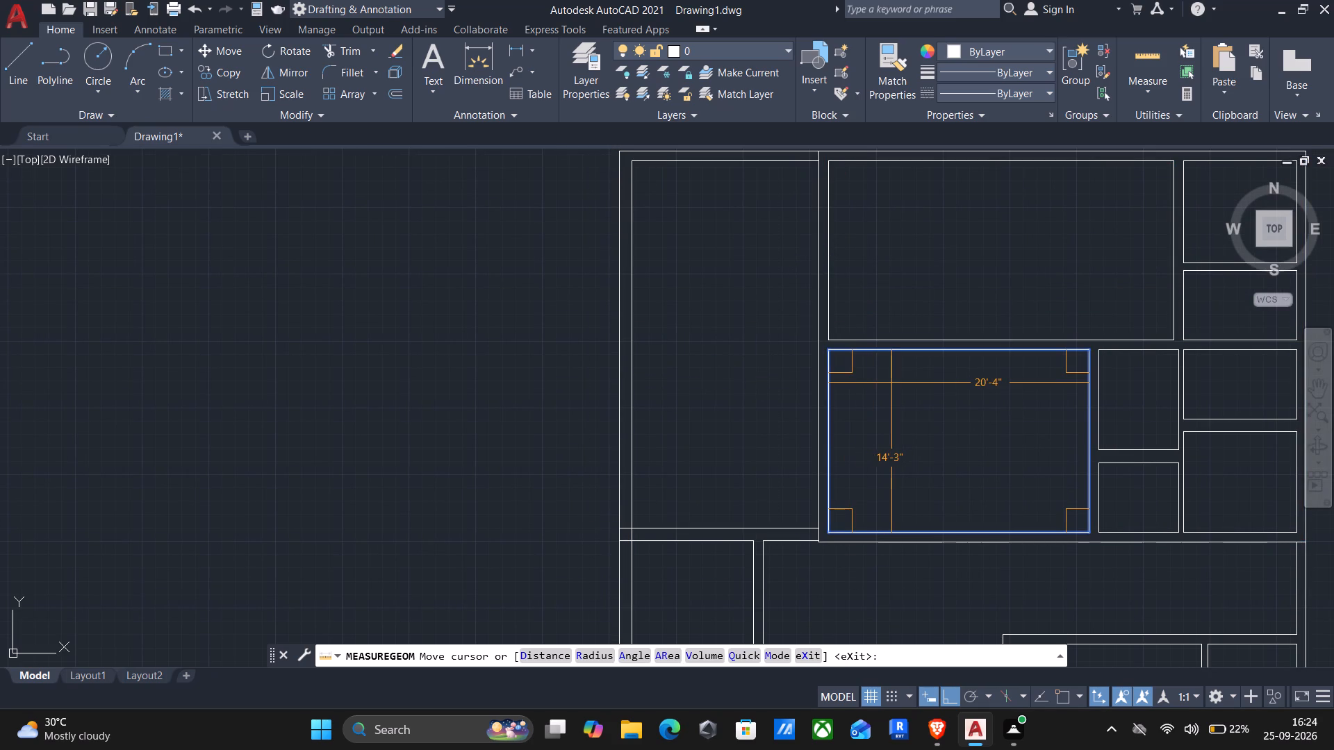
middle_drag(916, 385, 973, 309)
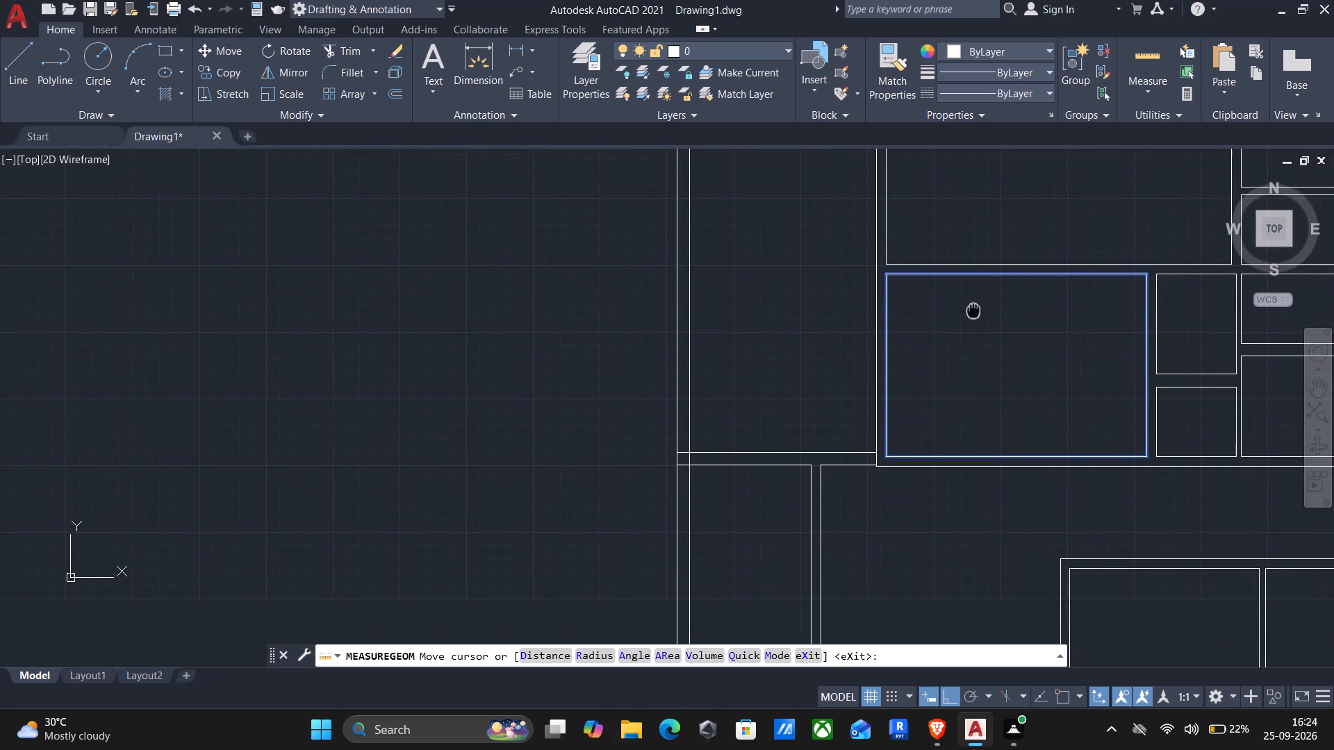
middle_drag(973, 309, 973, 308)
middle_drag(825, 400, 820, 333)
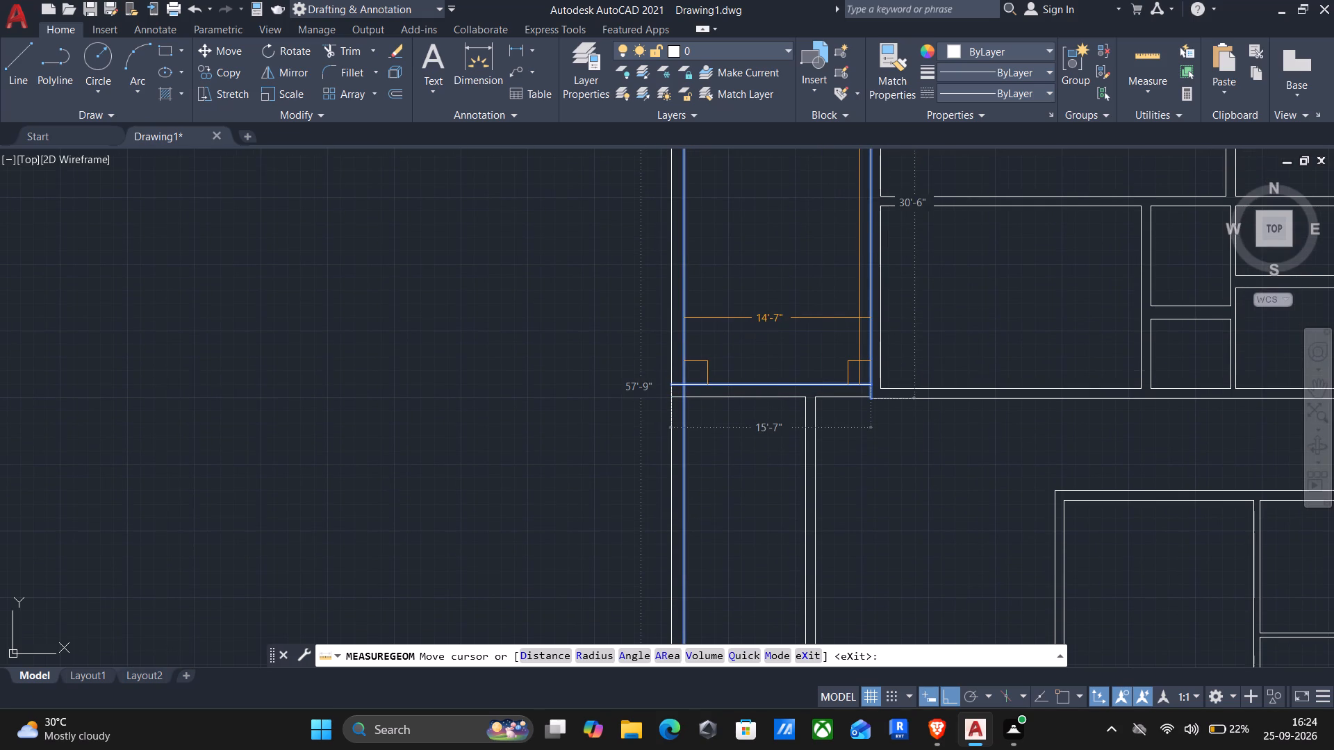
key(Escape)
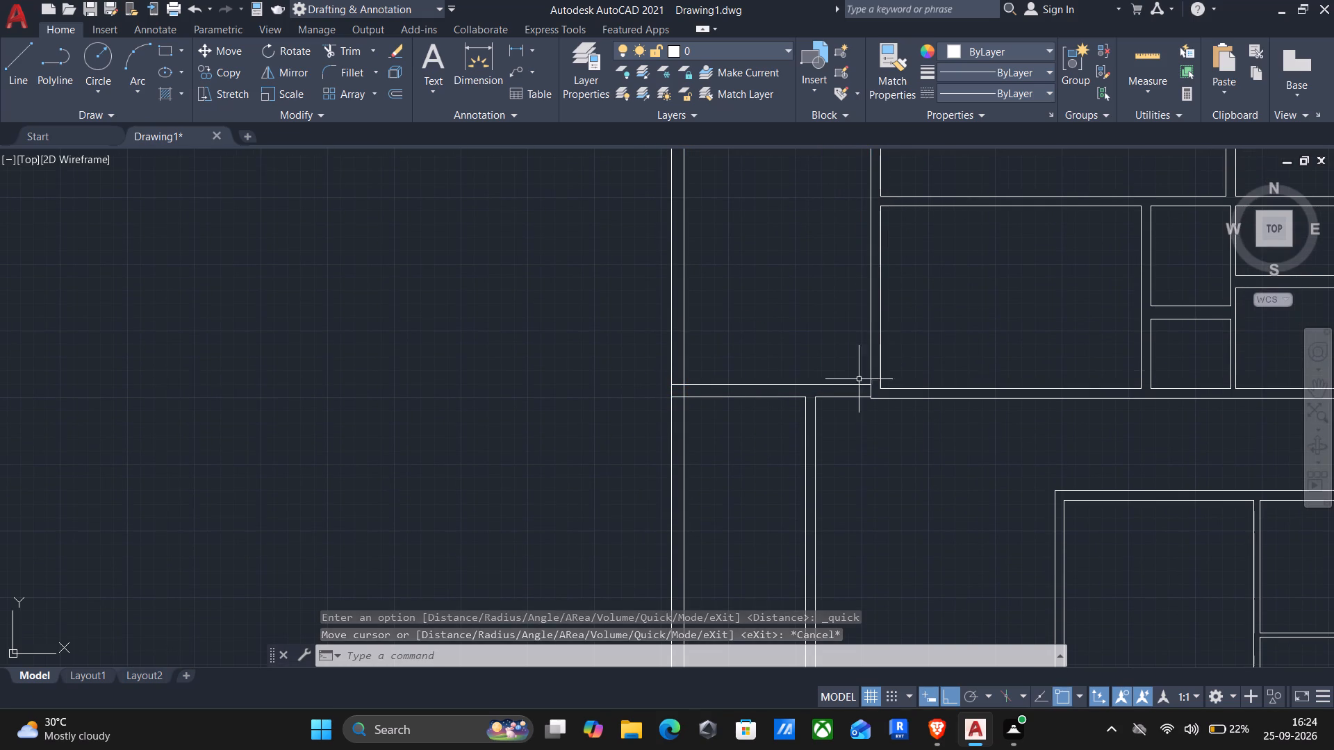
Fillet the new vertical wall's left line to the upper cross wall line at zero radius.
key(f)
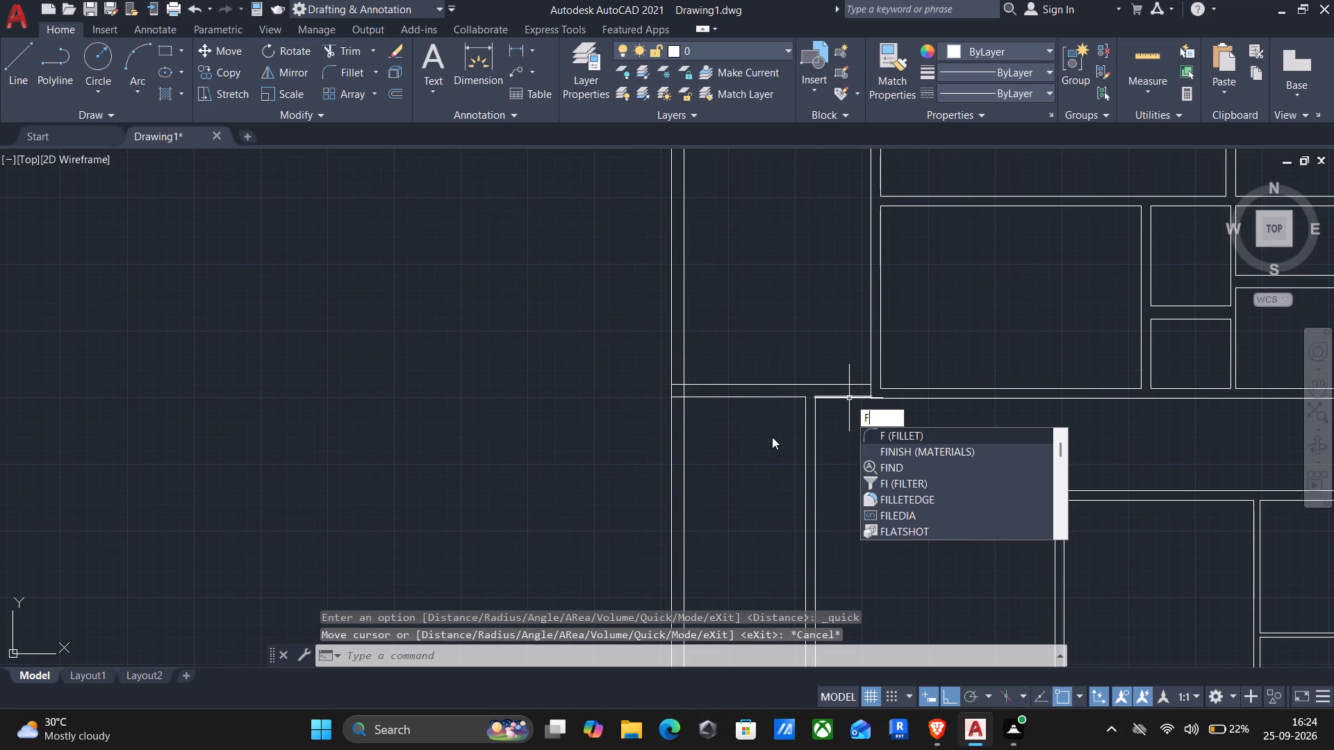
key(Return)
click(805, 406)
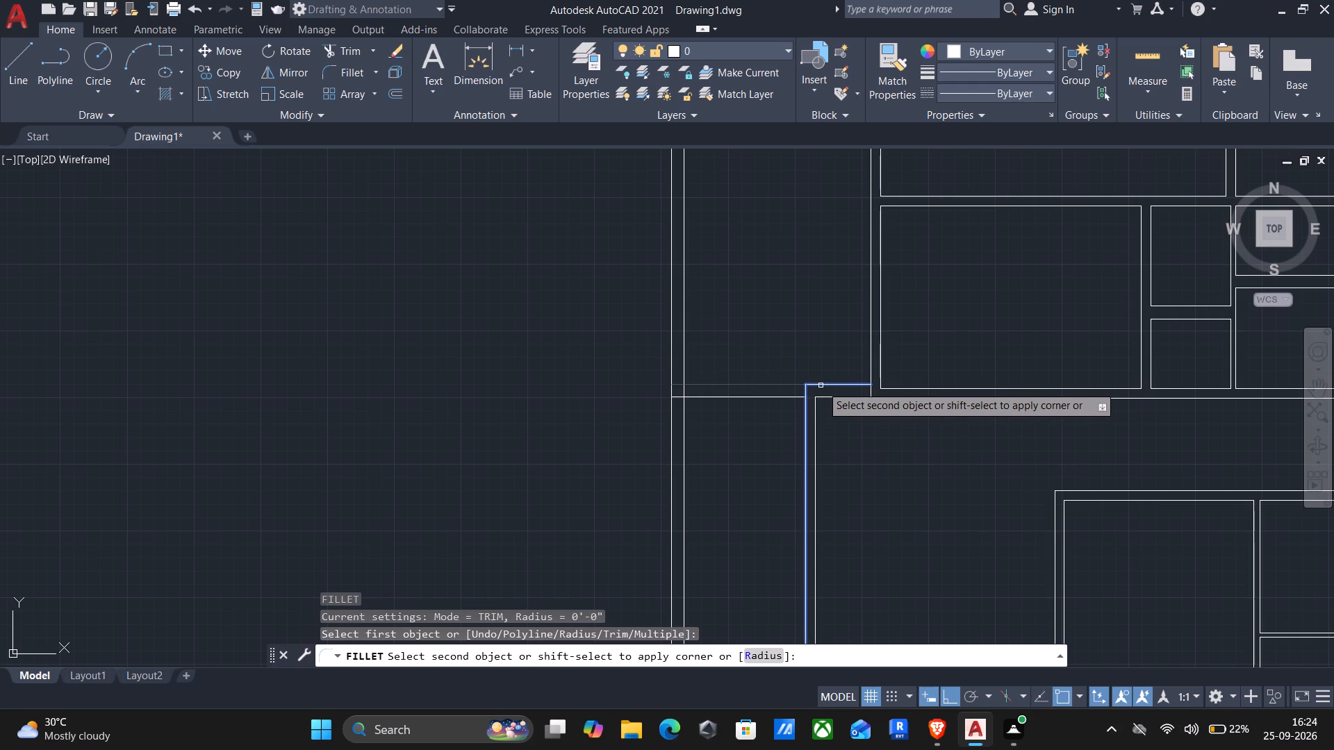
click(823, 385)
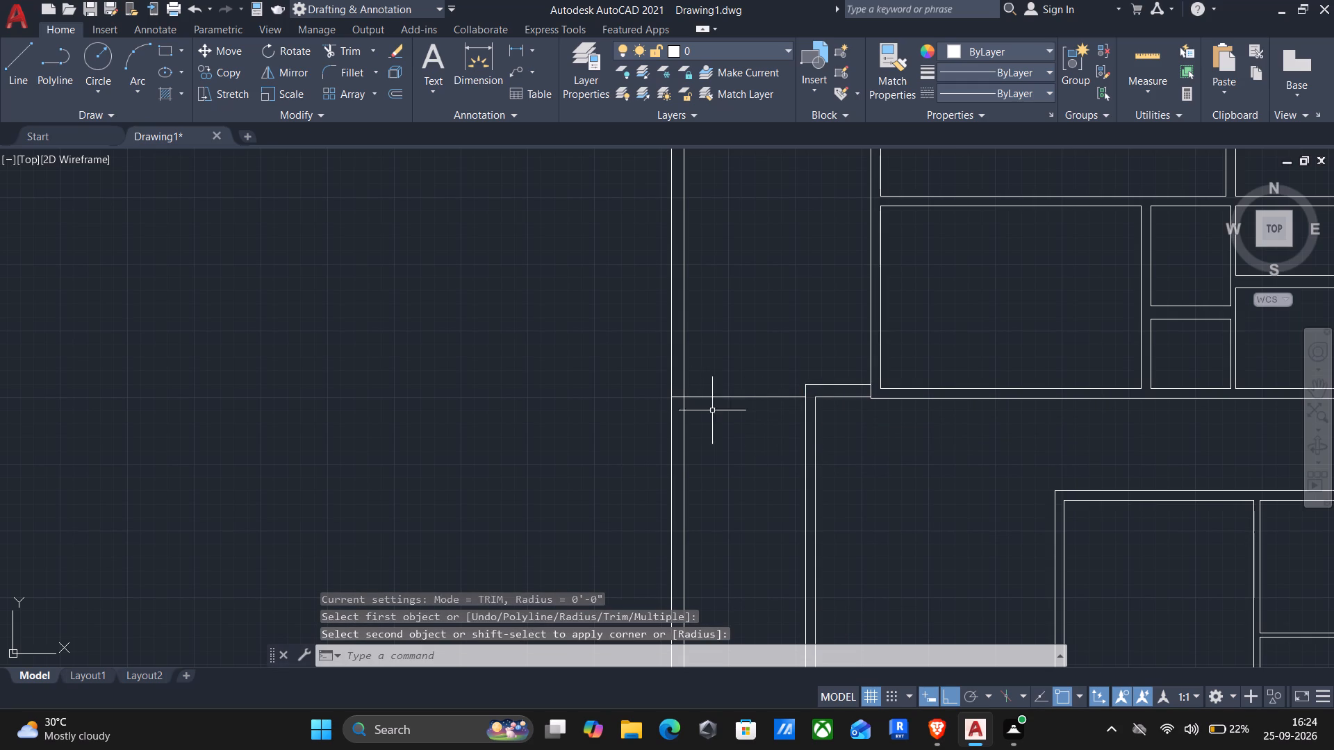
Trim the end of the upper-left room's right vertical wall line that crosses the cross wall between its two lines.
scroll(747, 417, down, 1)
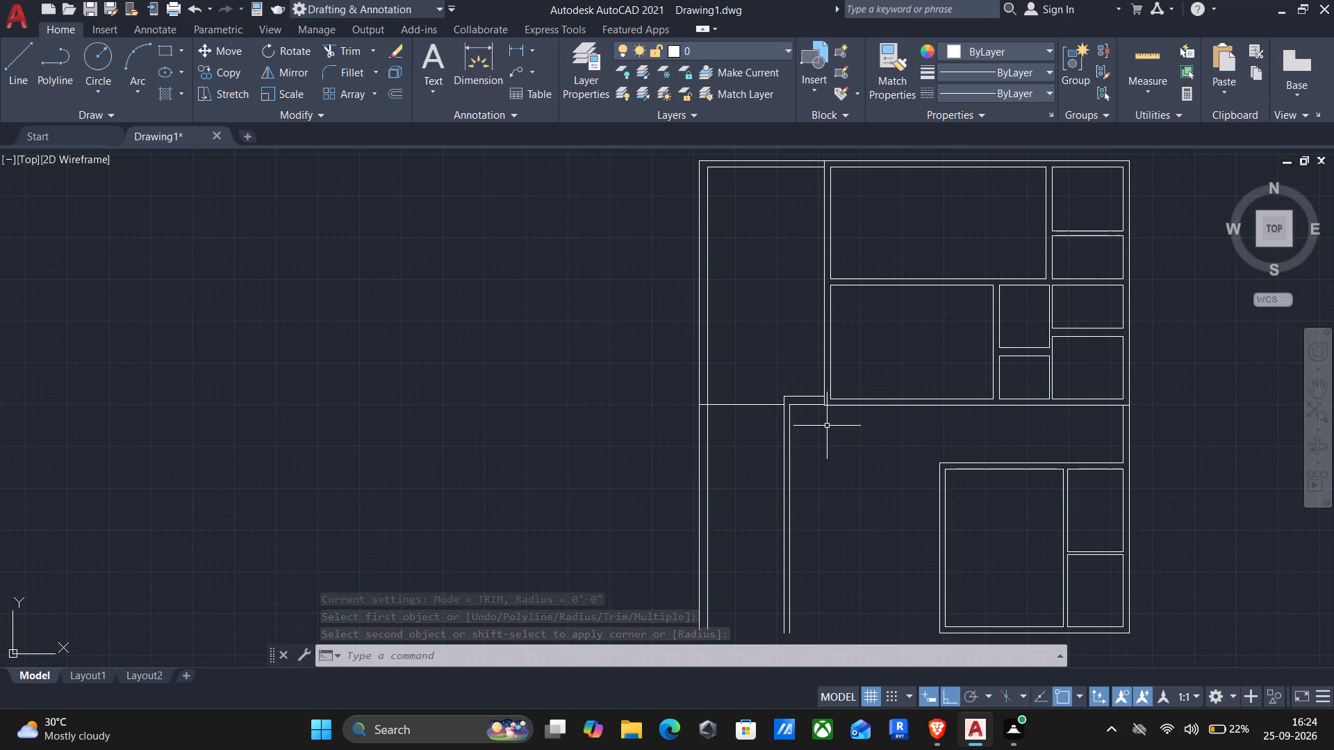
text(tr)
key(Return)
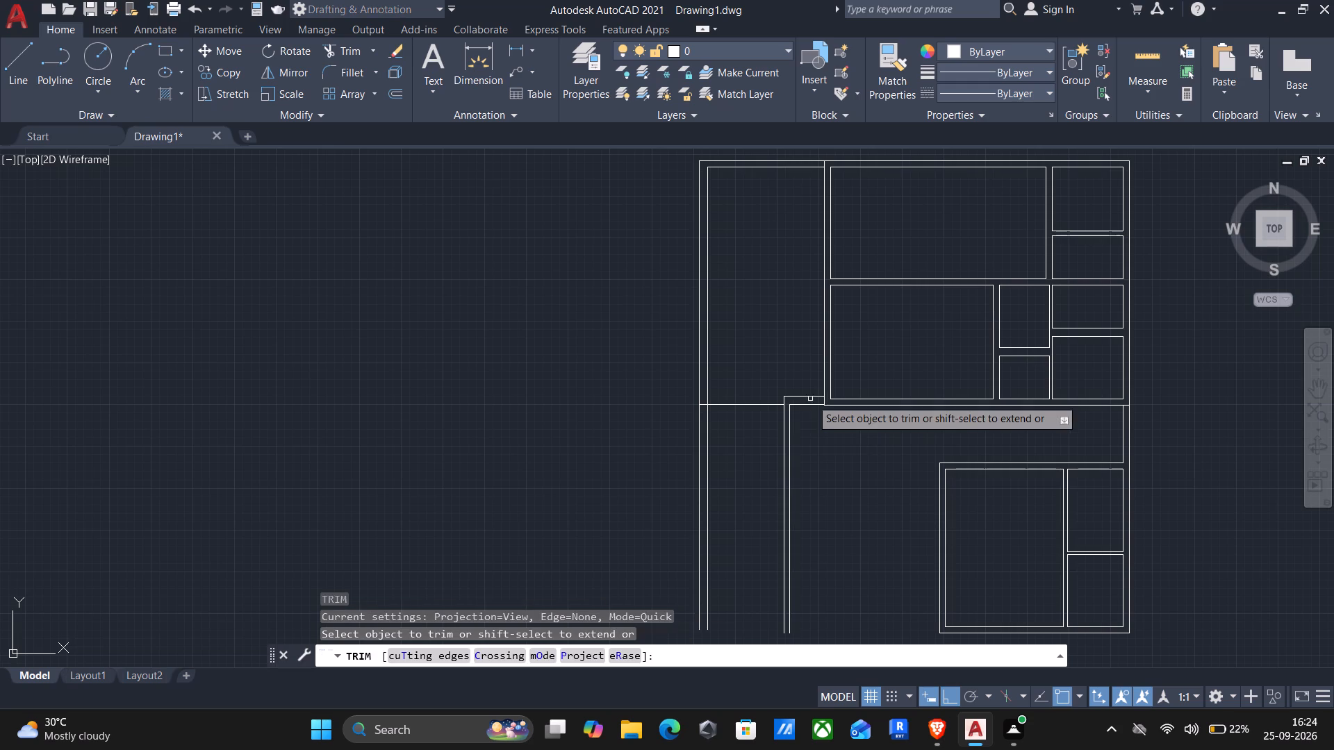
scroll(817, 396, up, 4)
drag(870, 402, 818, 424)
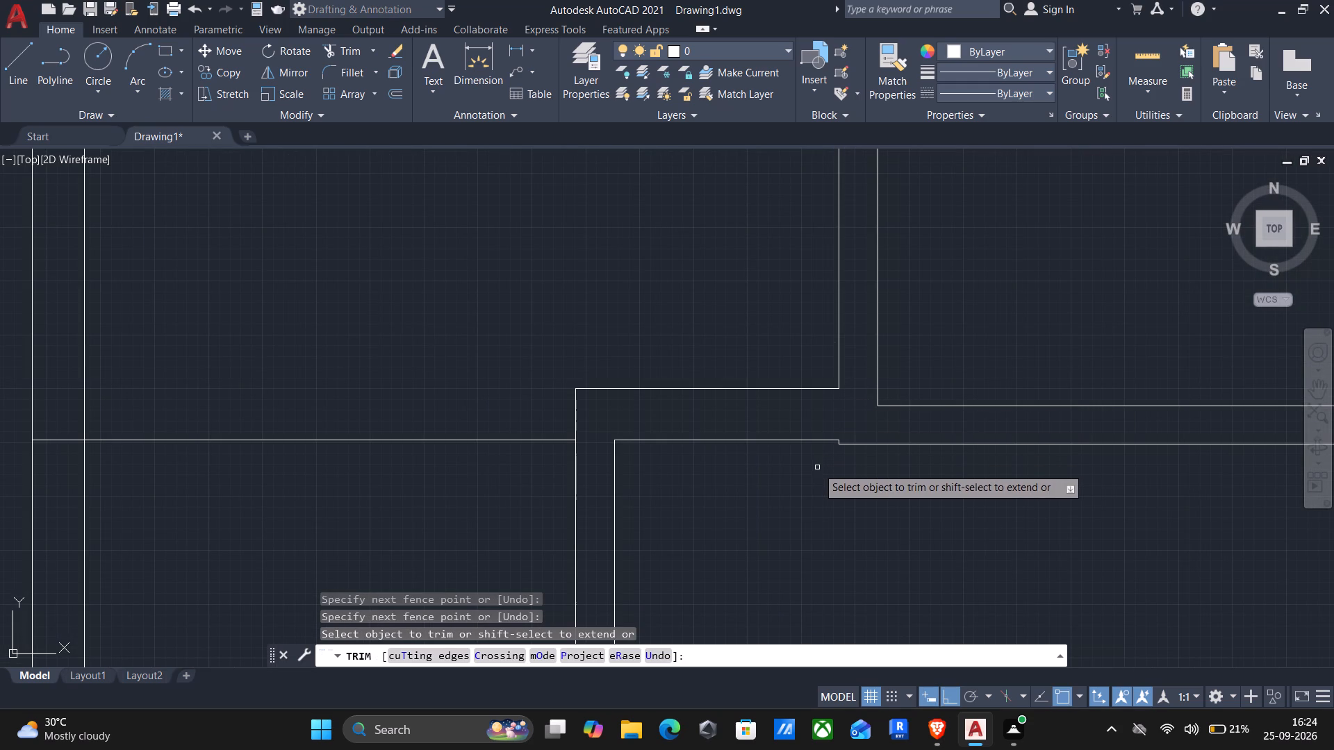
scroll(821, 477, down, 2)
middle_drag(903, 491, 770, 408)
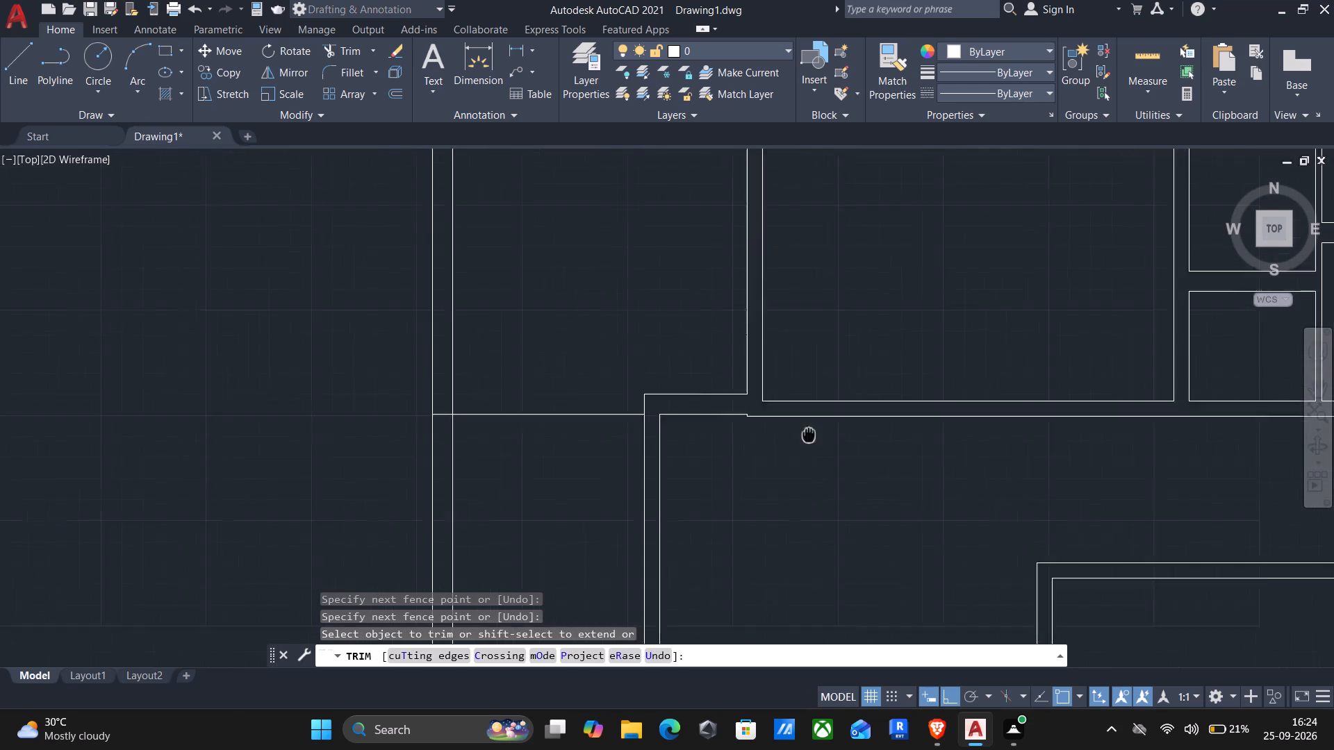
middle_drag(770, 408, 654, 331)
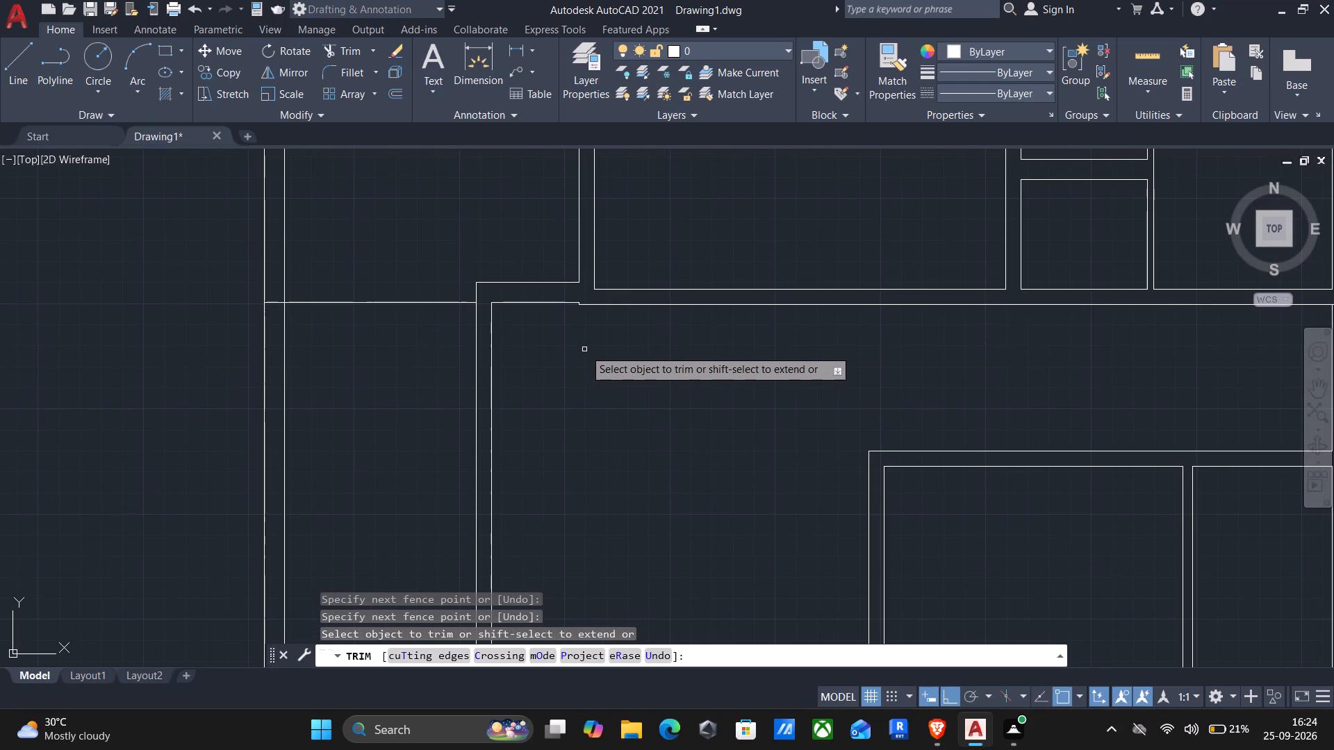
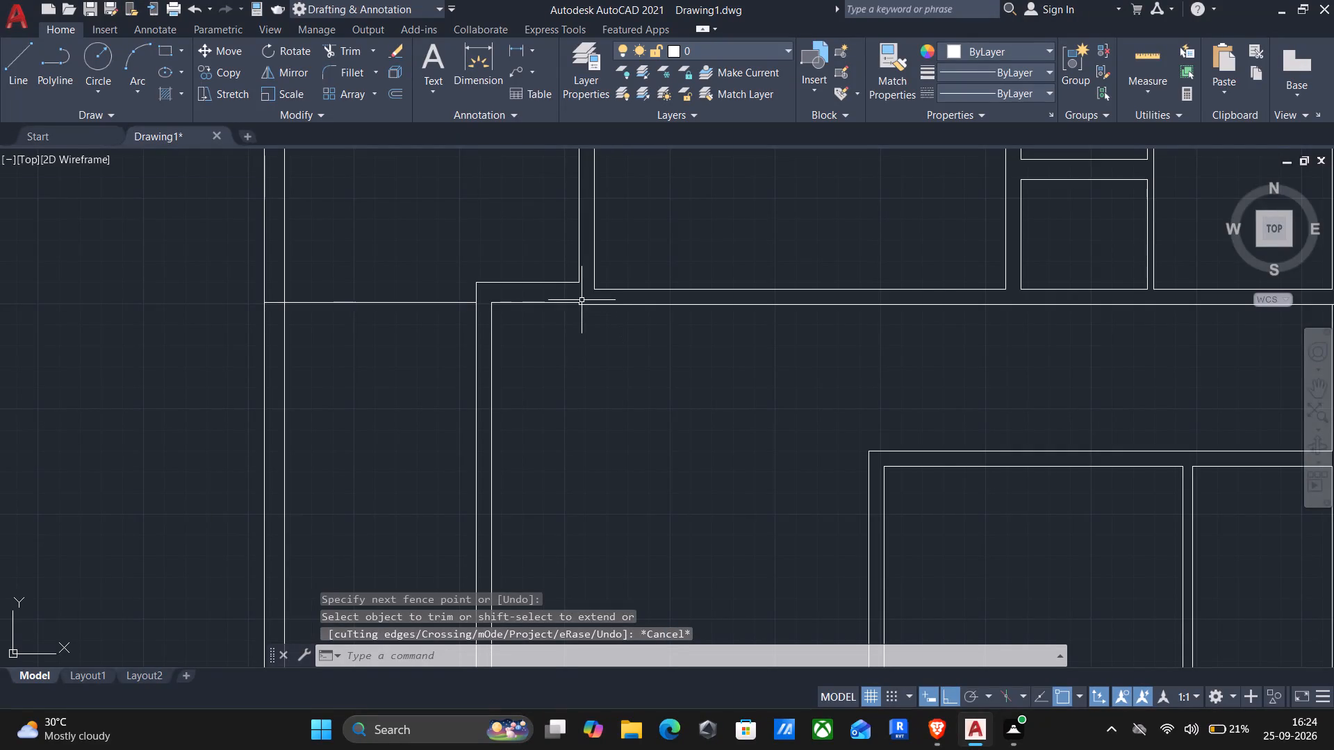
Erase the leftover lower cross wall segment and the tiny vertical stub between the new vertical wall and the upper-left room's right wall.
scroll(579, 300, up, 4)
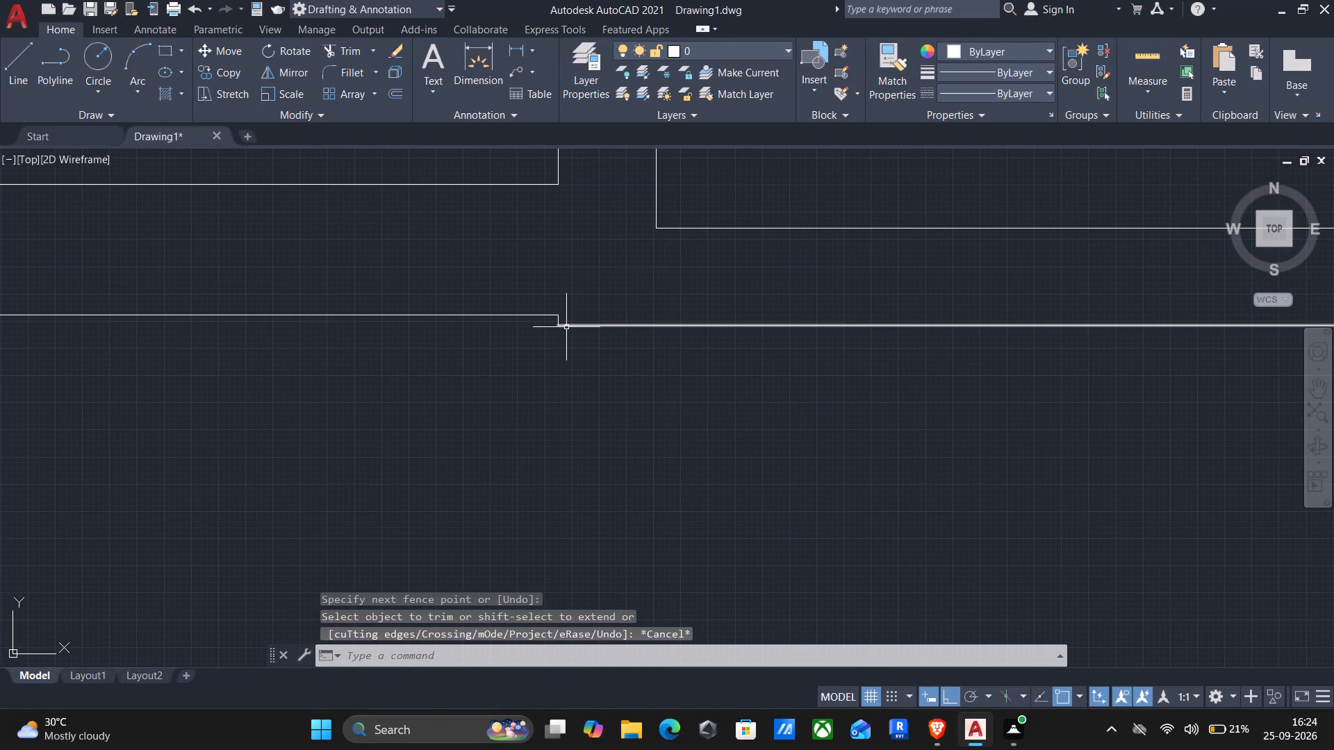
click(423, 317)
scroll(423, 317, down, 4)
middle_drag(445, 335, 504, 354)
middle_drag(520, 356, 561, 365)
key(Delete)
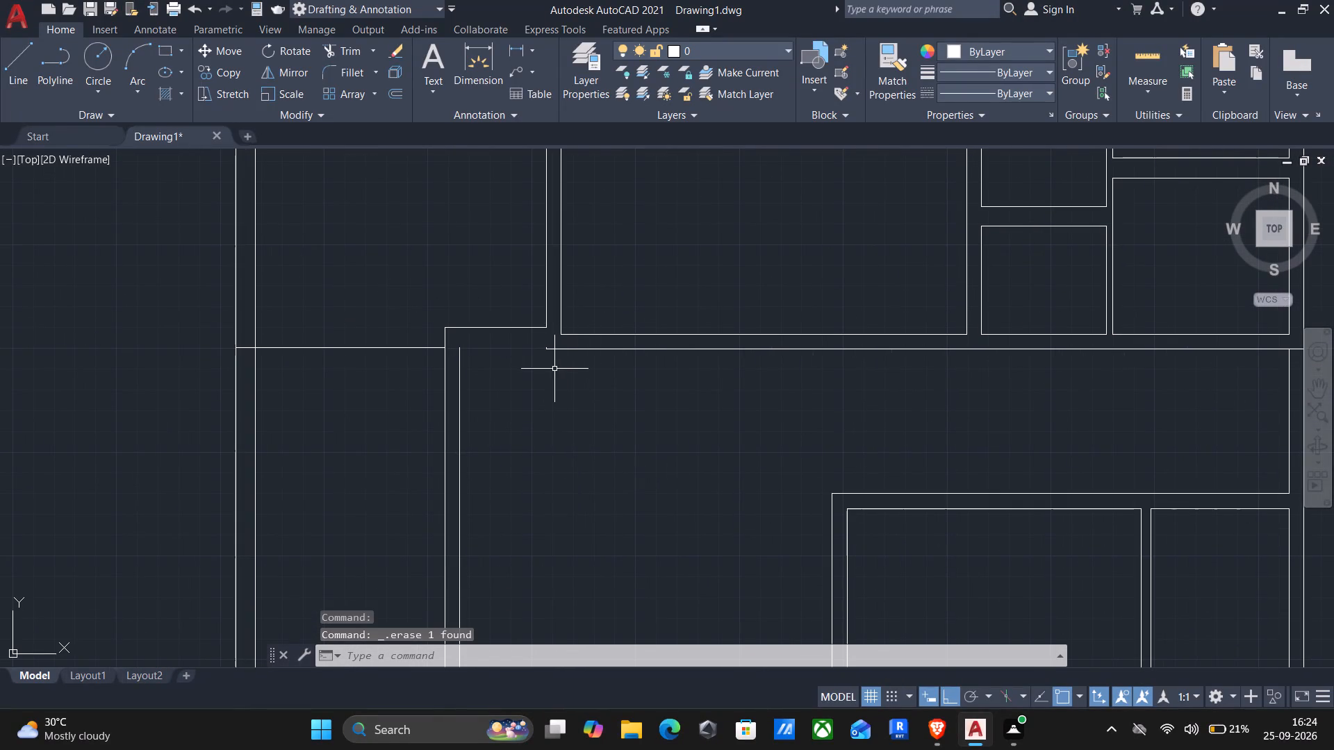
scroll(551, 365, up, 4)
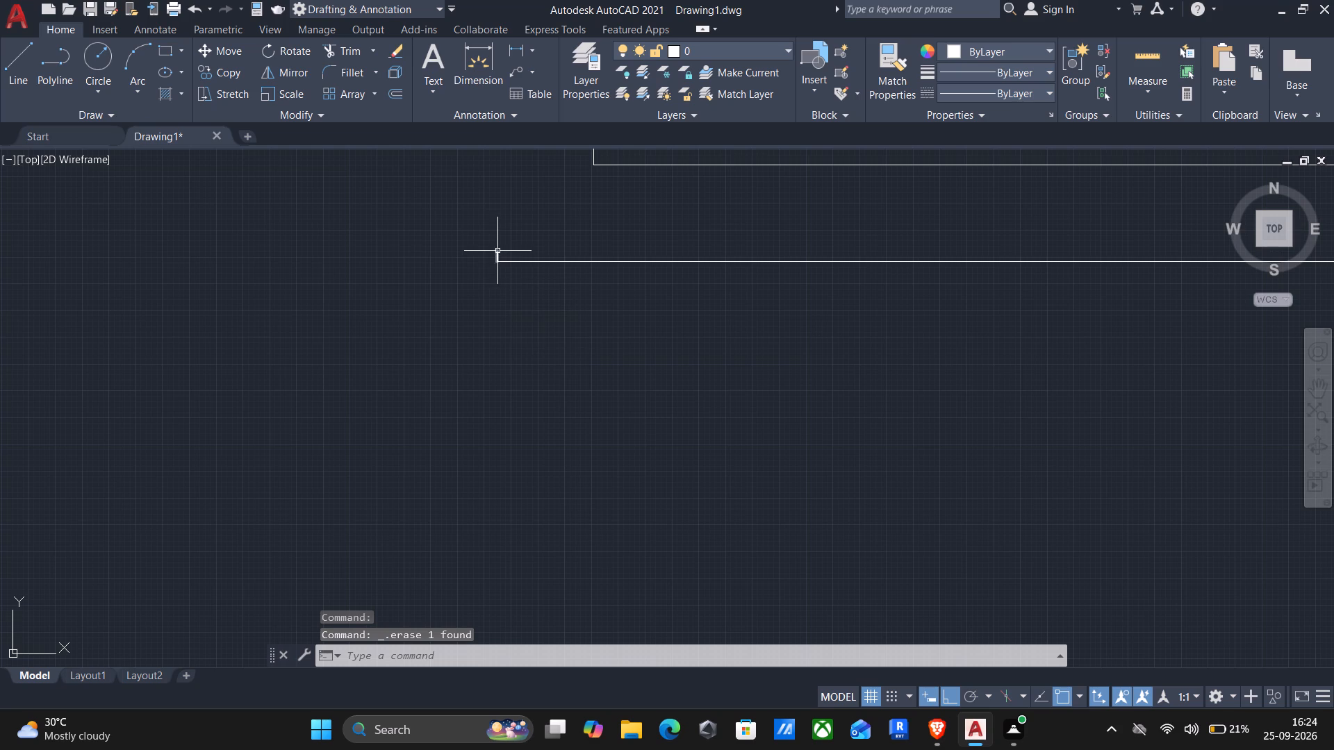
click(497, 251)
key(Delete)
Extend the lower cross wall line beneath the upper rooms west to the new vertical wall's right line.
scroll(561, 294, down, 2)
middle_drag(572, 301, 670, 310)
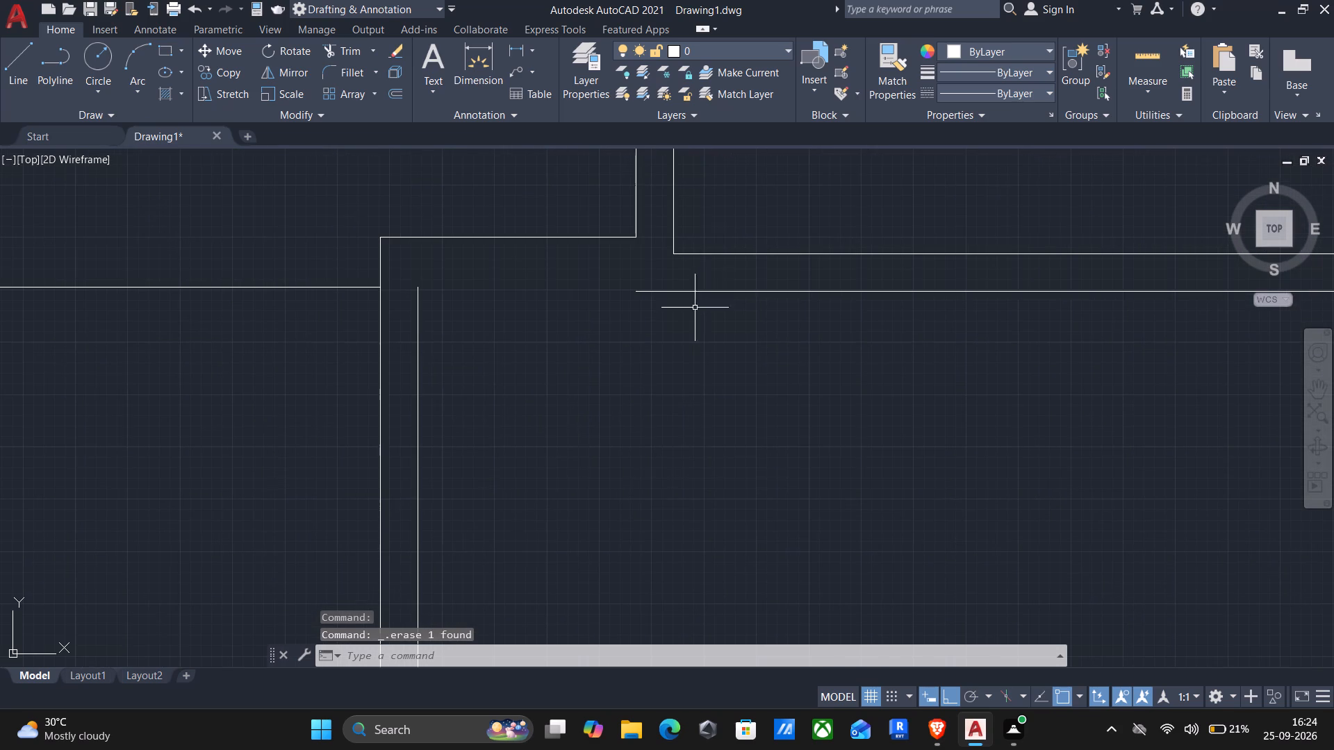
key(e)
key(x)
key(Return)
drag(693, 281, 692, 359)
key(Return)
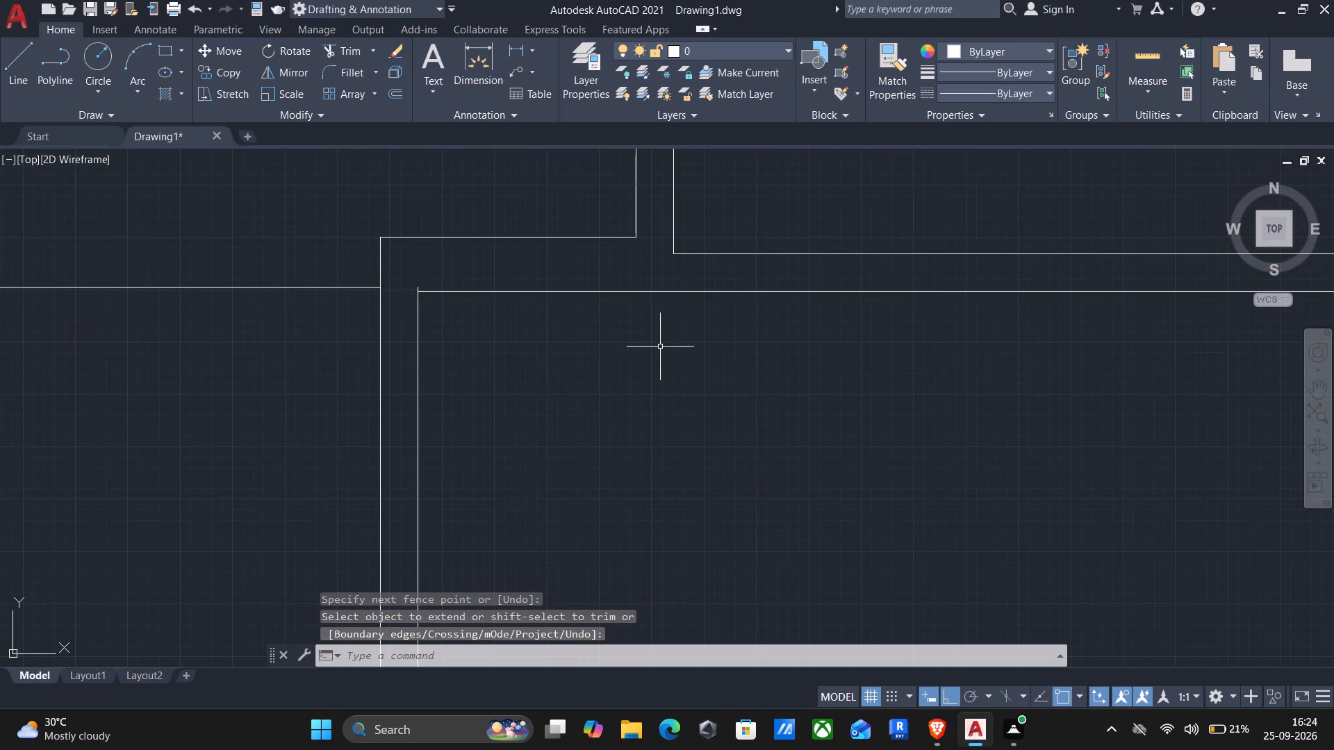
Fillet the new vertical wall's right line to the extended lower cross wall line at zero radius.
key(f)
key(Return)
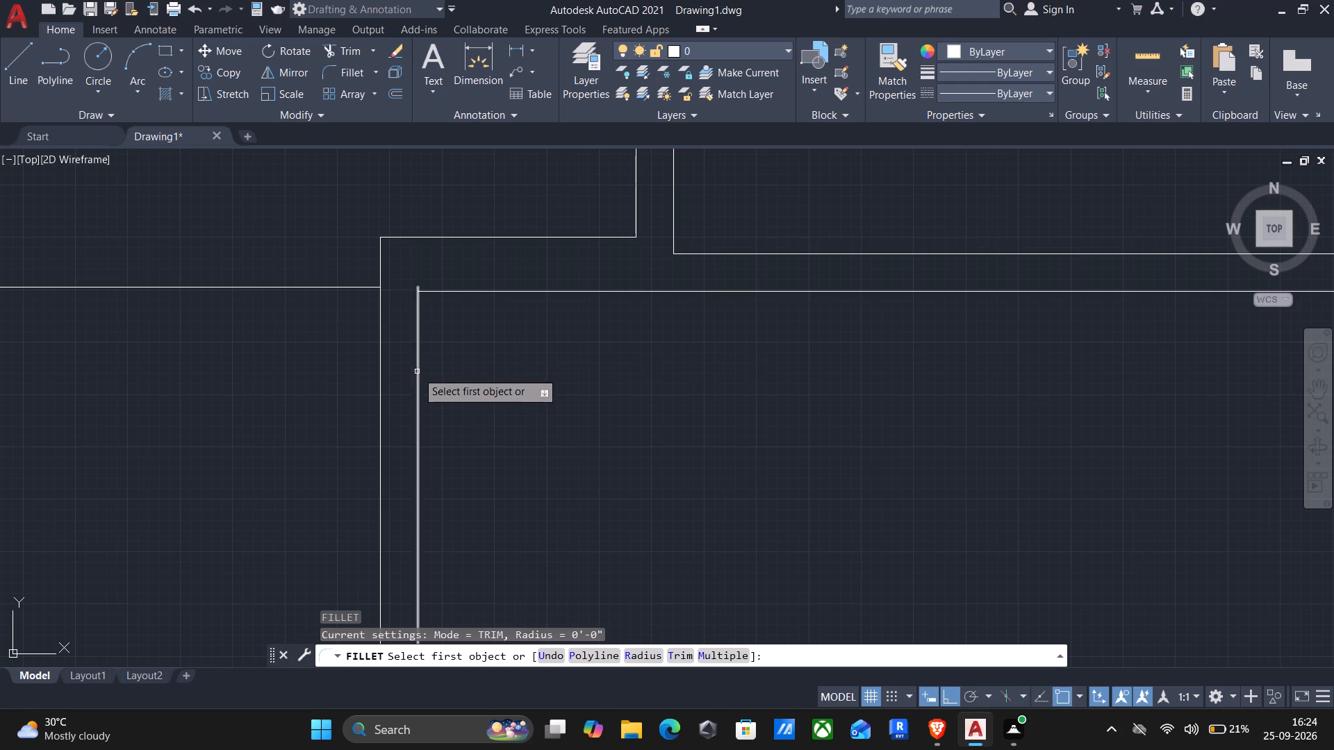
click(415, 375)
click(417, 365)
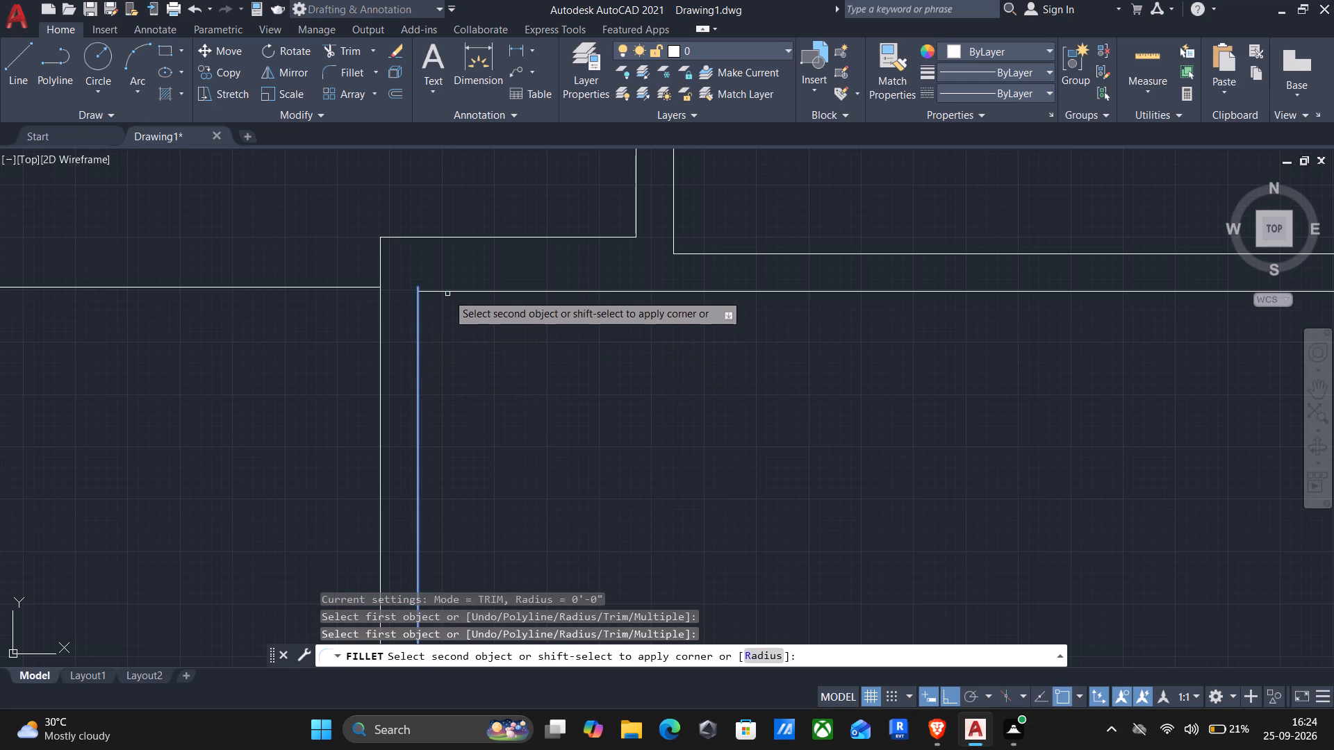
click(447, 292)
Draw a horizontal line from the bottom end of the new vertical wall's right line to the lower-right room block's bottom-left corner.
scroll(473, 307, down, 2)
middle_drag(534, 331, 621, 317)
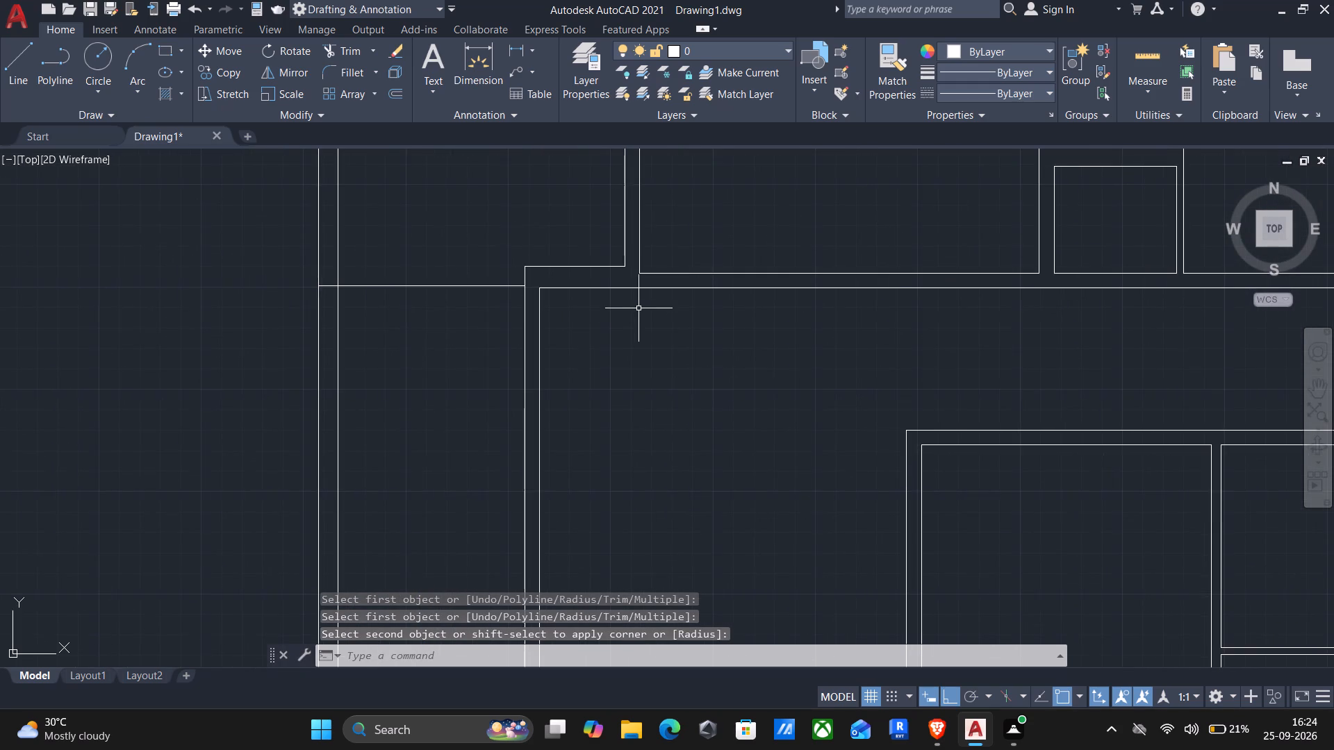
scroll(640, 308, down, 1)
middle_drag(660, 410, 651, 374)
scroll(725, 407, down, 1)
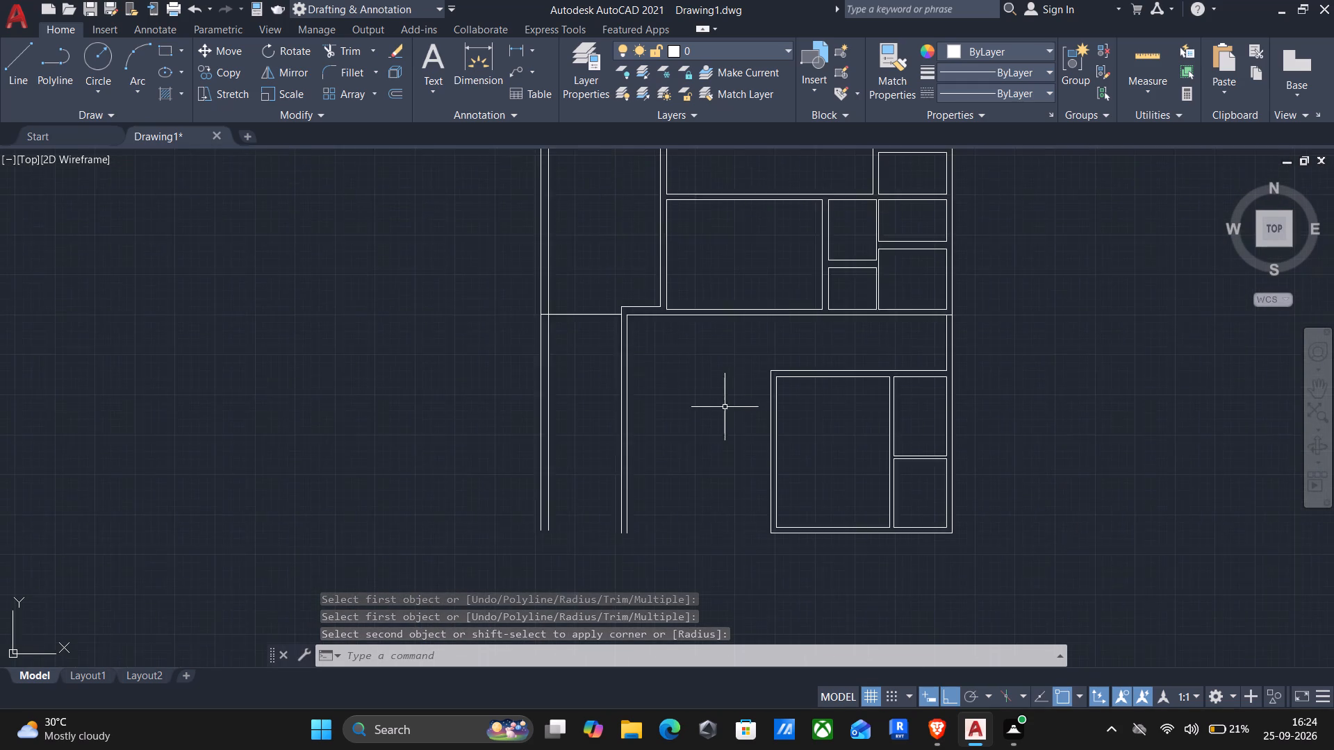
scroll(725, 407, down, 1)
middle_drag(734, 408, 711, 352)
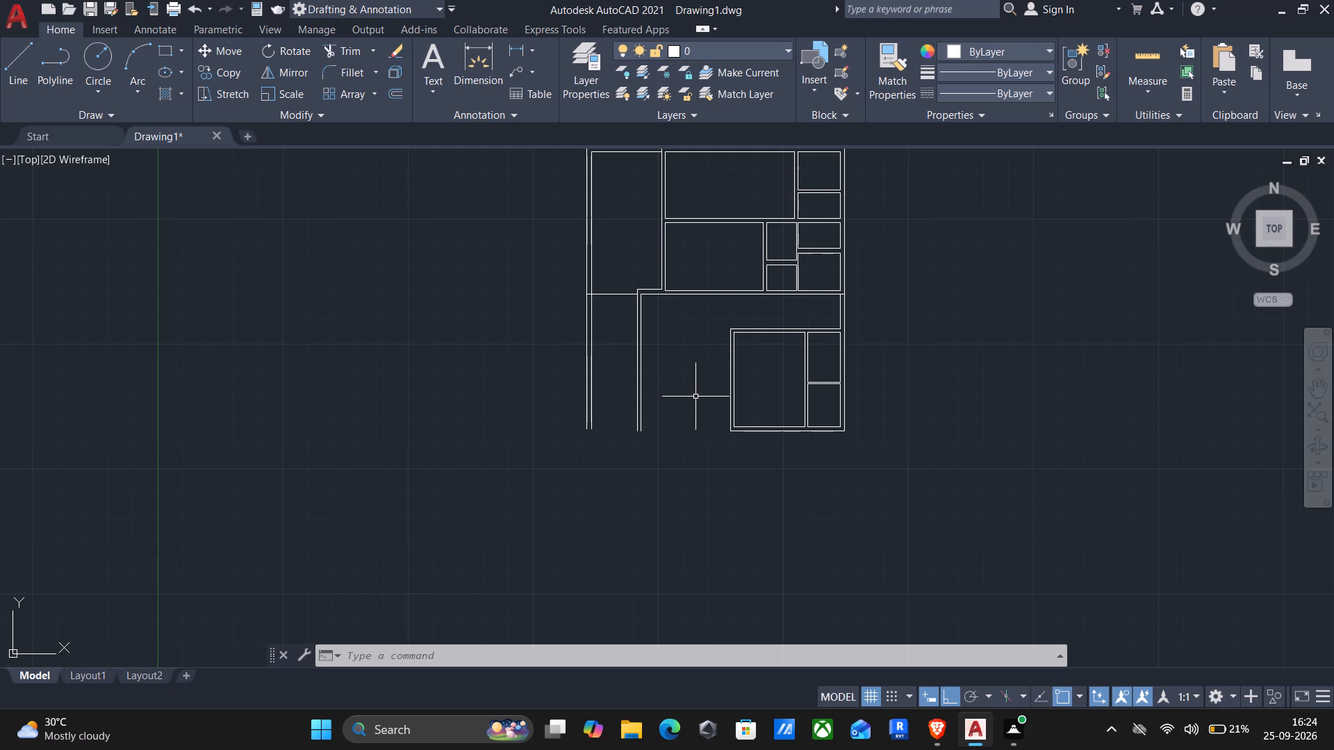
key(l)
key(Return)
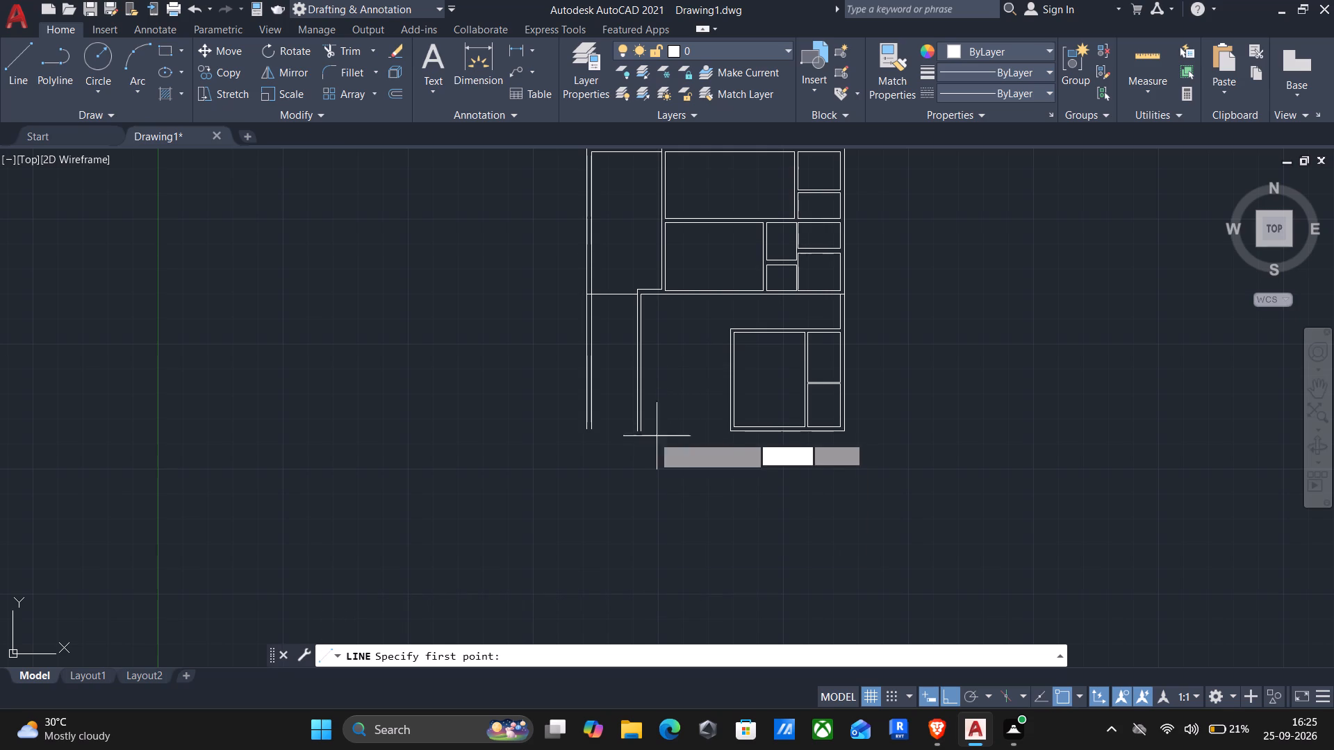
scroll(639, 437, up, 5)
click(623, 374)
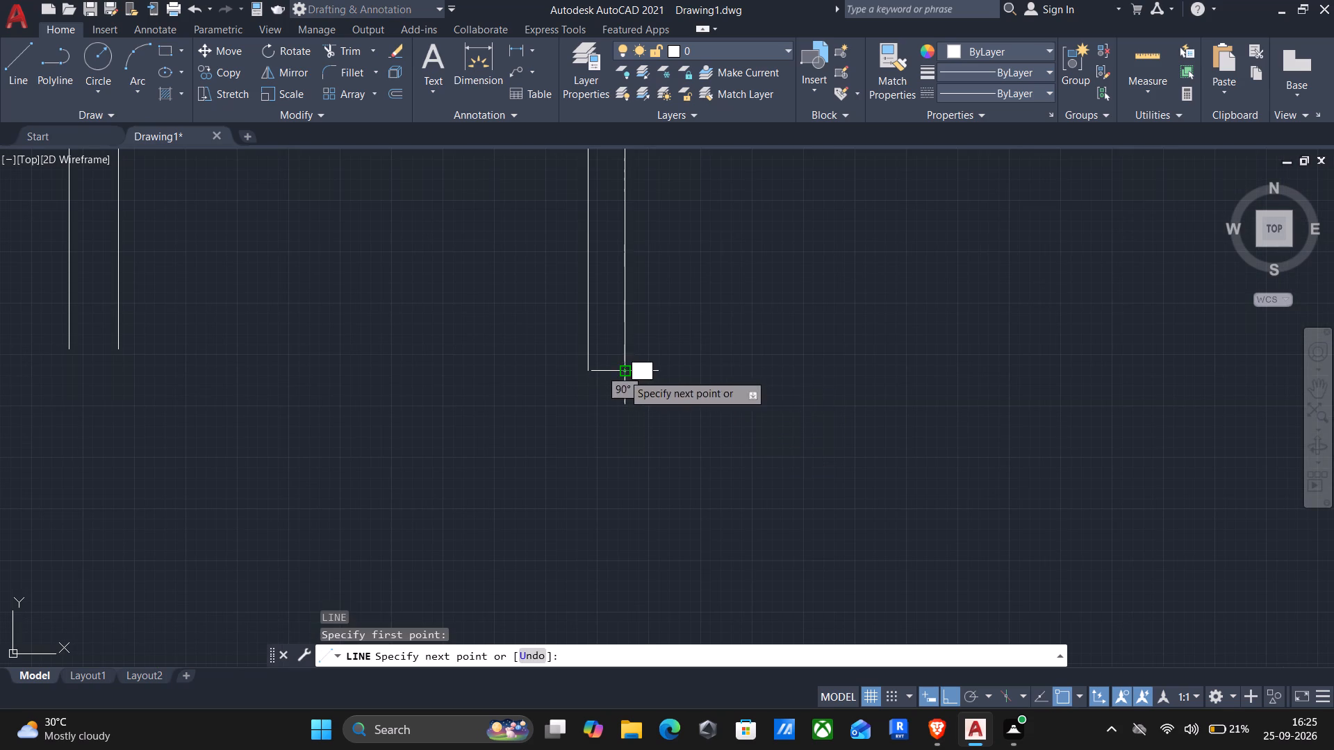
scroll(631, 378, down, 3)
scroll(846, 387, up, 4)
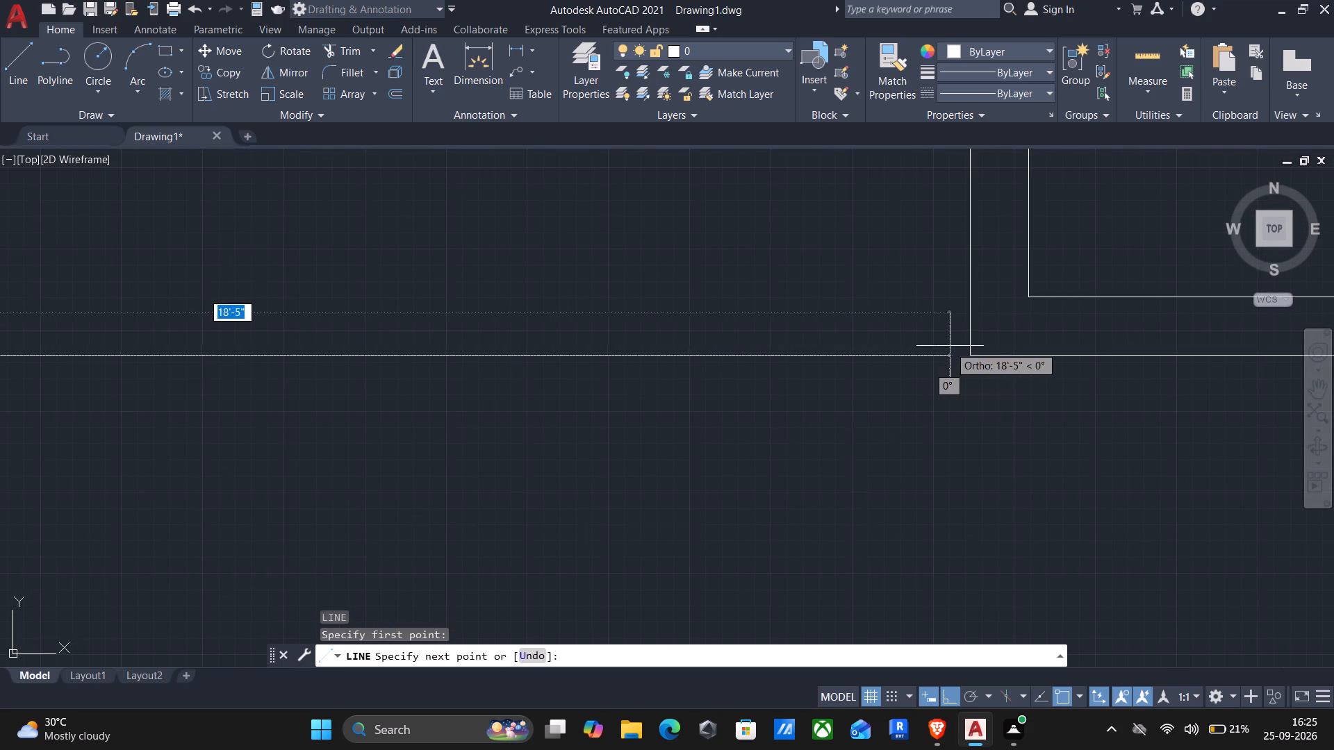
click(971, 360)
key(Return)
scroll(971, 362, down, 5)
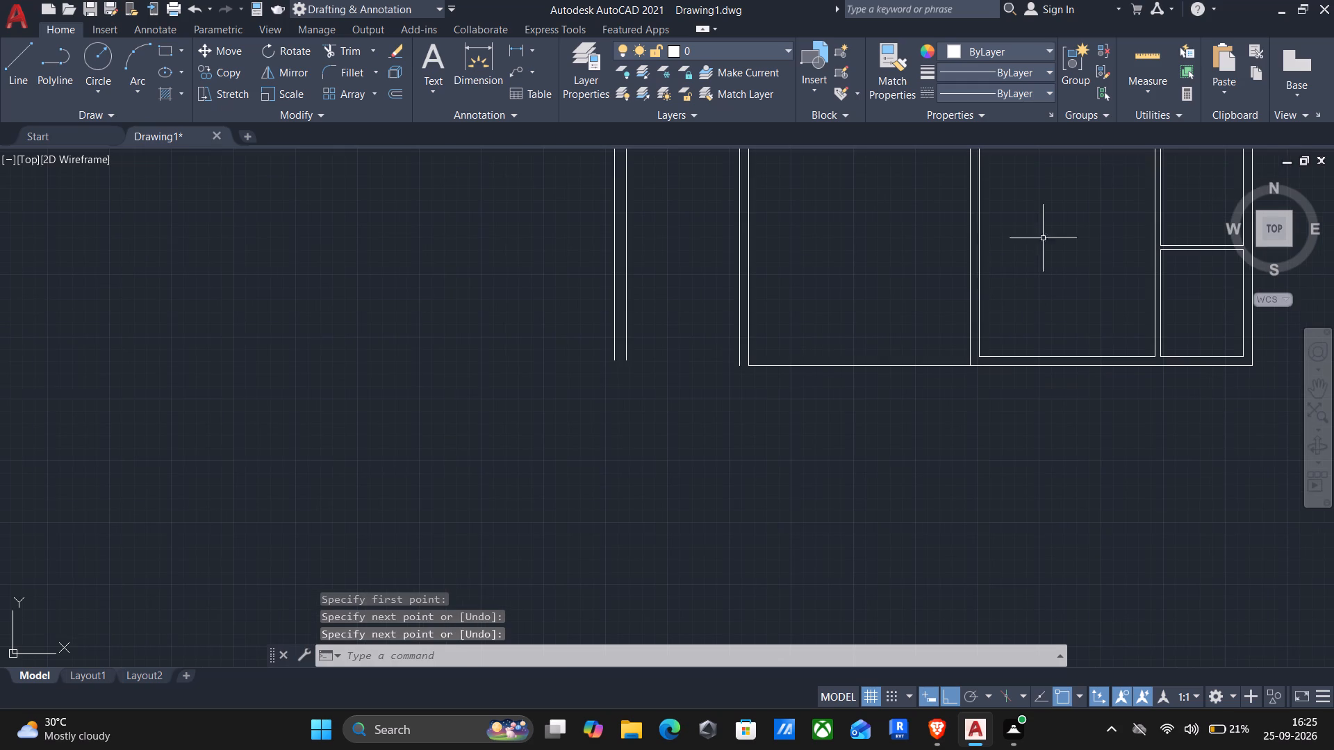
Measure the enclosed area between the new vertical wall and the lower-right room block with Quick Measure.
click(1146, 59)
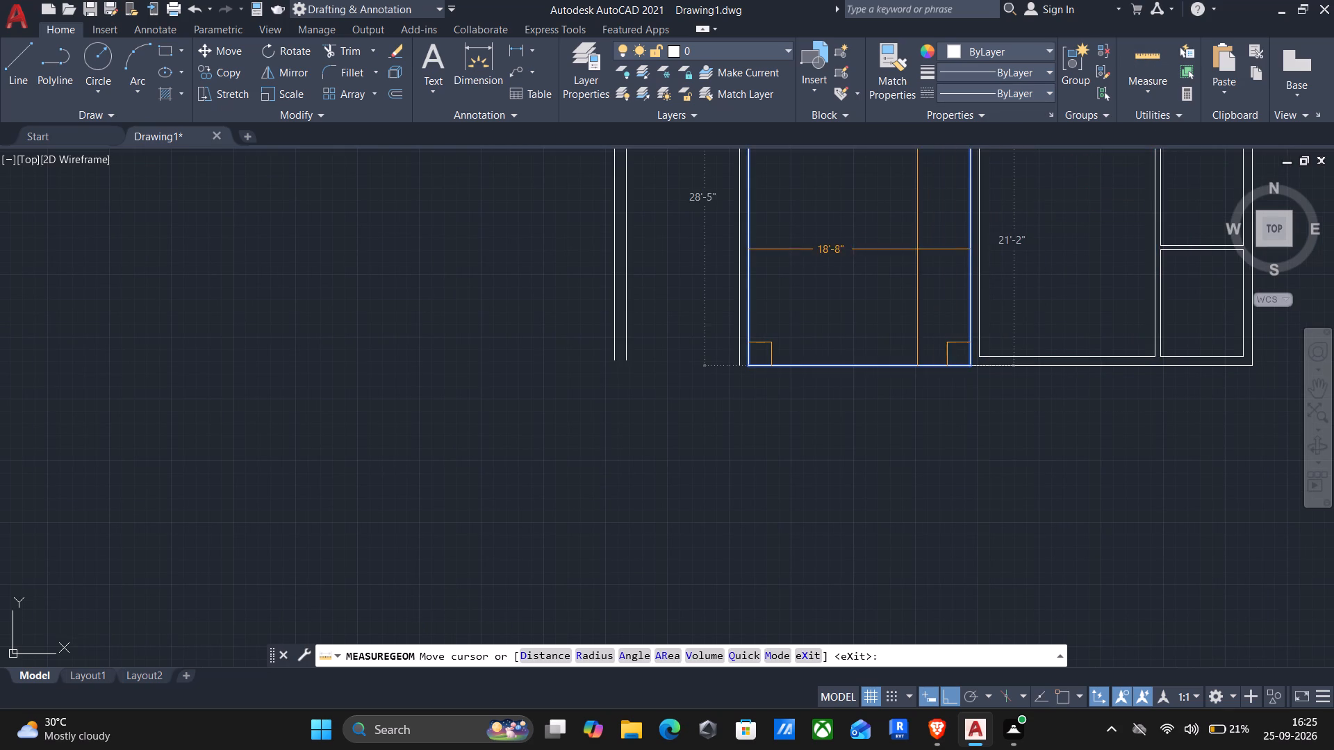
middle_drag(916, 254, 925, 375)
scroll(900, 374, down, 1)
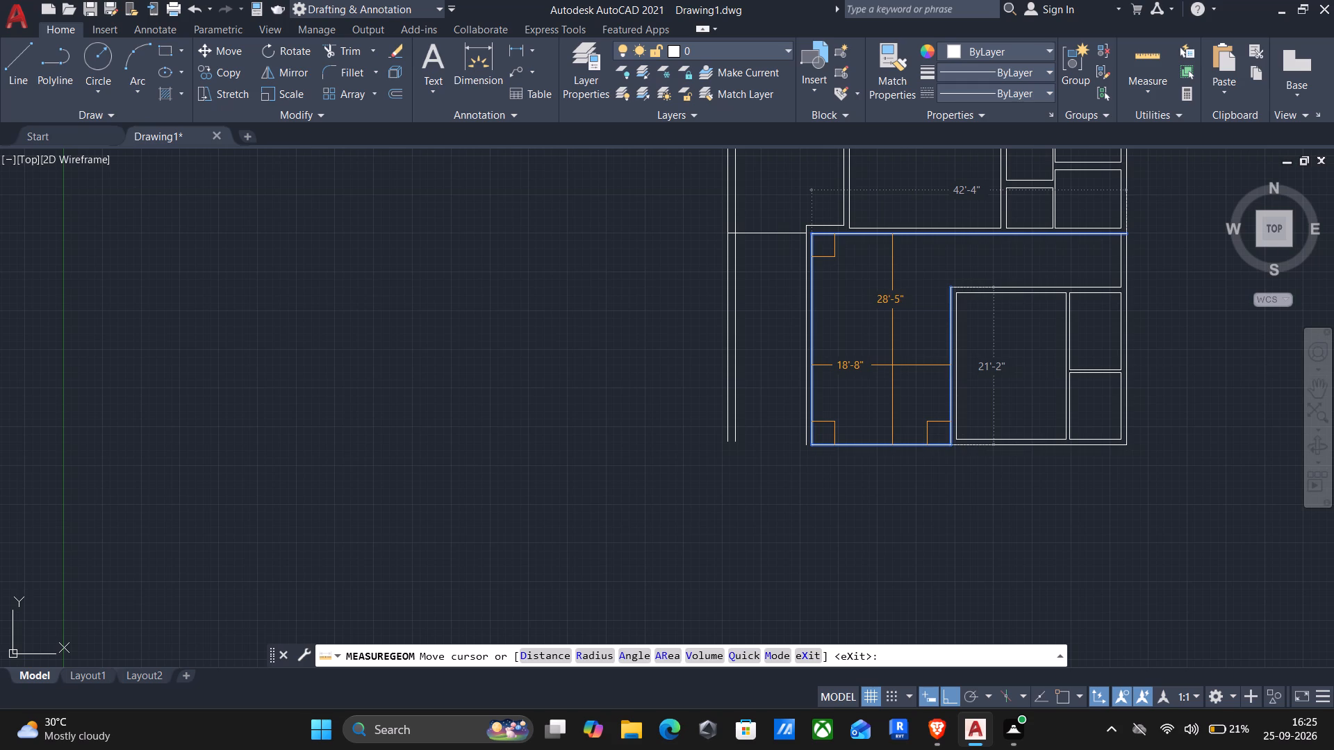
key(Escape)
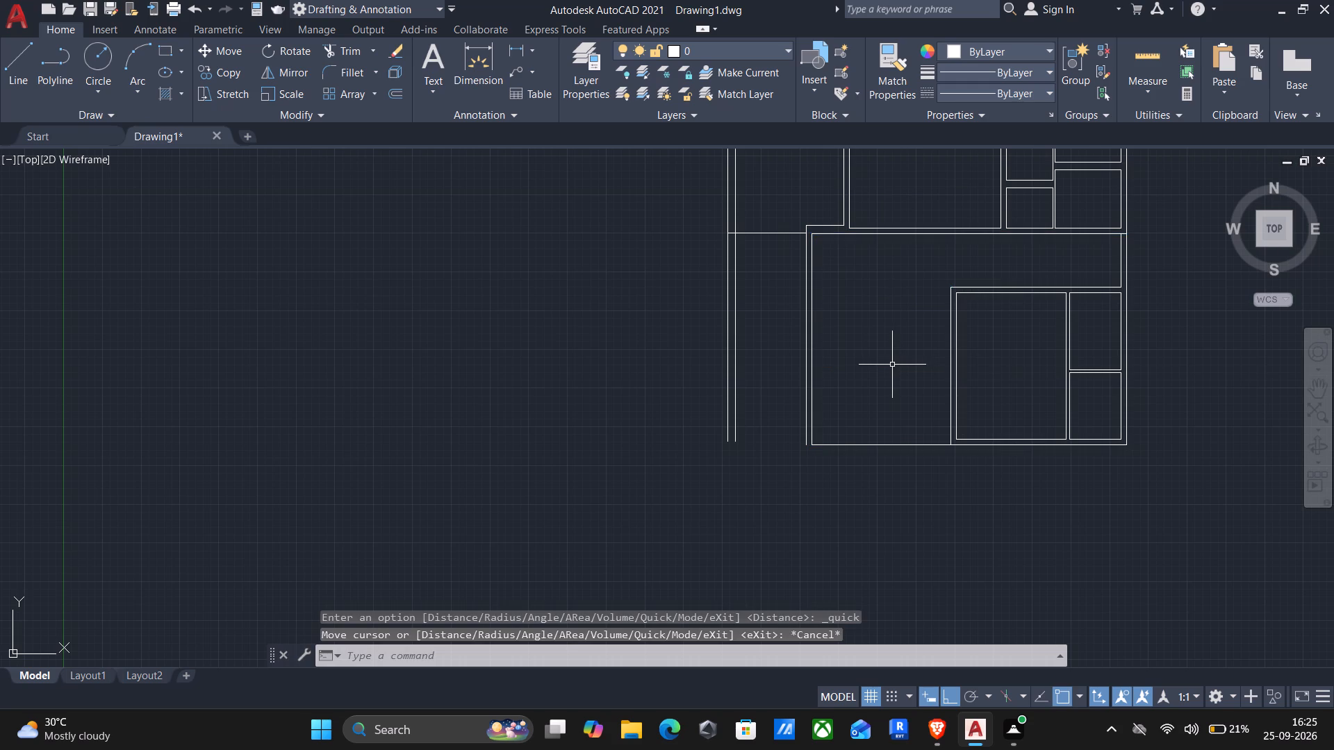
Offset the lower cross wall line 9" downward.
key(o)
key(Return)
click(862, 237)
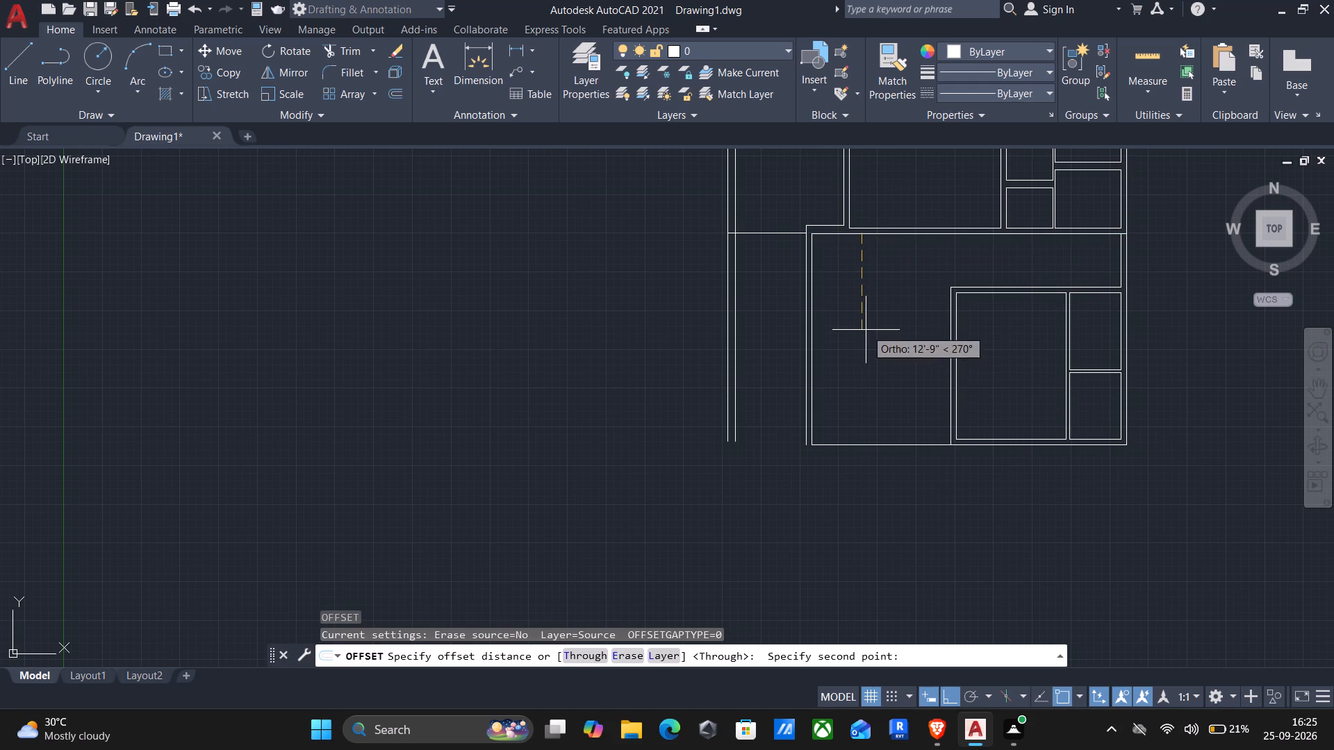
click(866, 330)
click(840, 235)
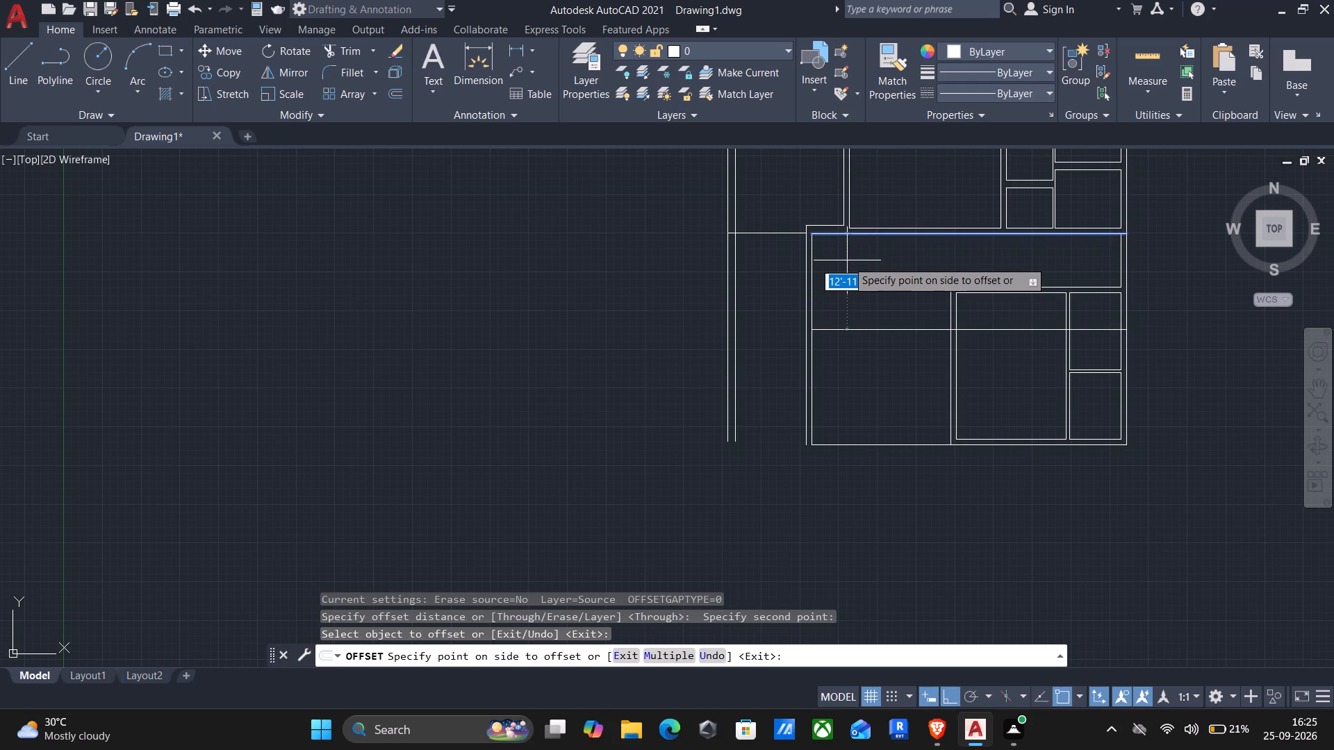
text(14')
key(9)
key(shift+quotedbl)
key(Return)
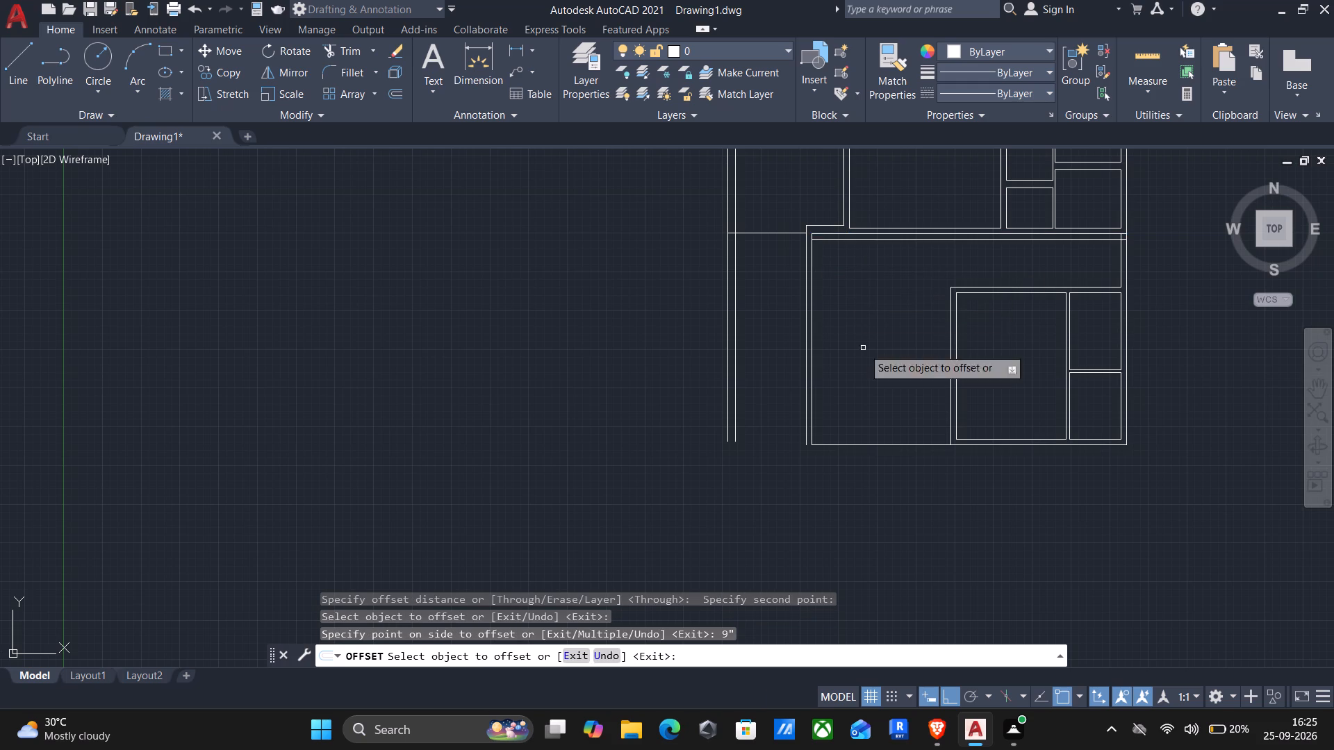
Offset the lower cross wall line 14'9" downward, with a second line 9" below it, to form a new horizontal wall.
click(870, 233)
text(14)
key(apostrophe)
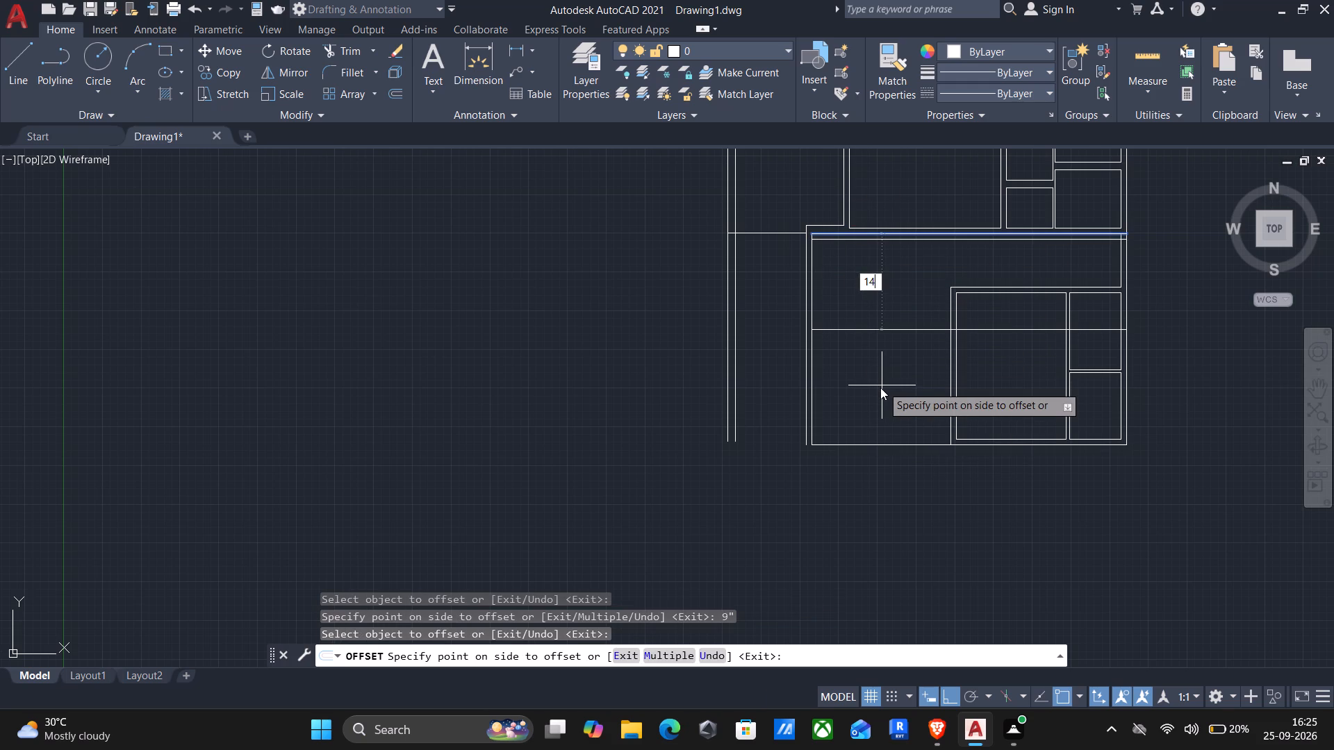
key(9)
key(shift+quotedbl)
key(Return)
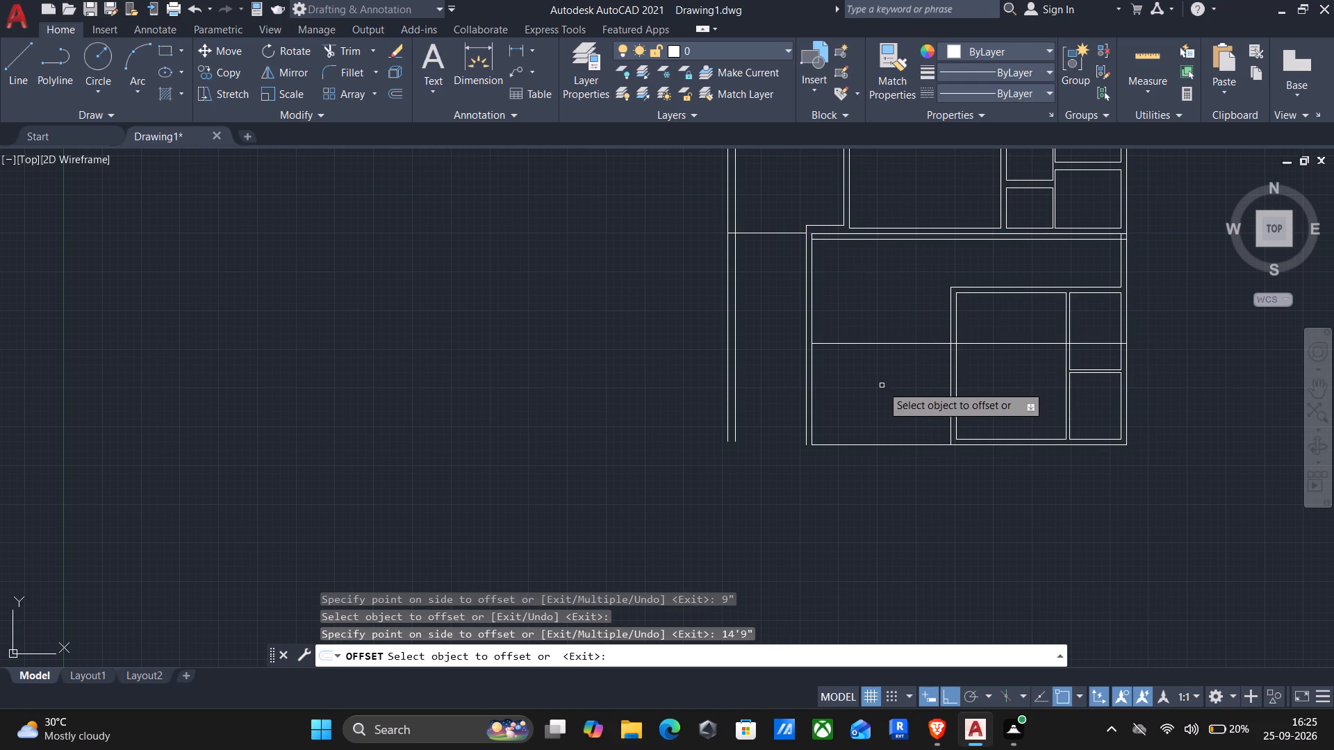
click(860, 343)
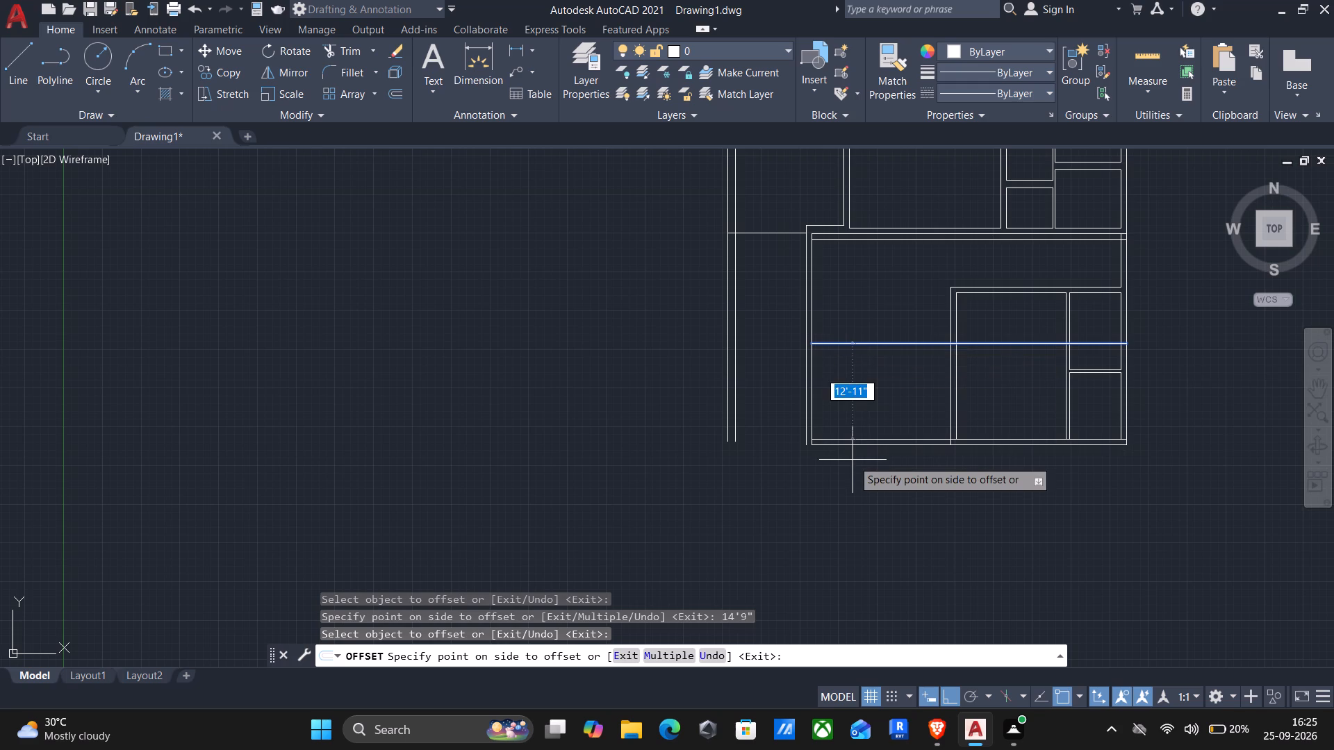
key(9)
key(shift+quotedbl)
key(Return)
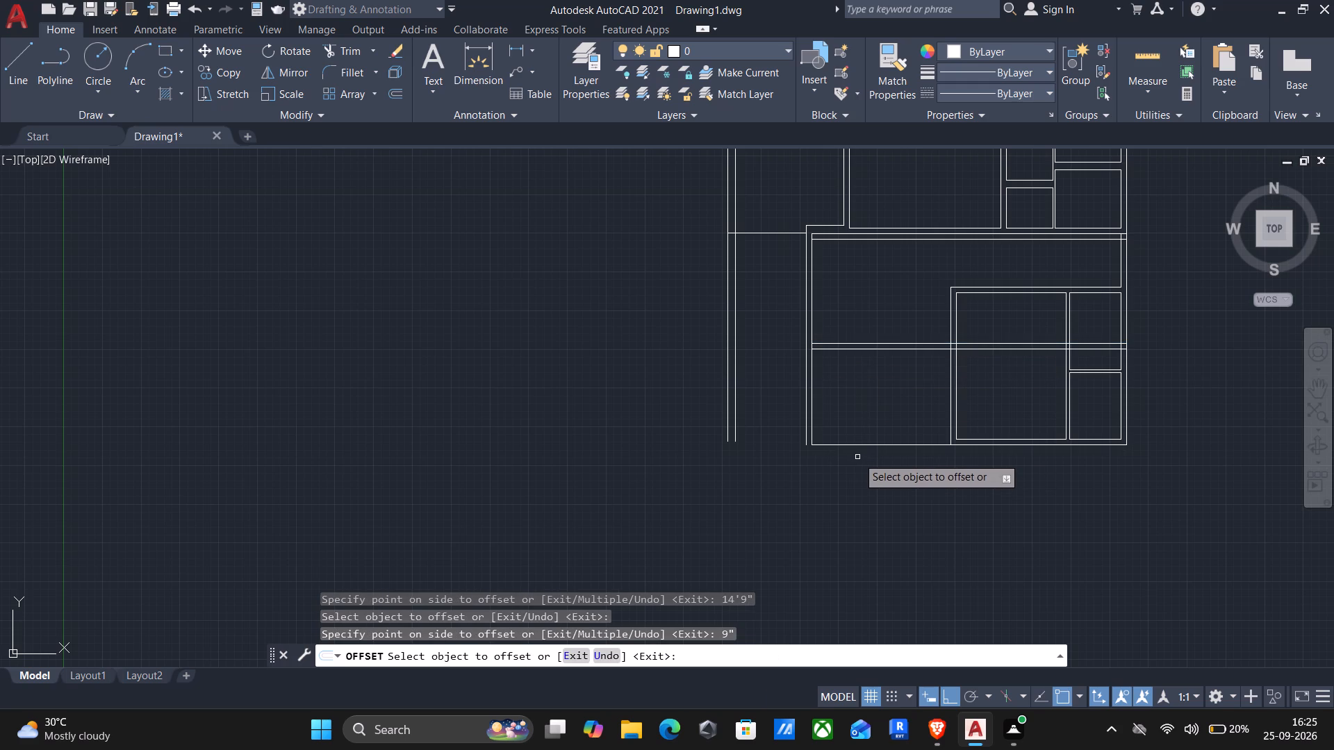
key(Return)
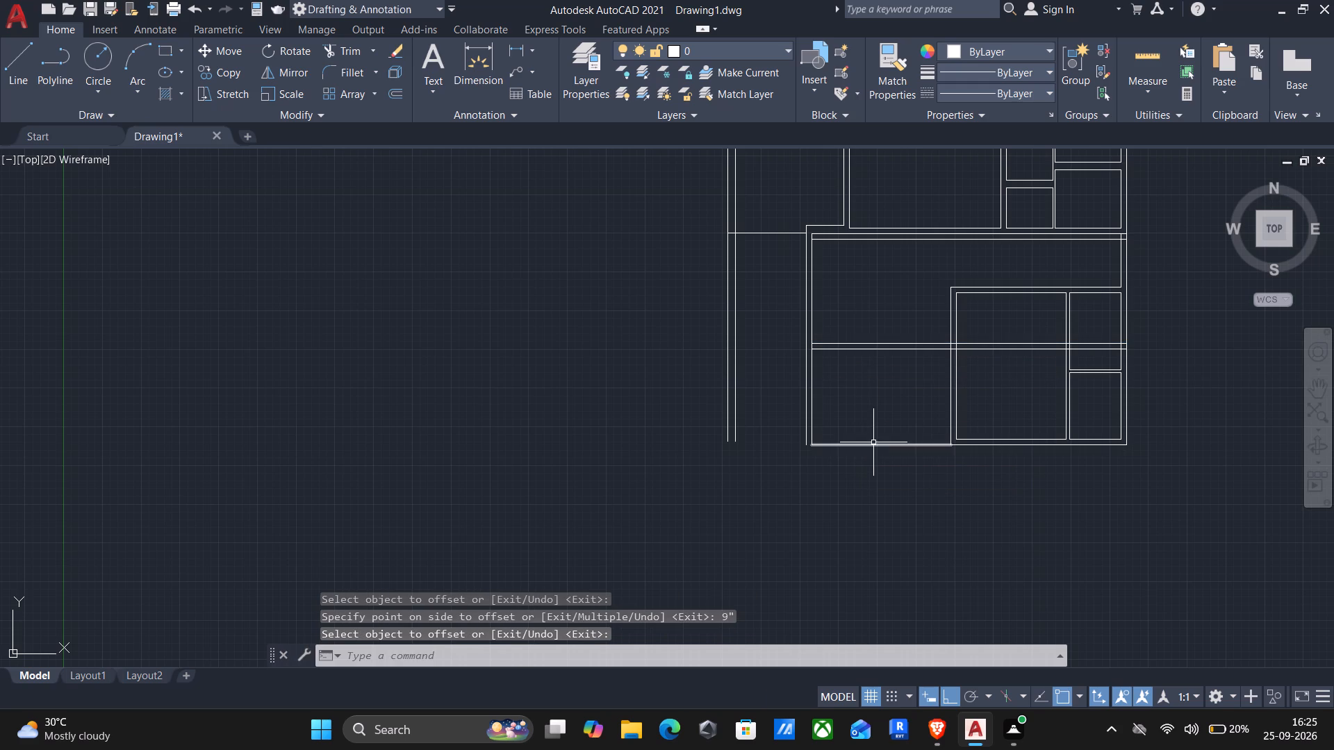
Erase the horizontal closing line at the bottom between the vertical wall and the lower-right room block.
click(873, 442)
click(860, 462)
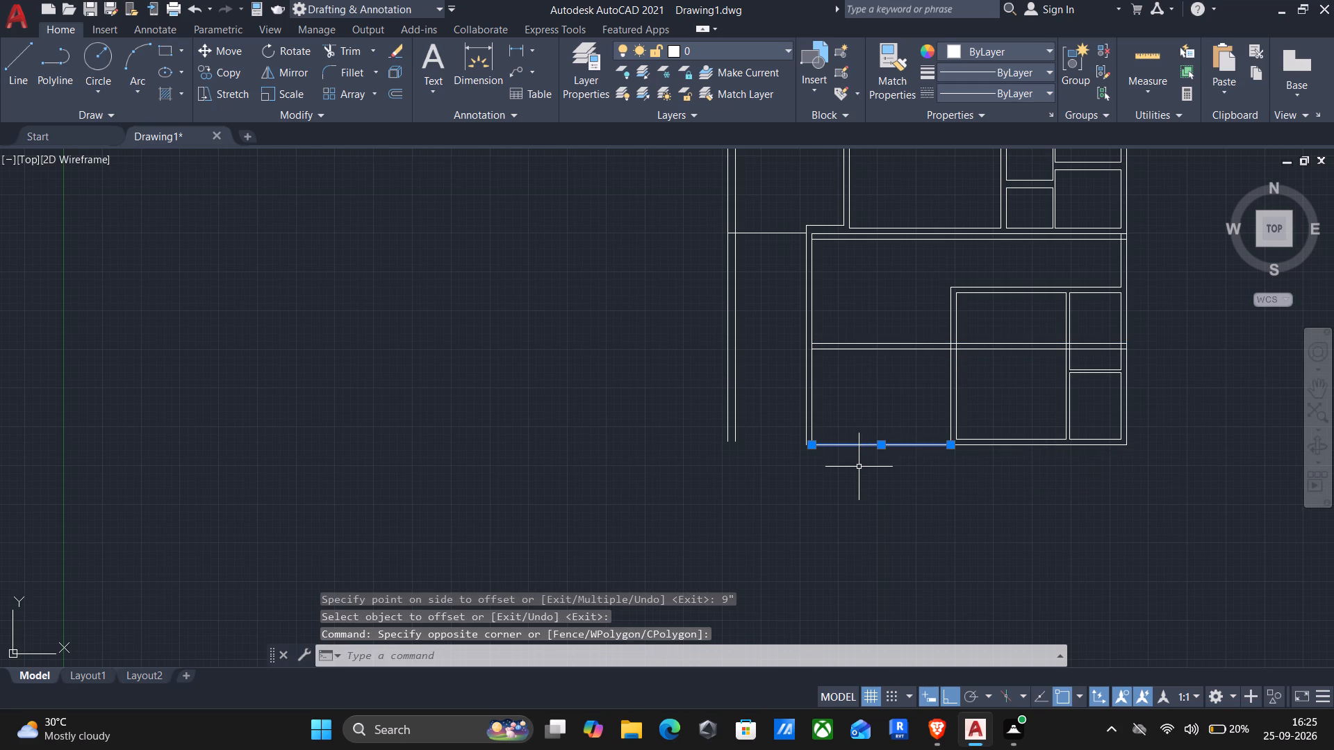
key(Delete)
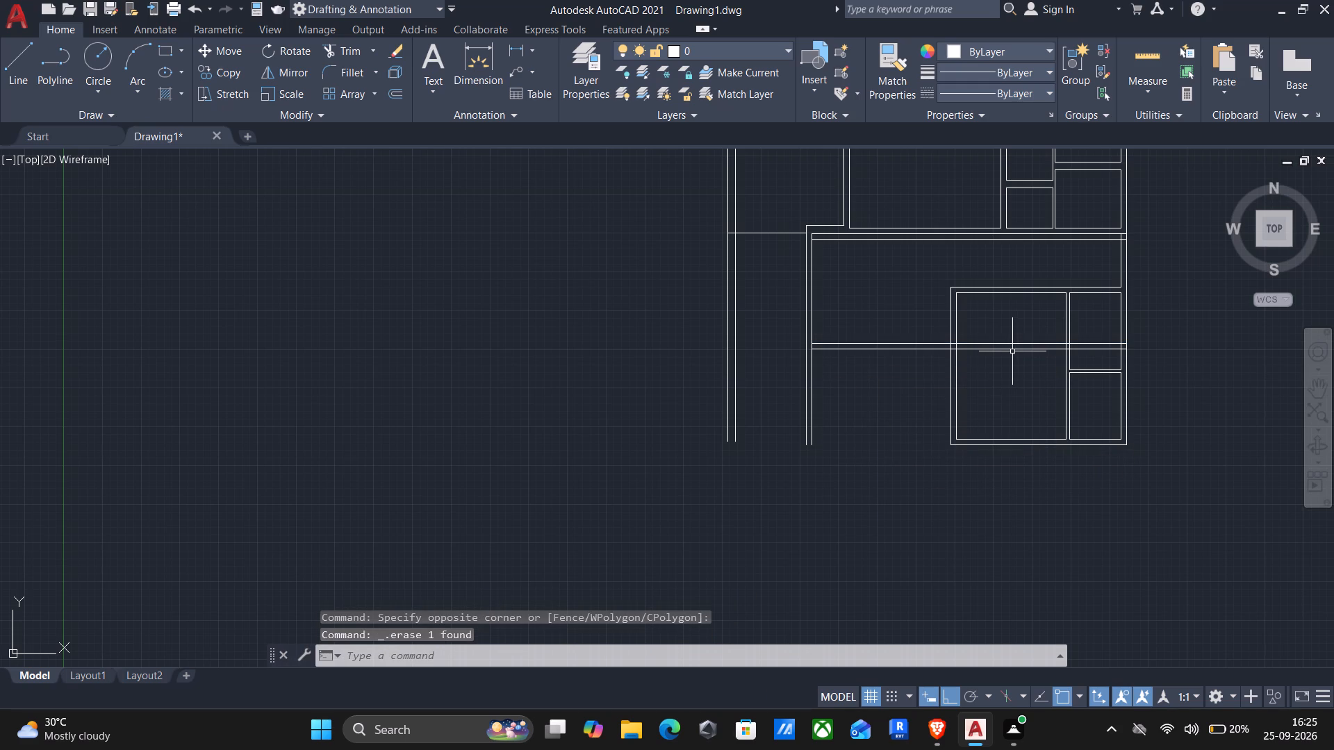
Trim the new horizontal wall's junctions with the vertical wall and with the lower-right room block's left wall.
key(t)
key(r)
key(Return)
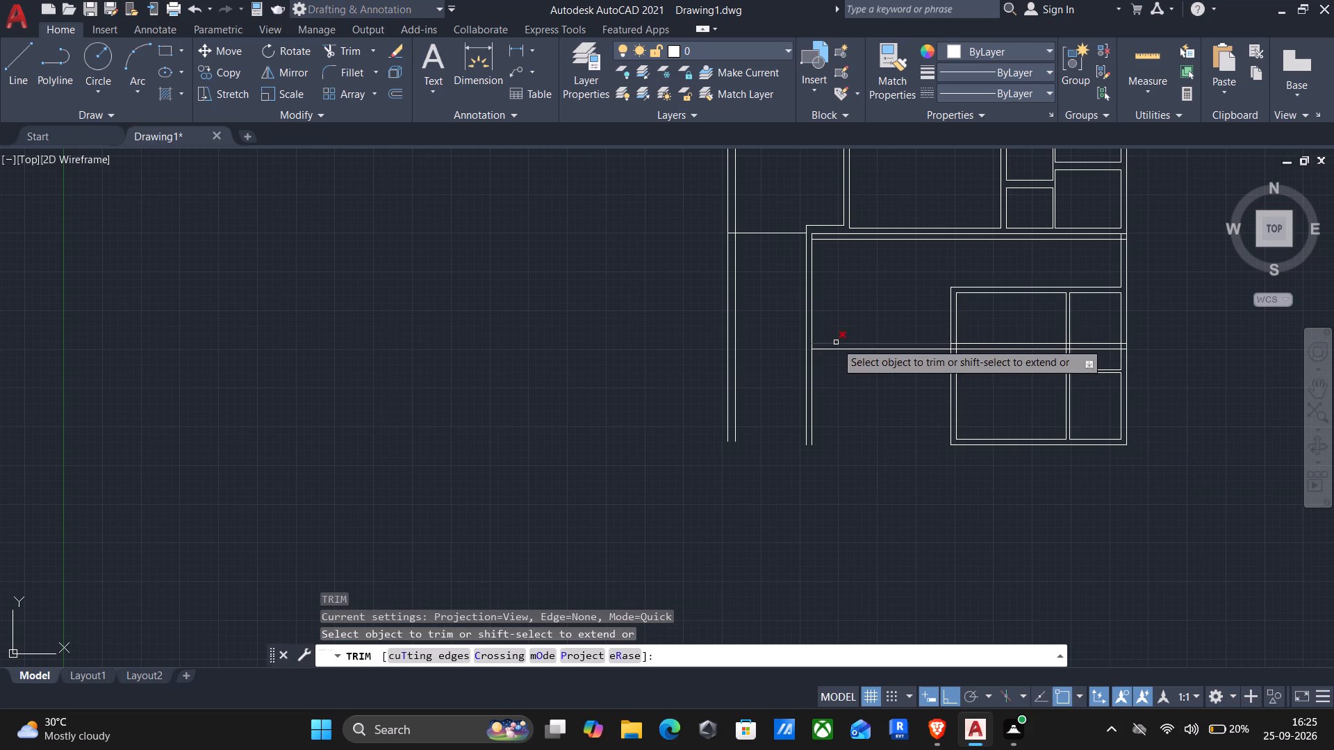
scroll(833, 353, up, 3)
click(741, 326)
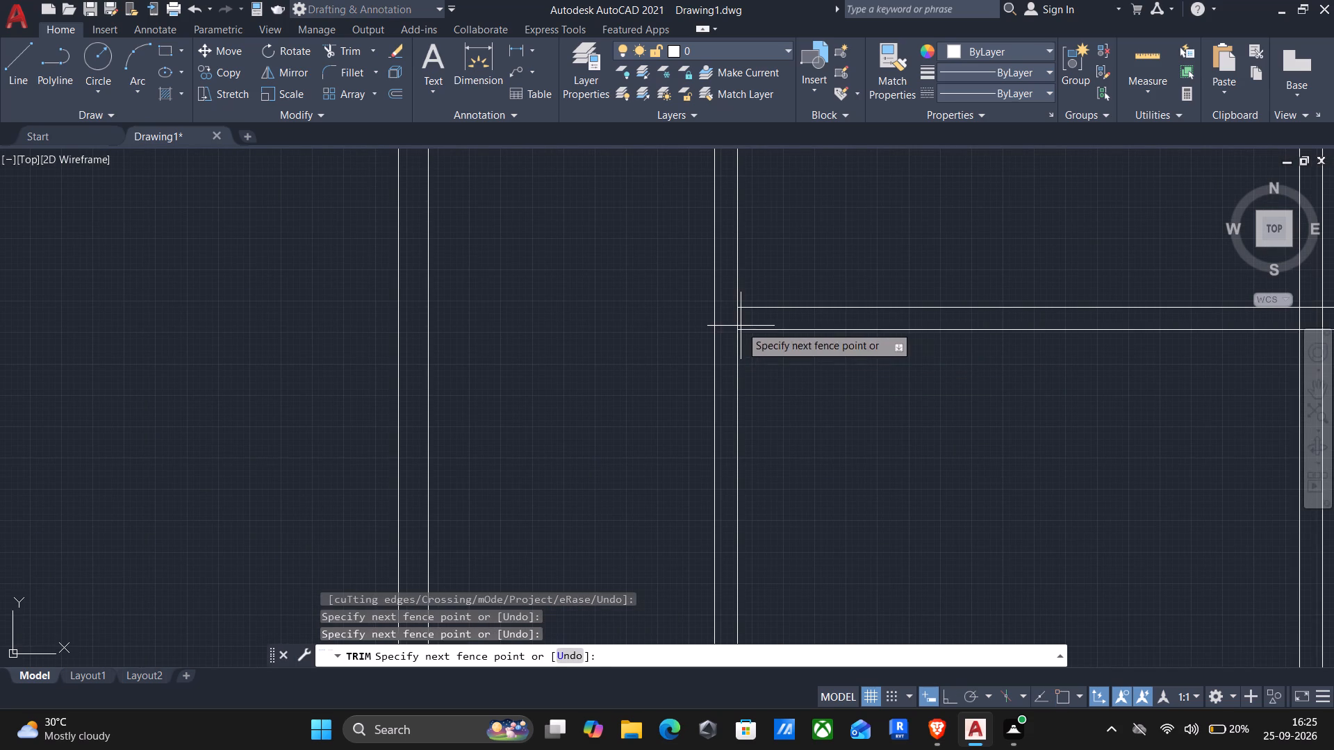
click(733, 325)
scroll(843, 335, down, 2)
scroll(1011, 331, up, 3)
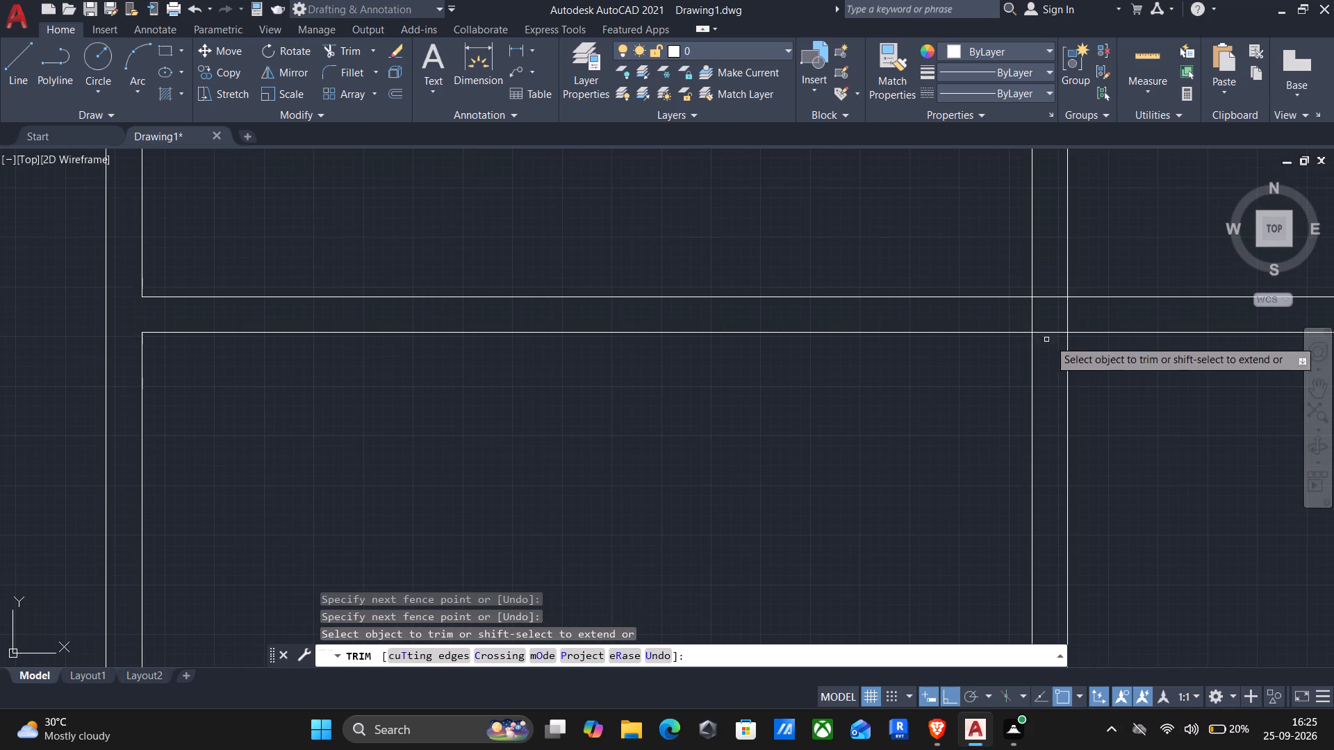
drag(1055, 355, 1037, 281)
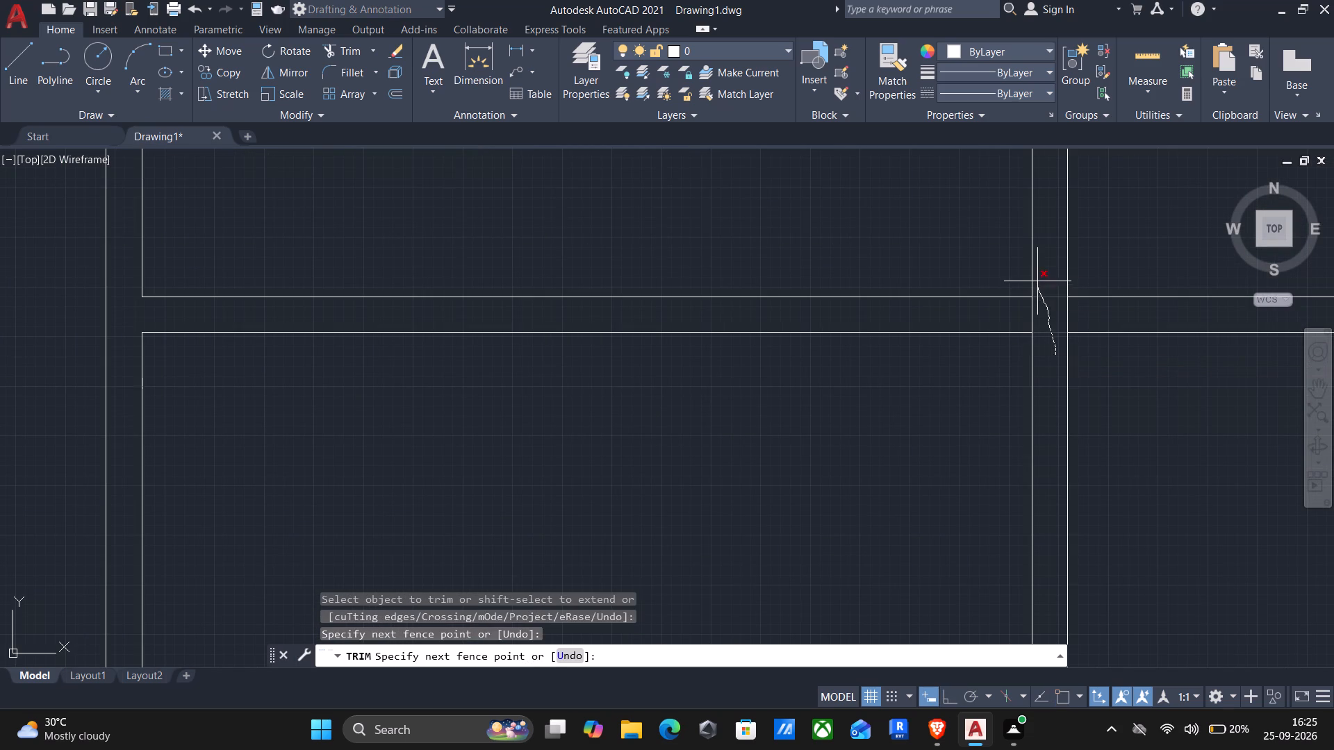
drag(1037, 281, 1039, 277)
drag(1047, 311, 1023, 318)
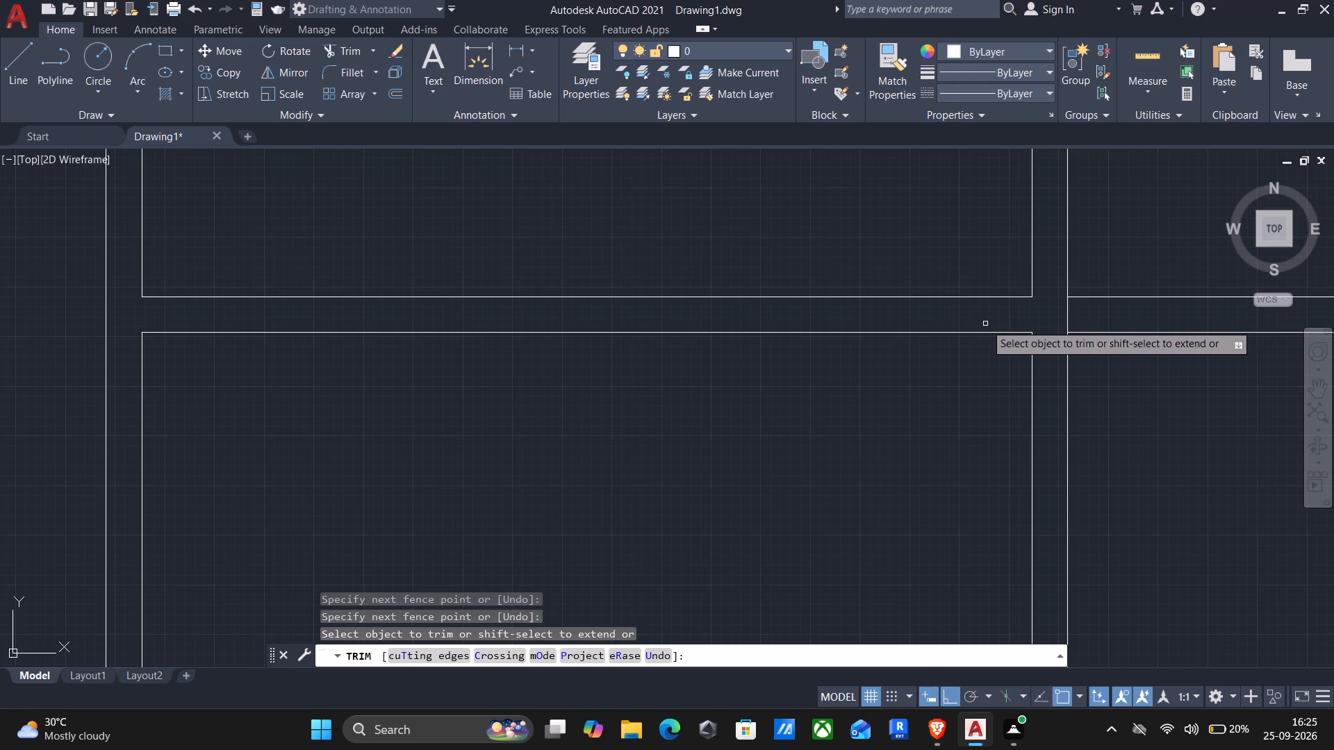
key(Escape)
Erase the two remaining pieces of the new horizontal wall lines that run through the lower-right room block.
click(1137, 352)
click(1121, 271)
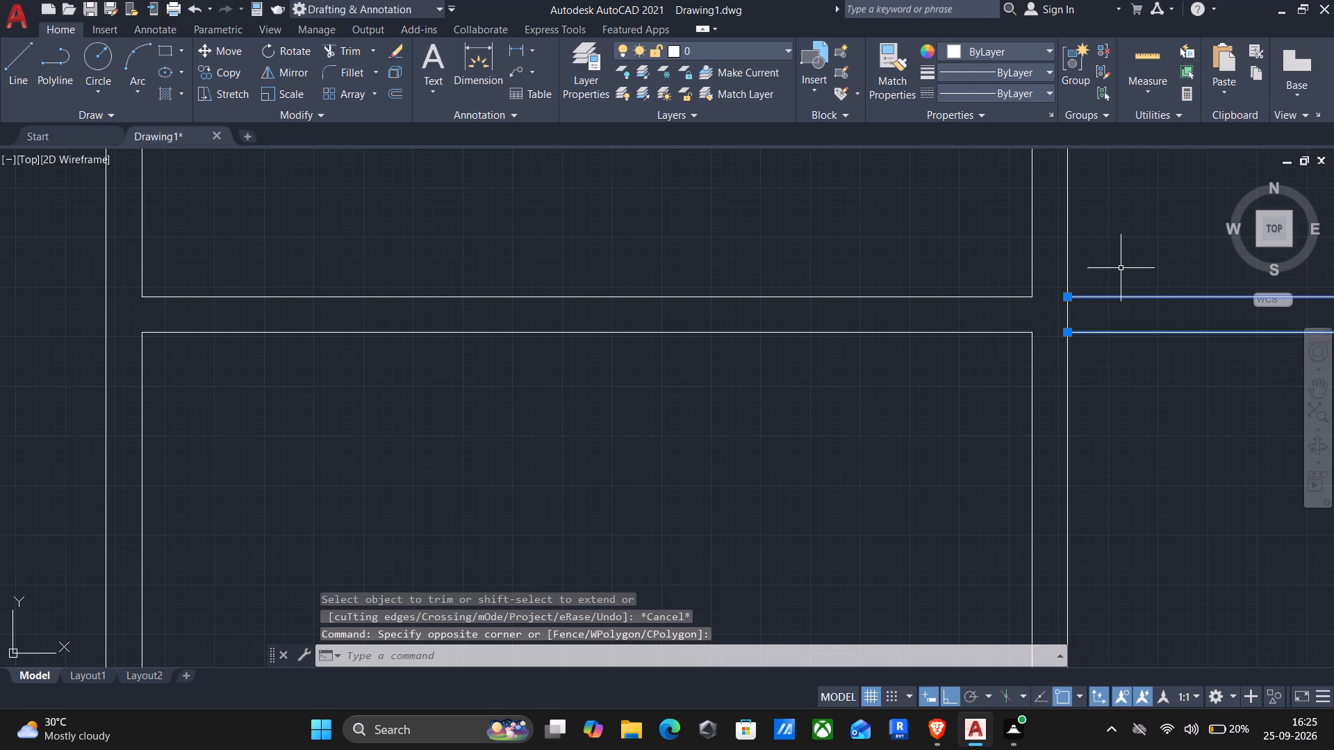
key(Delete)
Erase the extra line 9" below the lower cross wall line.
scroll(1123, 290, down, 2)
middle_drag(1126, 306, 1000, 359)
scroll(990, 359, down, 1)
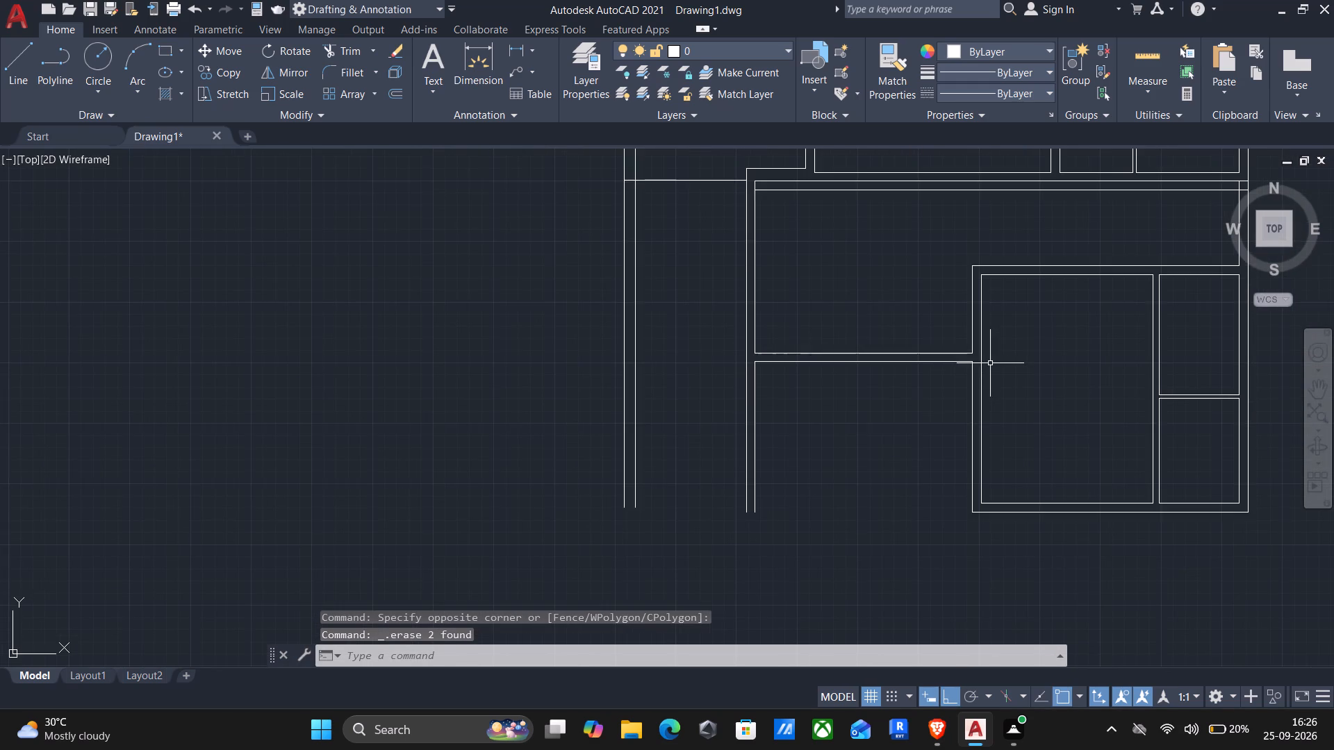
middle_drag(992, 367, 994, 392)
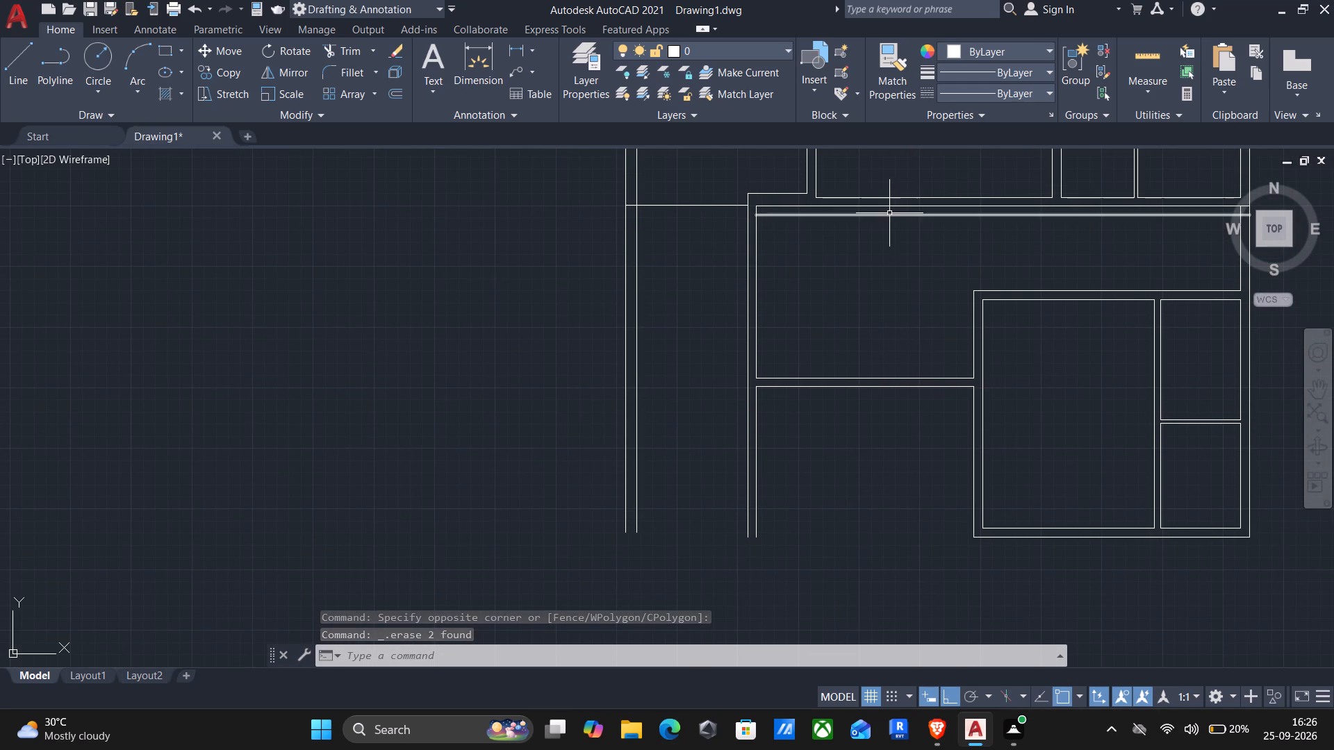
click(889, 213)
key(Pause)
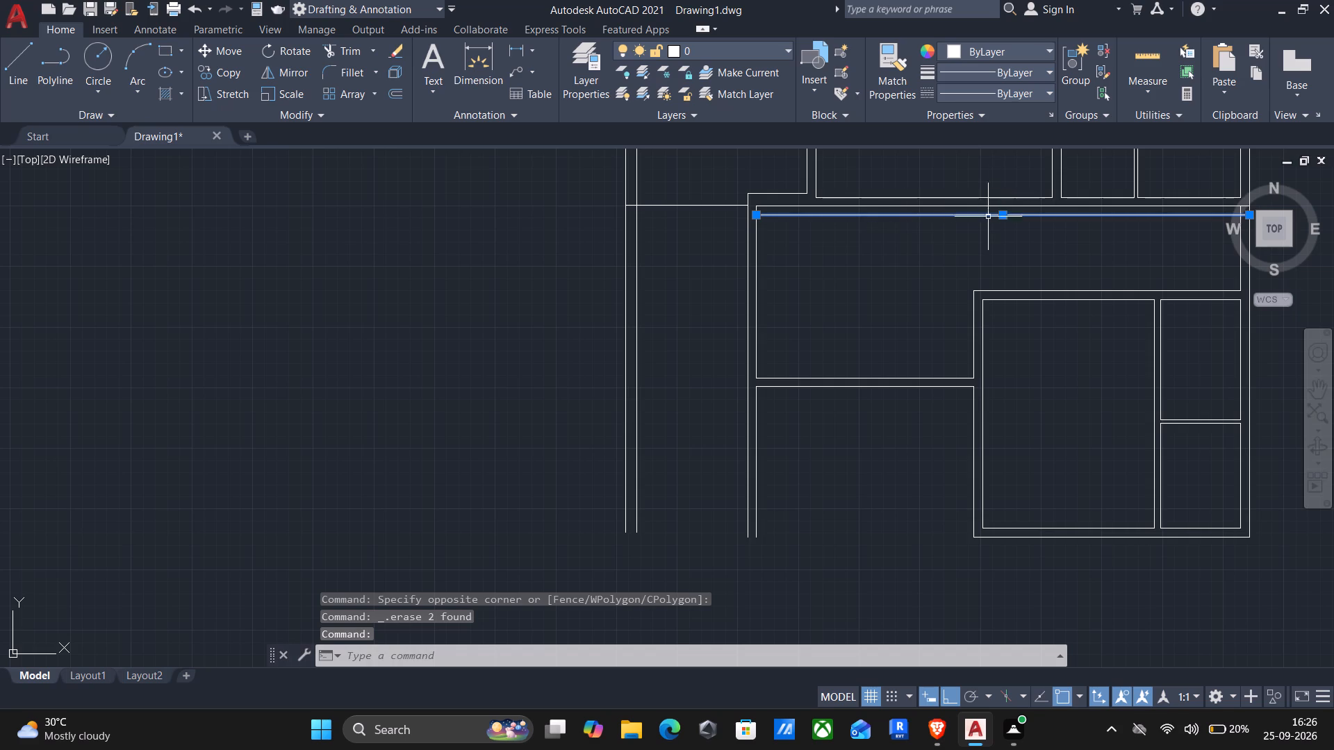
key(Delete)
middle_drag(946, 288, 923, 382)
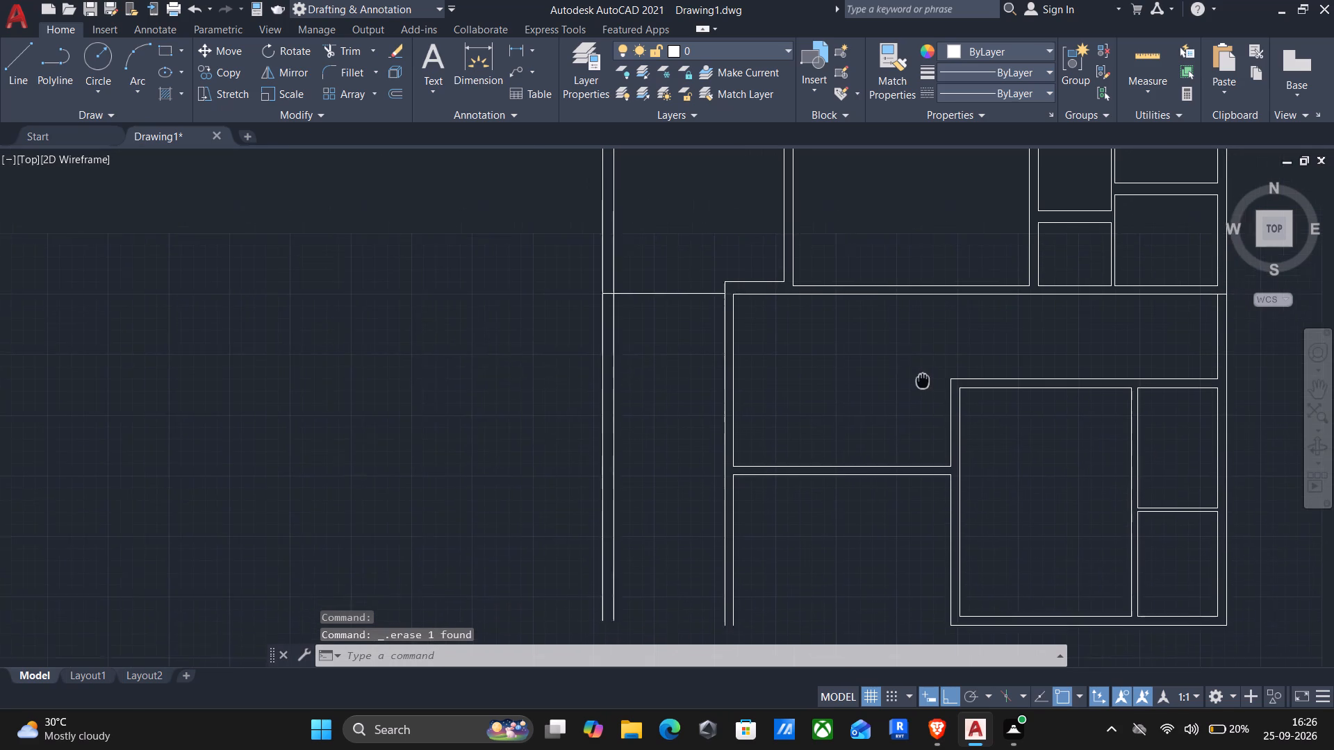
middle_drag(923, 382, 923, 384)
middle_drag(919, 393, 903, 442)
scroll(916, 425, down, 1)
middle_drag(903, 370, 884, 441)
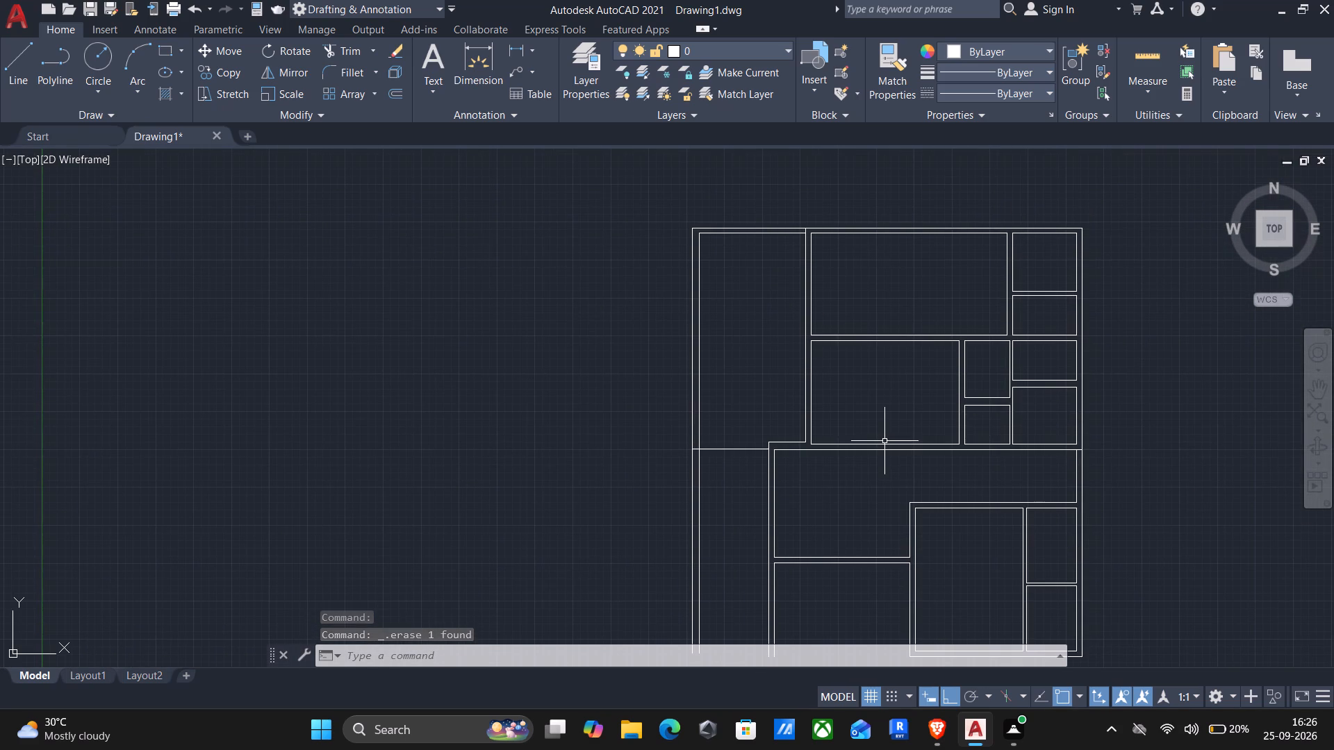
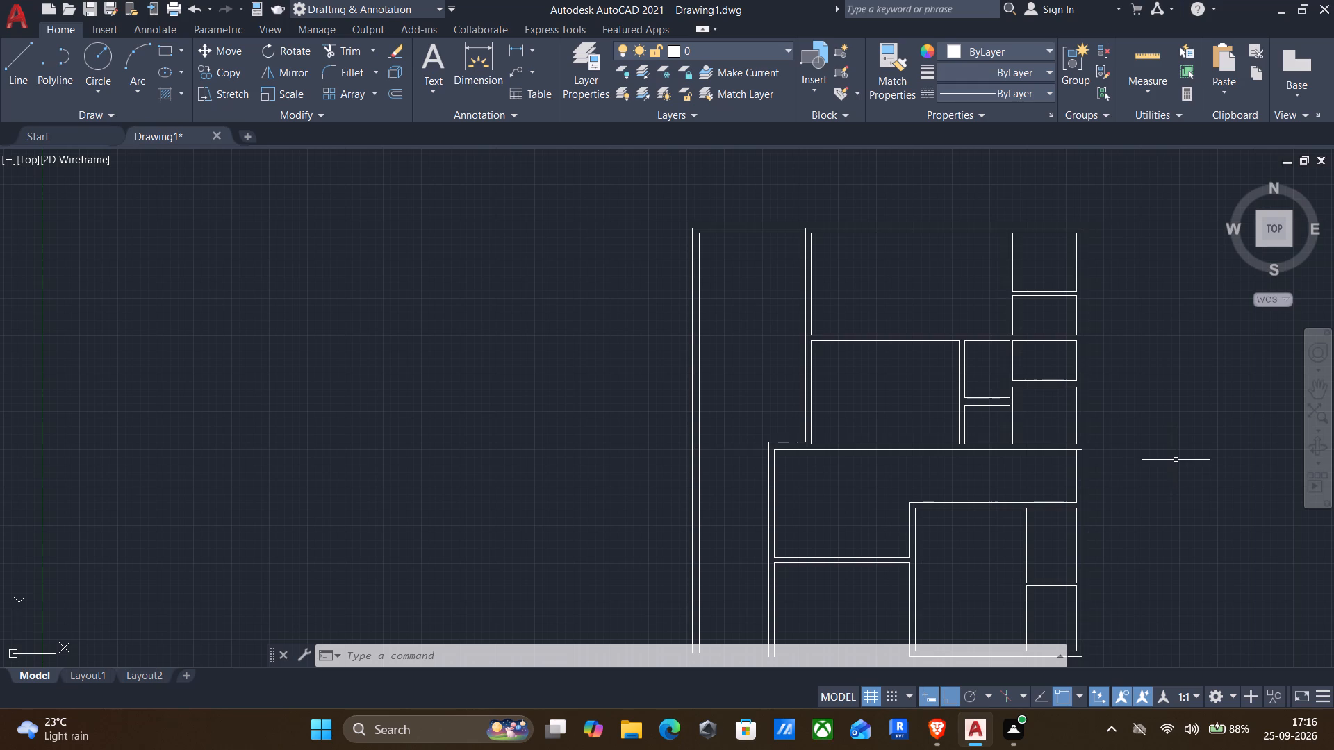
Offset the lower line of the new horizontal wall 13' downward to close the bottom of the lower-left room.
middle_drag(961, 436, 747, 182)
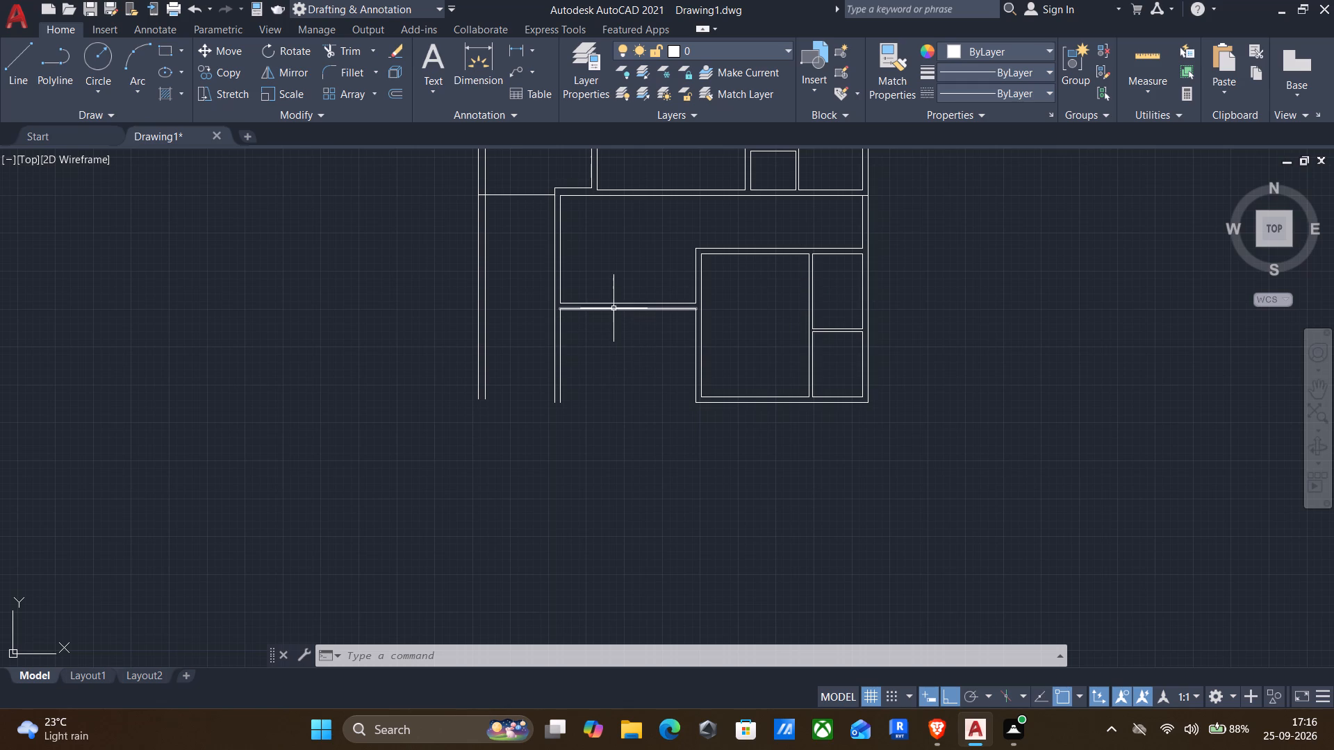
key(o)
key(Return)
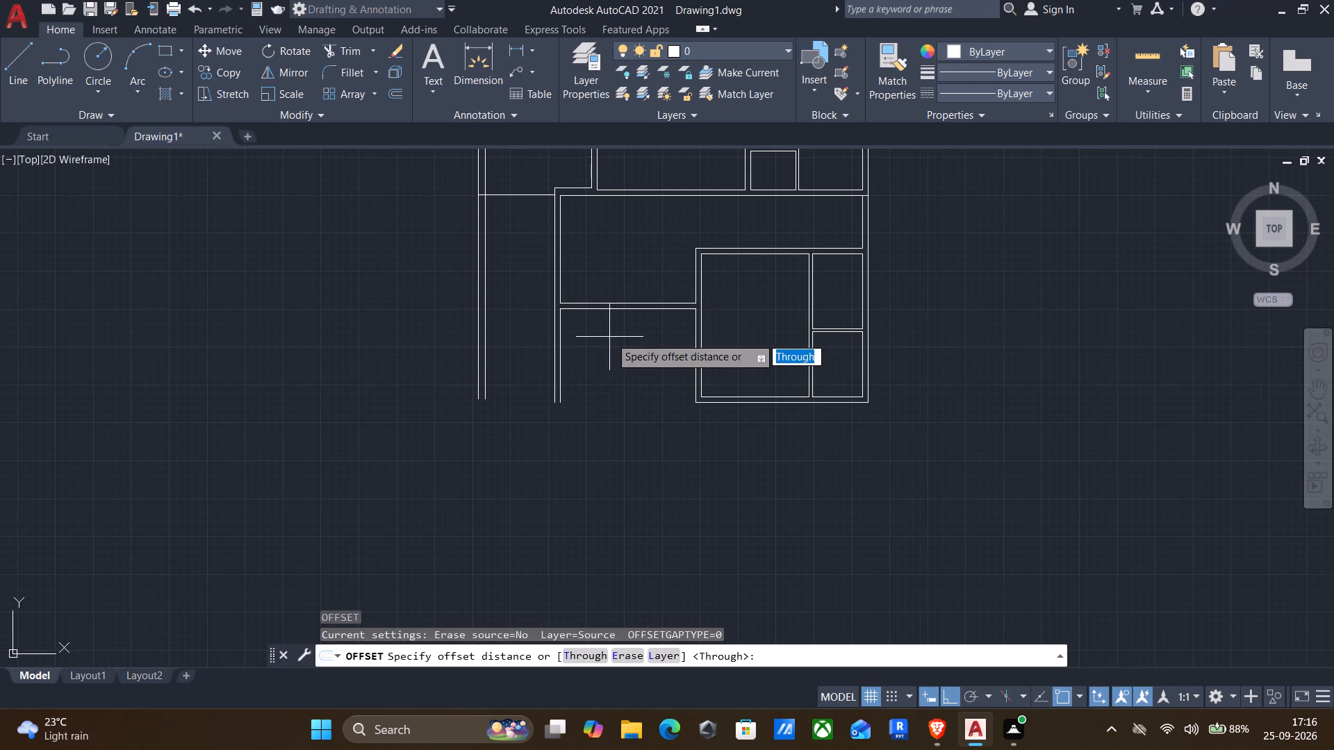
scroll(614, 332, up, 3)
click(609, 276)
click(568, 399)
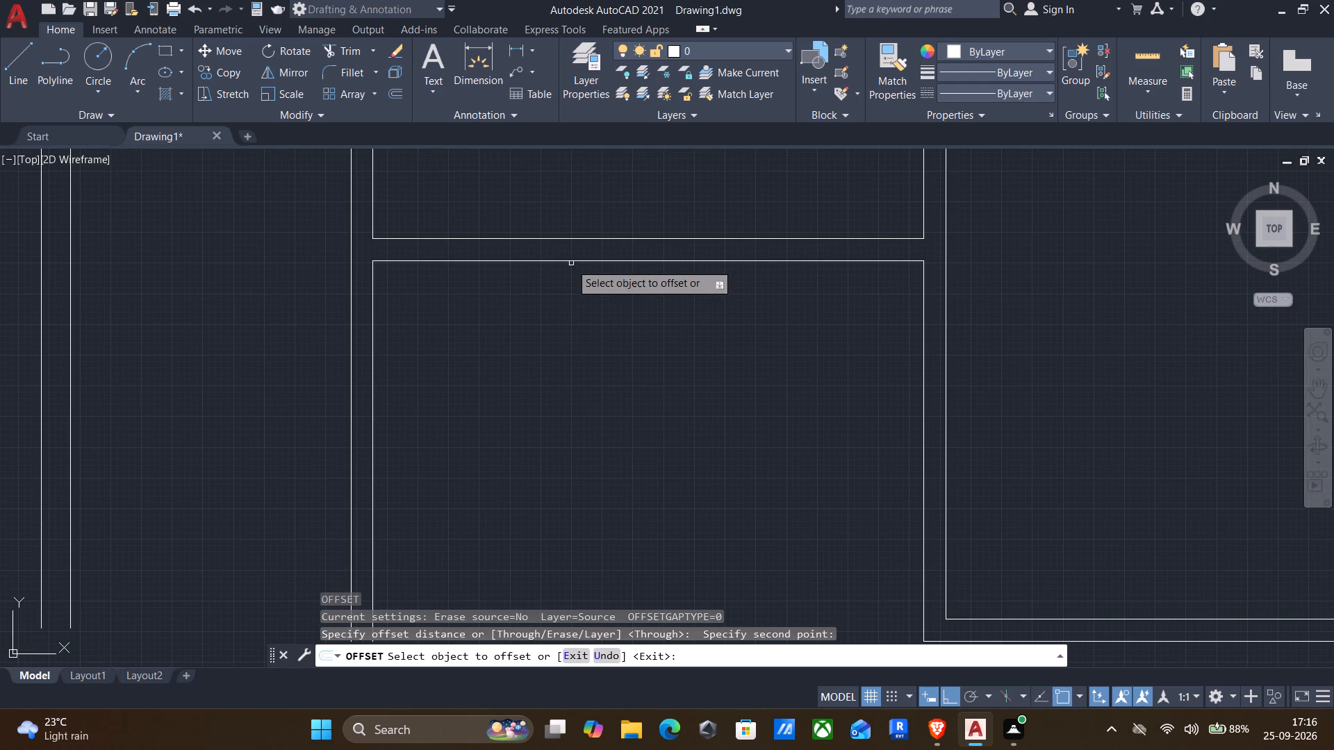
click(568, 261)
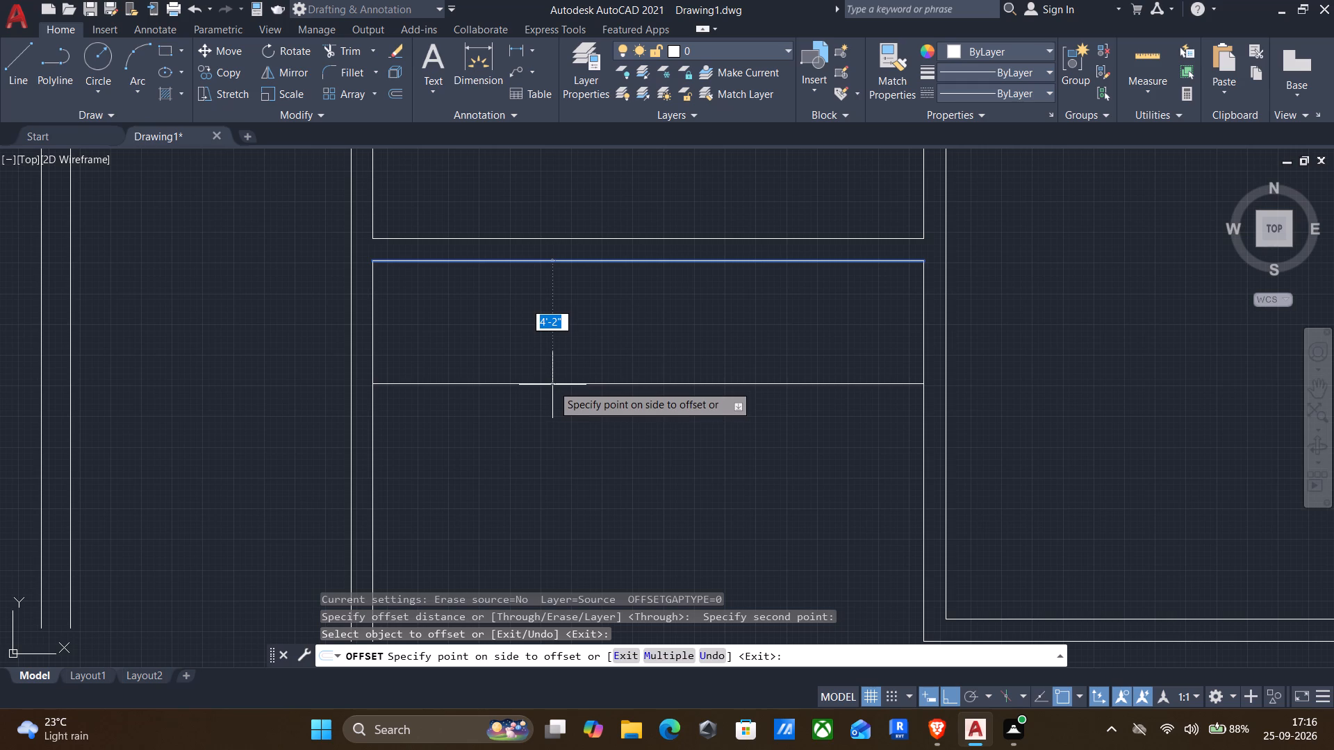
key(1)
key(3)
key(apostrophe)
key(Return)
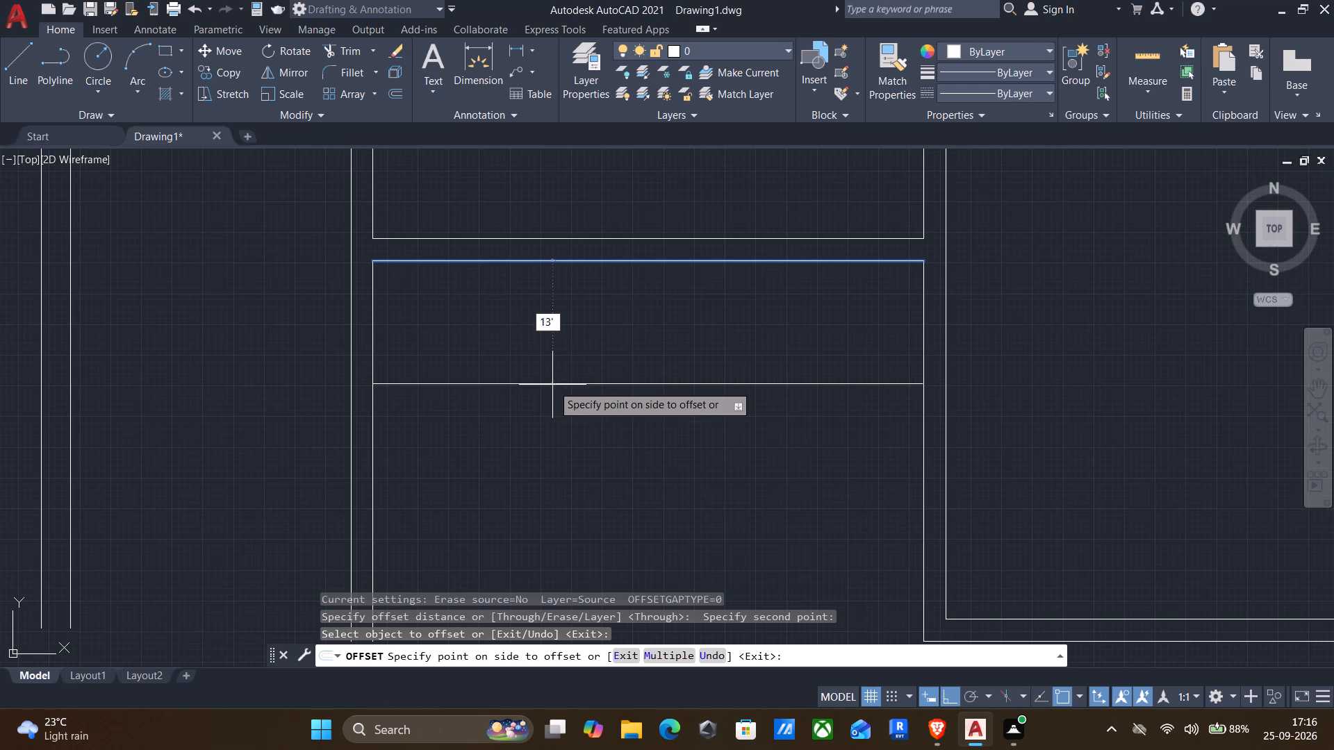
scroll(557, 401, down, 2)
middle_drag(574, 423, 591, 350)
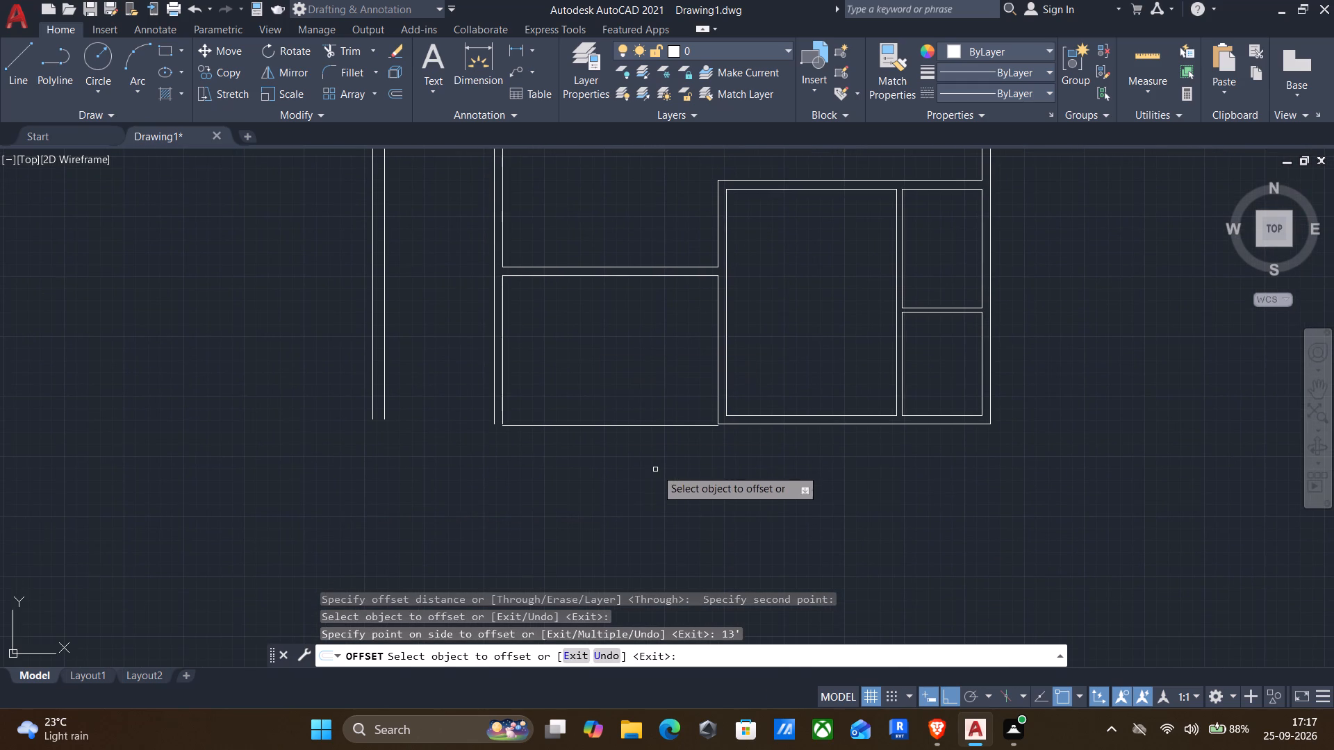
Measure the inside dimensions and area of the large room in the lower-right block.
scroll(665, 407, up, 4)
scroll(734, 476, down, 3)
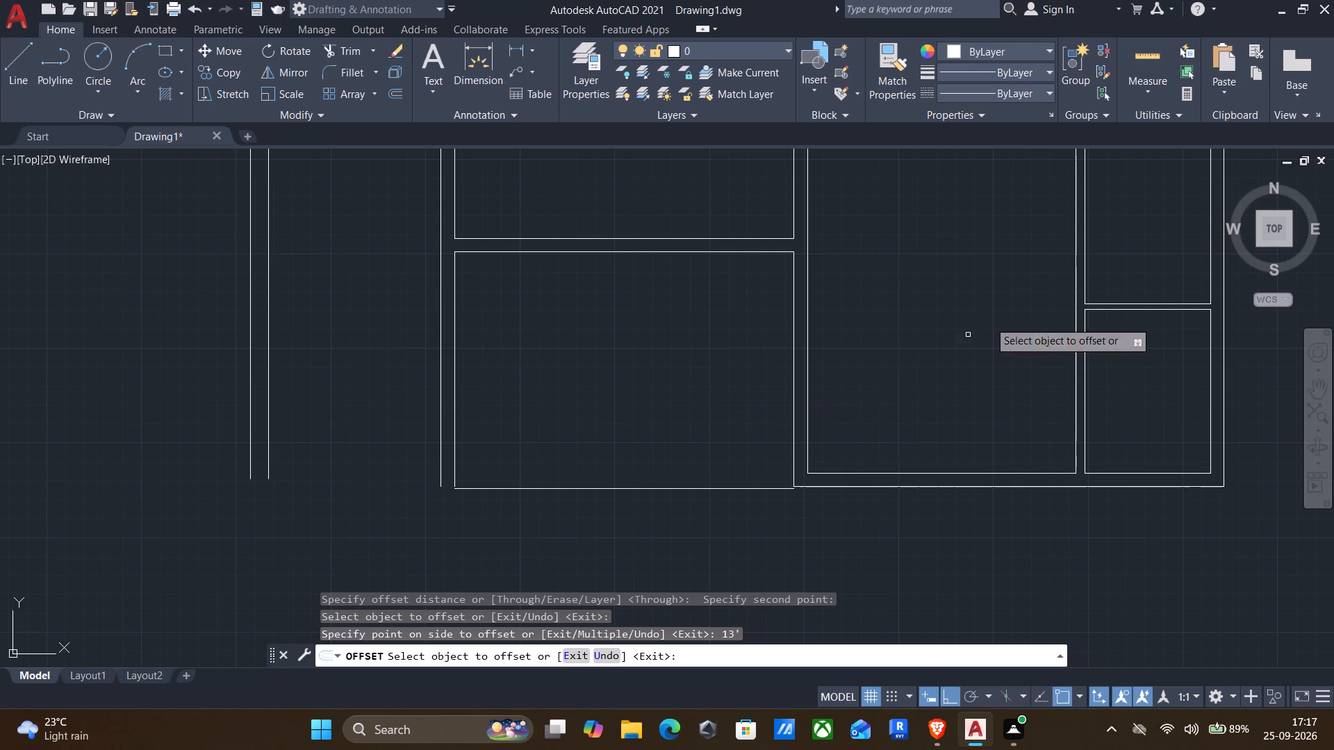
click(1136, 49)
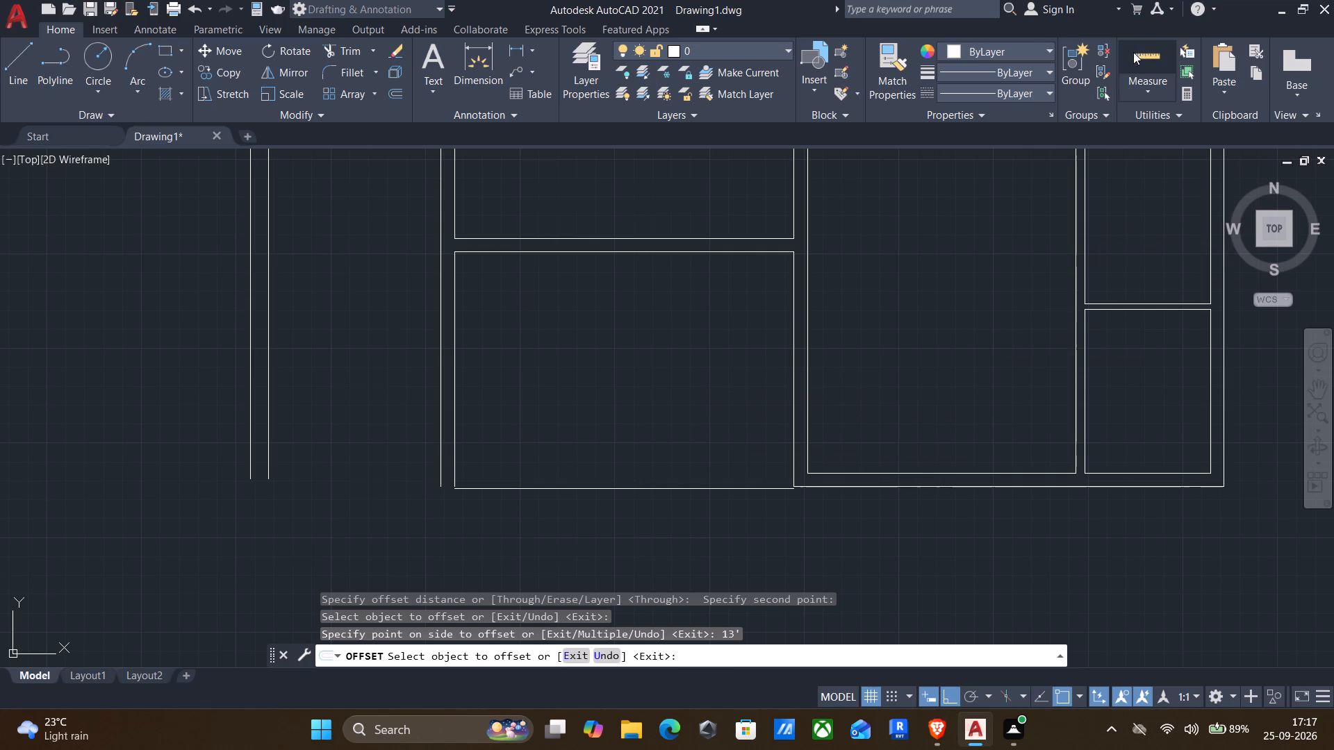
middle_drag(846, 322, 795, 492)
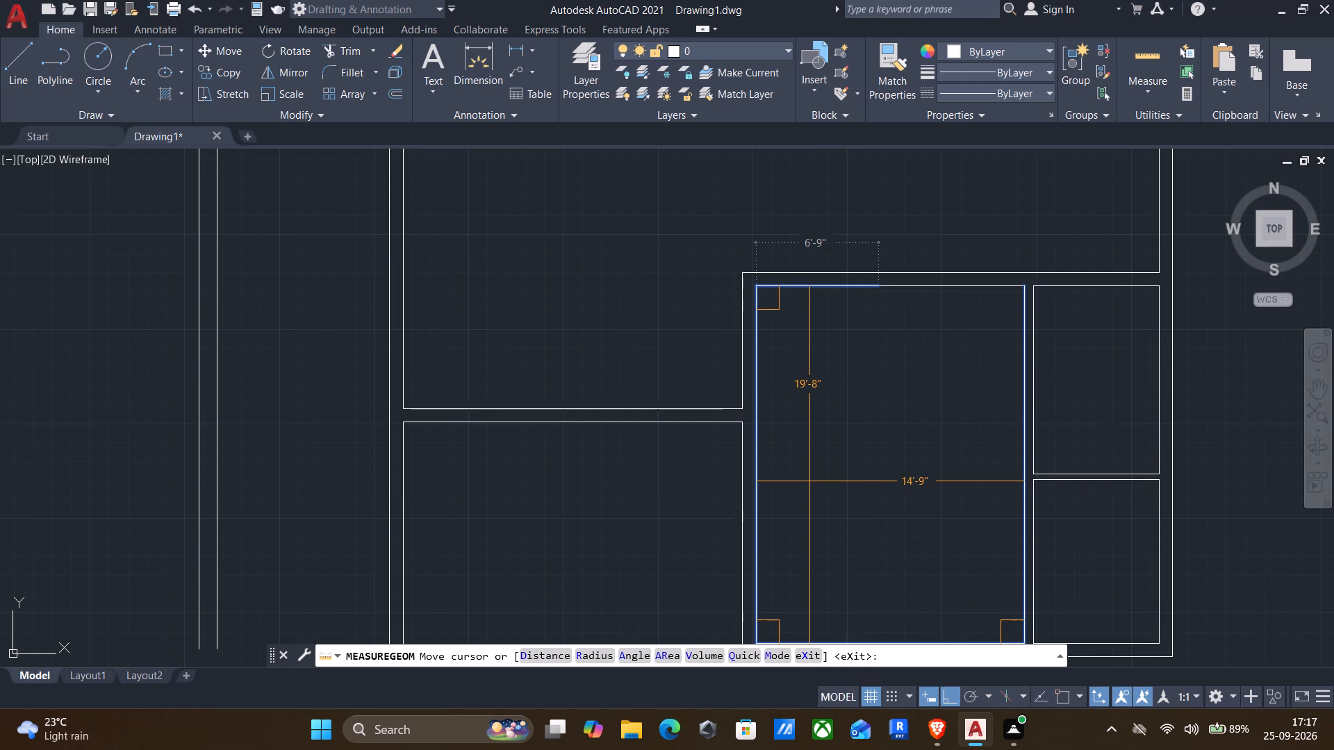
drag(807, 449, 806, 440)
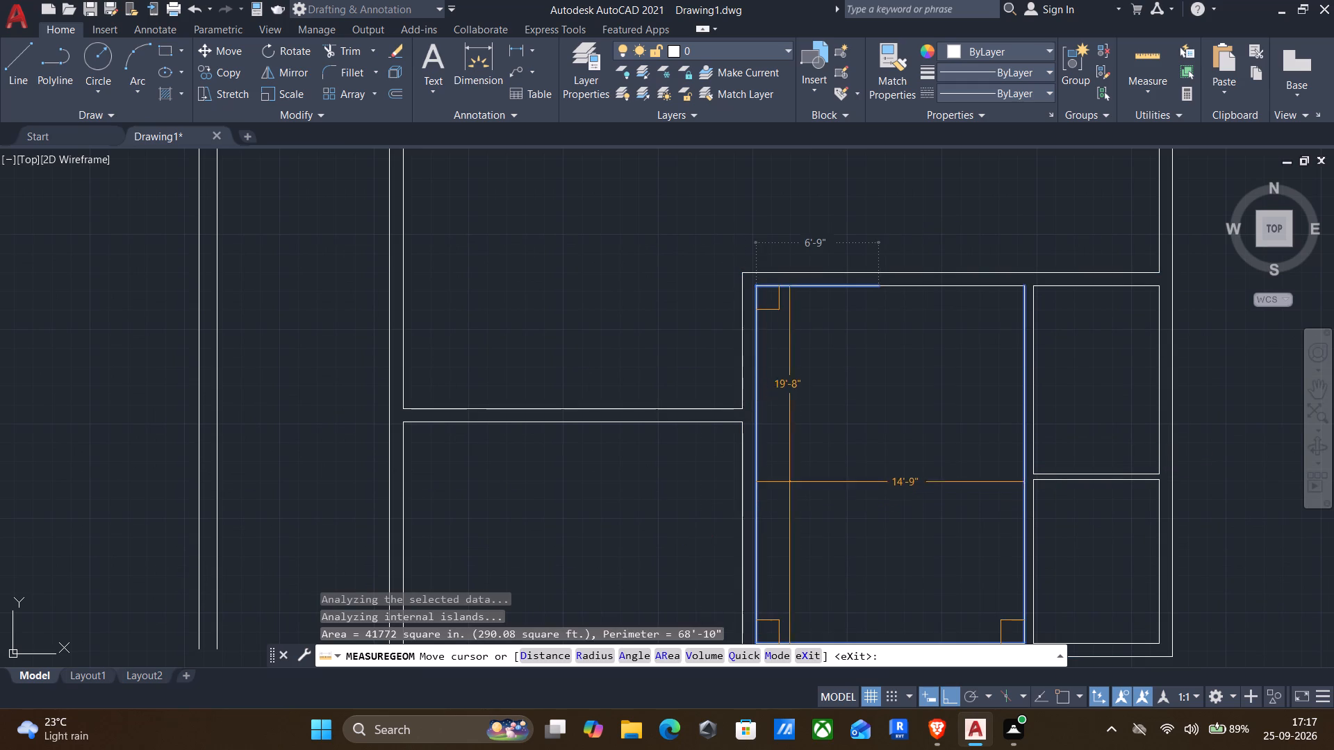
click(814, 471)
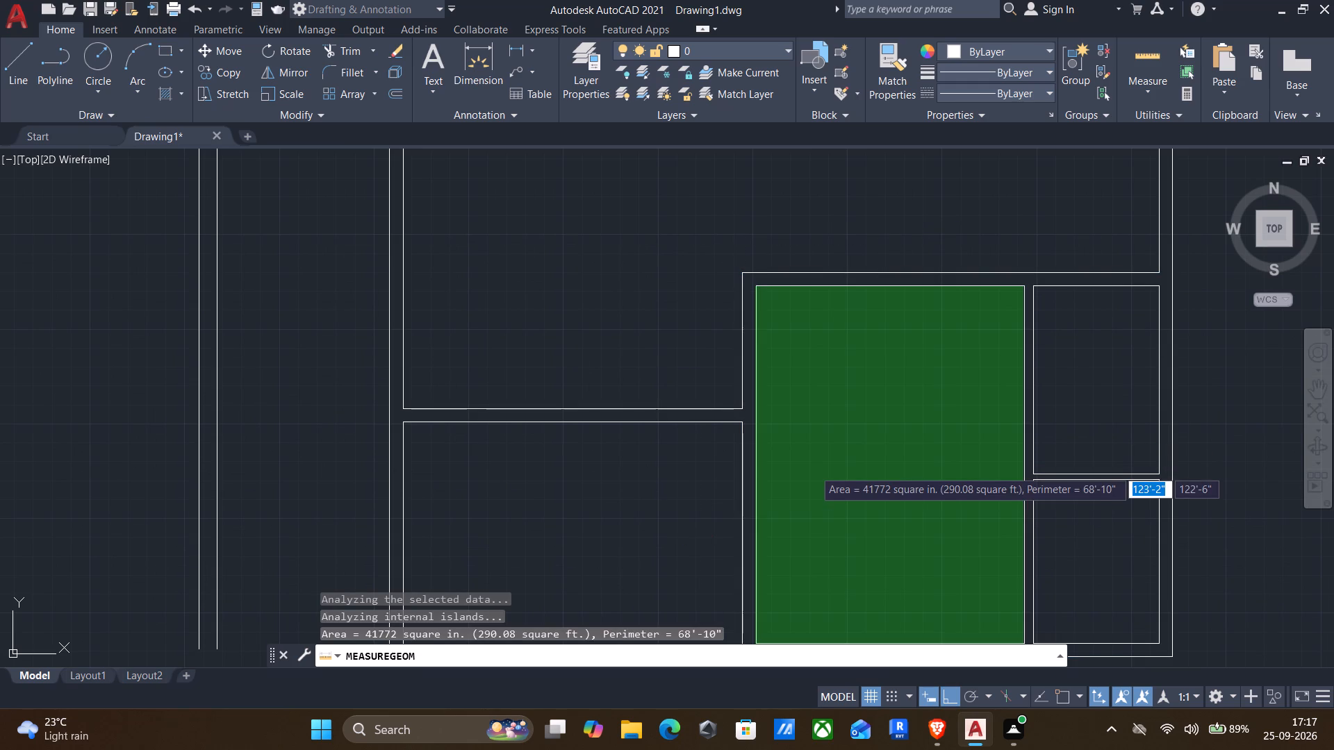
key(Escape)
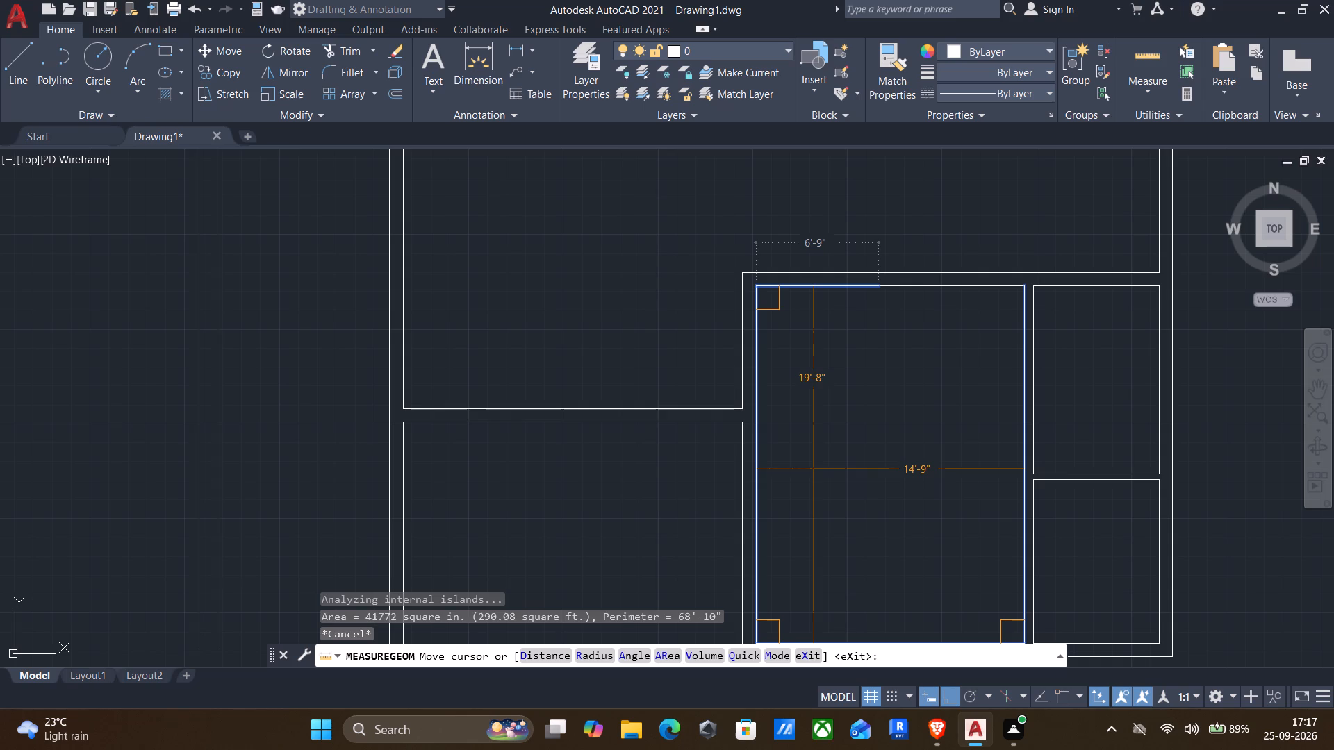
Check the inside dimensions of the lower-left room and the L-shaped space above it with quick measurement.
middle_click(795, 472)
scroll(795, 472, up, 1)
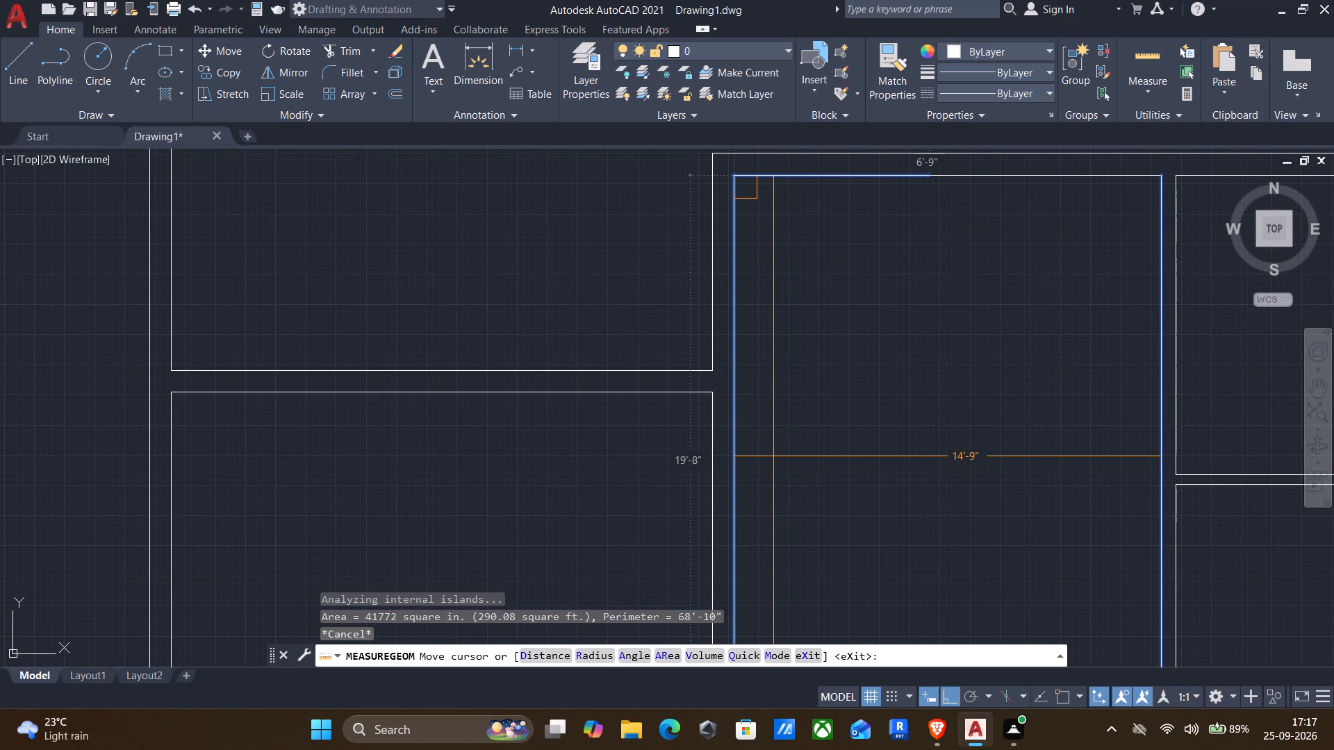
middle_drag(725, 454, 825, 203)
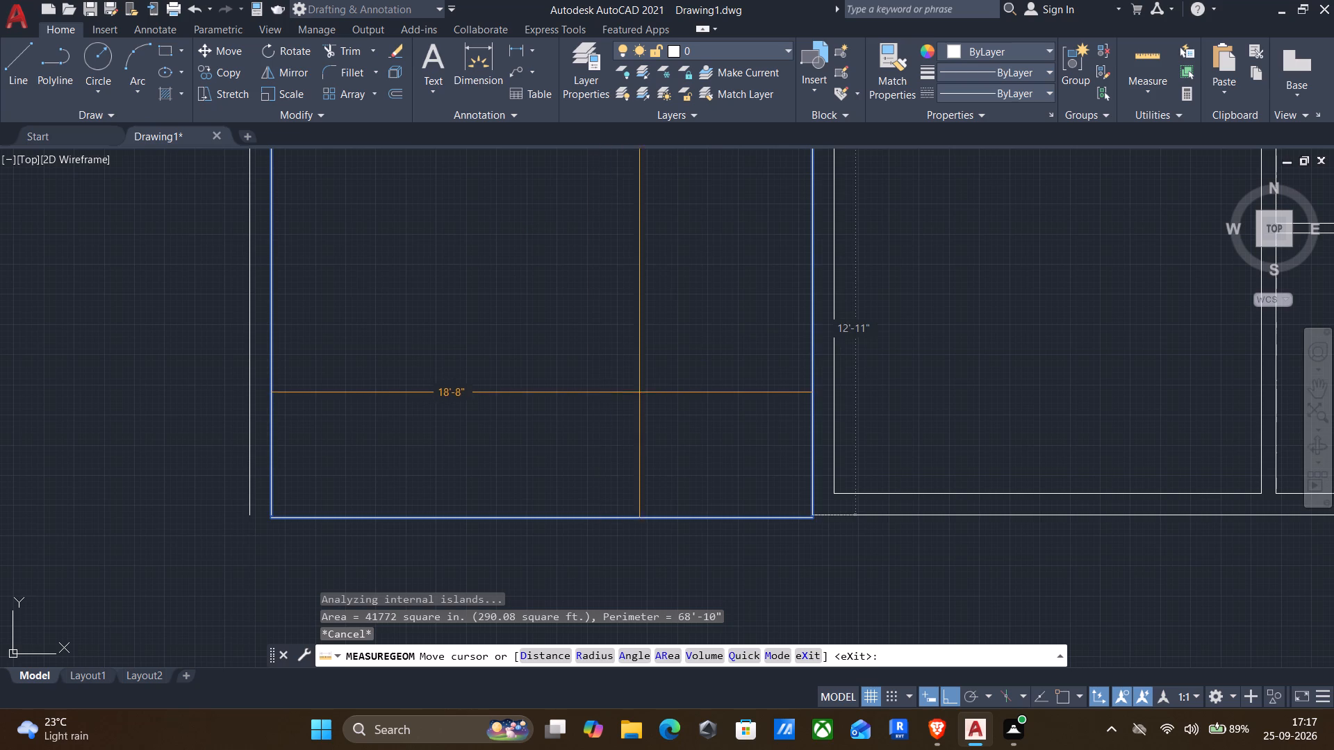
middle_drag(720, 422, 690, 585)
middle_drag(699, 579, 716, 480)
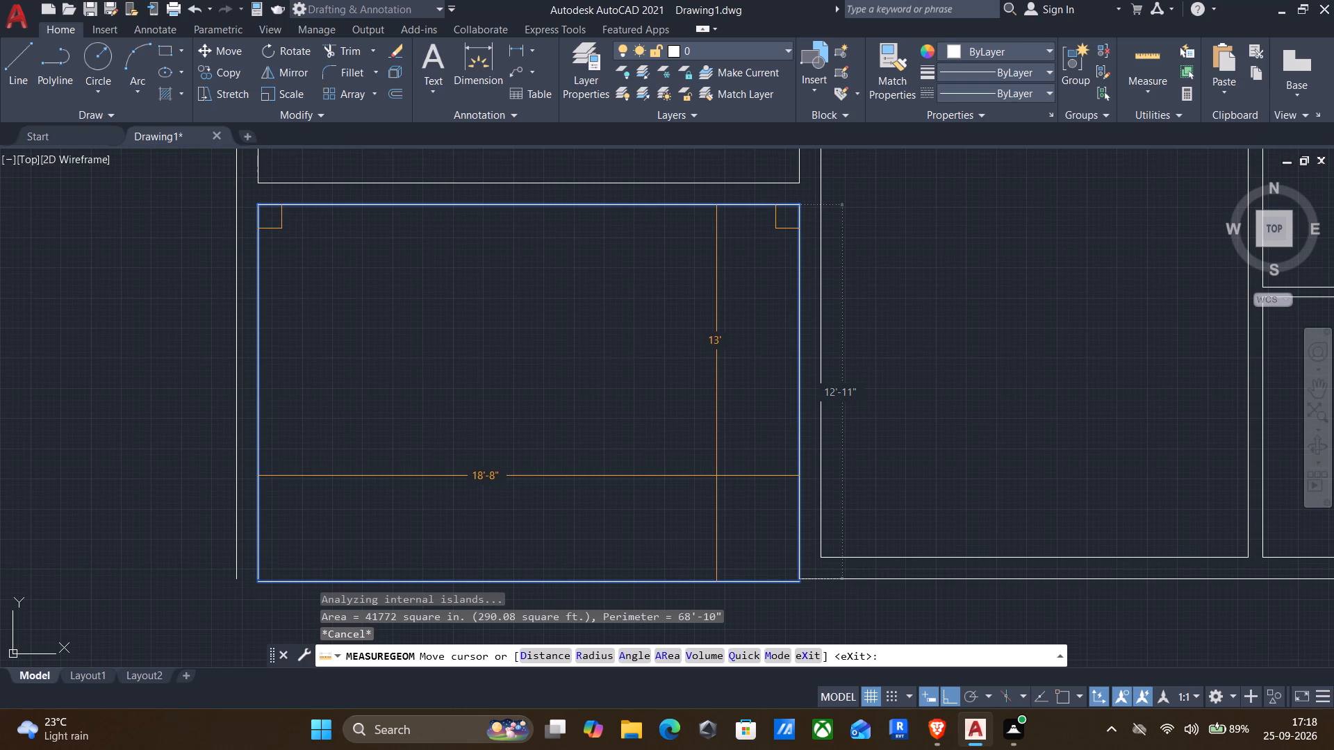
middle_drag(716, 479, 665, 669)
middle_click(665, 671)
middle_drag(632, 649, 645, 672)
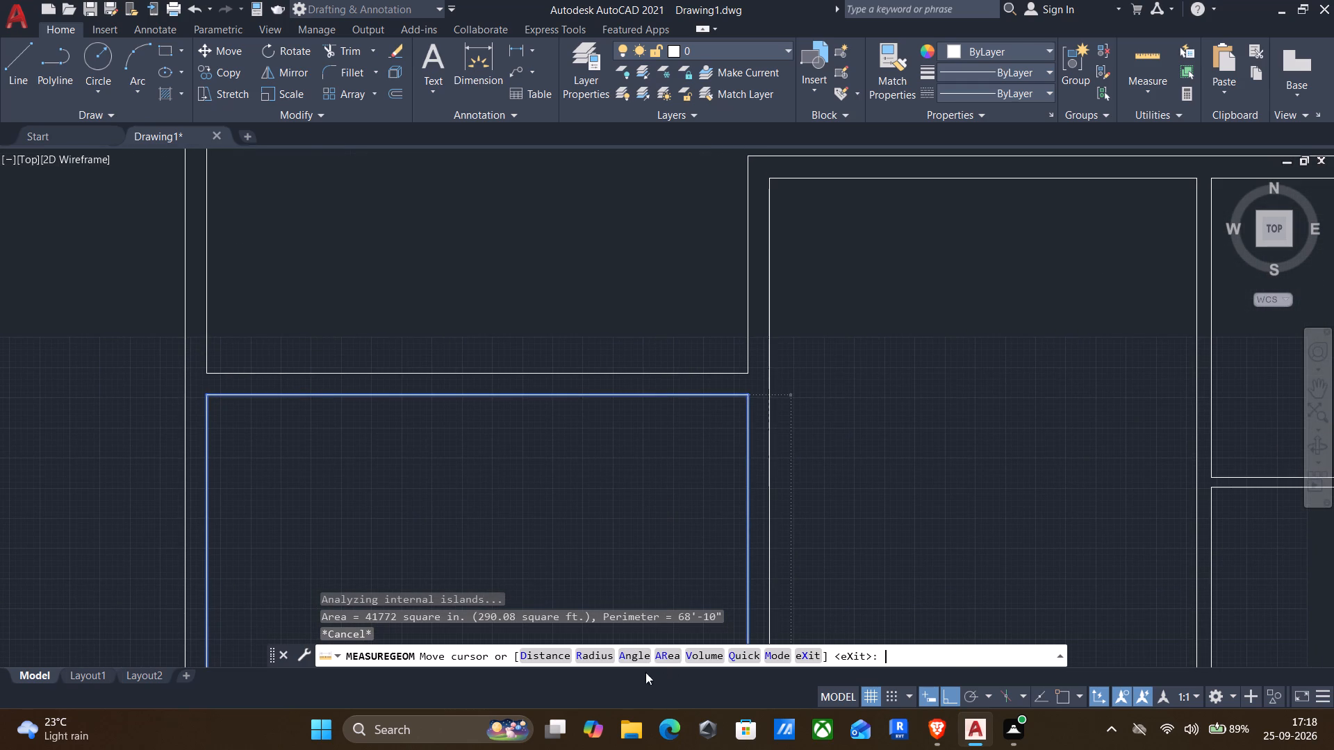
middle_drag(645, 672, 677, 696)
middle_drag(481, 305, 509, 374)
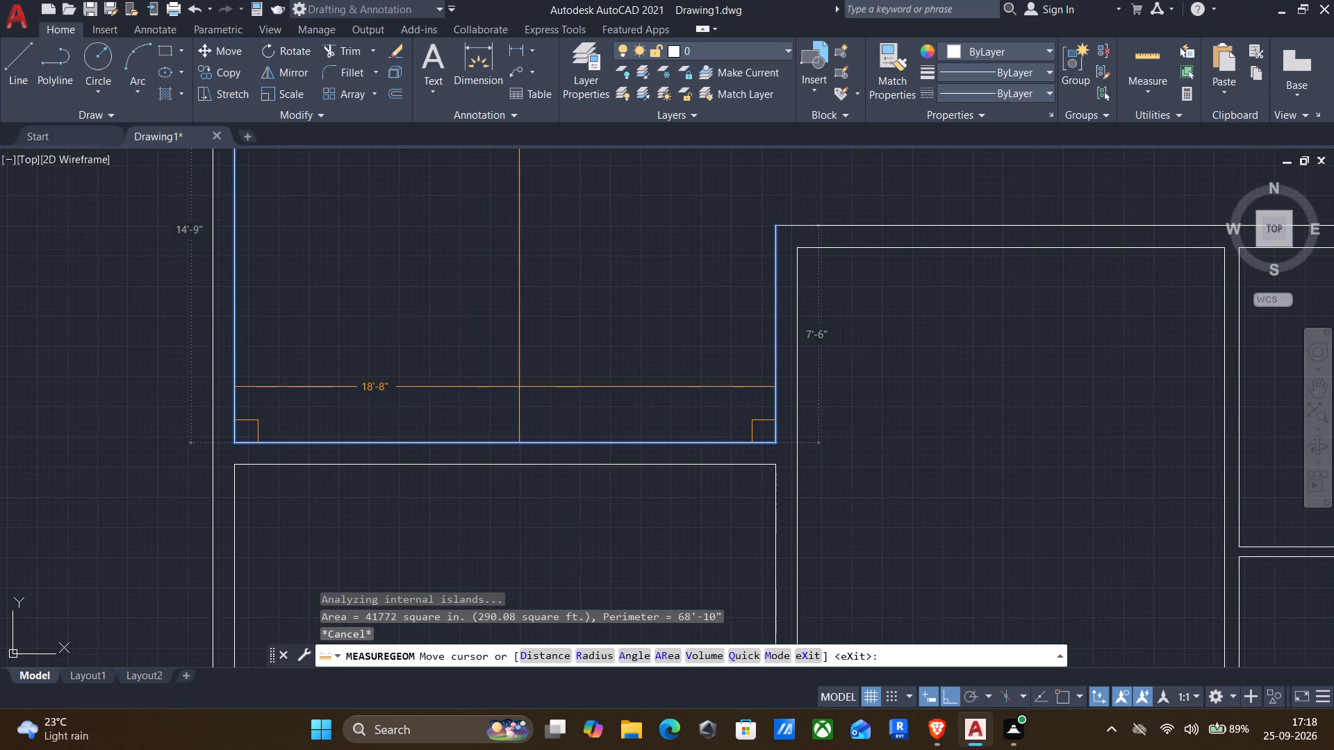
scroll(519, 387, down, 1)
middle_drag(507, 335, 551, 449)
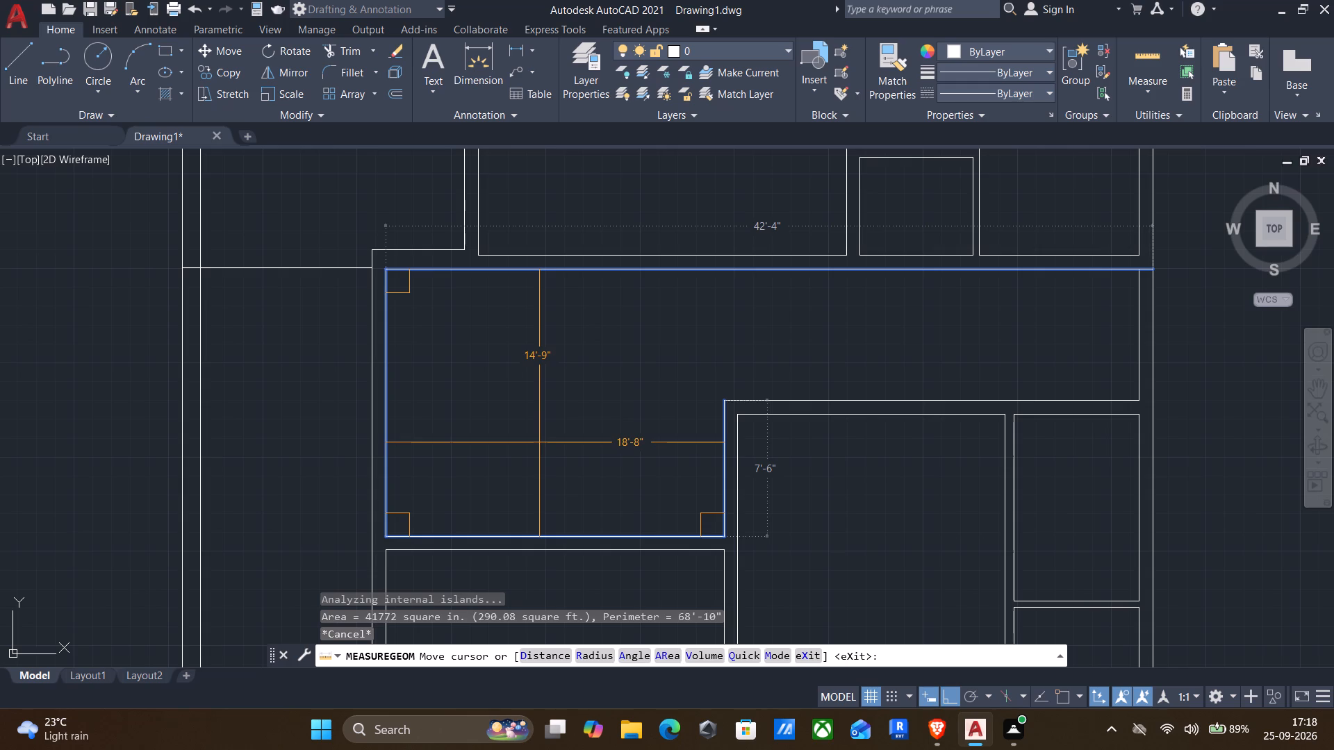
middle_drag(539, 445, 566, 620)
scroll(566, 617, down, 1)
scroll(589, 466, down, 3)
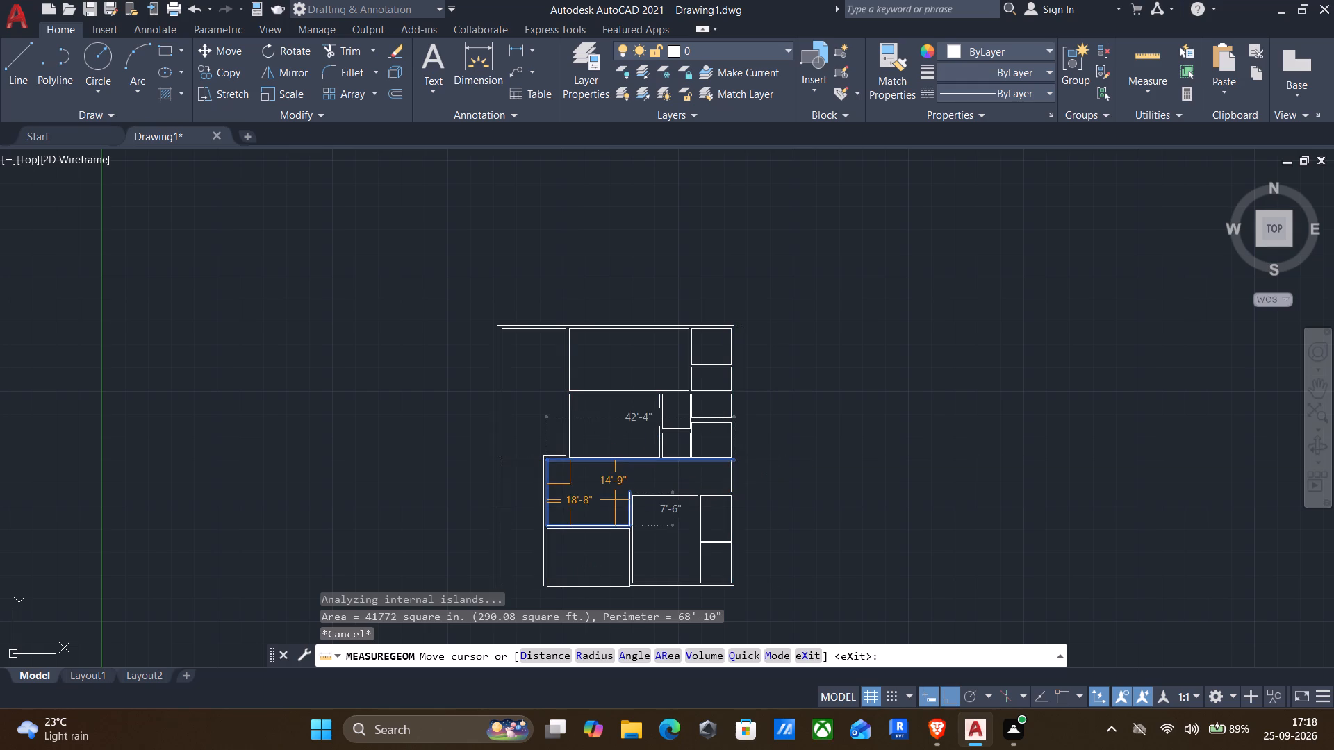
middle_drag(613, 503, 627, 269)
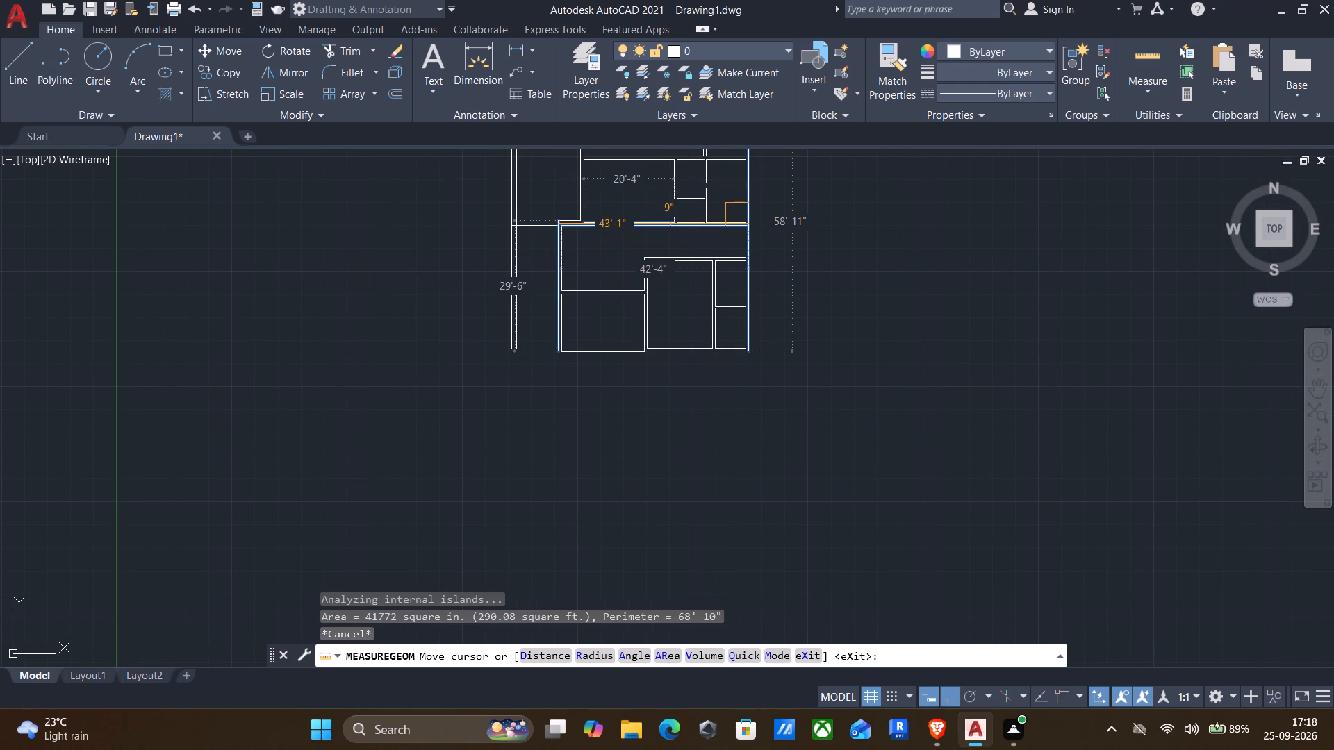
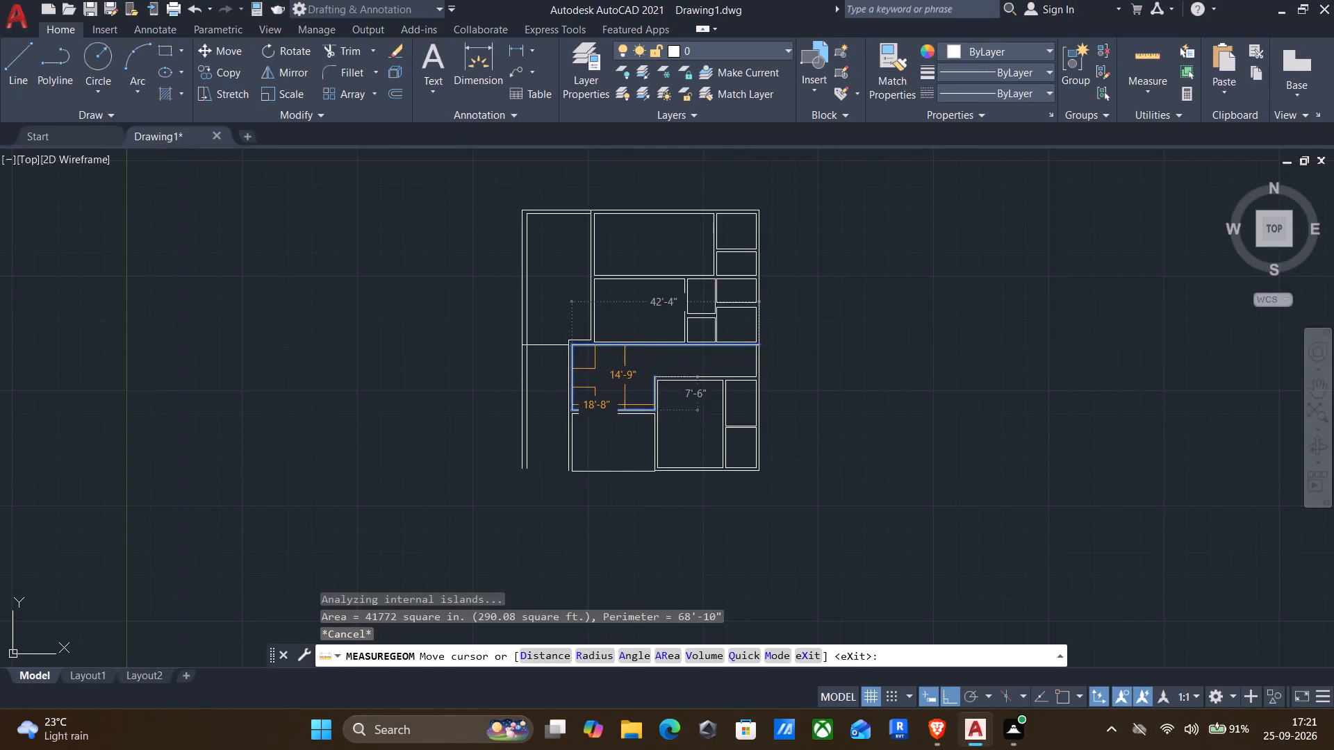
Check the inside dimensions of the large room in the lower-right block with quick measurement.
middle_drag(618, 412, 642, 279)
middle_drag(652, 325, 661, 350)
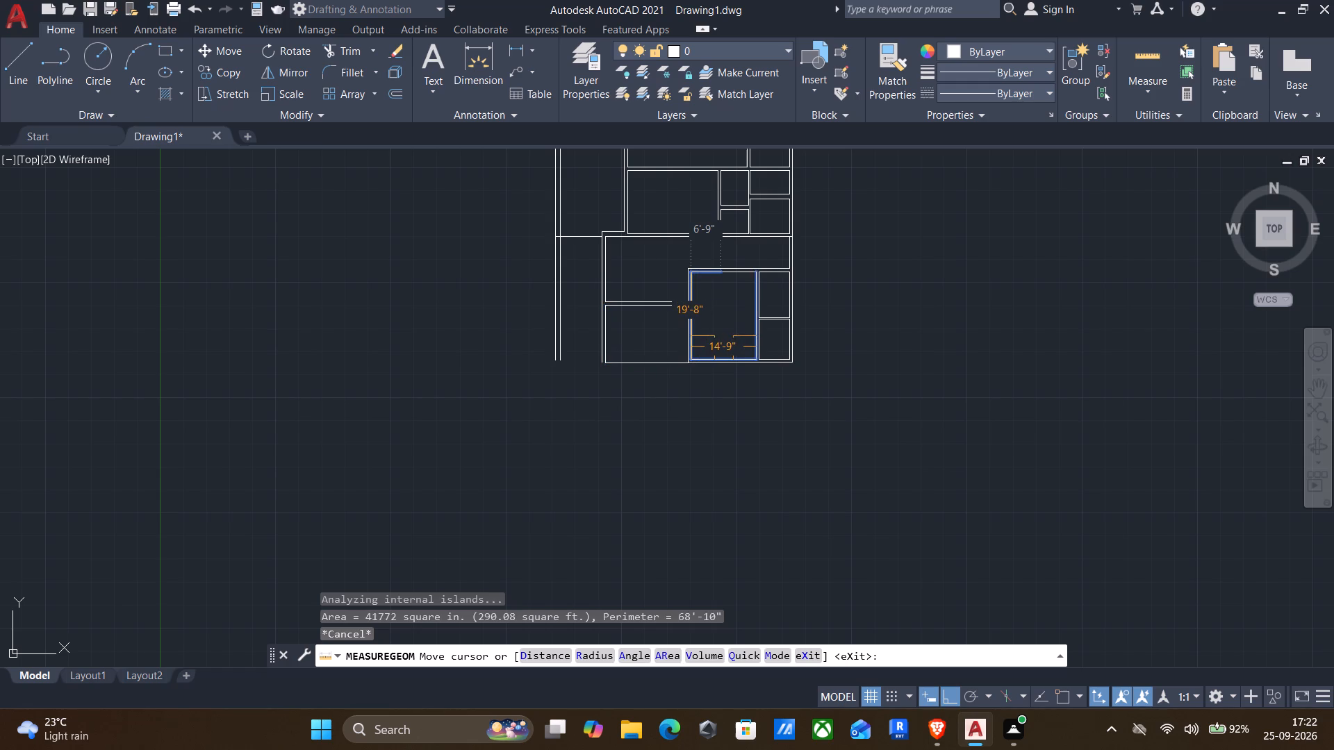
key(Escape)
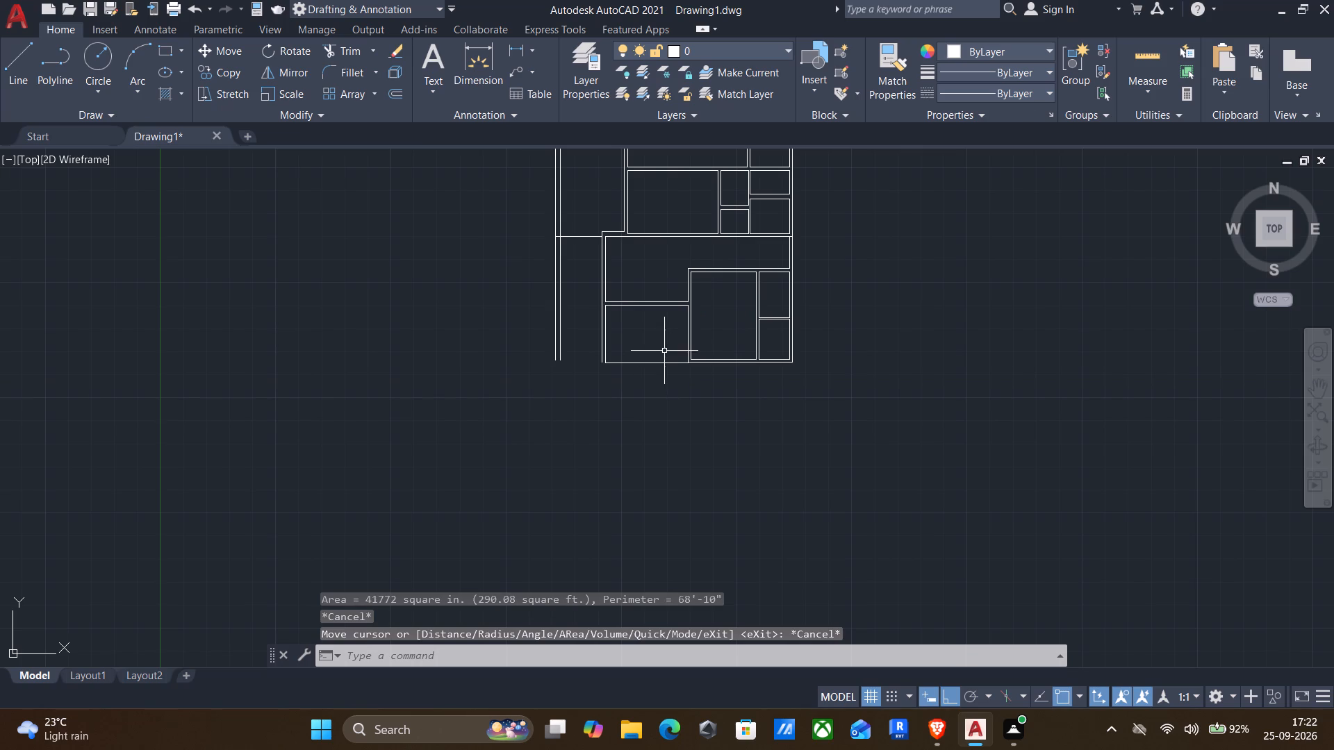
Draw a line downward from the lower-left room's bottom-right corner, continuing leftward beneath the room and stopping short of its left wall.
key(l)
key(Return)
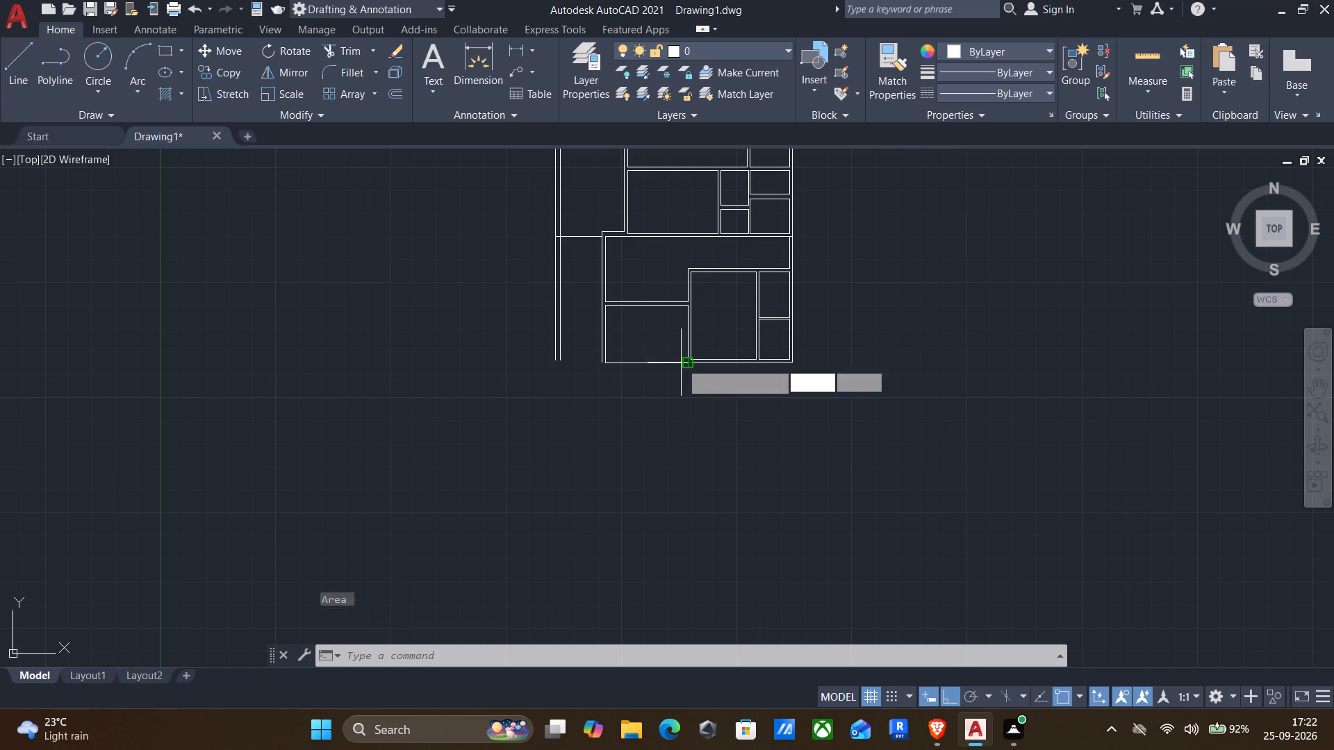
scroll(682, 362, up, 5)
click(707, 358)
scroll(717, 431, down, 3)
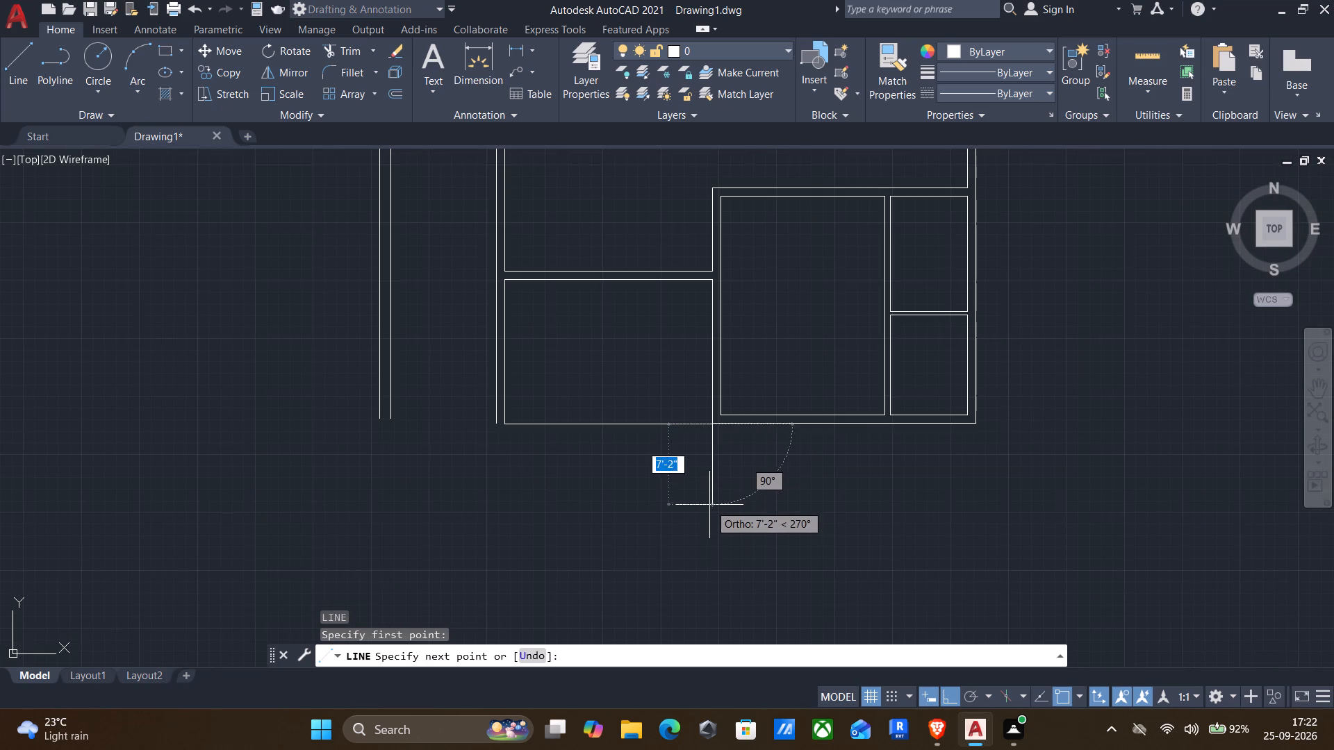
middle_drag(711, 515, 736, 410)
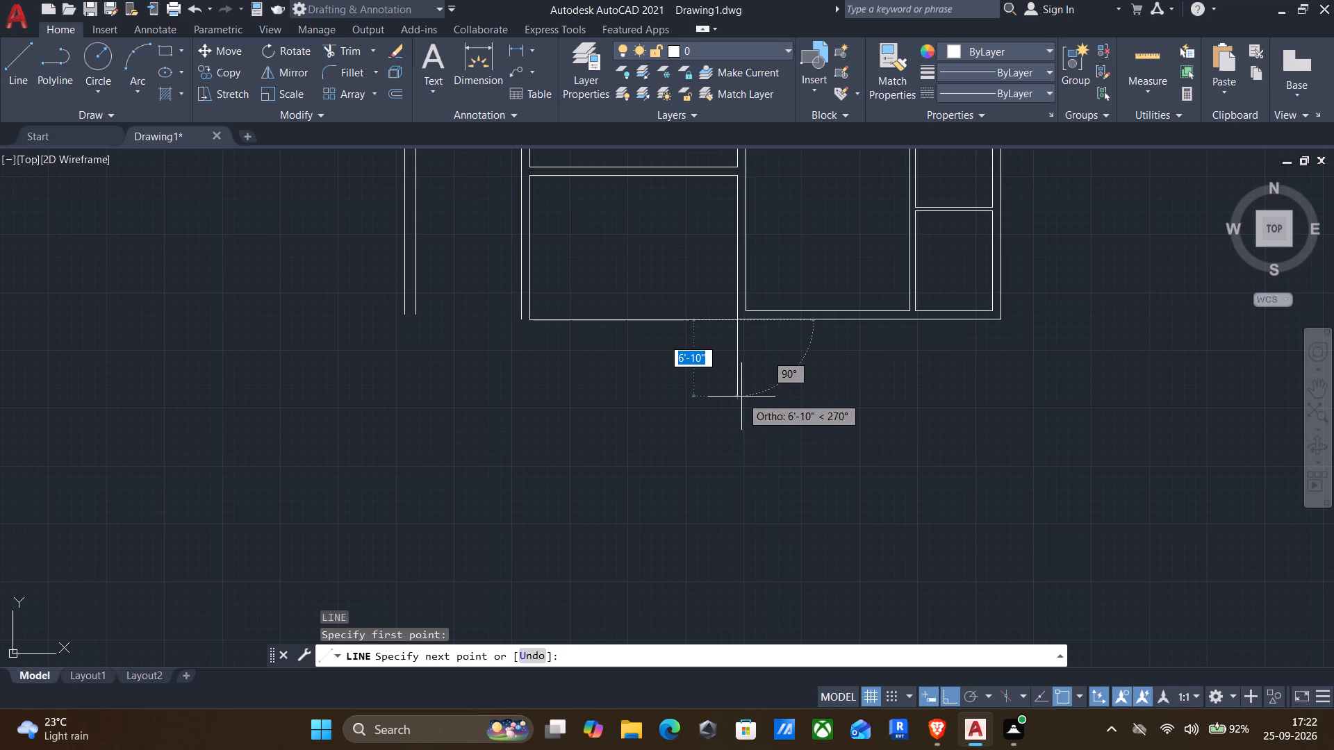
click(741, 389)
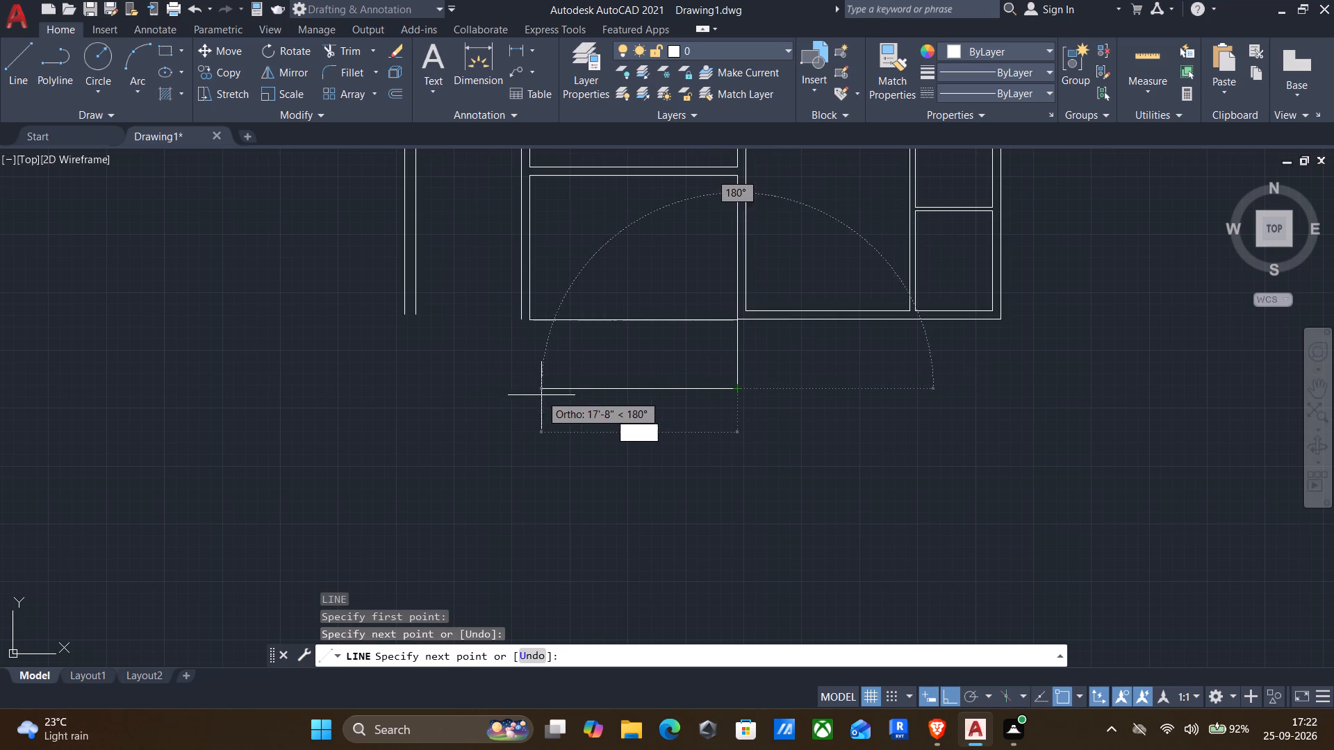
click(568, 390)
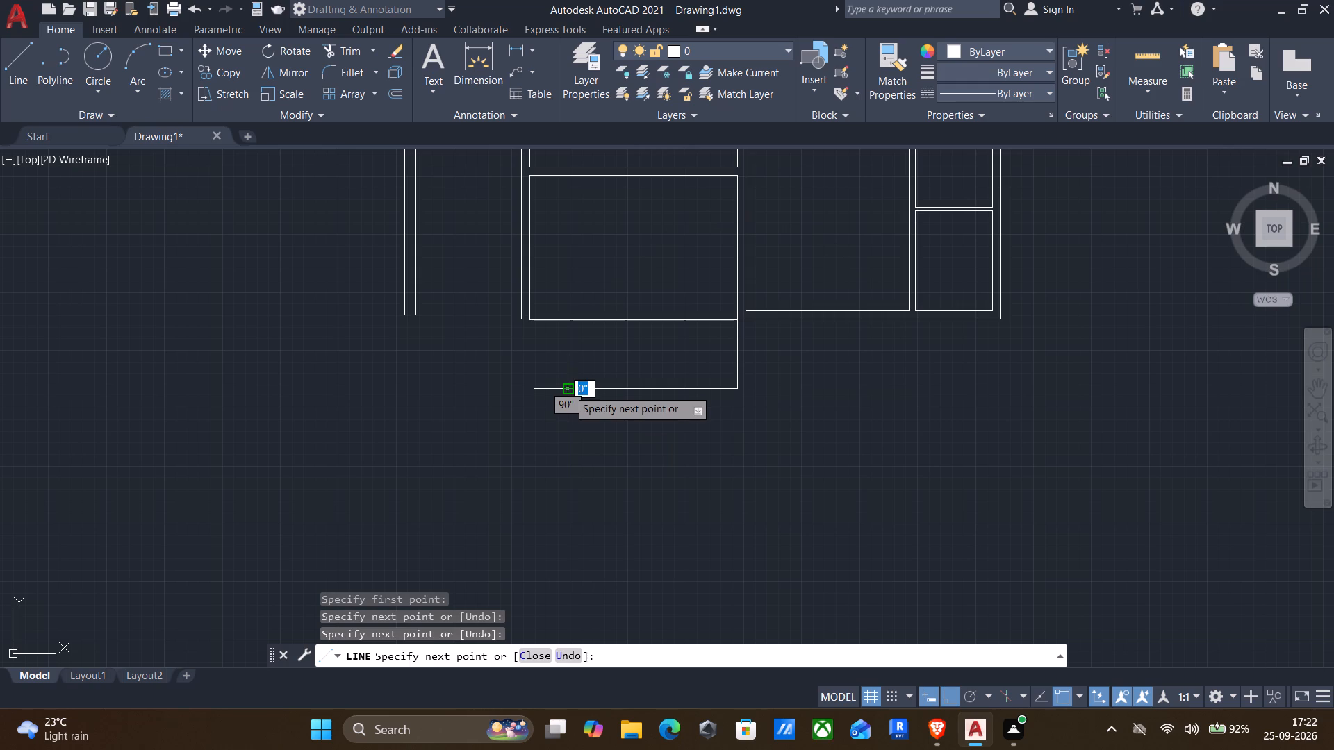
key(Return)
scroll(582, 374, down, 2)
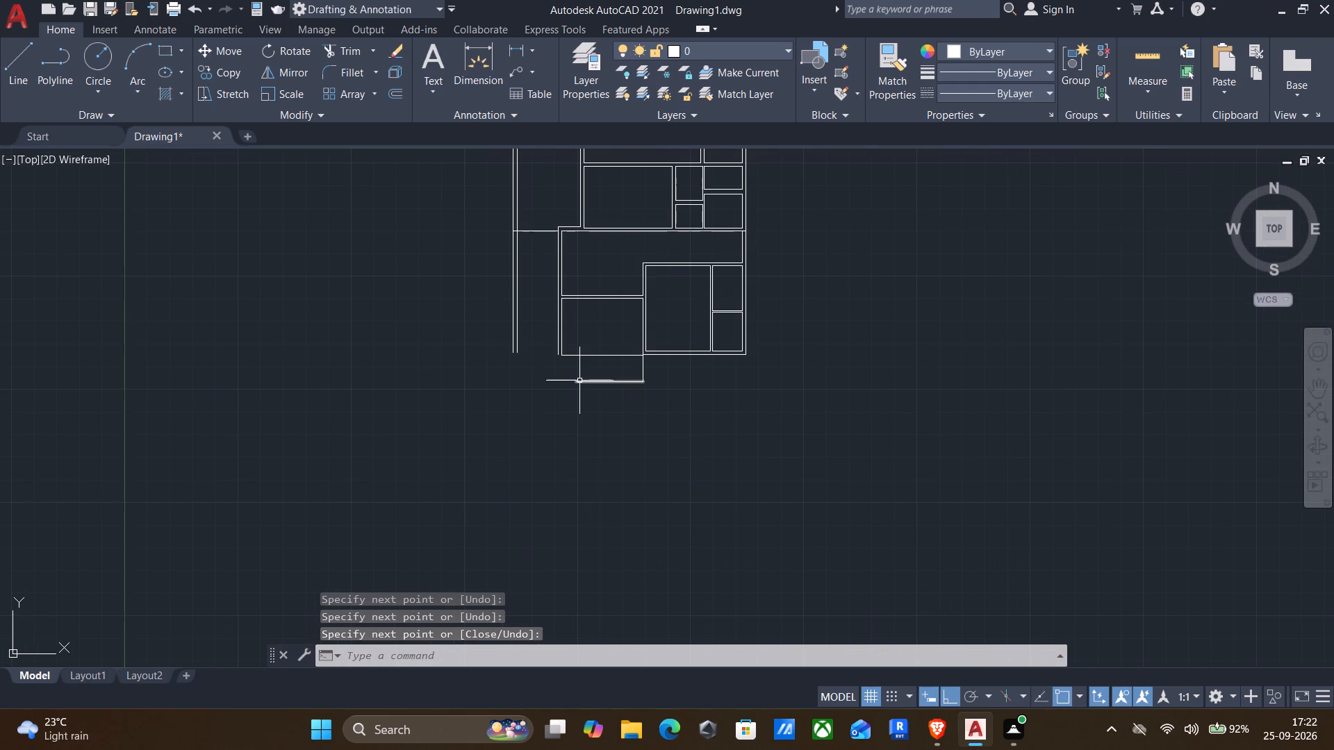
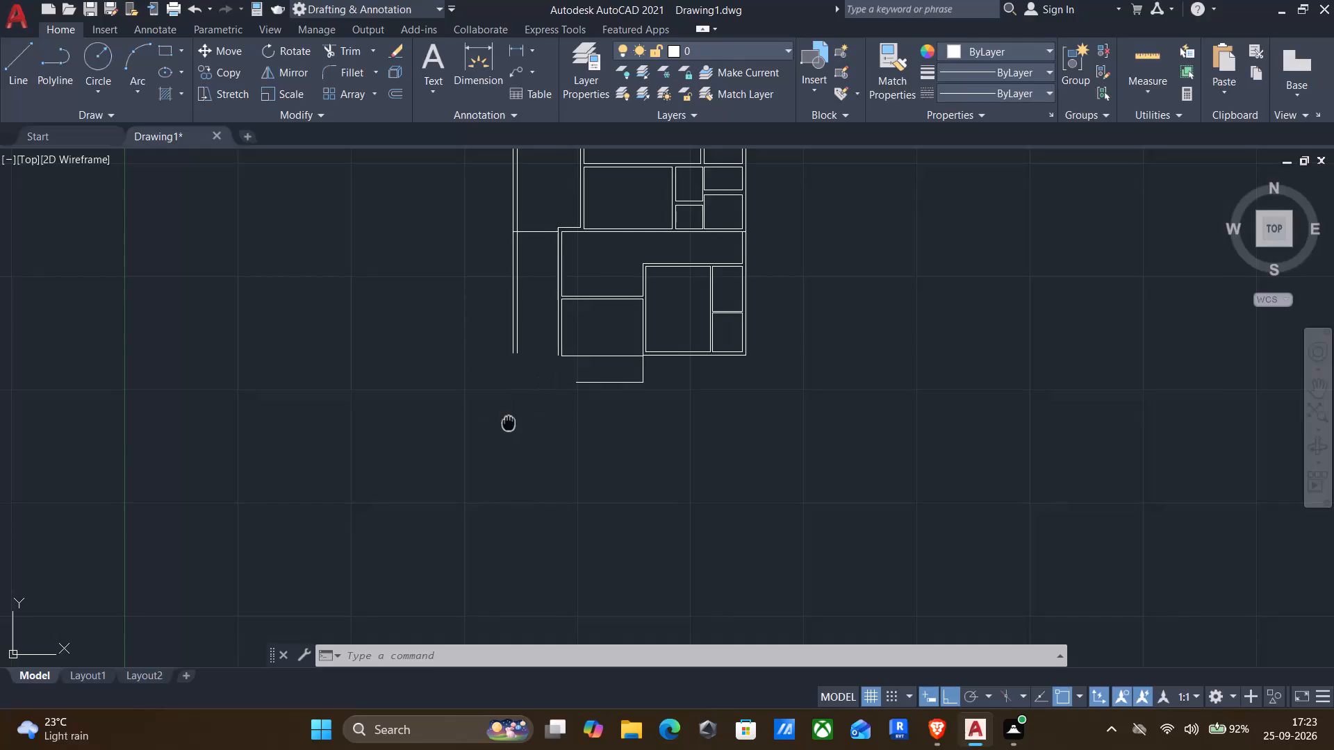
Erase the bottom wall line of the lower-left room.
click(598, 392)
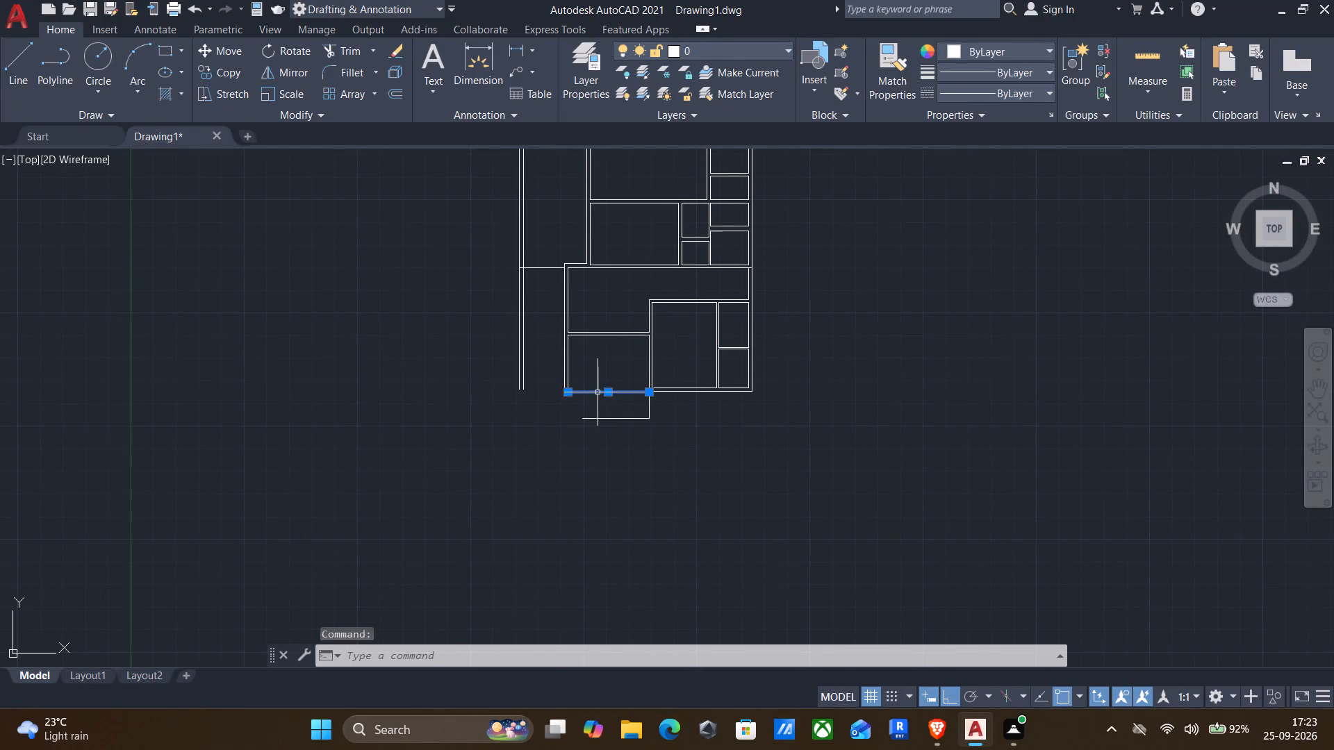
key(Delete)
Draw a 9" line straight across the top outer wall, above the upper middle room and left of its centre.
scroll(565, 401, up, 1)
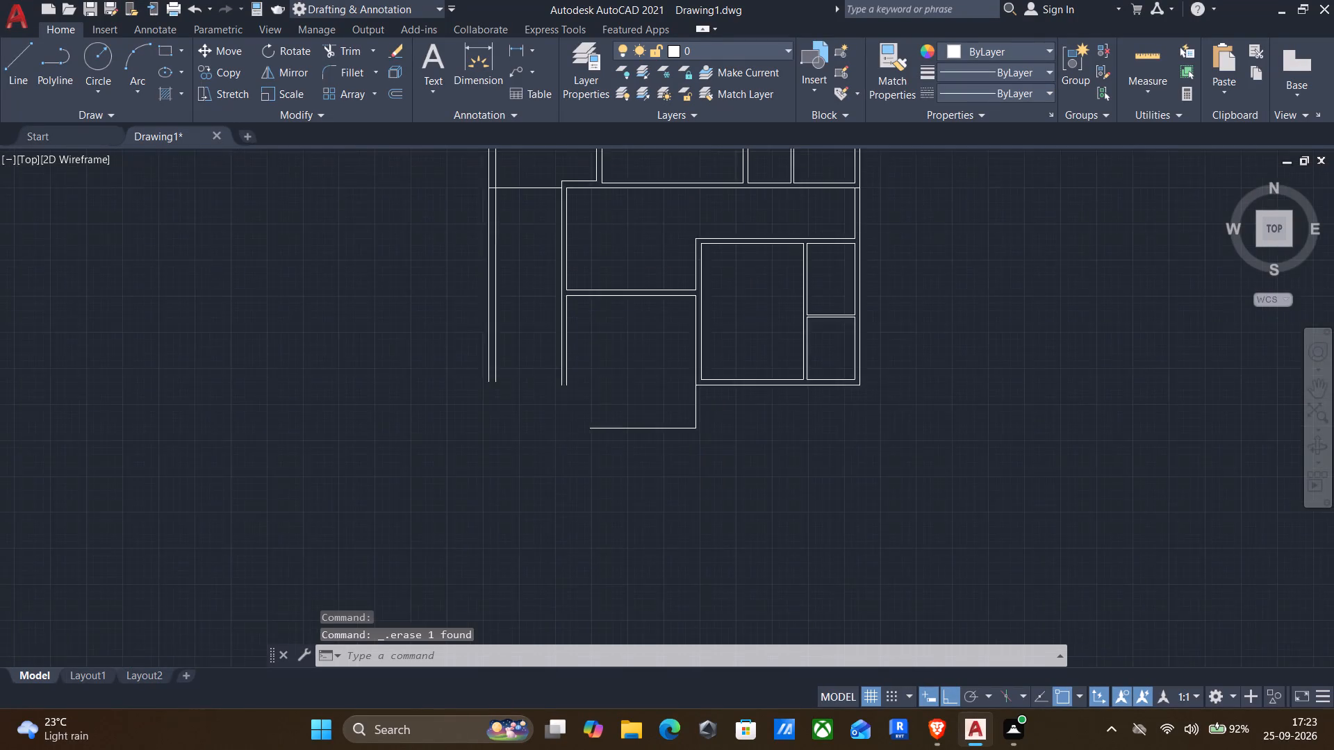
scroll(564, 401, up, 2)
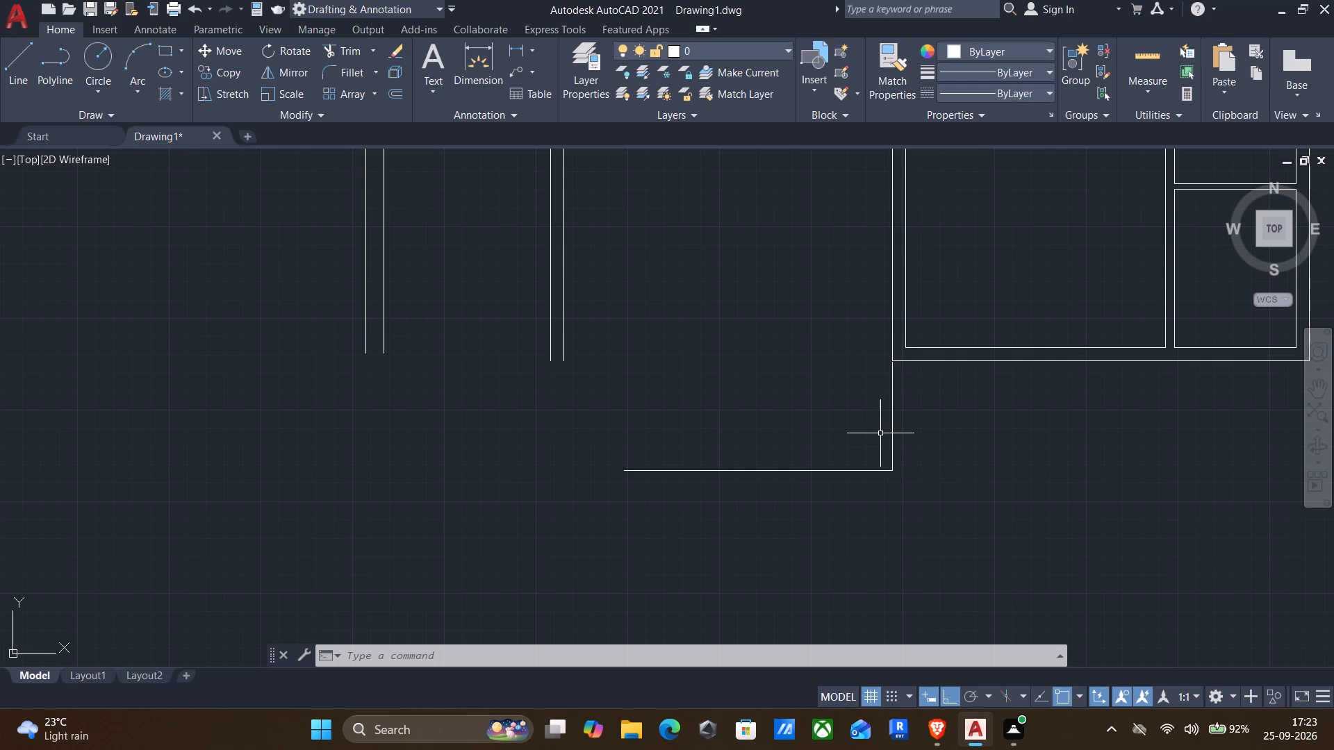
scroll(716, 371, down, 3)
middle_drag(711, 348, 711, 541)
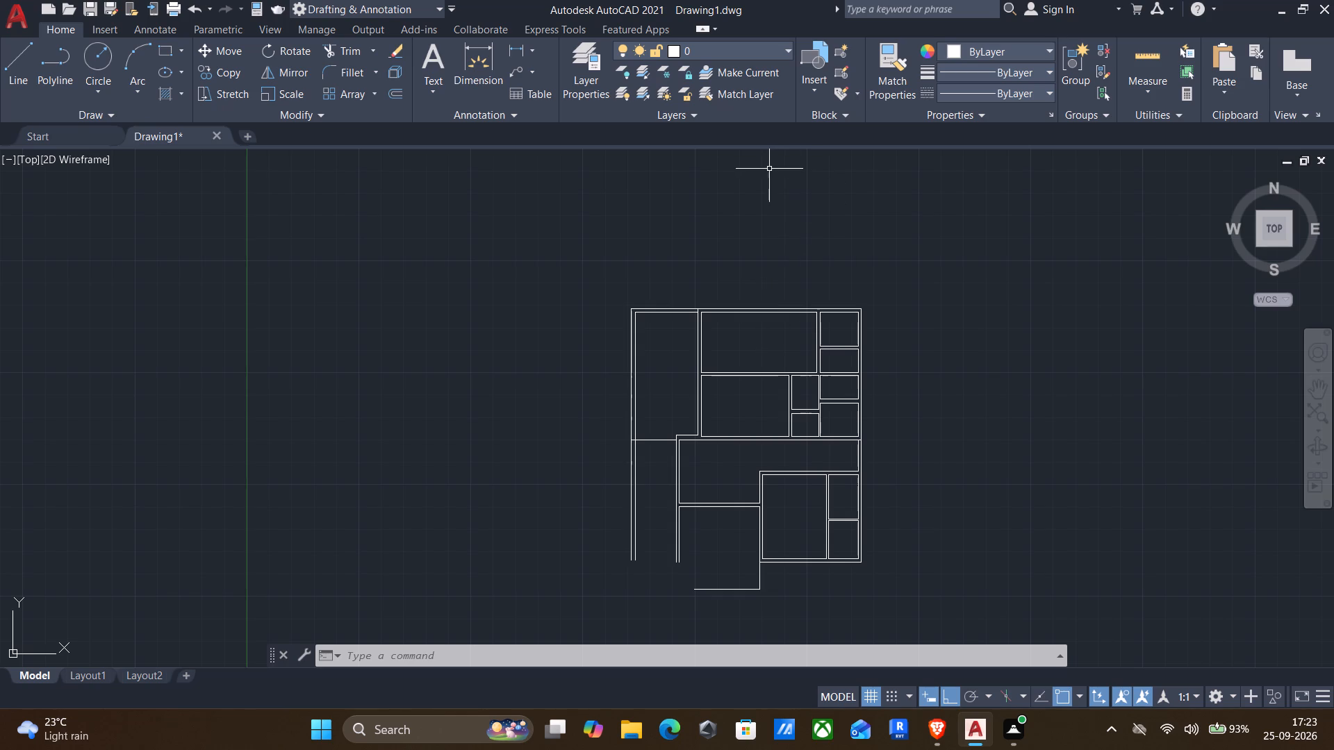
key(l)
key(Return)
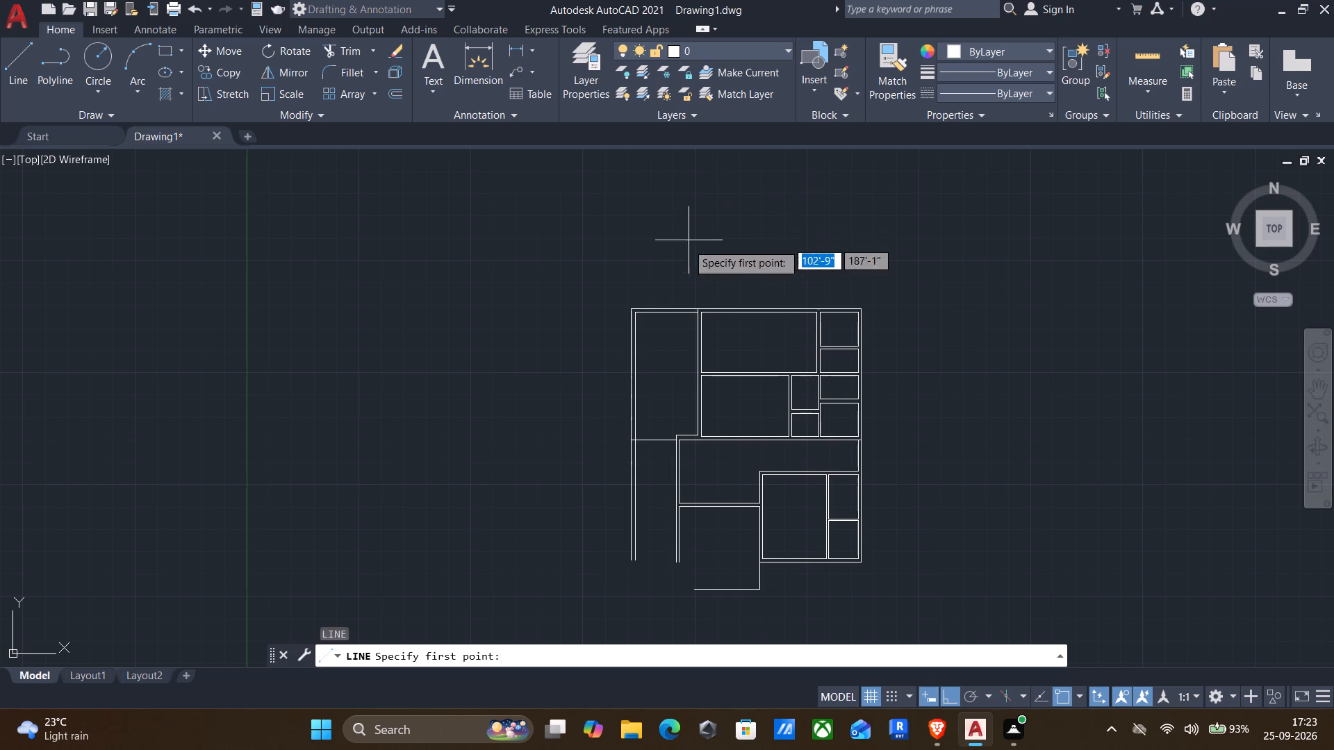
scroll(859, 333, up, 3)
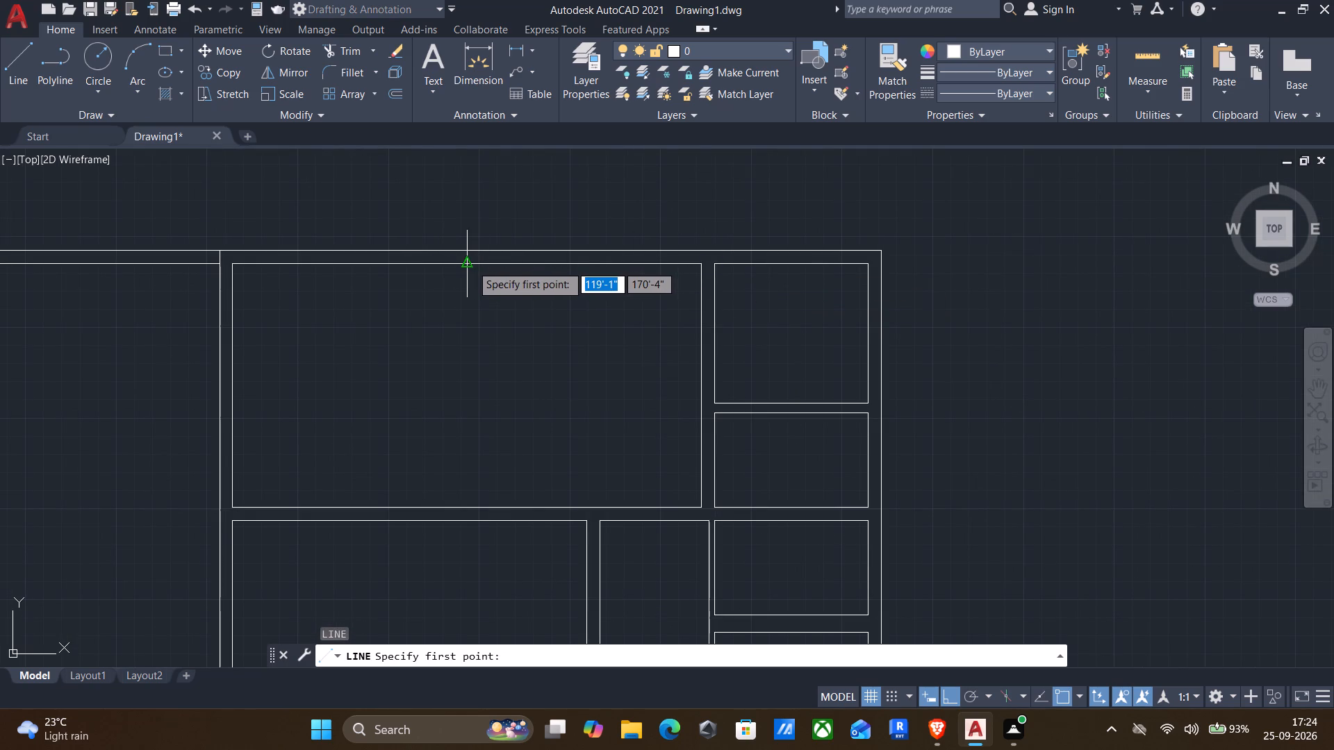
click(411, 264)
scroll(411, 260, up, 3)
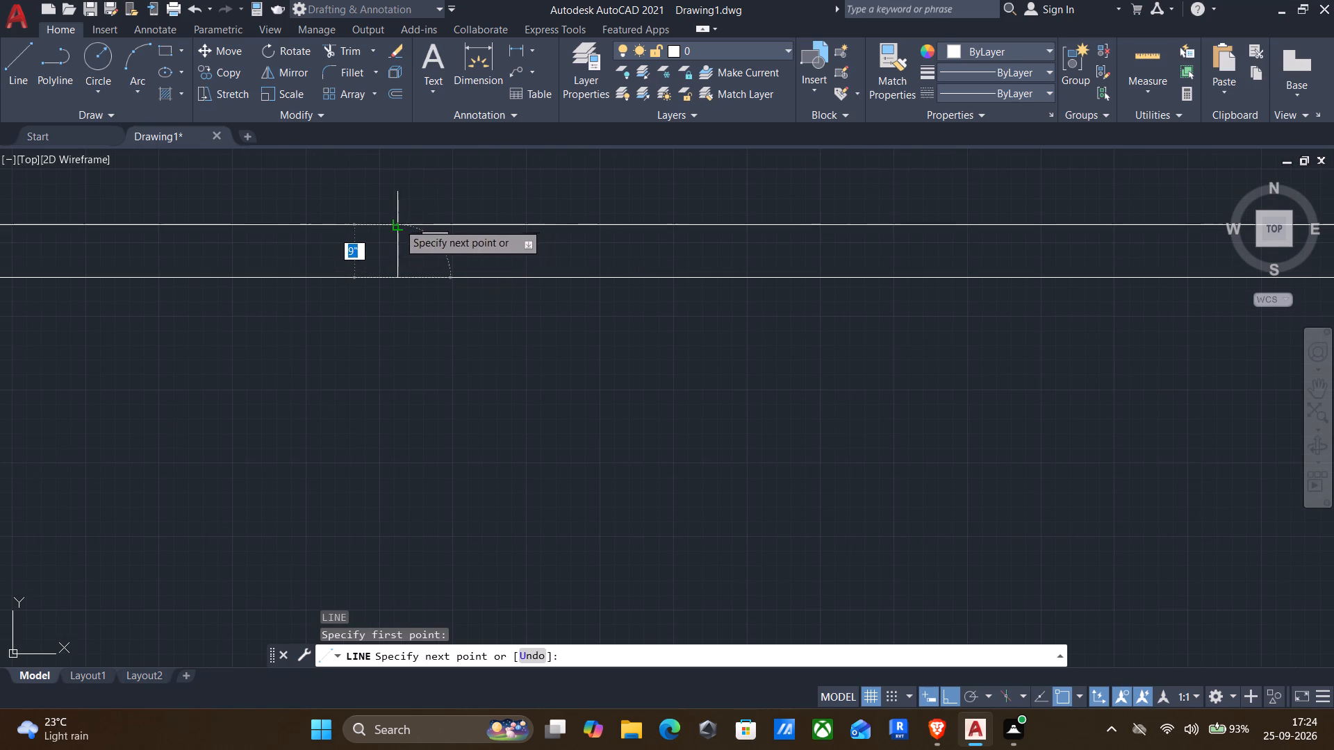
click(395, 224)
key(Return)
Draw a second short line across the same top wall, toward the right end of the upper middle room.
scroll(403, 224, down, 1)
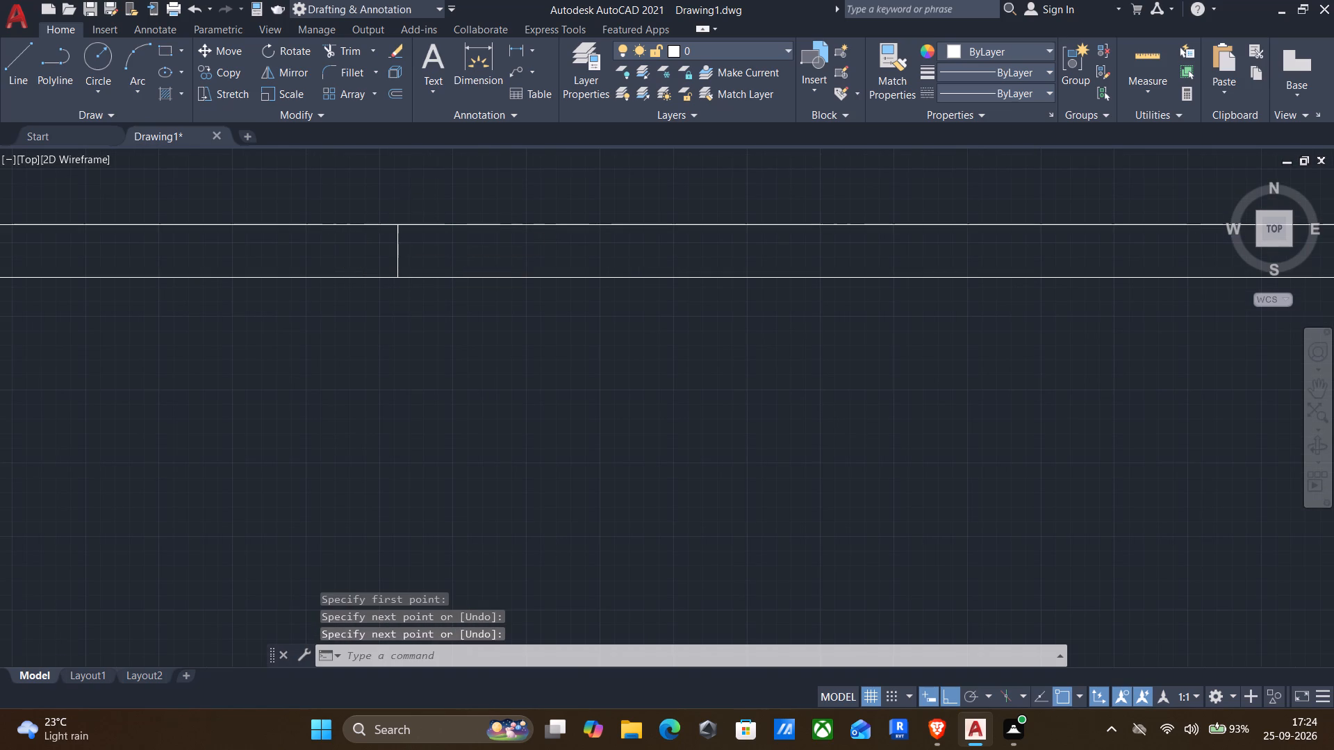
scroll(403, 224, down, 2)
key(Return)
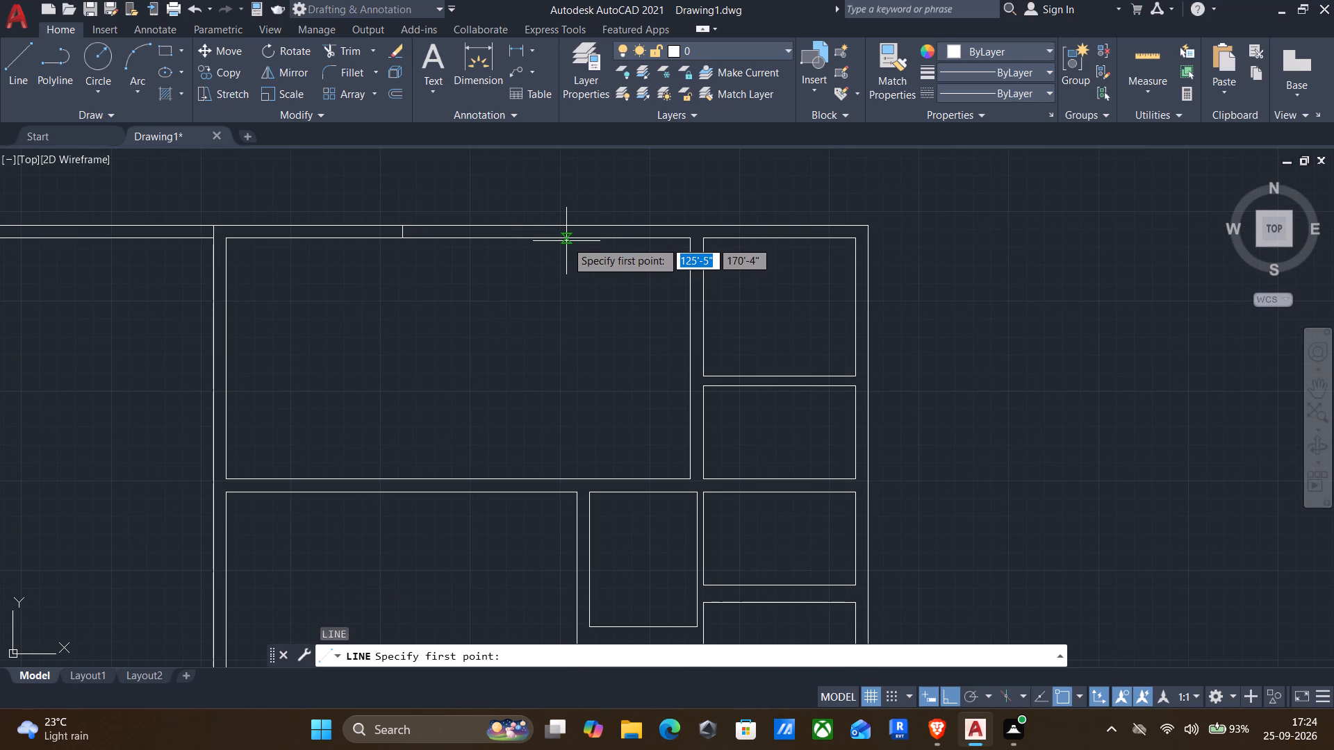
scroll(566, 241, up, 1)
click(579, 236)
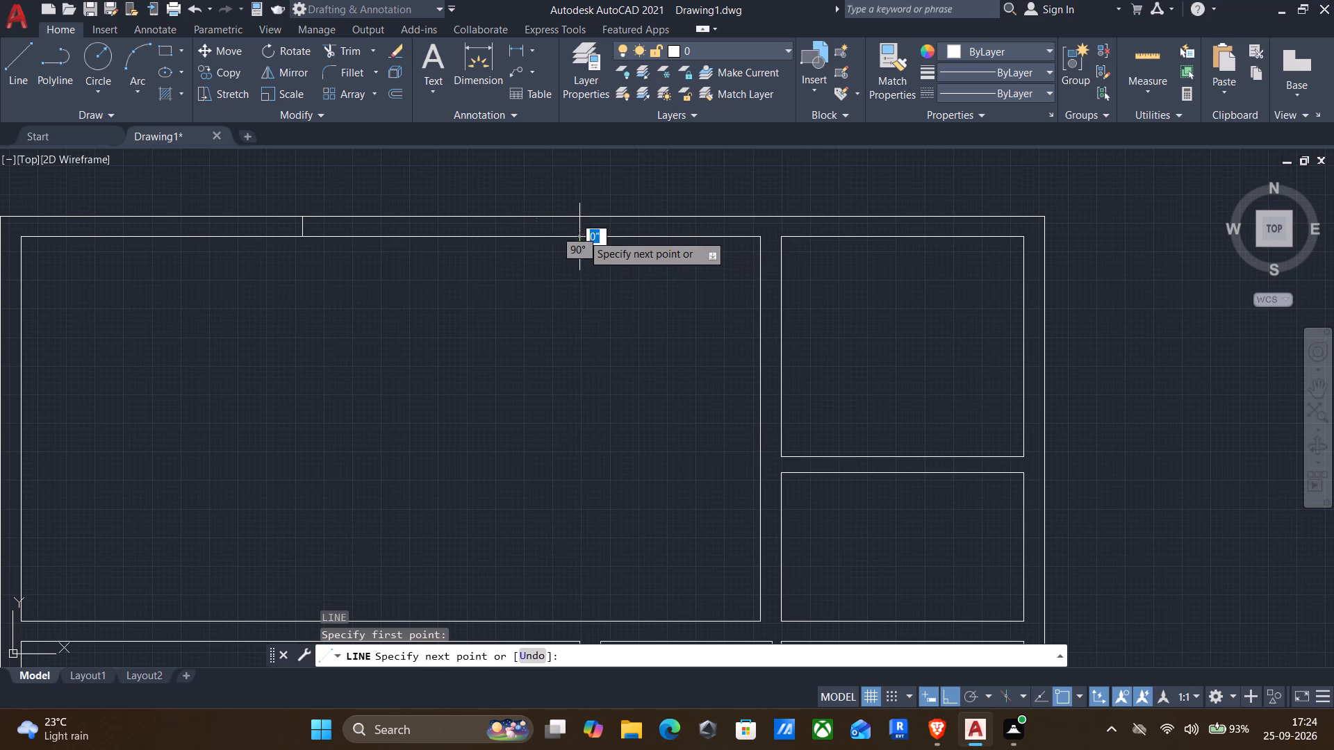
click(584, 211)
key(Return)
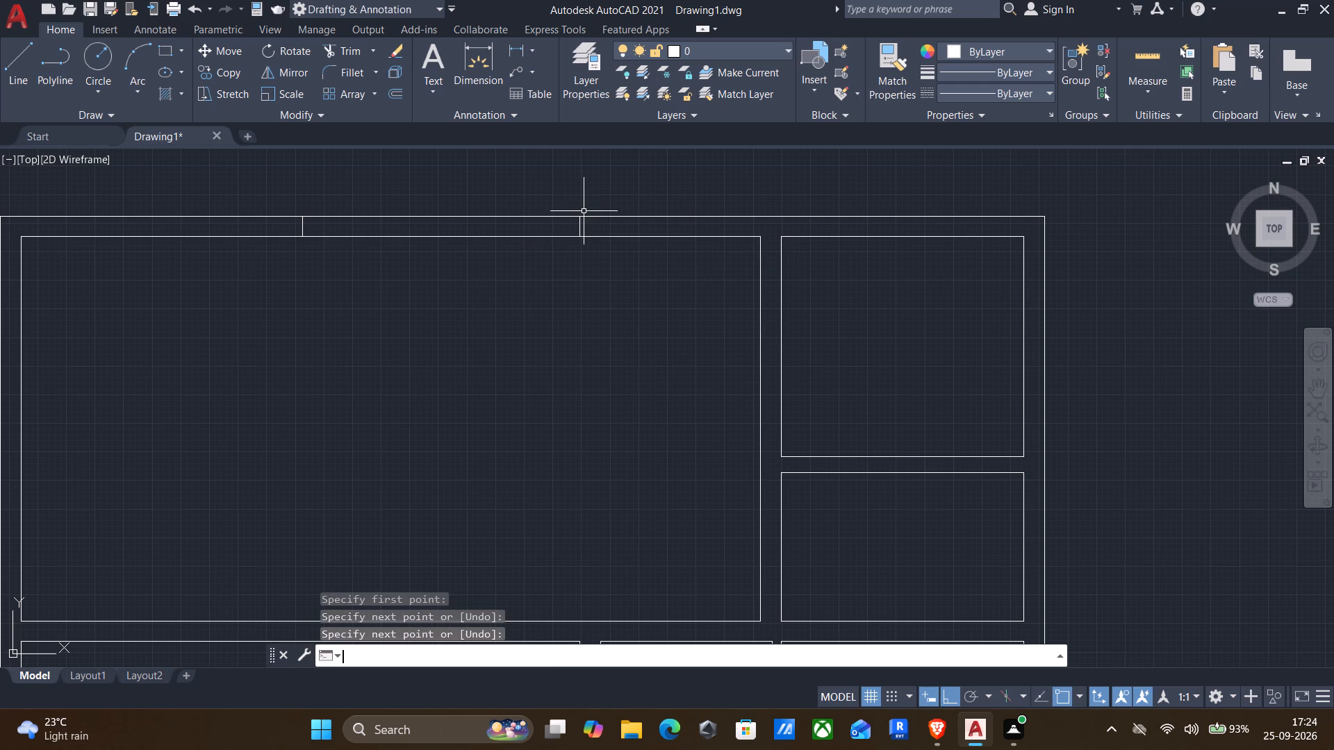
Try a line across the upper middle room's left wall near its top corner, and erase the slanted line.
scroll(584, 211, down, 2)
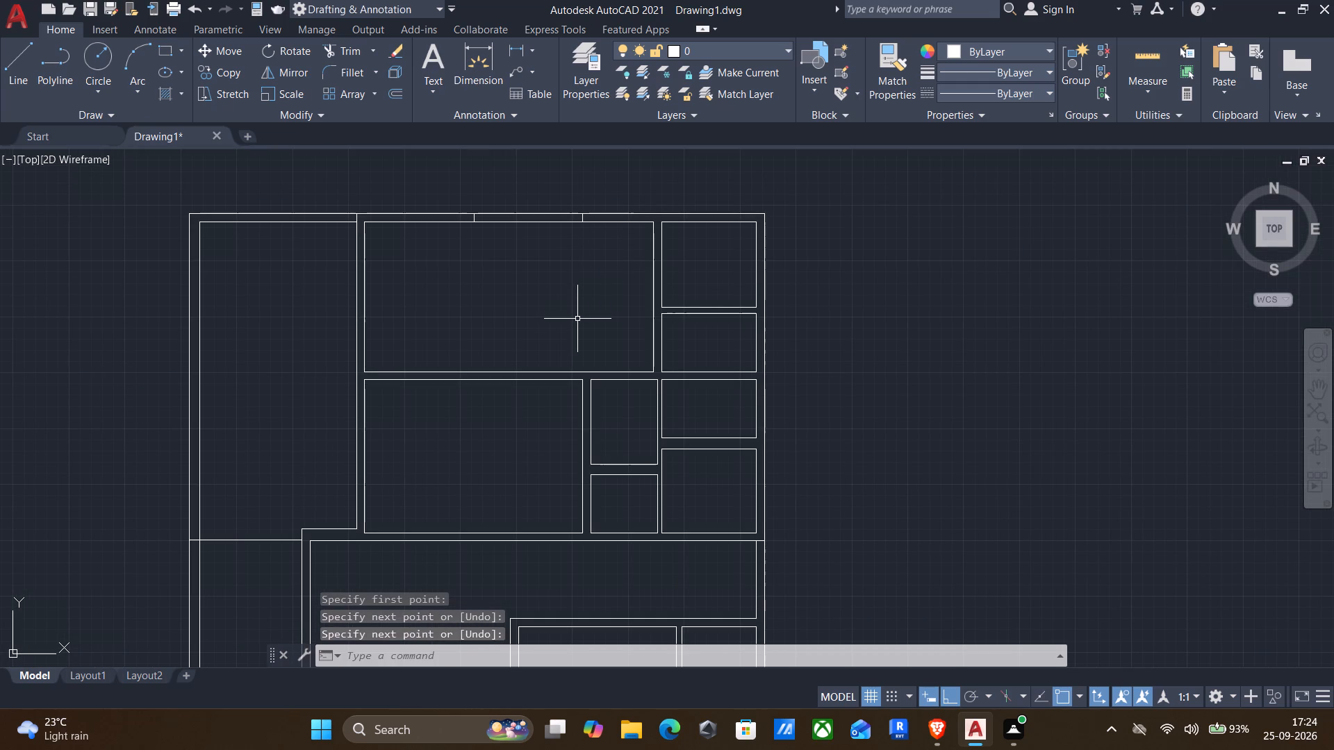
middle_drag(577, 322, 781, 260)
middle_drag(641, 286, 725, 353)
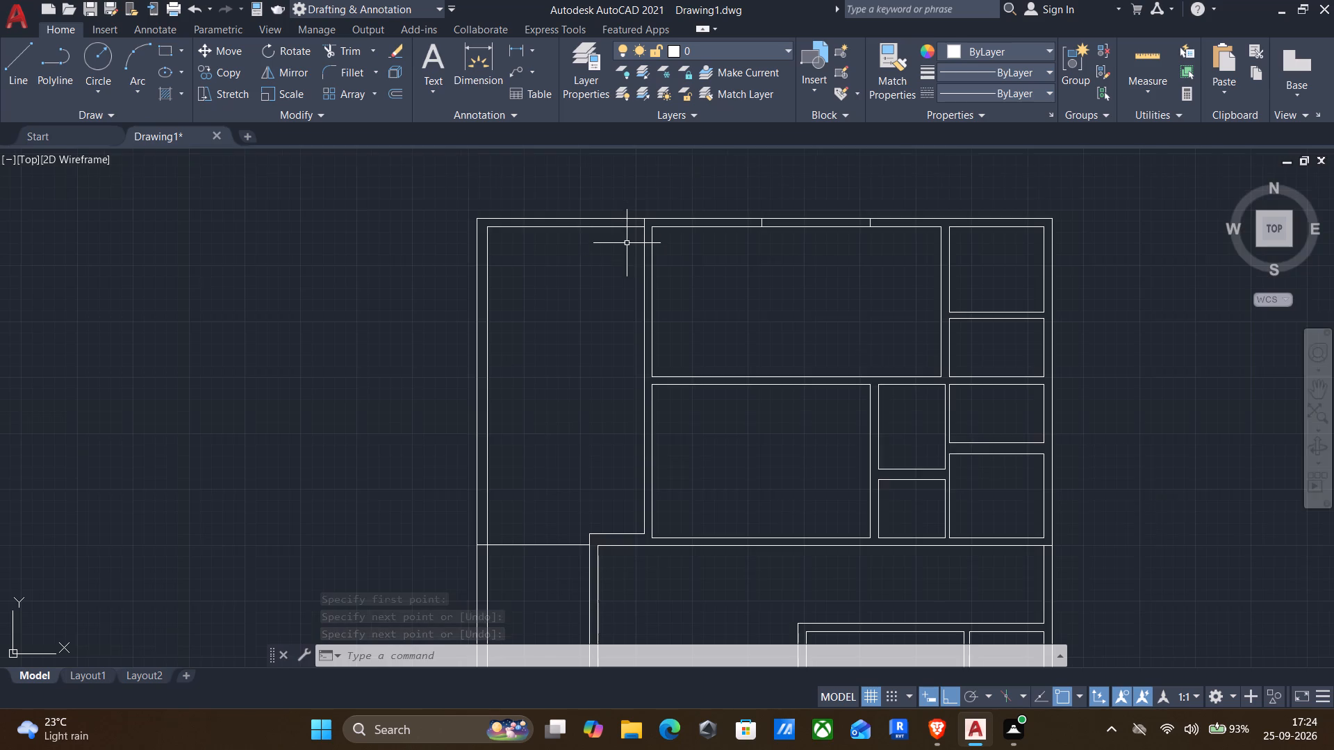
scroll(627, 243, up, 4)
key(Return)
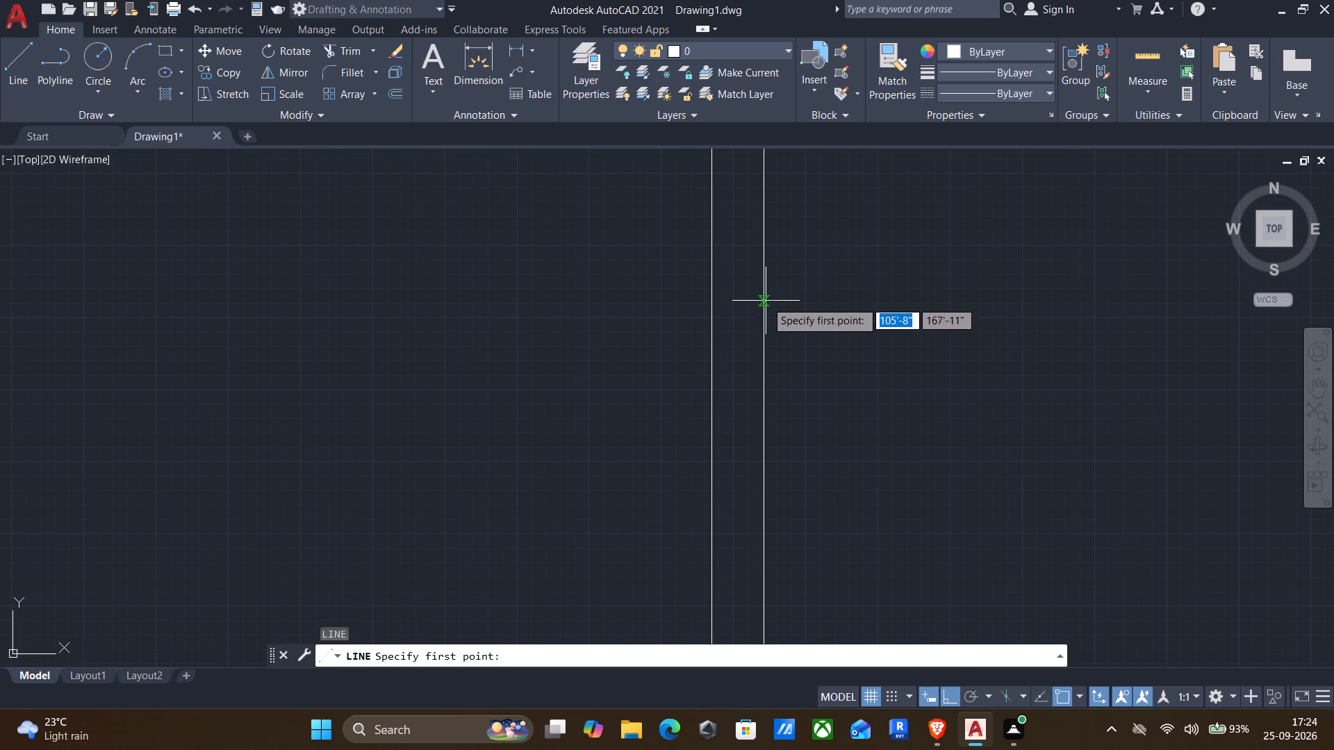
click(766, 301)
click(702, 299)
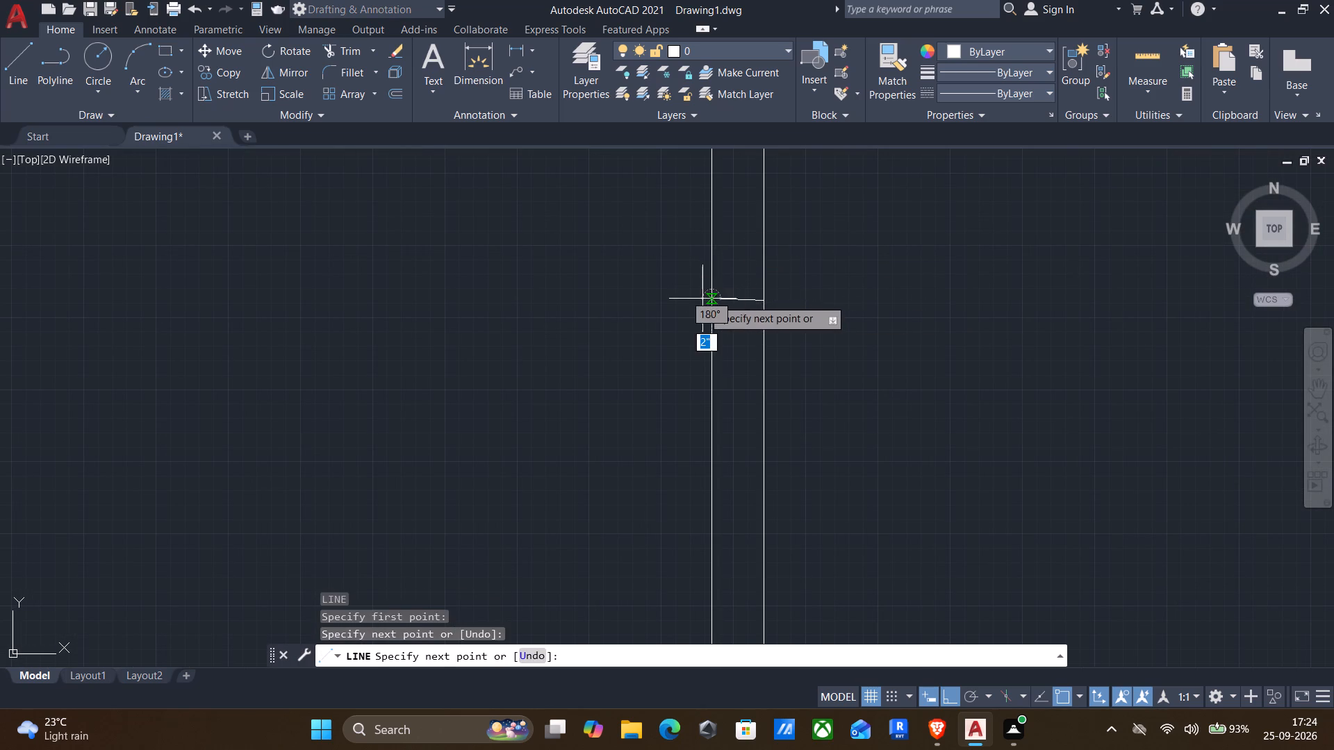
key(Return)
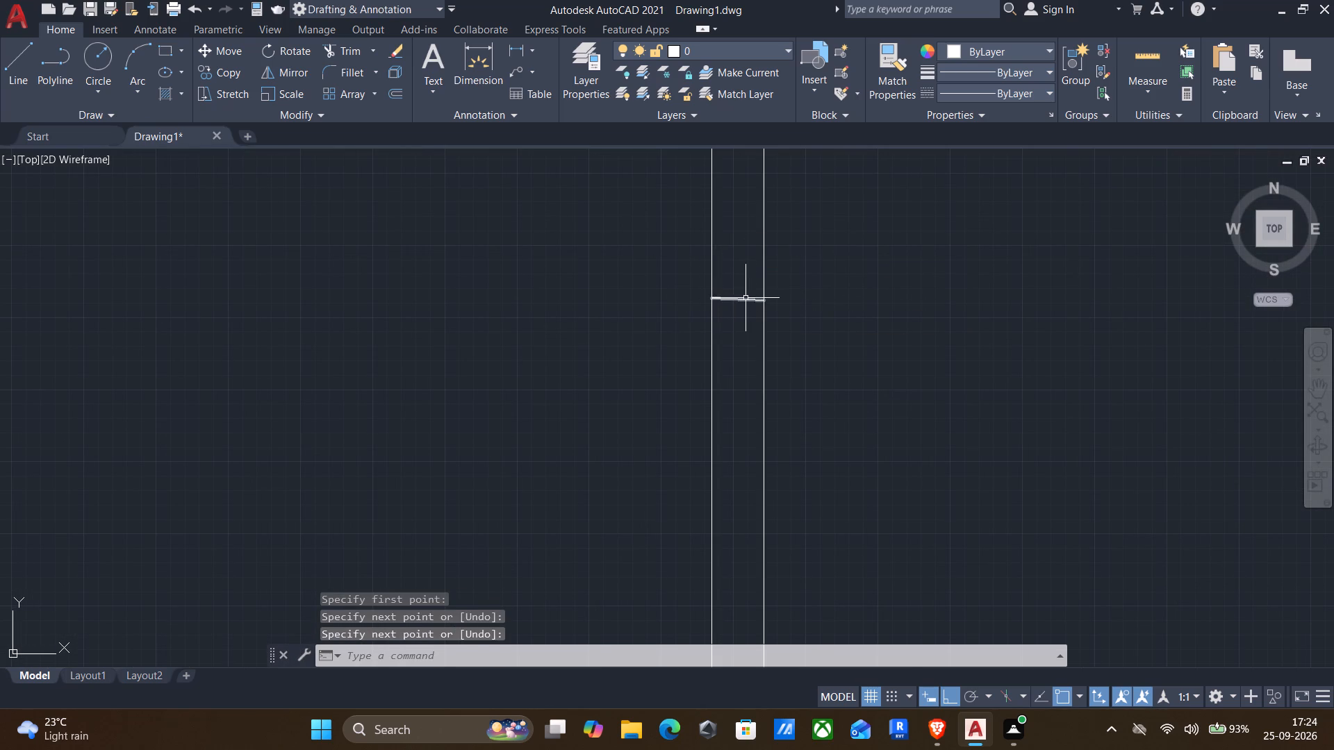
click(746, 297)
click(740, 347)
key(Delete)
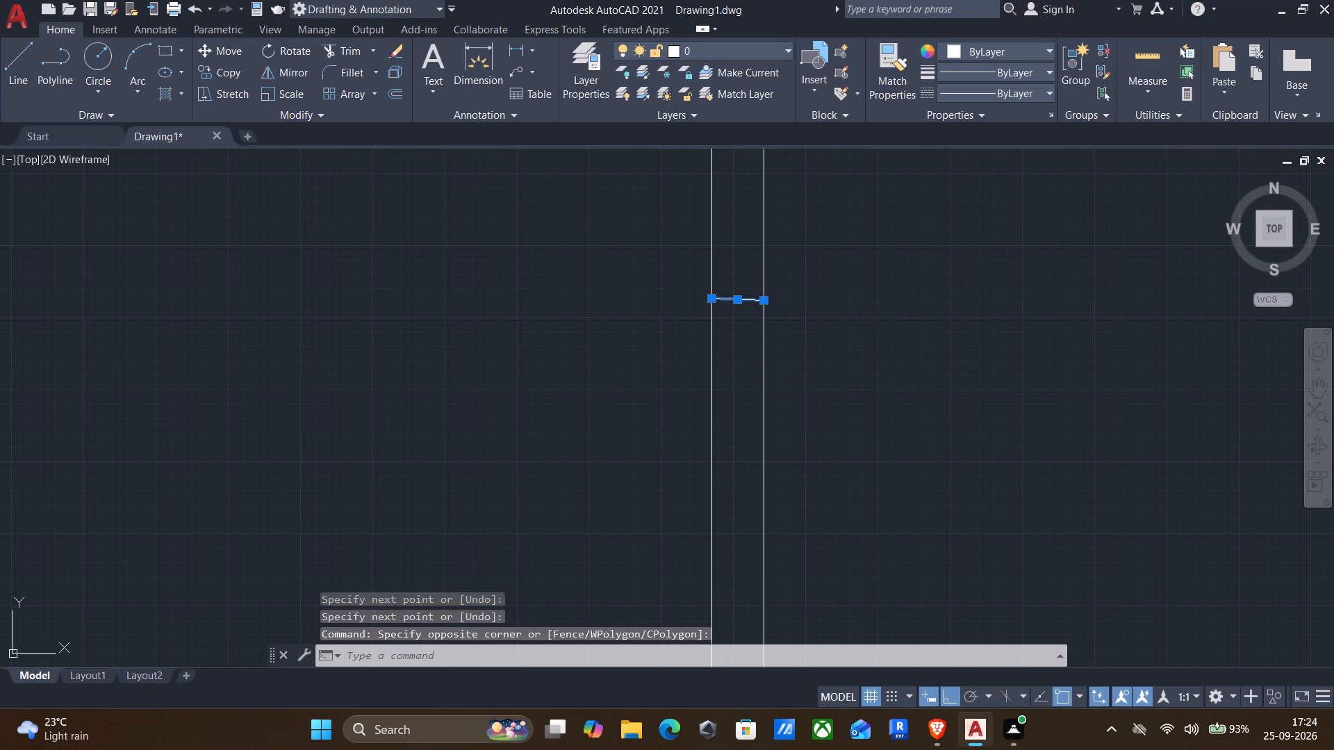
Draw a straight horizontal line across the upper middle room's left wall, just below its top-left corner.
key(l)
key(Return)
click(764, 278)
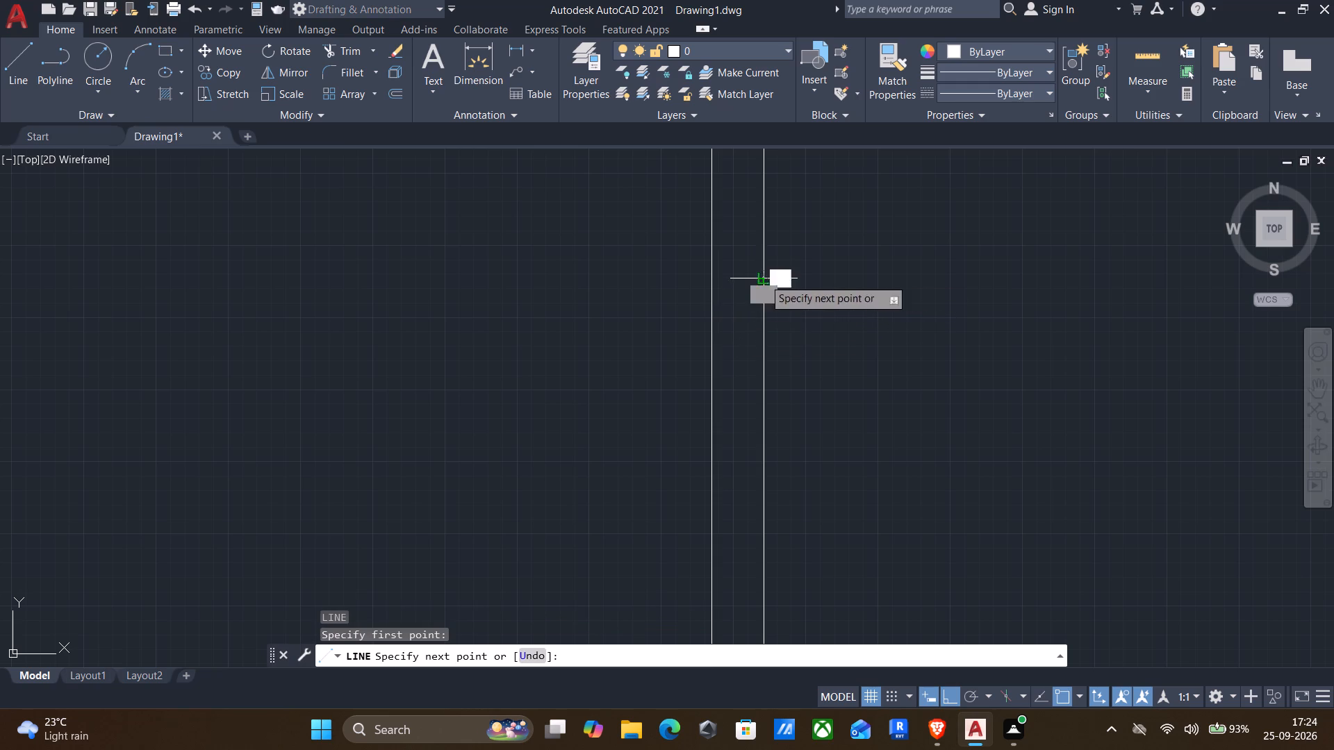
click(709, 277)
key(Return)
Draw a short horizontal line across the left wall of the second middle room, just below its top-left corner.
scroll(717, 296, down, 3)
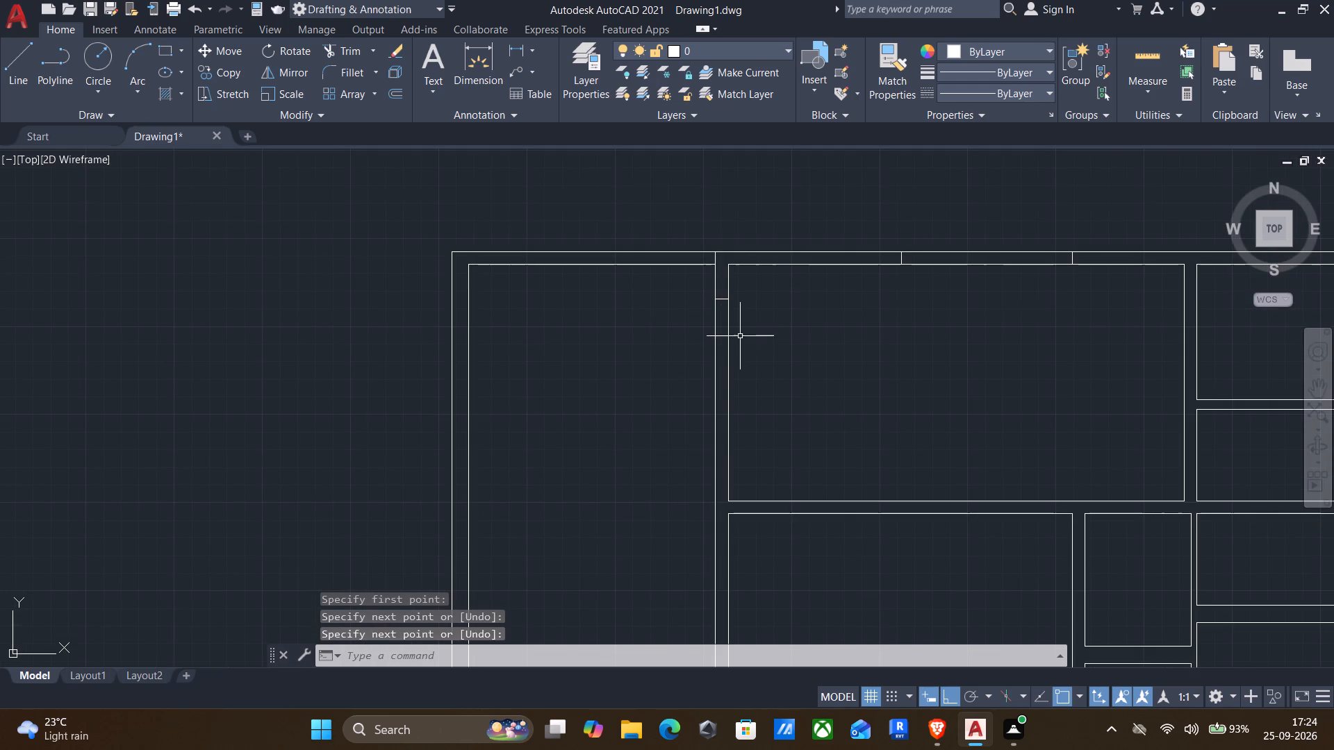
middle_drag(733, 410, 750, 333)
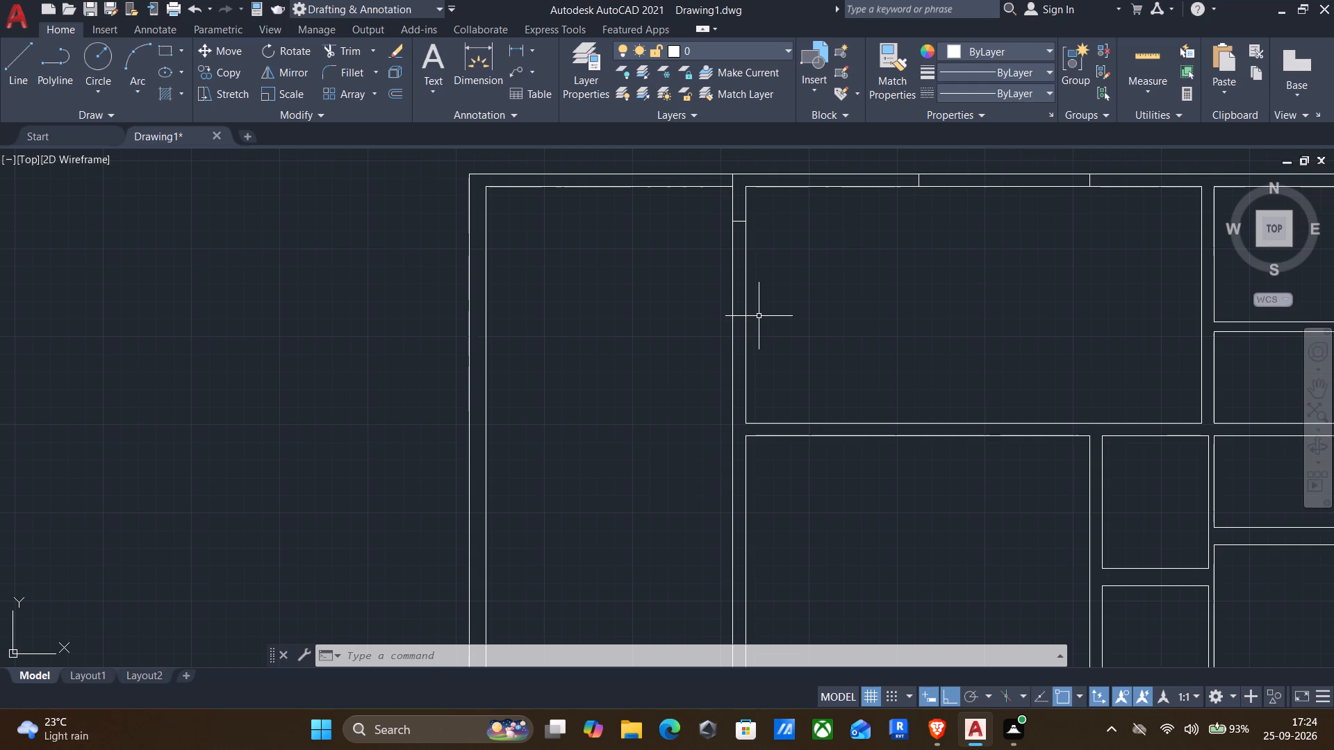
scroll(717, 444, up, 1)
middle_drag(713, 447, 781, 320)
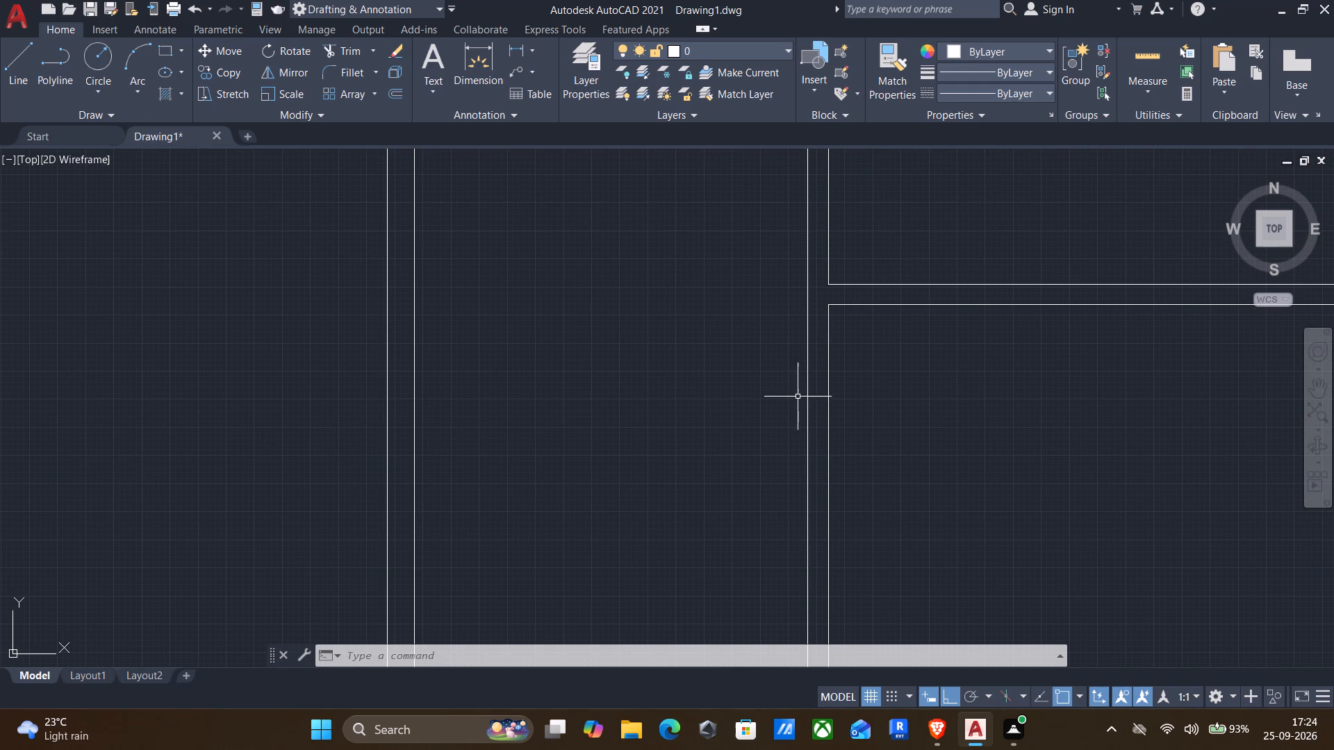
key(Return)
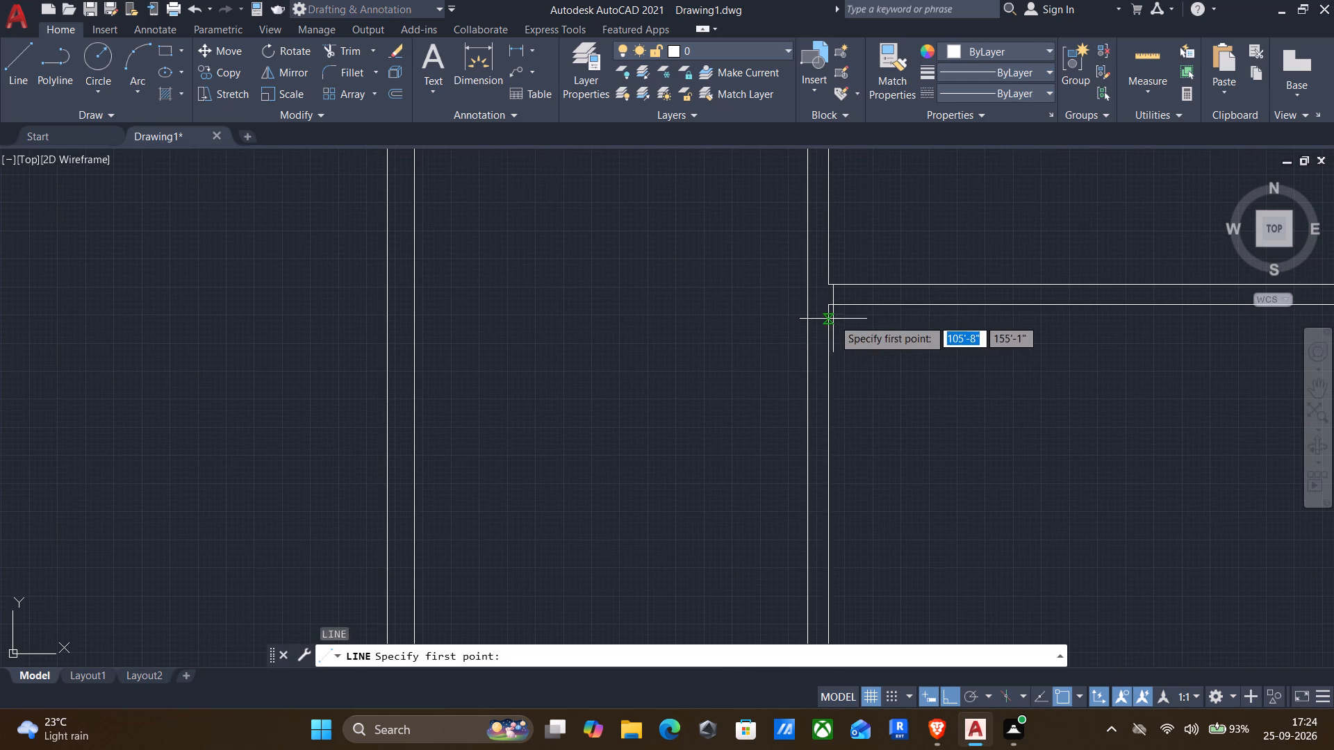
scroll(833, 319, up, 4)
click(780, 289)
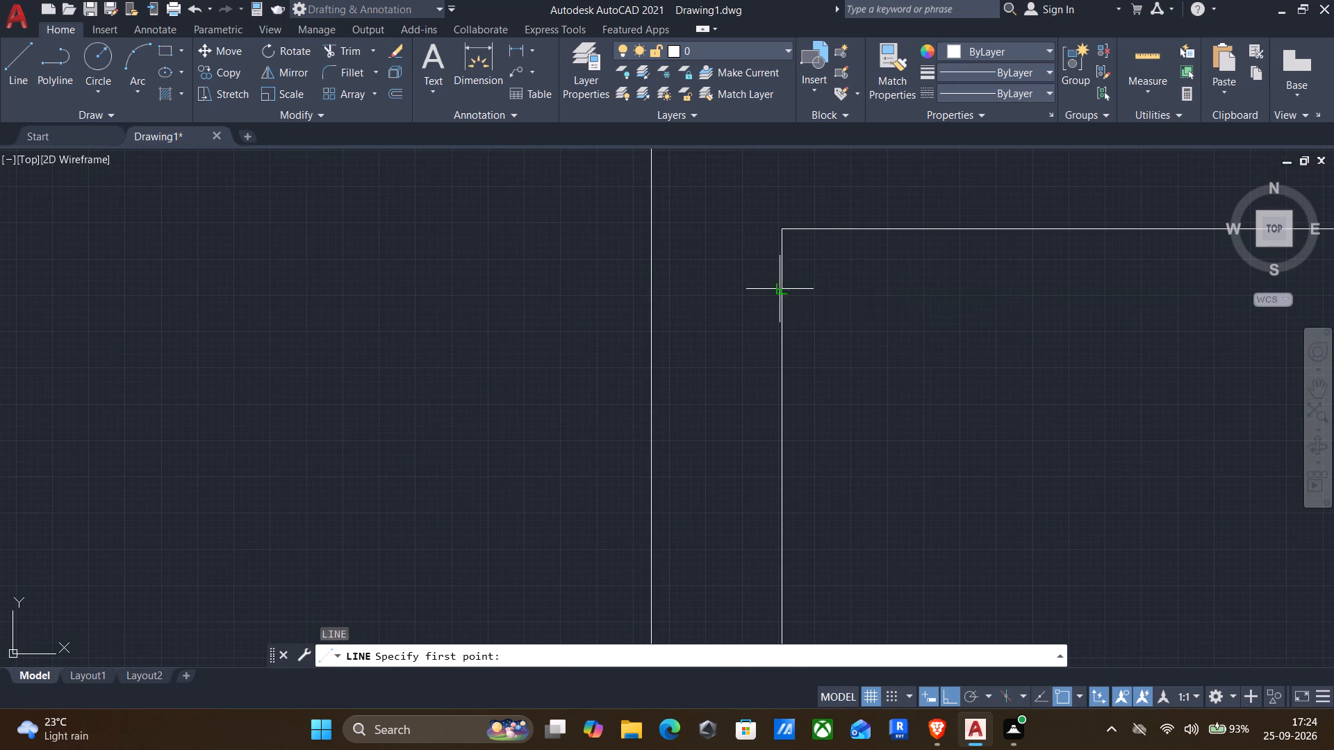
click(647, 295)
scroll(647, 295, down, 4)
key(Return)
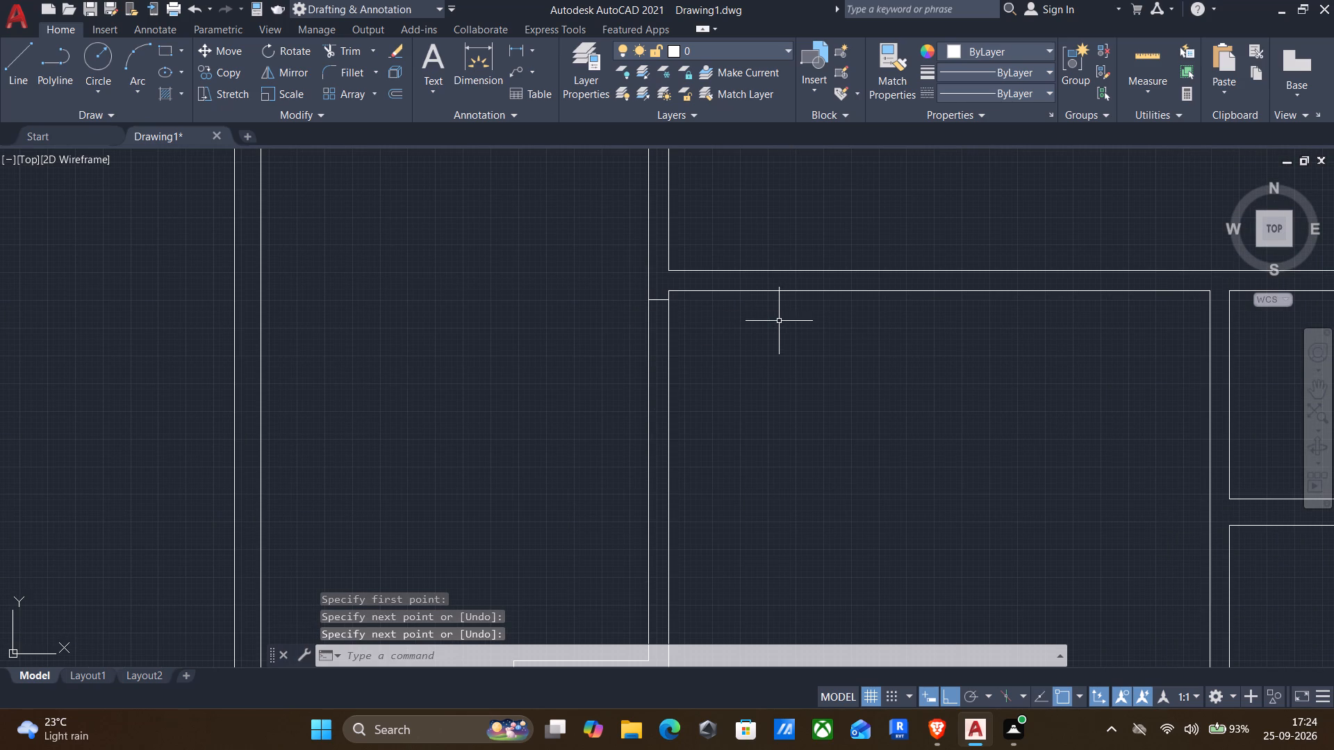
Draw a 9" horizontal line across the second middle room's left wall, just above its bottom-left corner.
middle_drag(792, 367, 795, 222)
middle_drag(769, 378, 775, 347)
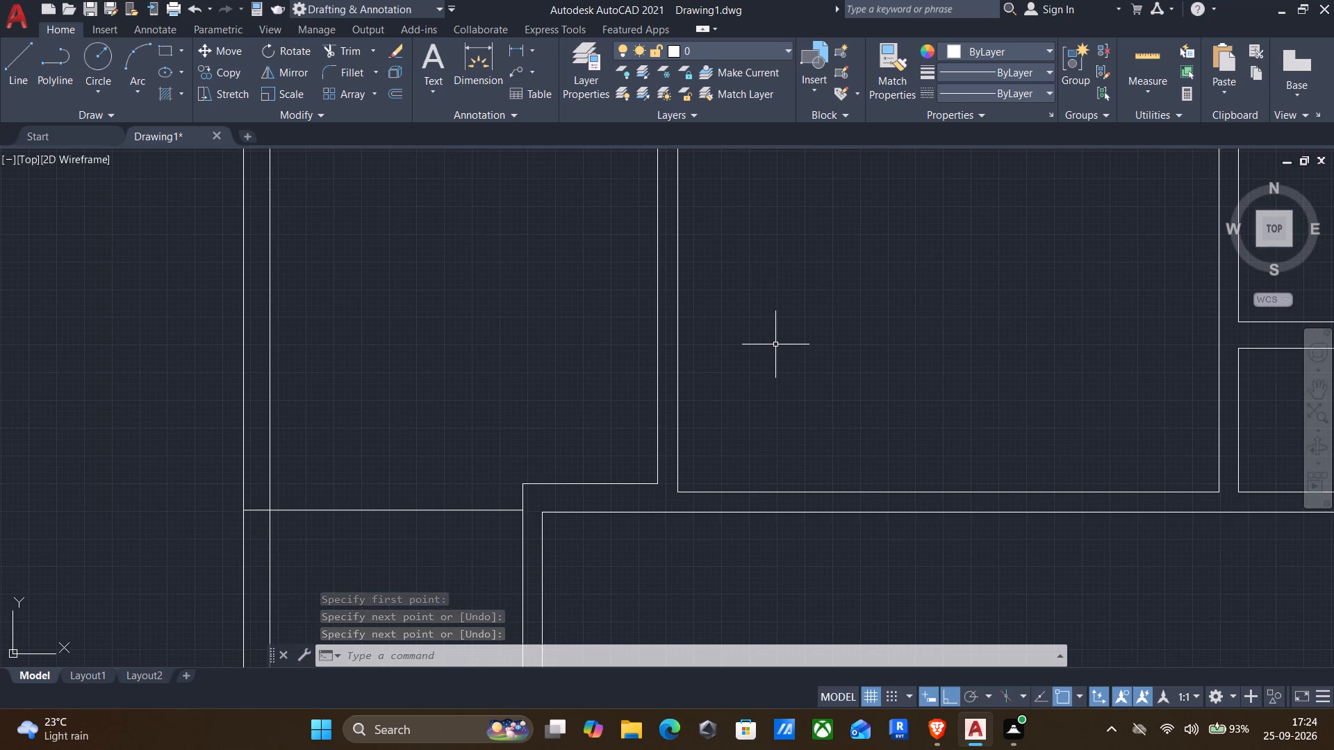
scroll(657, 450, up, 3)
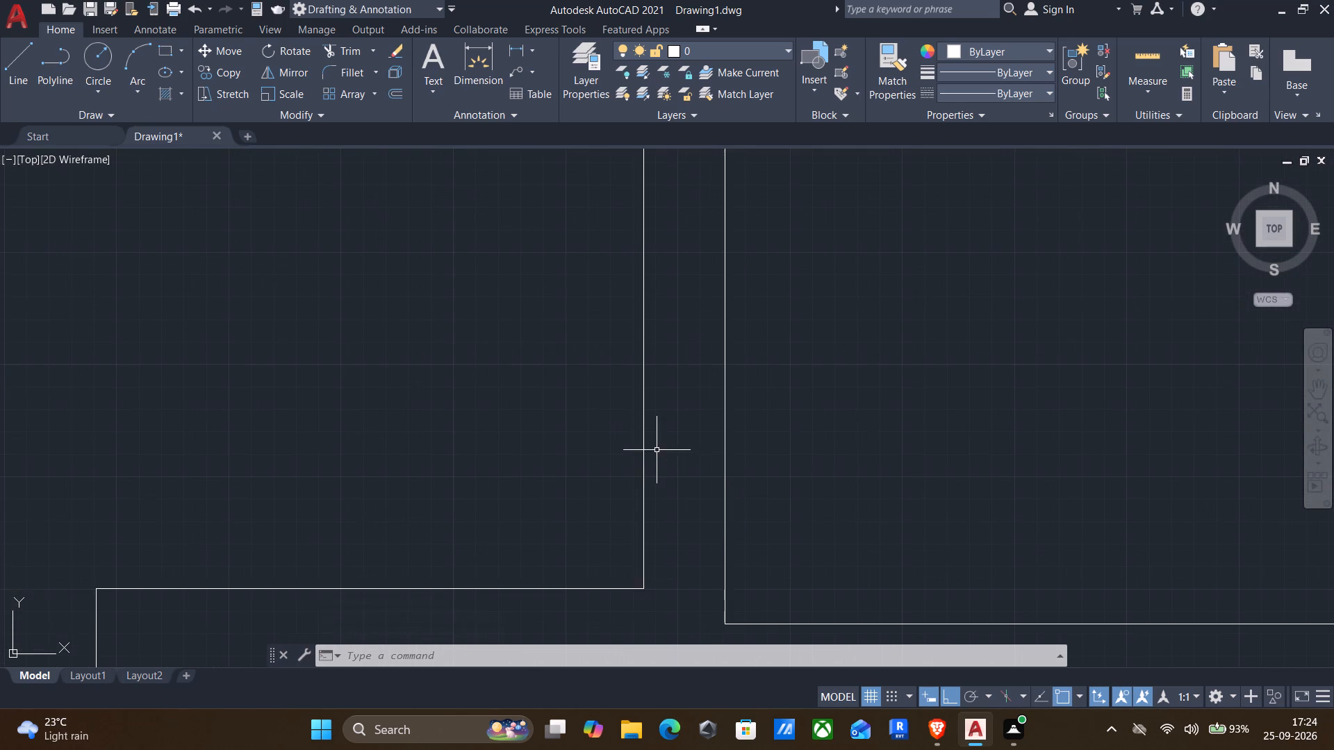
key(Return)
click(642, 524)
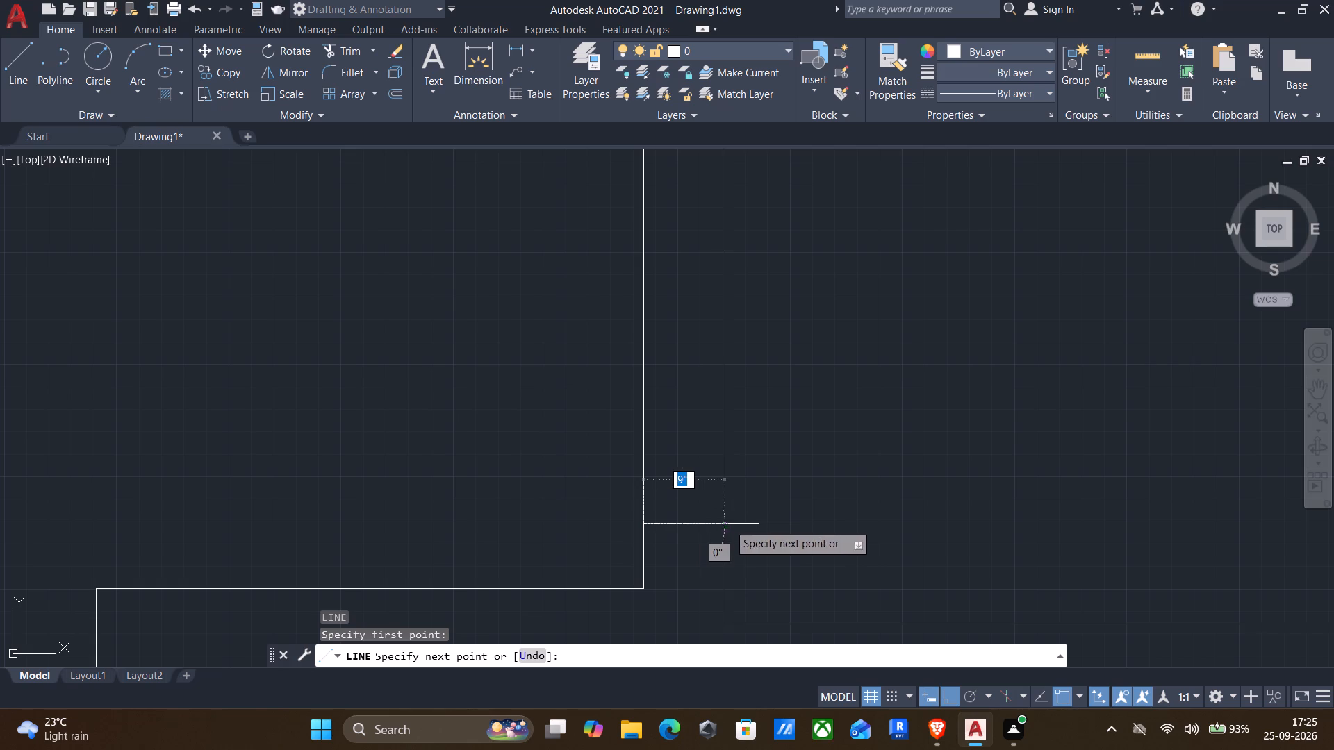
click(729, 524)
key(Return)
Draw a vertical line across the stepped wall above the wide hall, just left of the wall's inner corner.
scroll(757, 498, down, 4)
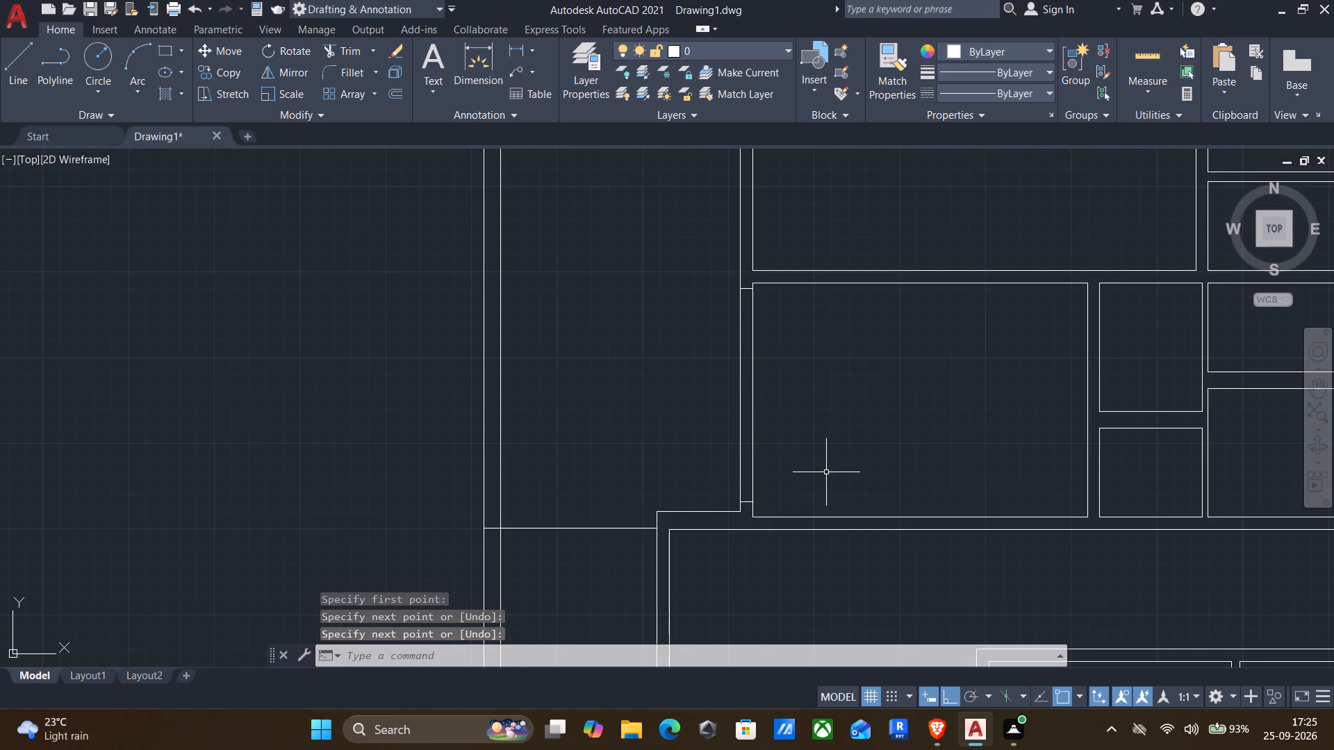
scroll(708, 541, up, 1)
middle_drag(708, 537, 726, 401)
scroll(745, 382, up, 4)
key(Return)
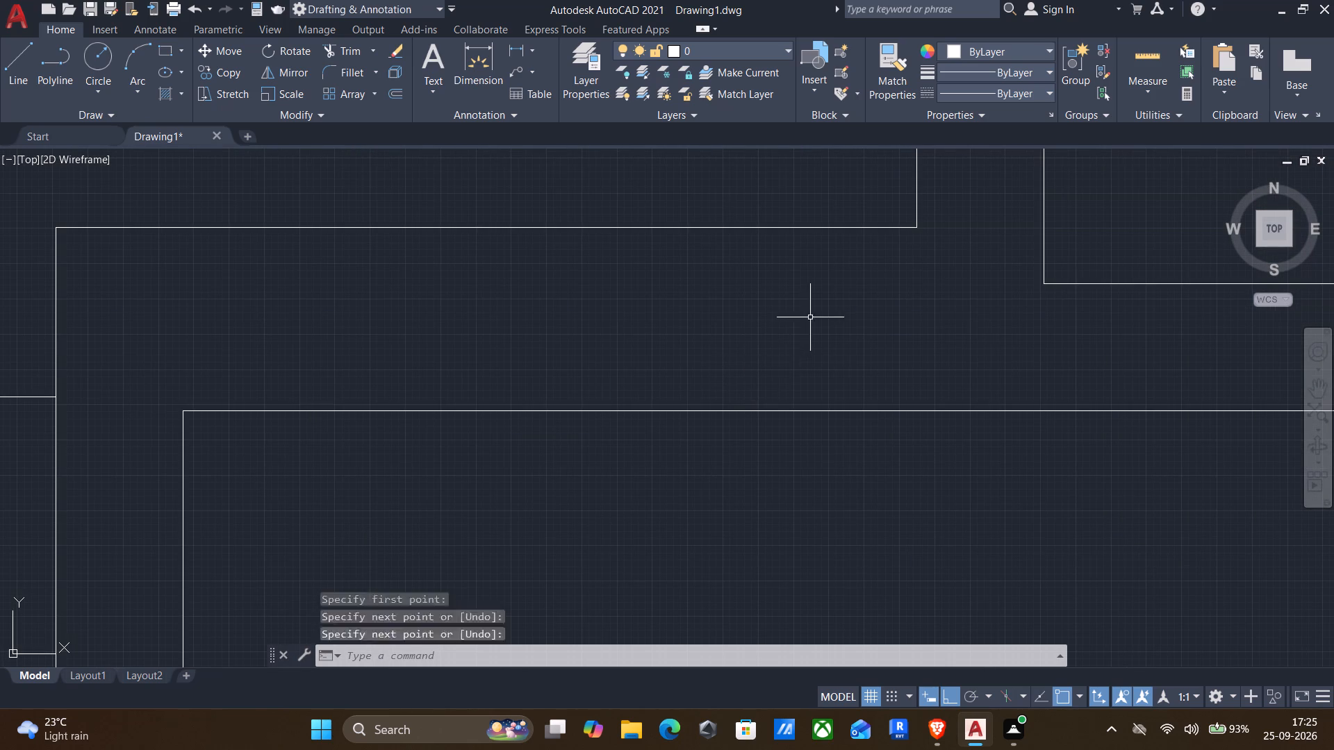
click(821, 230)
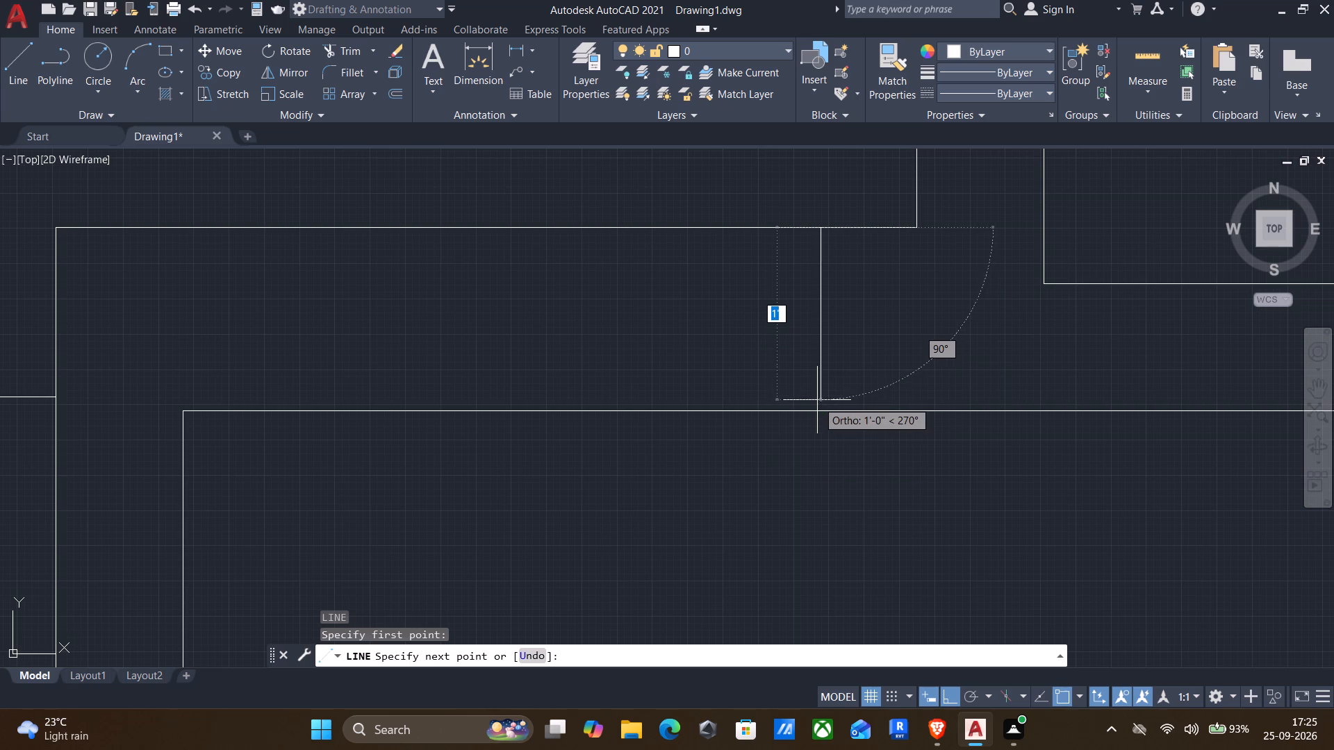
click(814, 408)
key(Return)
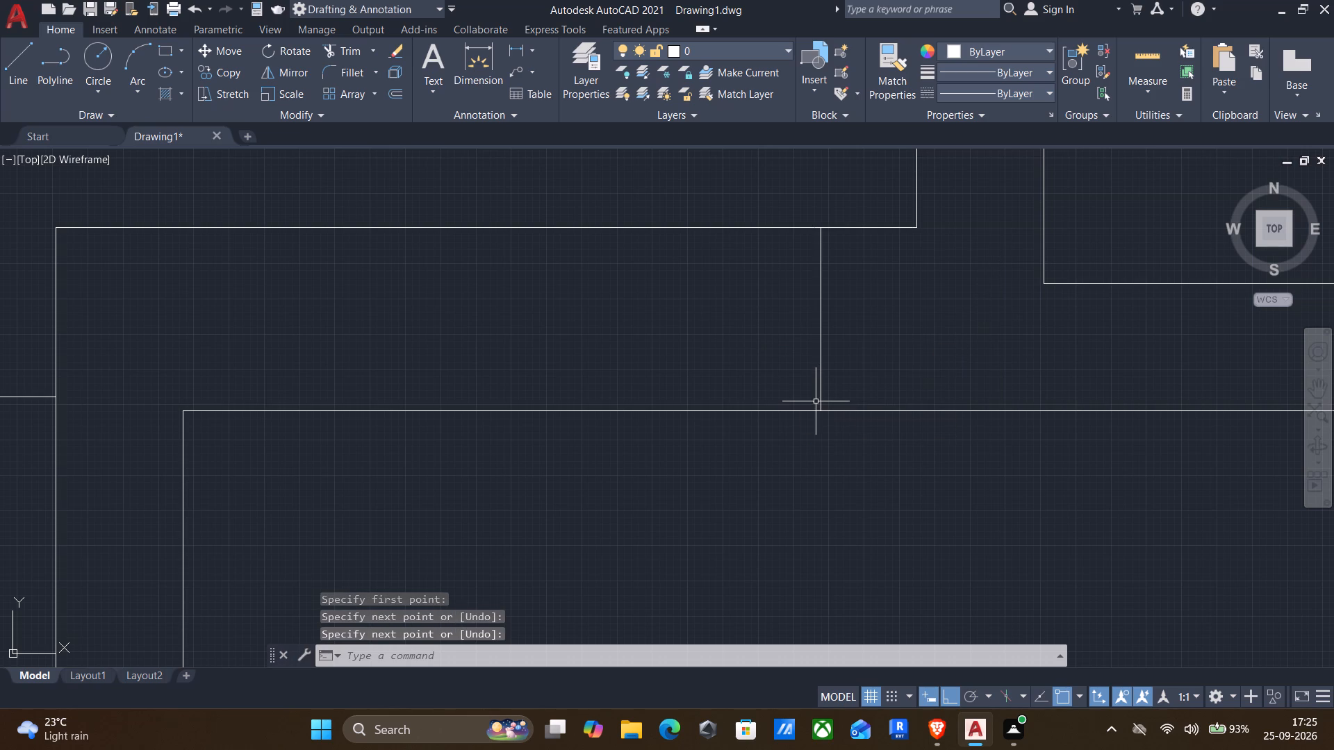
Draw a vertical line joining the two corners where the partition below the wide hall meets the left wall.
scroll(803, 452, down, 2)
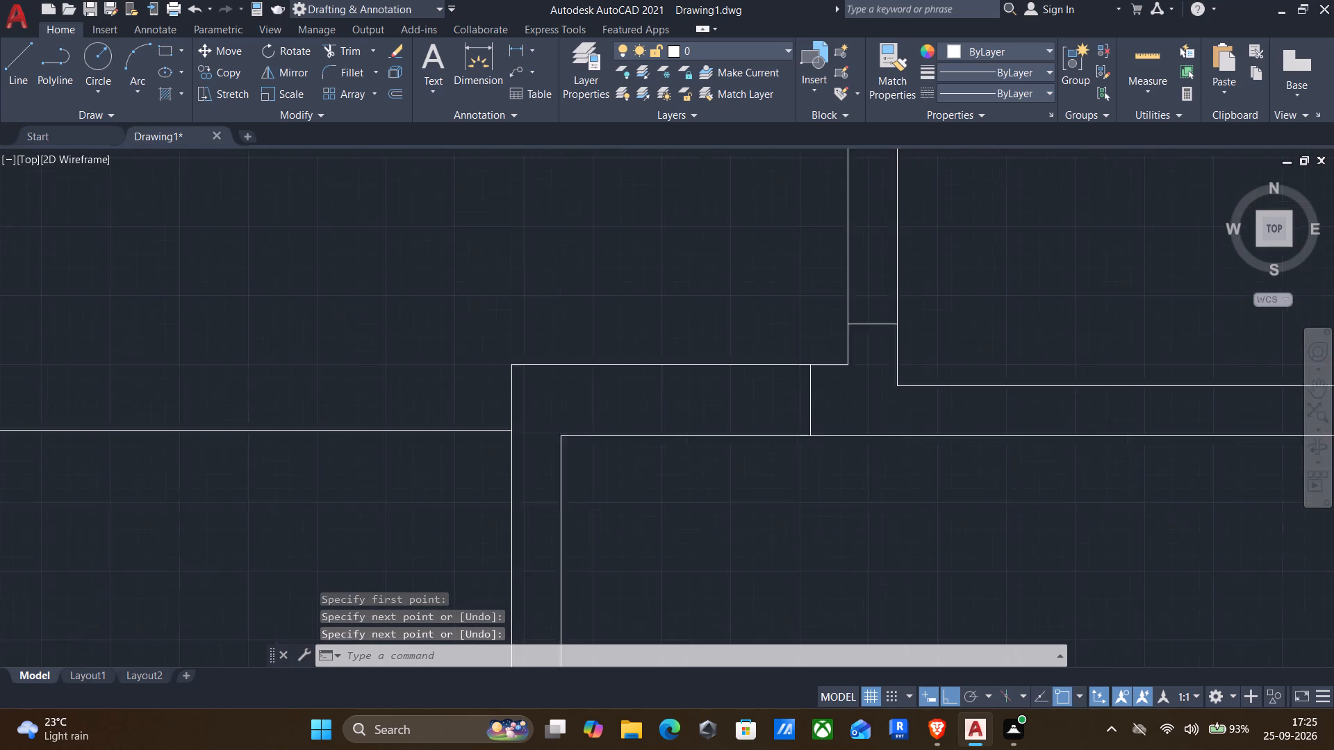
scroll(803, 452, down, 1)
scroll(791, 480, up, 1)
scroll(831, 329, down, 4)
middle_drag(798, 479, 812, 374)
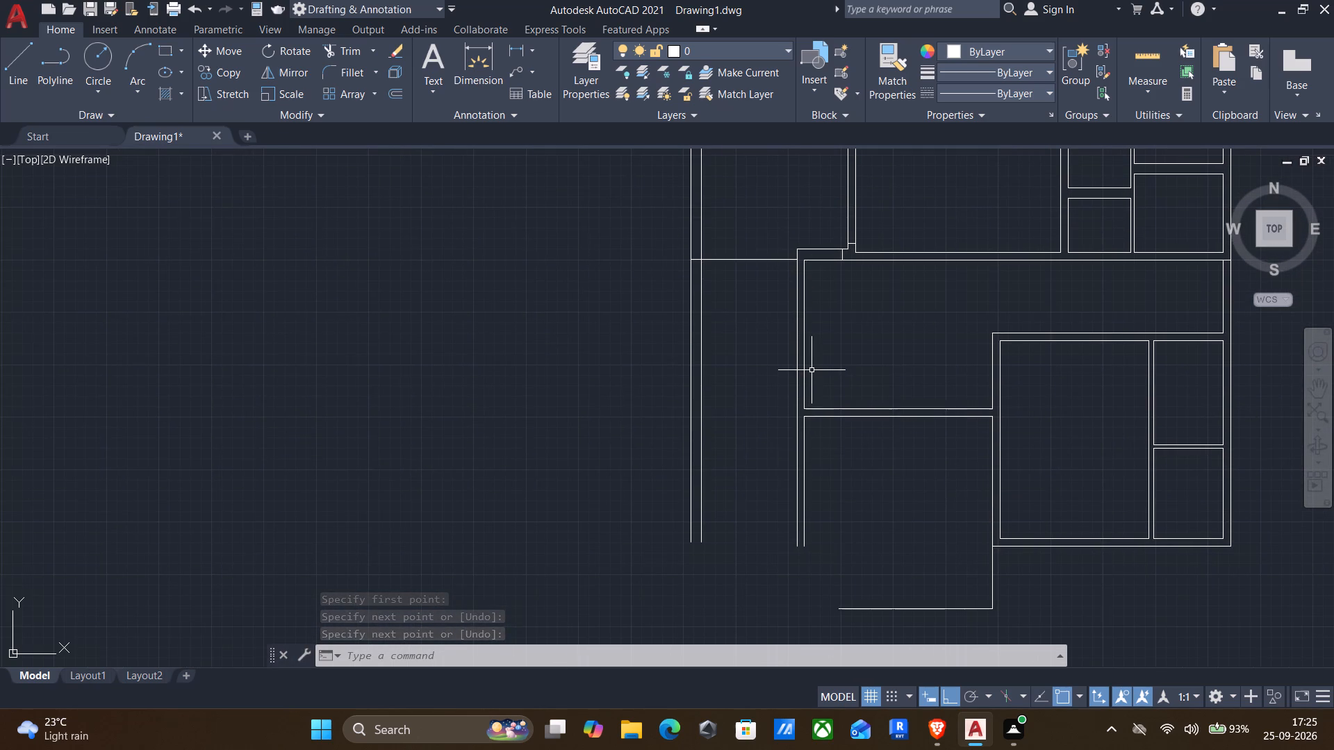
scroll(819, 431, up, 3)
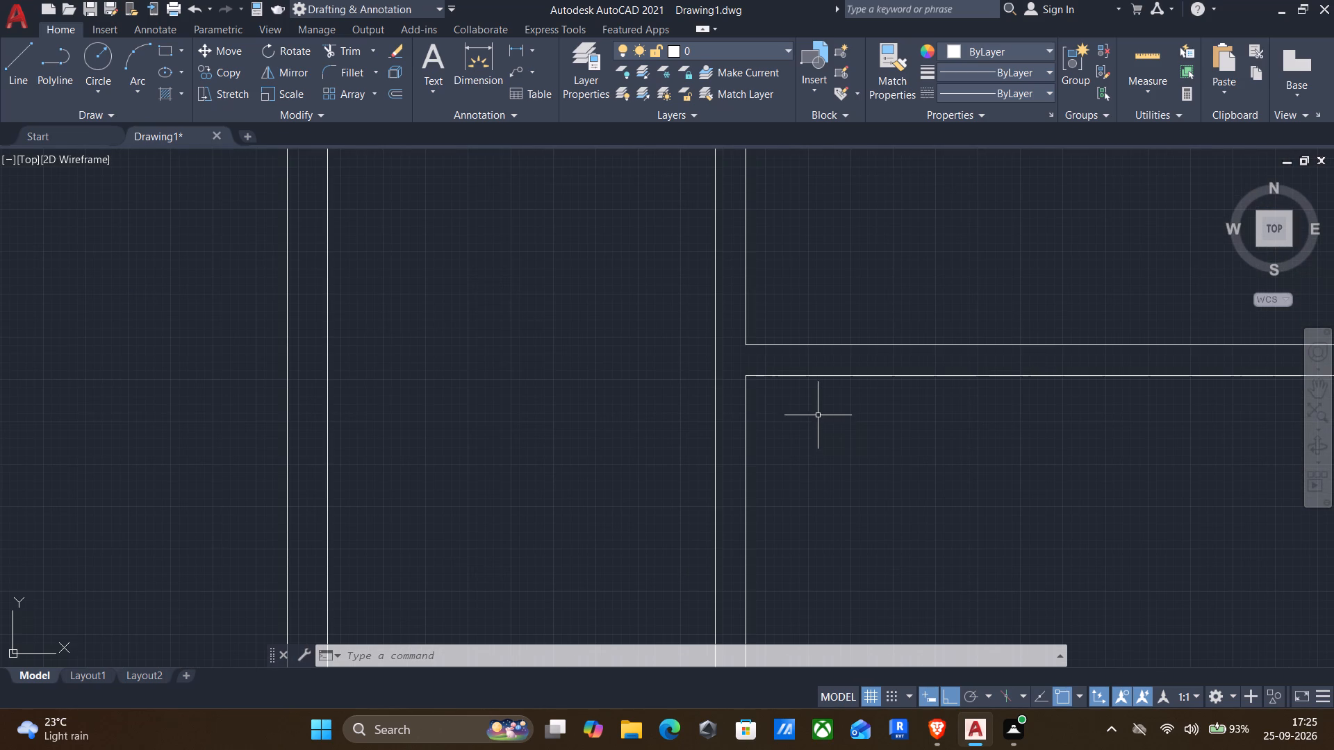
scroll(803, 409, up, 3)
key(Return)
middle_drag(727, 329, 727, 335)
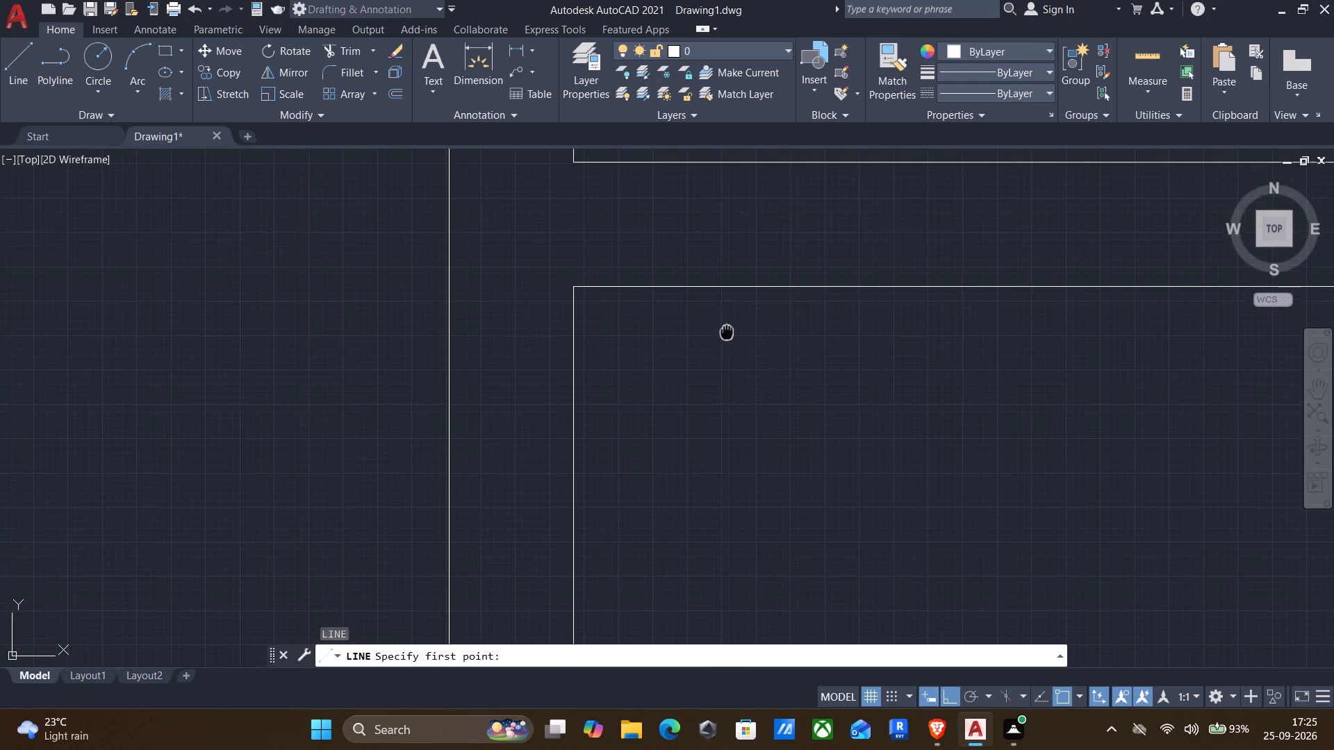
middle_drag(727, 335, 750, 434)
click(591, 259)
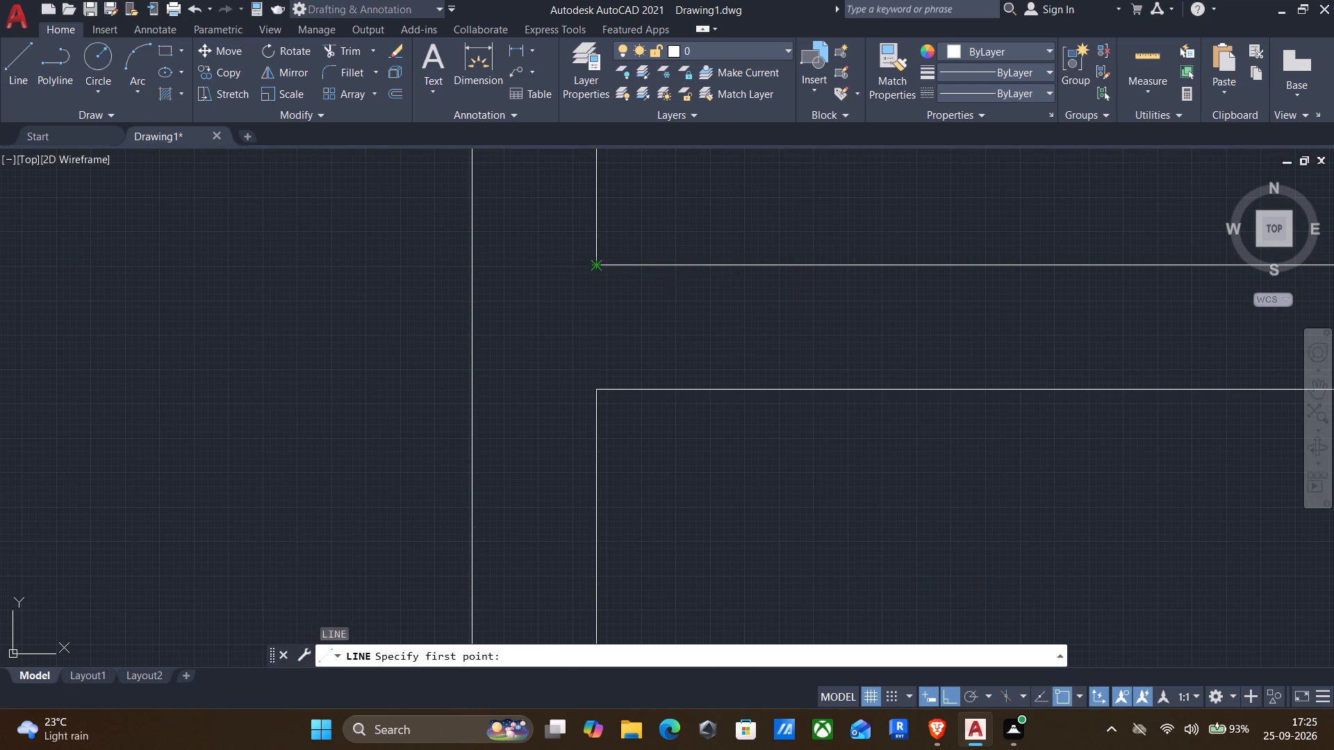
click(590, 390)
key(Return)
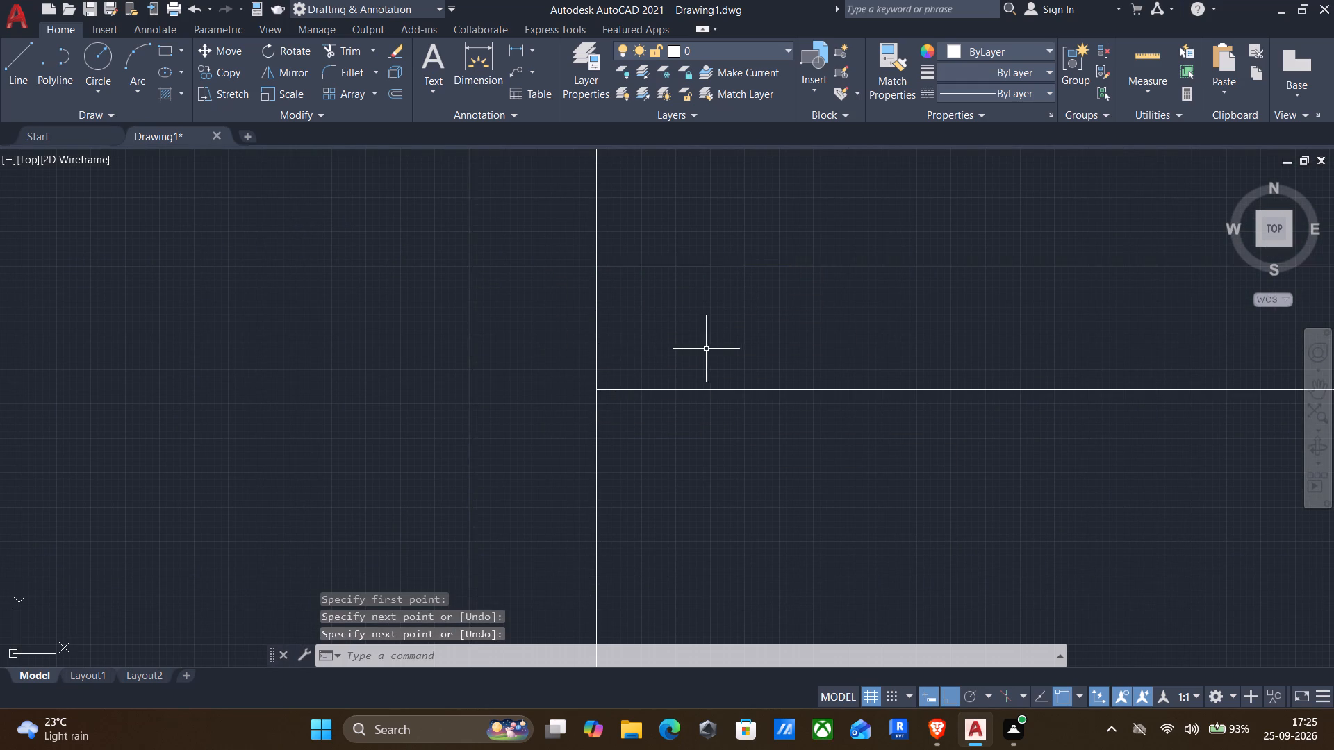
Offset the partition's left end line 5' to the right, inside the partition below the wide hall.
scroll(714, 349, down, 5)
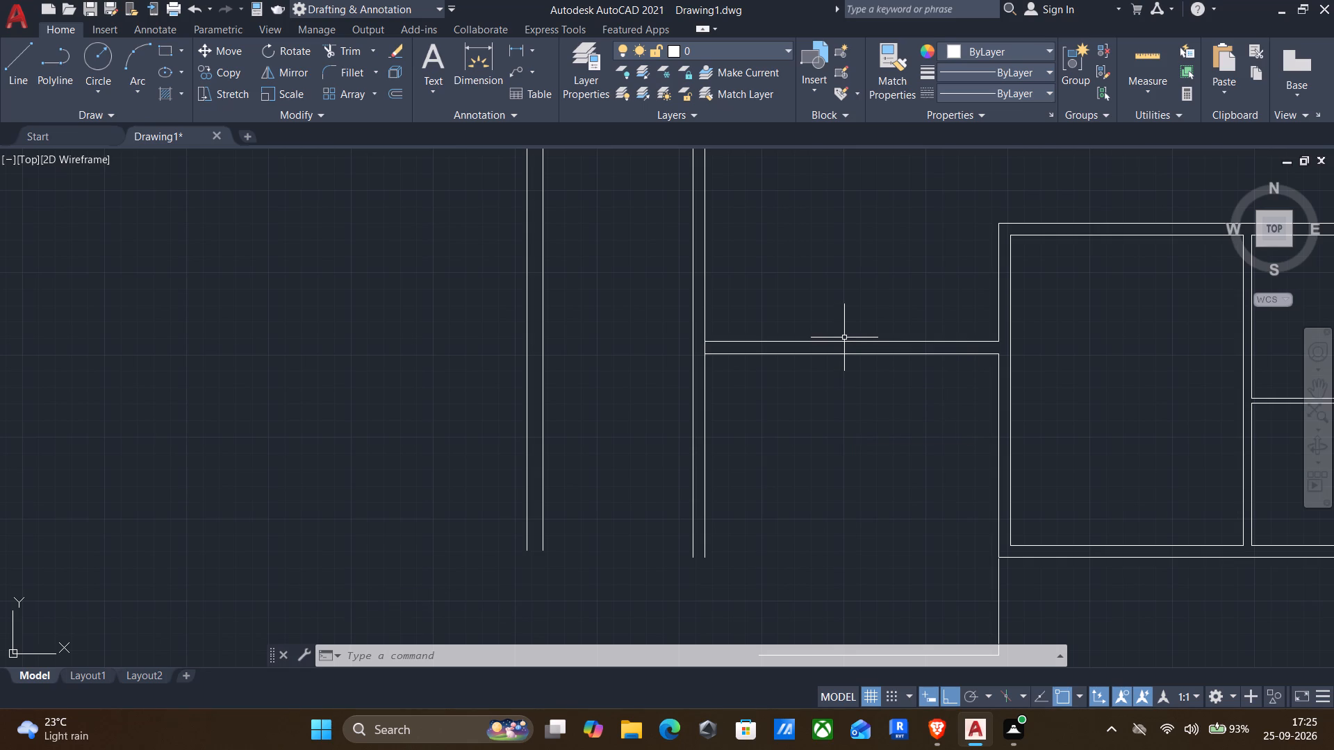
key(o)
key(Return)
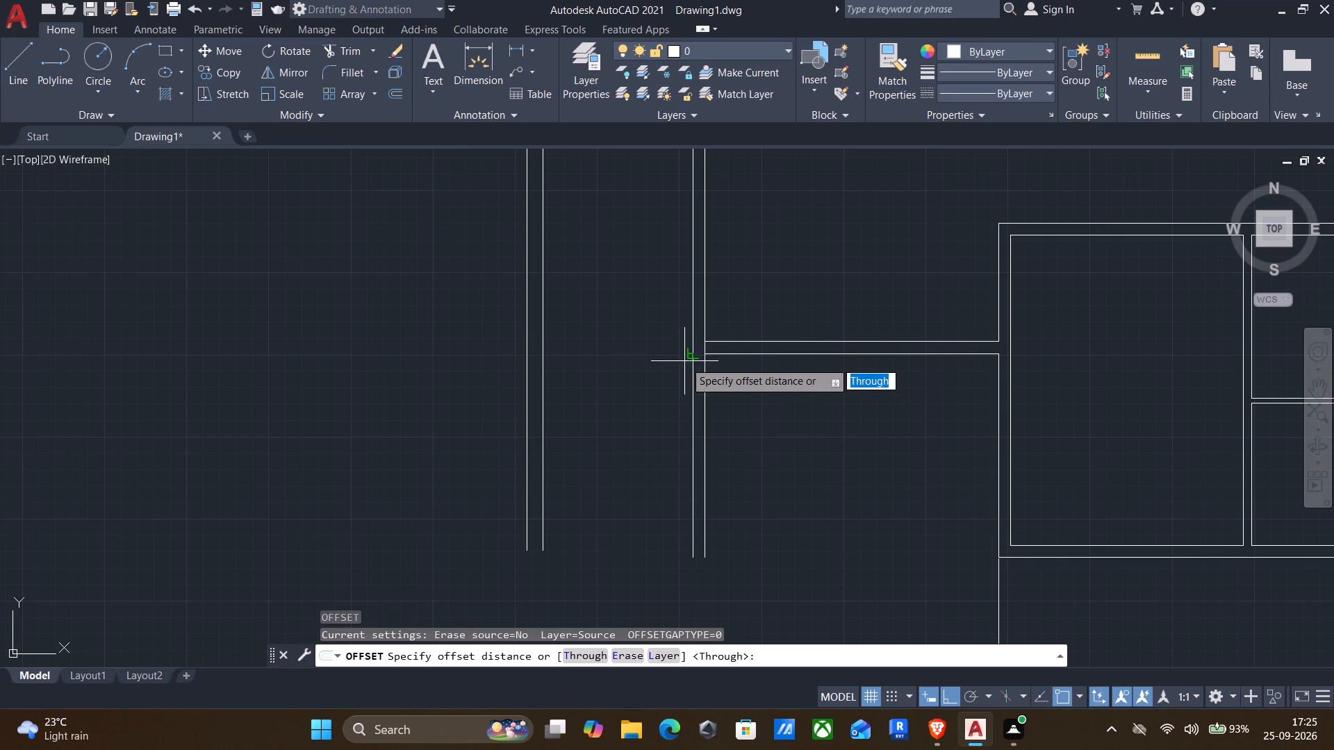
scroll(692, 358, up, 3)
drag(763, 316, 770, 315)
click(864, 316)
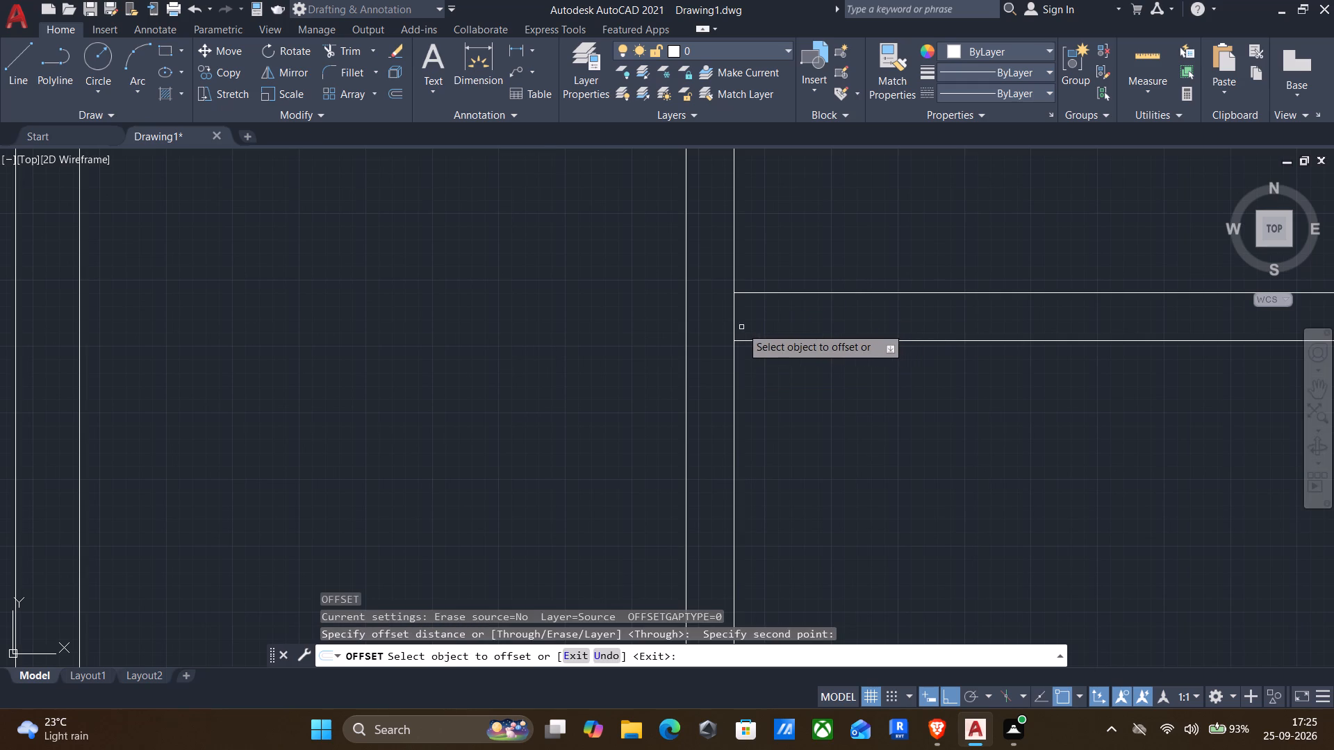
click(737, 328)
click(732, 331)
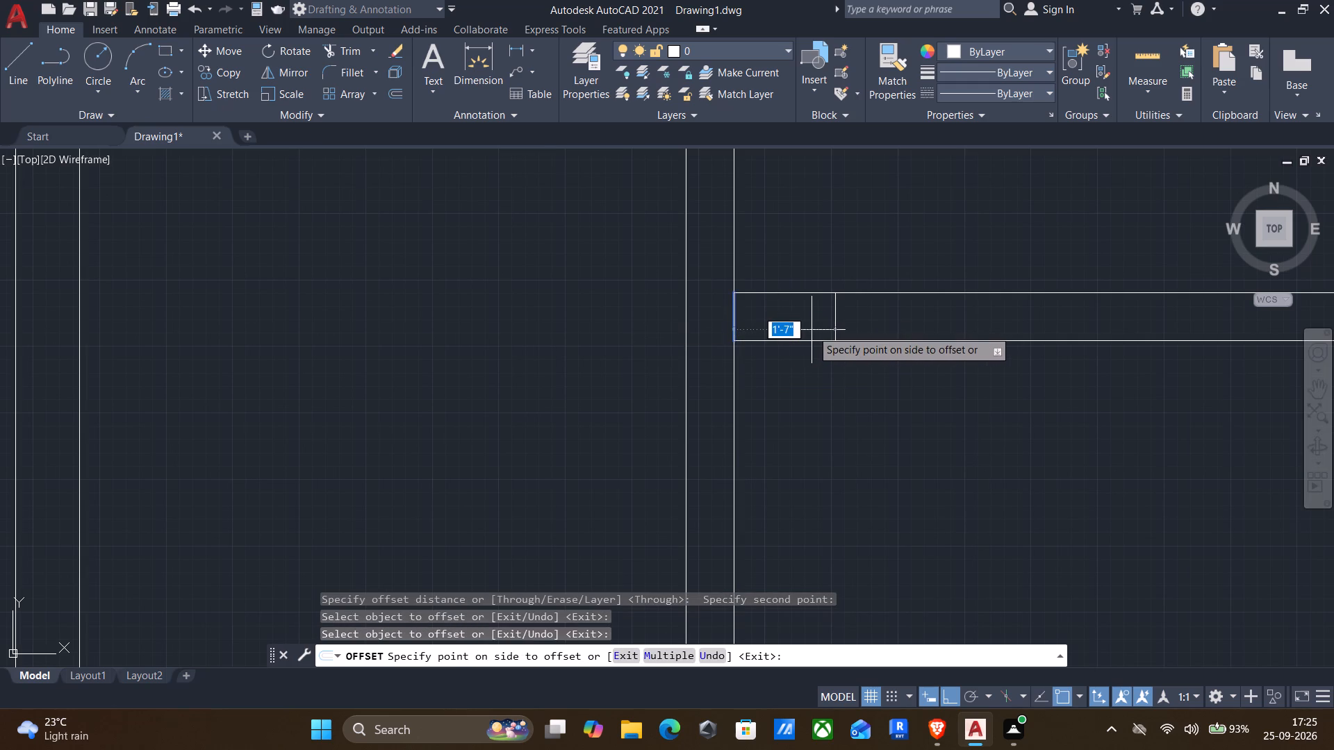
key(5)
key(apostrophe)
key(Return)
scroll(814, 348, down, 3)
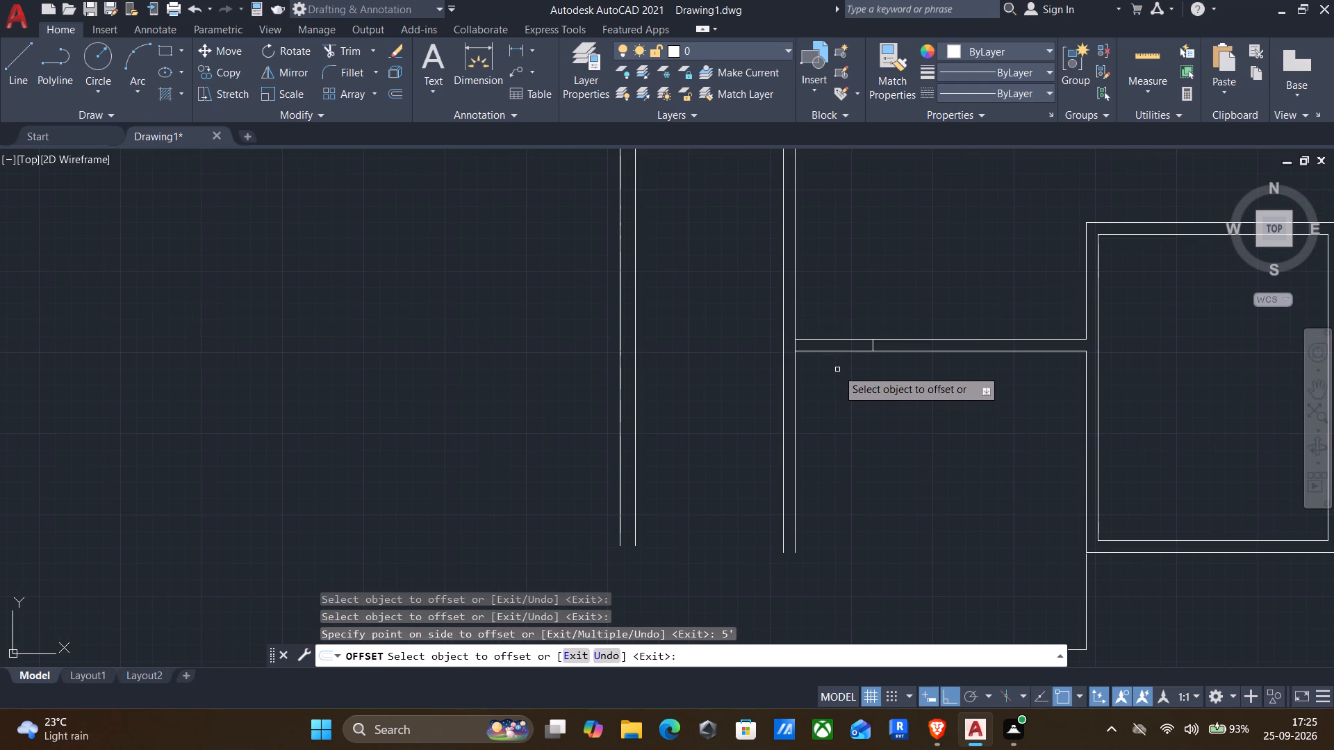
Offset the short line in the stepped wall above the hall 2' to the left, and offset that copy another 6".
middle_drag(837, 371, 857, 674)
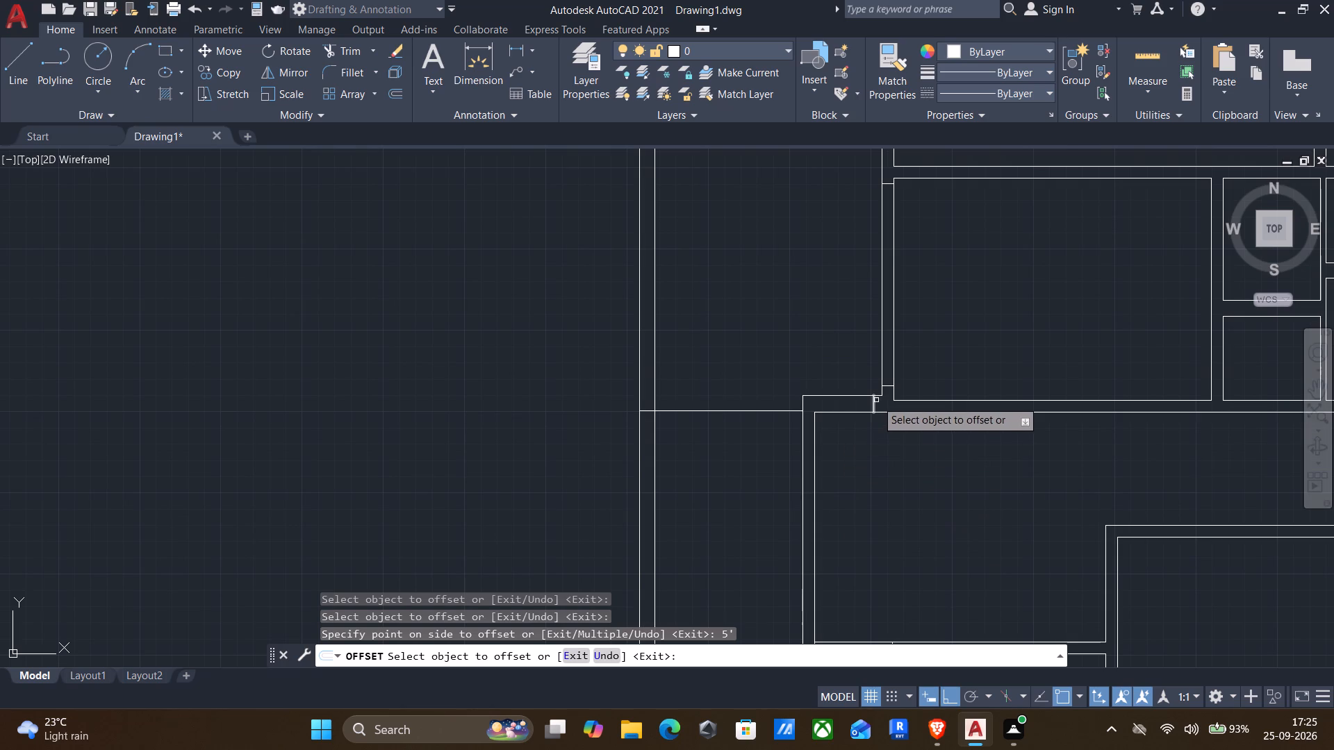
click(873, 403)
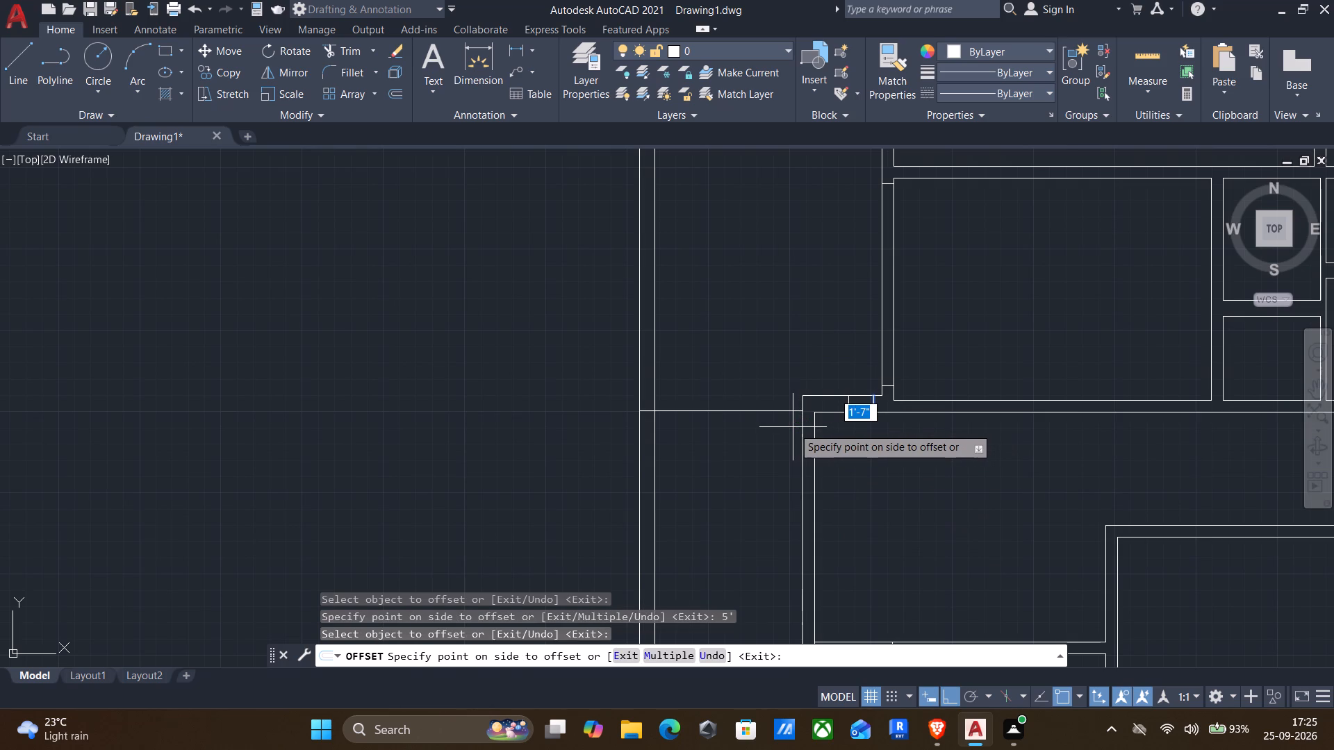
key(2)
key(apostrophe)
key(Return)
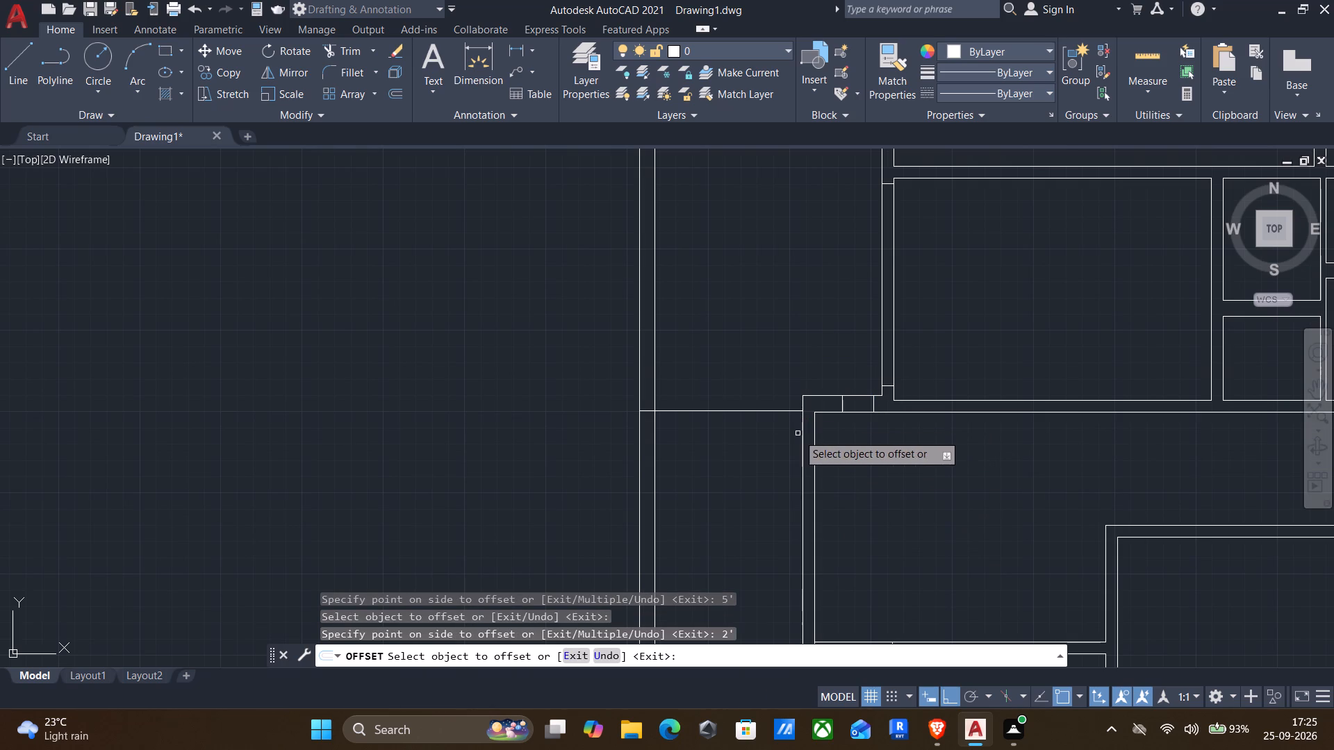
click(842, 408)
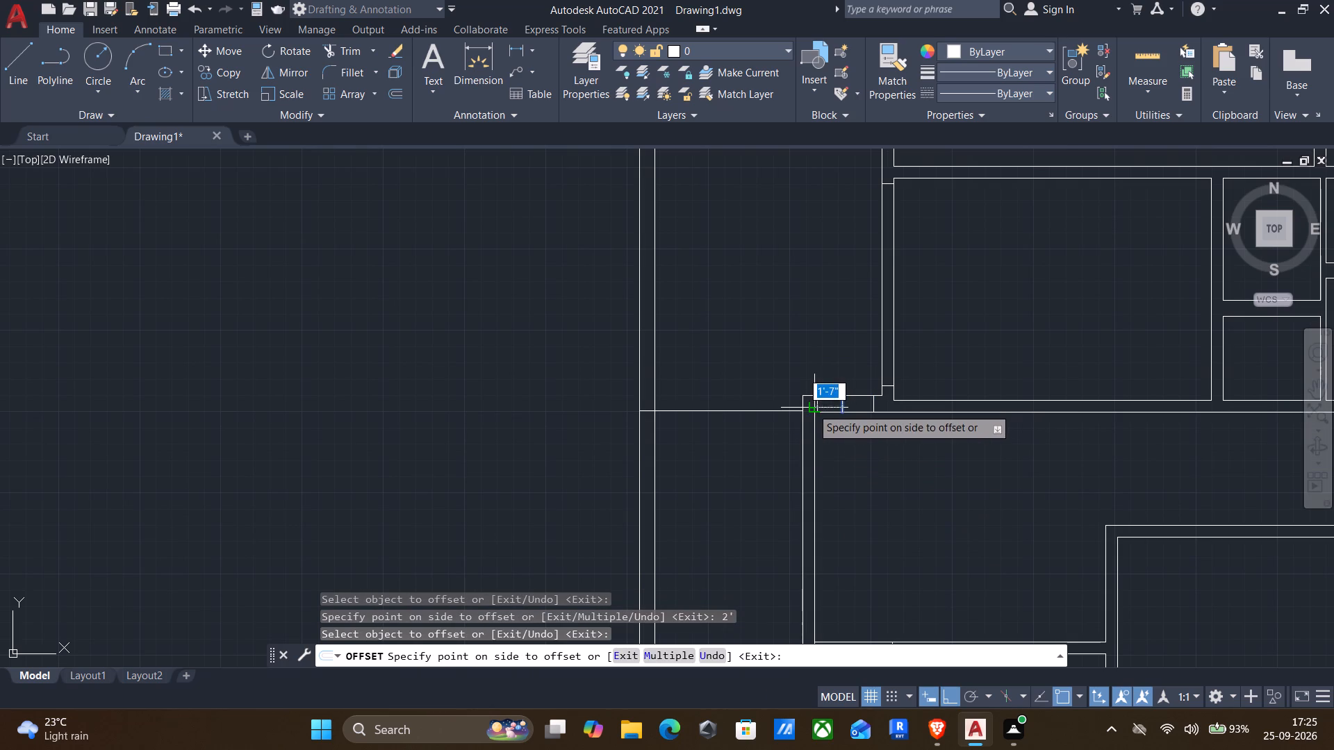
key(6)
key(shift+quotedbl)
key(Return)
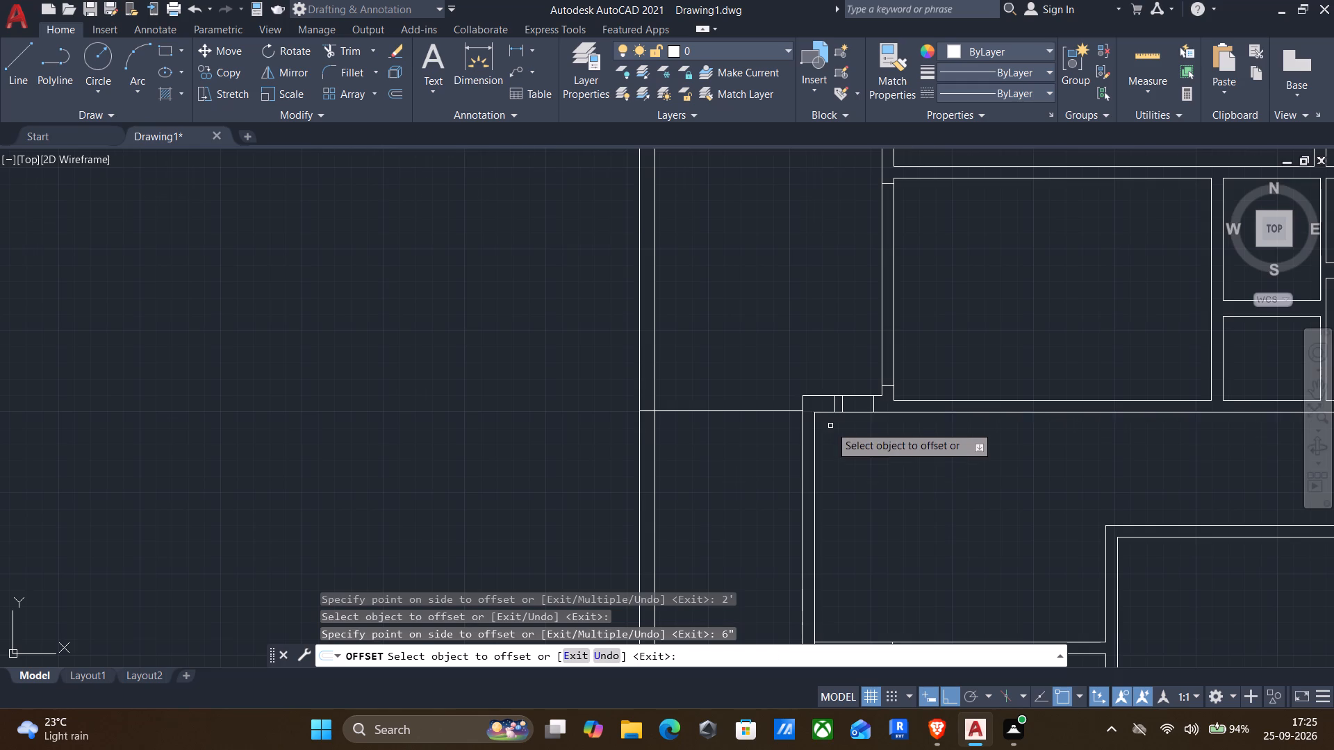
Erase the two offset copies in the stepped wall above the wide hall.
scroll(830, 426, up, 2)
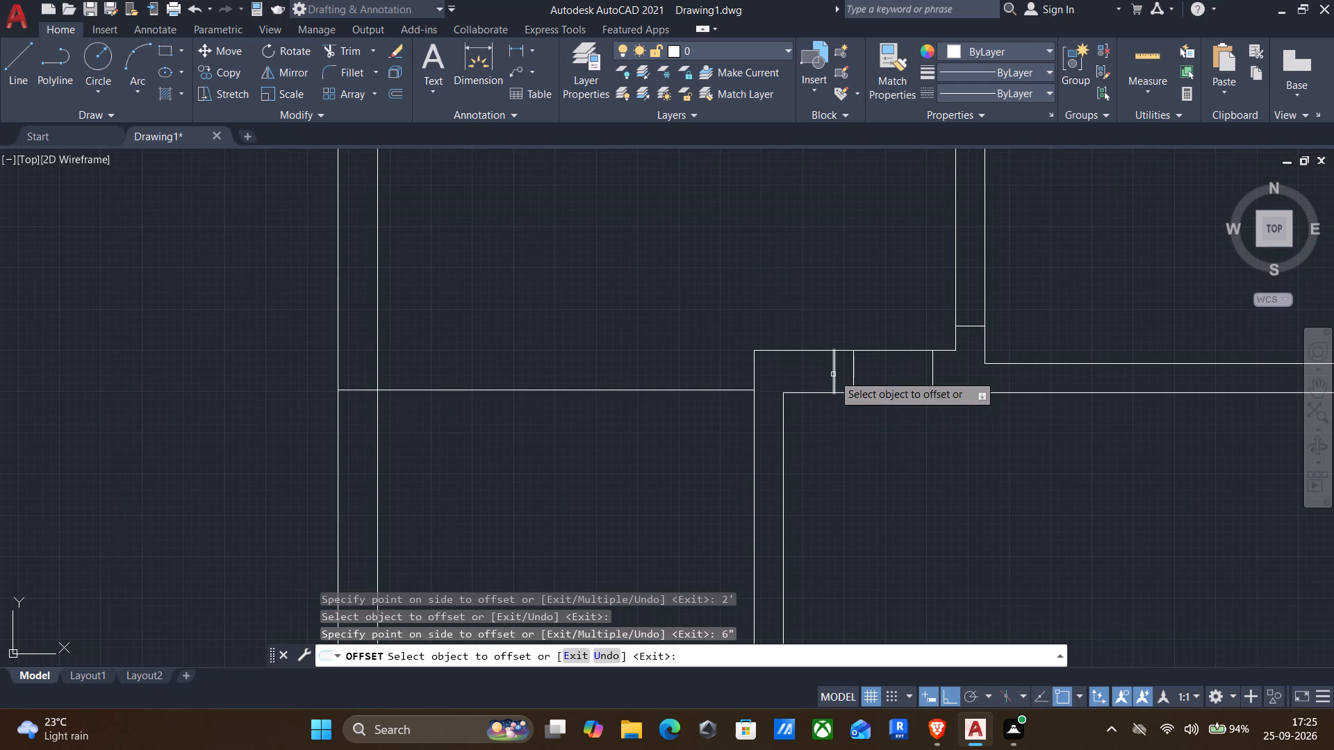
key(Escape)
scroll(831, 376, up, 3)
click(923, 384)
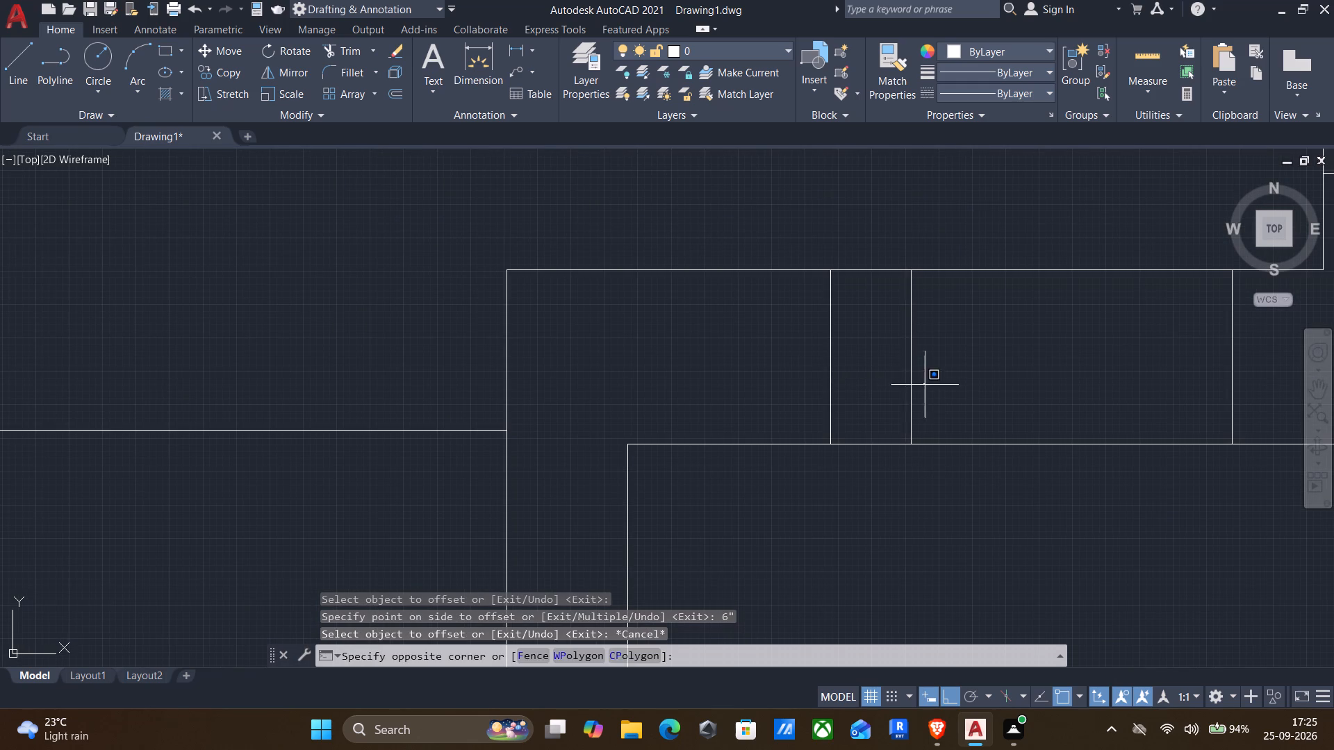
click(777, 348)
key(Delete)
Draw a vertical line about 1'-1" long from the hall's top-left inner corner up across the stepped wall.
key(l)
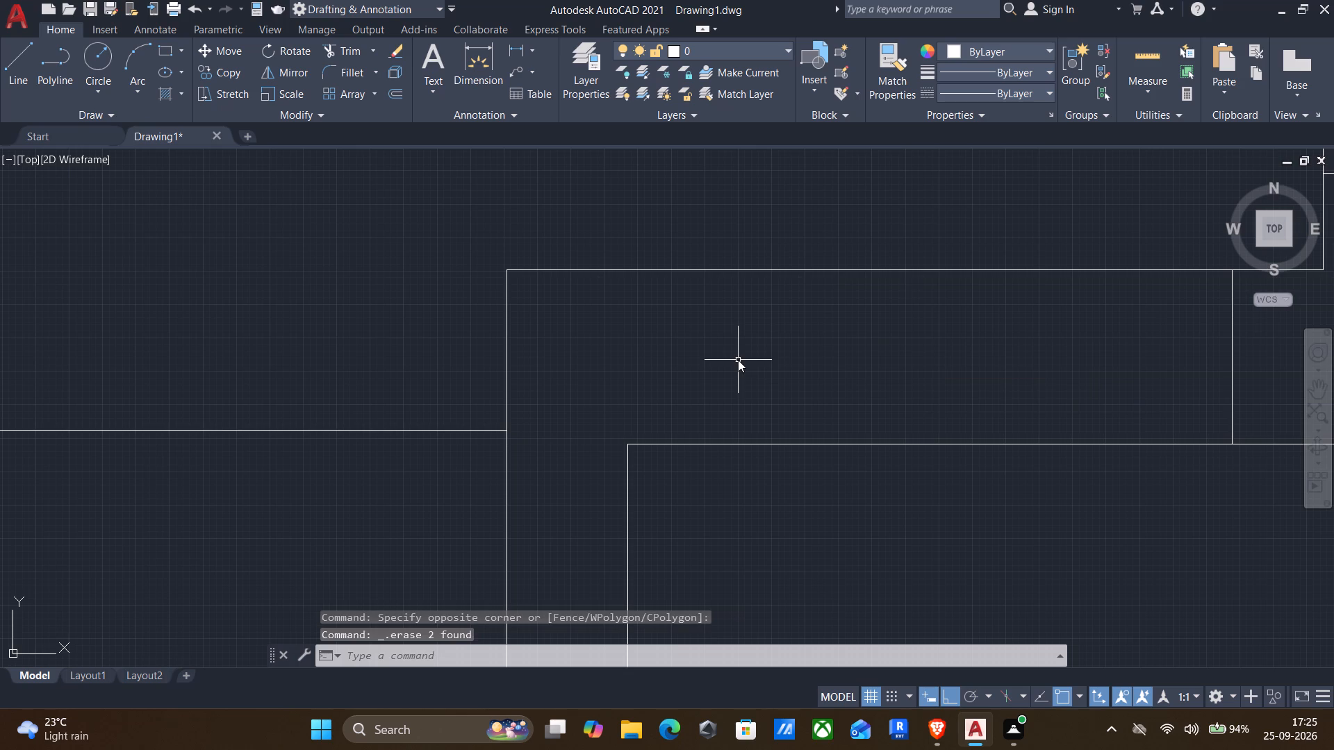
key(Return)
drag(629, 444, 636, 433)
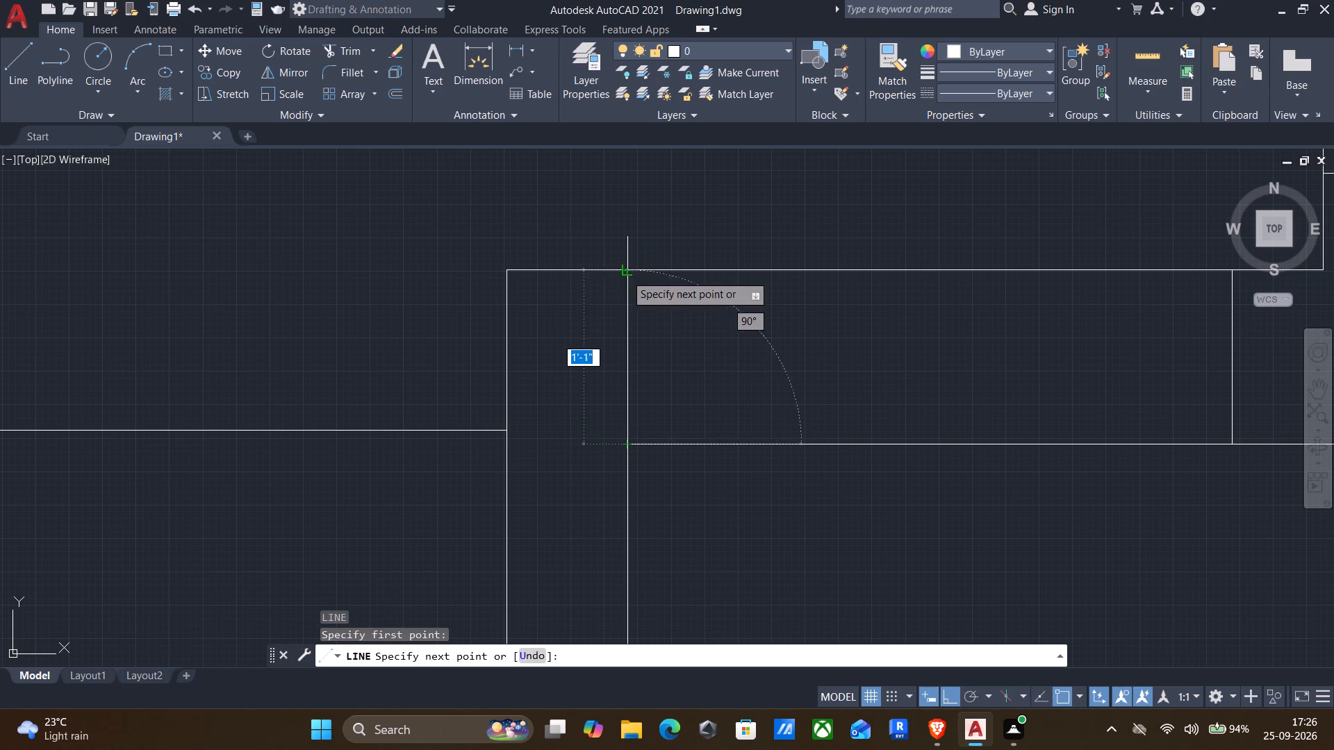
click(625, 274)
key(Return)
Draw a 9" vertical line across the partition below the hall, a little right of the existing 5' offset line.
scroll(625, 274, down, 5)
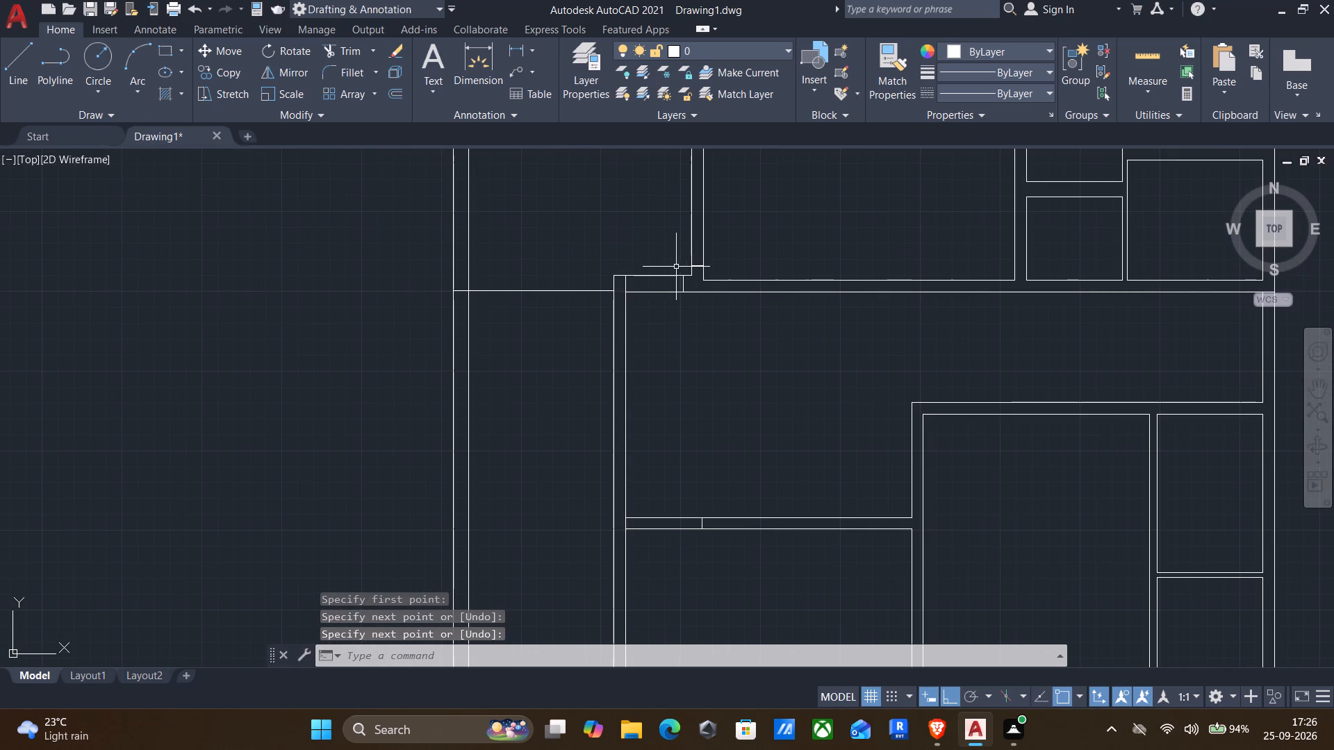
scroll(698, 261, down, 1)
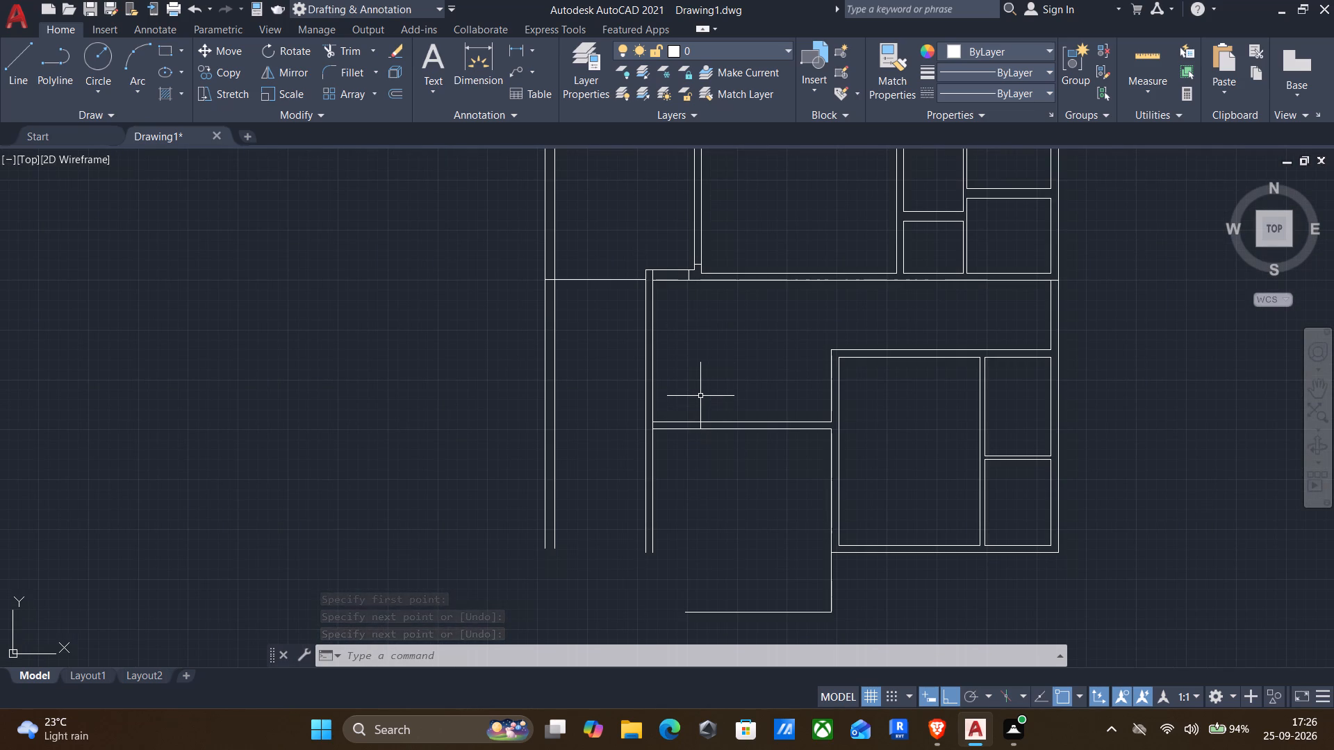
scroll(702, 395, up, 5)
scroll(677, 447, down, 4)
scroll(665, 487, up, 4)
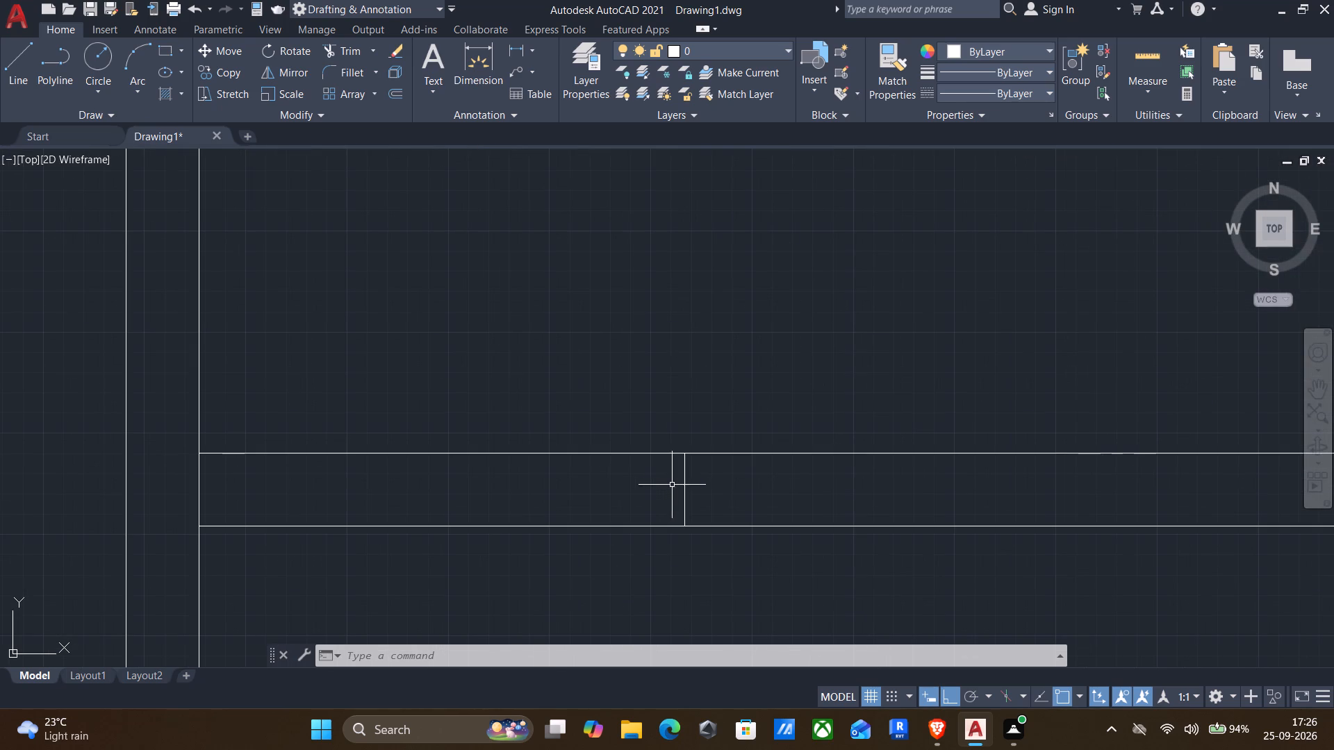
scroll(723, 496, down, 2)
key(l)
key(Return)
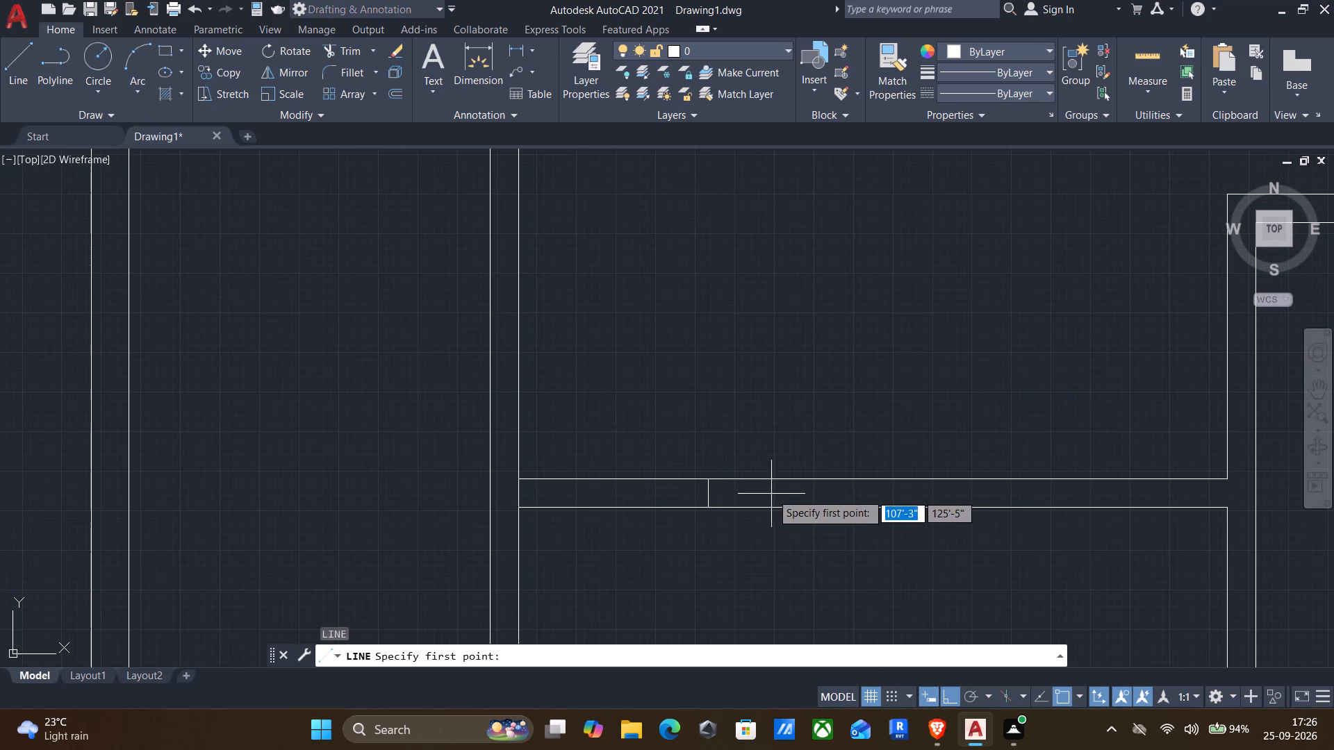
click(756, 478)
key(Return)
key(Return)
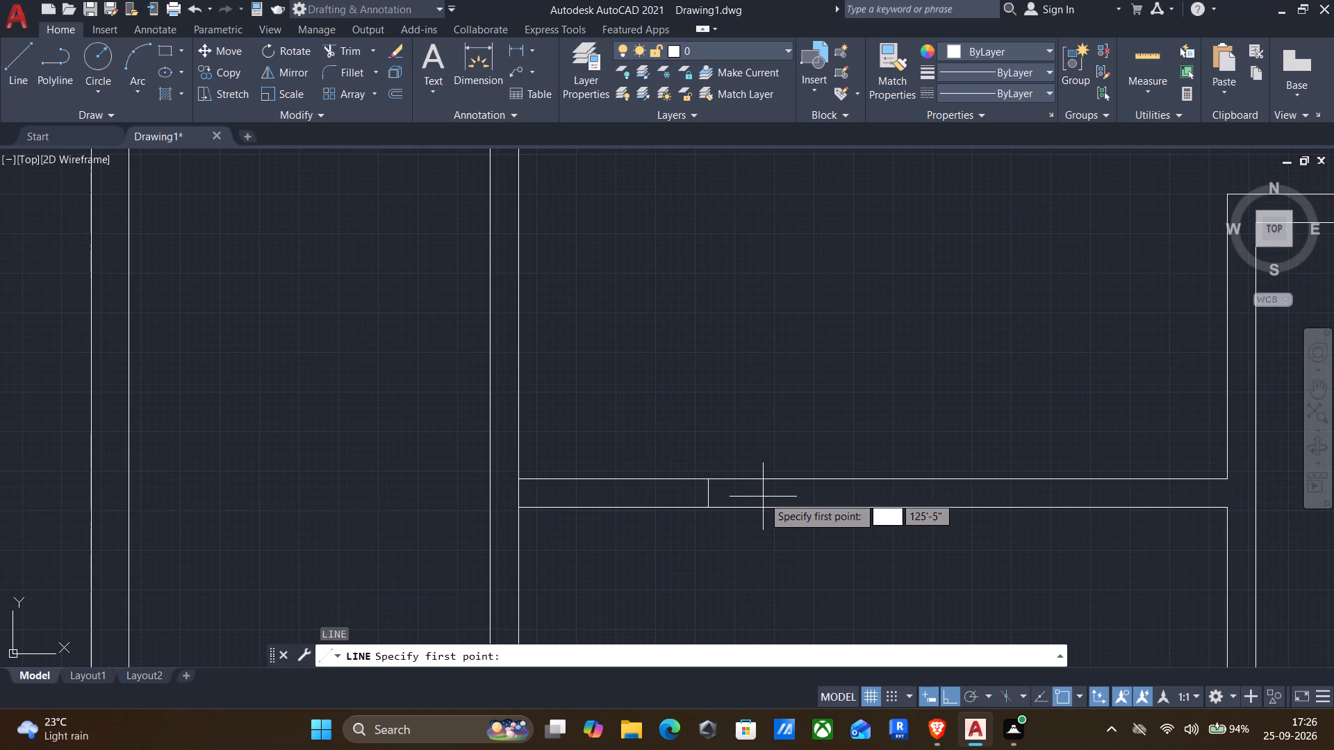
click(762, 478)
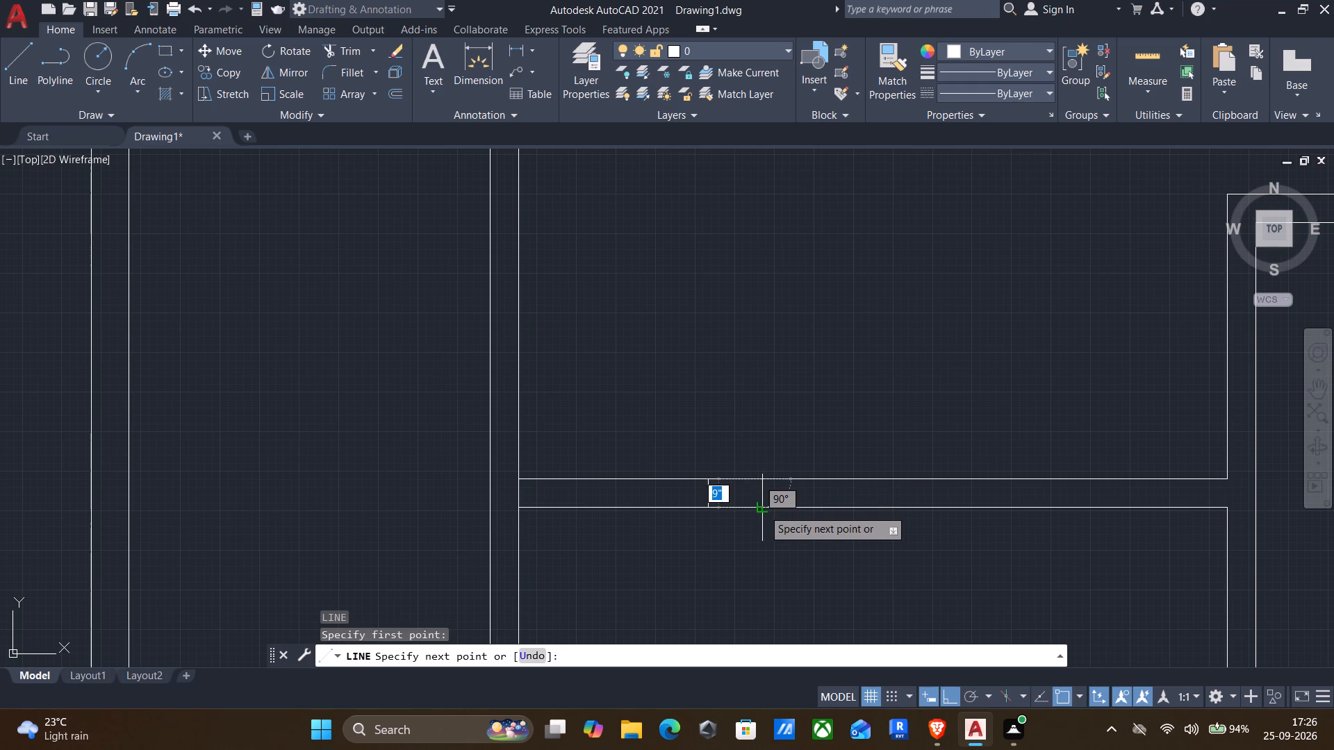
scroll(762, 509, up, 4)
click(744, 499)
key(Return)
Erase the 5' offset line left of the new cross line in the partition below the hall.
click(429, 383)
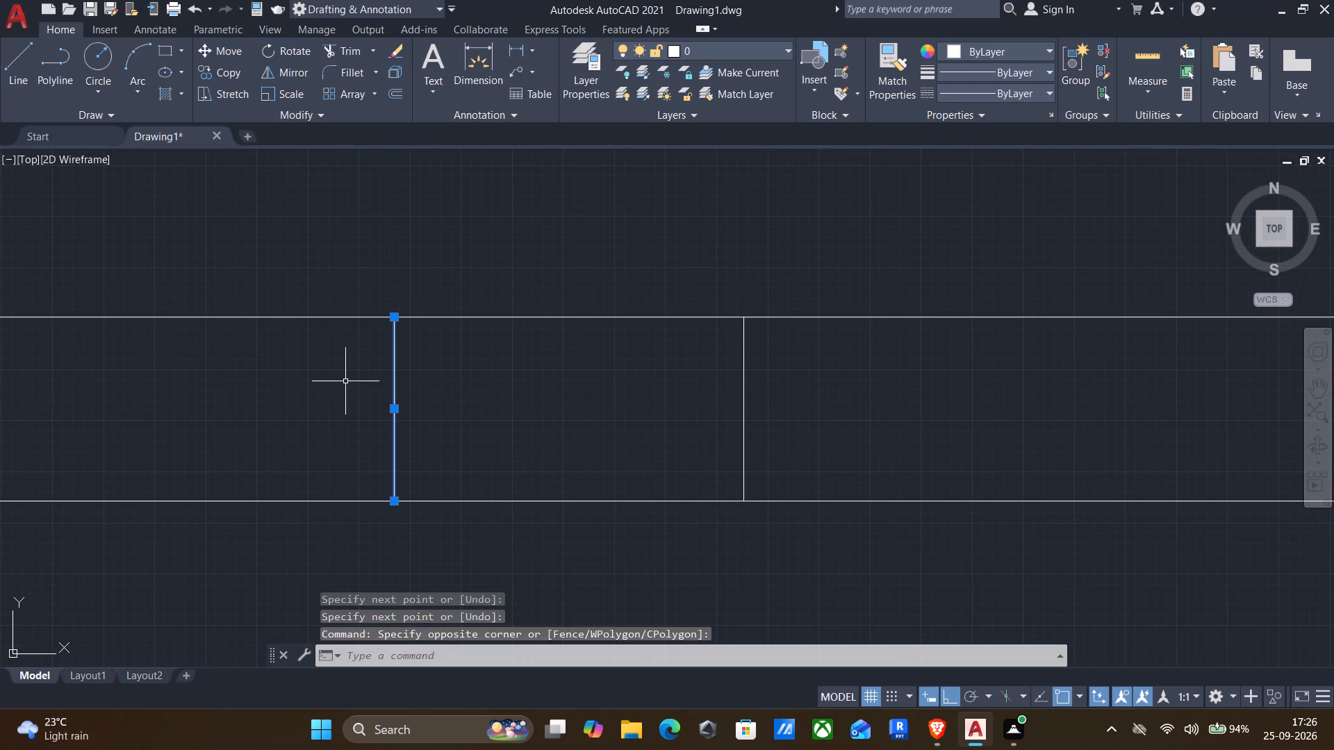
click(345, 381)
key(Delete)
Draw a short horizontal line across the second middle room's left wall, between the two existing cross lines.
scroll(356, 385, down, 4)
scroll(390, 370, up, 1)
middle_drag(393, 367, 570, 459)
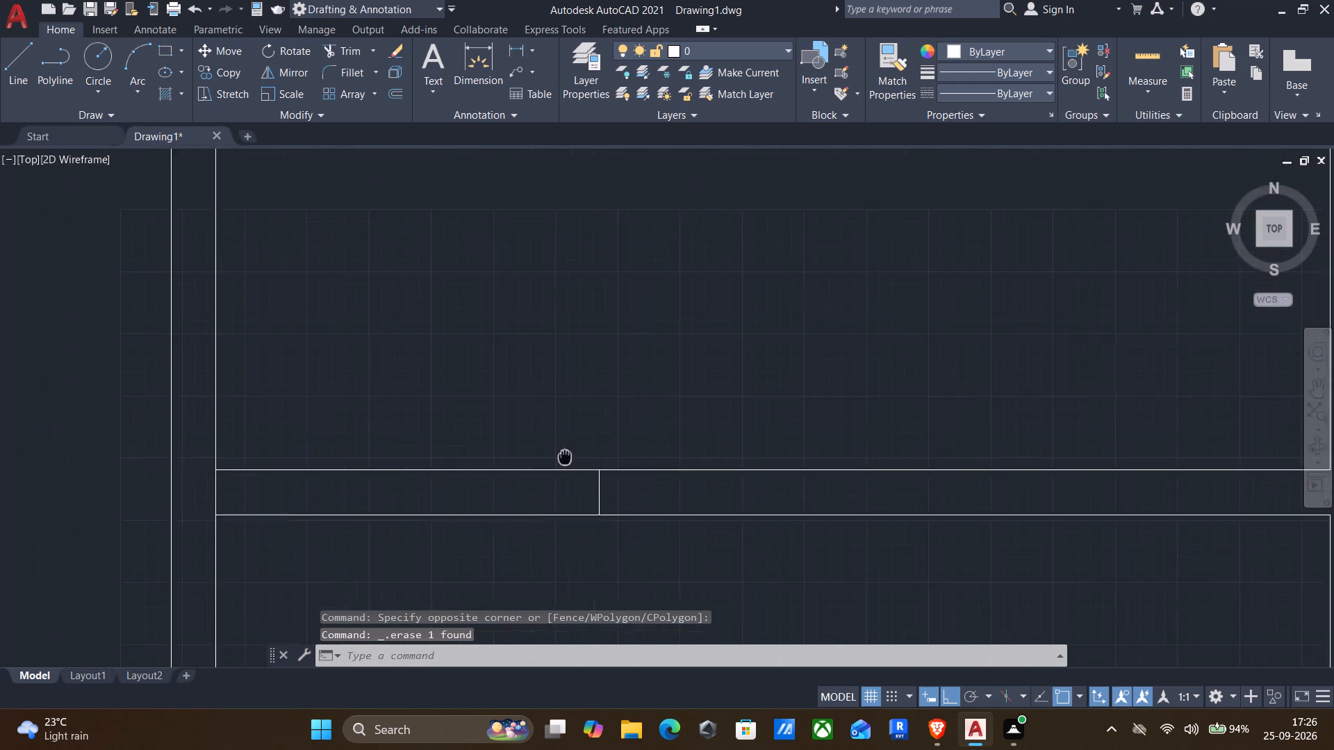
middle_drag(570, 459, 575, 462)
scroll(577, 461, down, 3)
middle_drag(591, 375, 695, 439)
scroll(659, 401, down, 1)
middle_drag(659, 390, 661, 392)
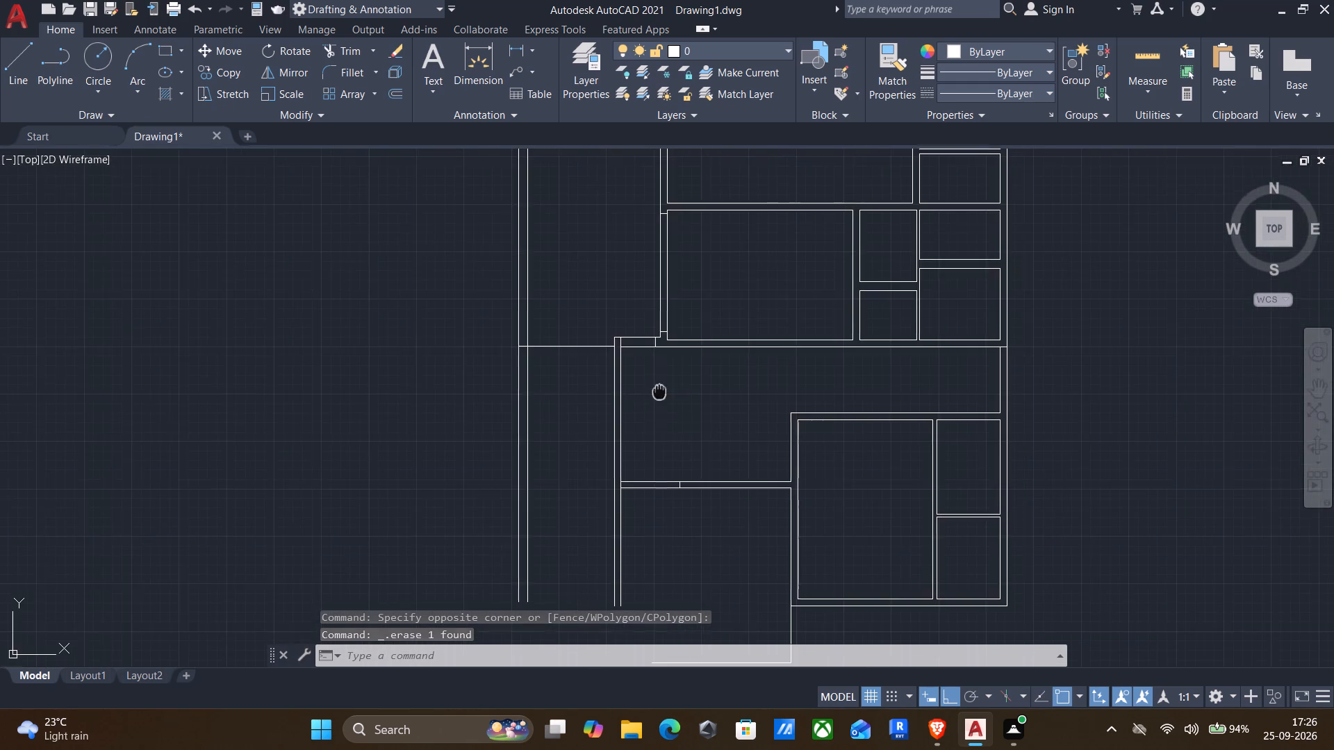
middle_drag(661, 392, 700, 428)
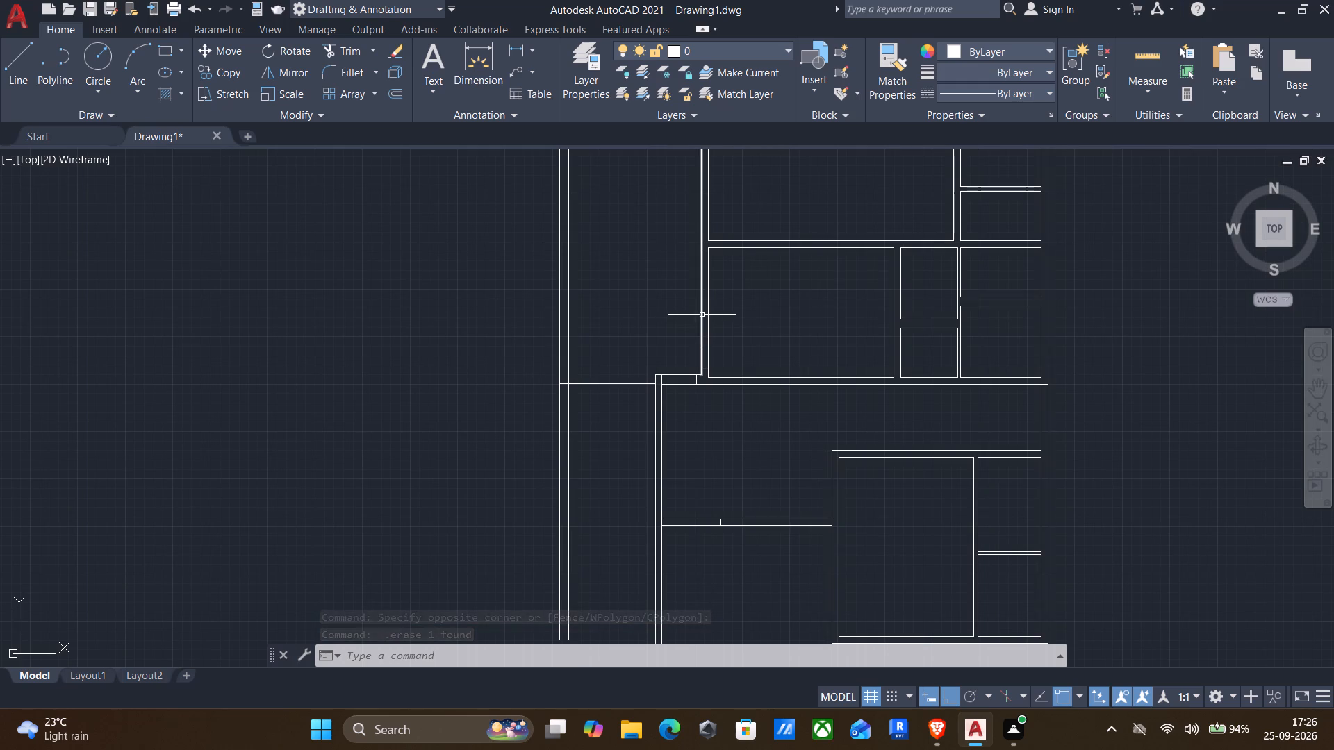
scroll(718, 308, up, 1)
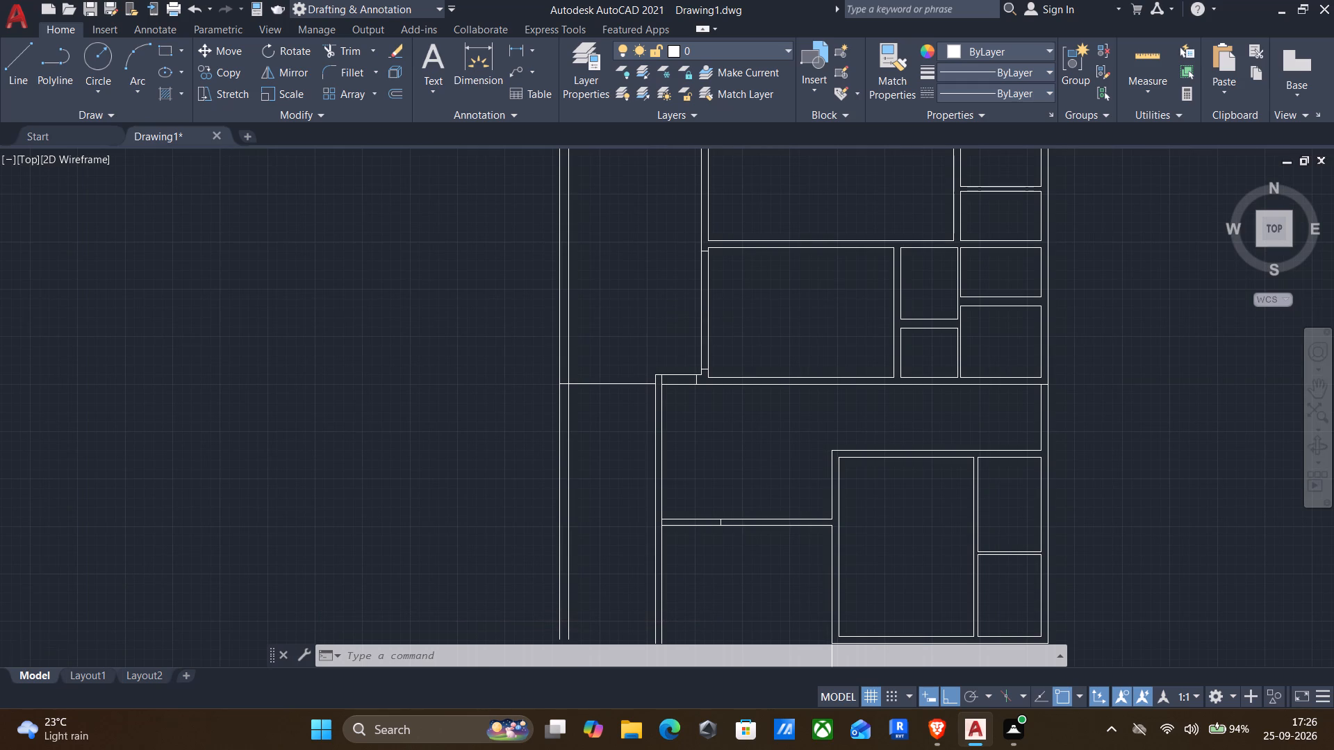
scroll(718, 308, up, 1)
key(l)
key(Return)
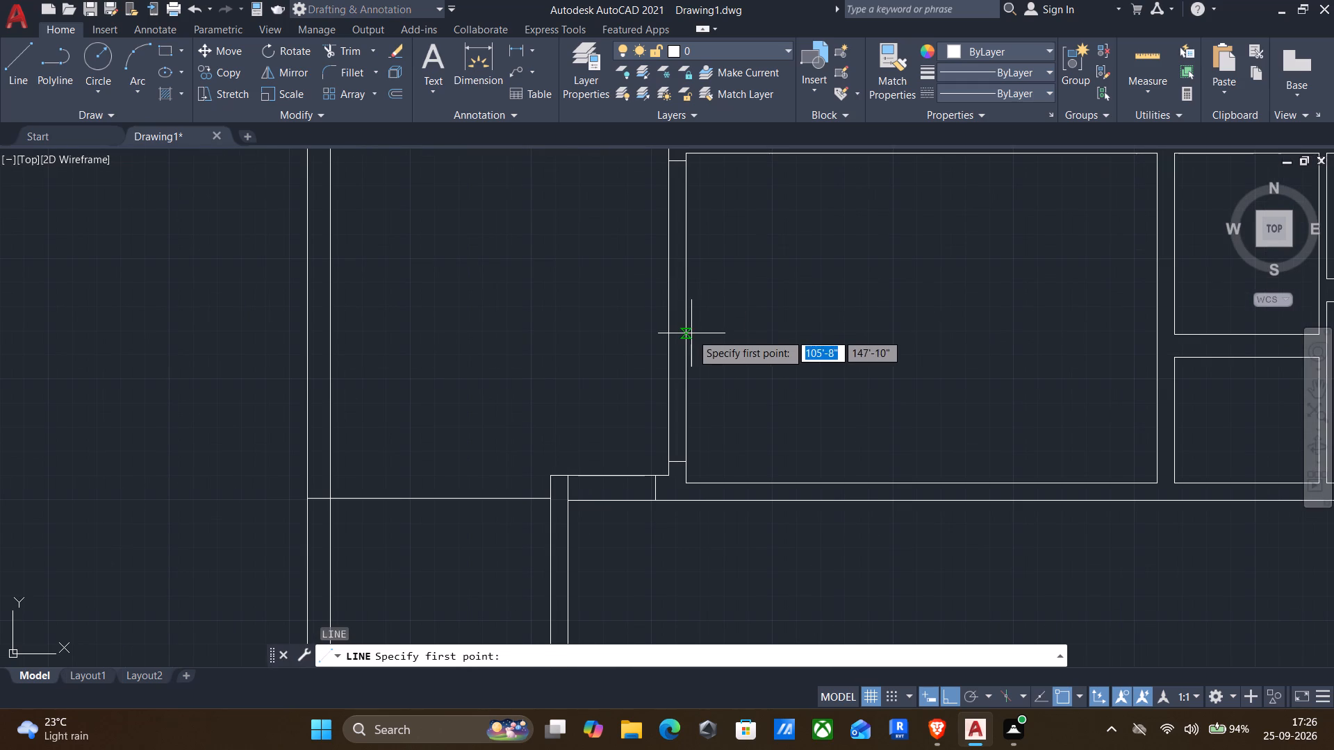
click(689, 336)
click(666, 333)
key(Return)
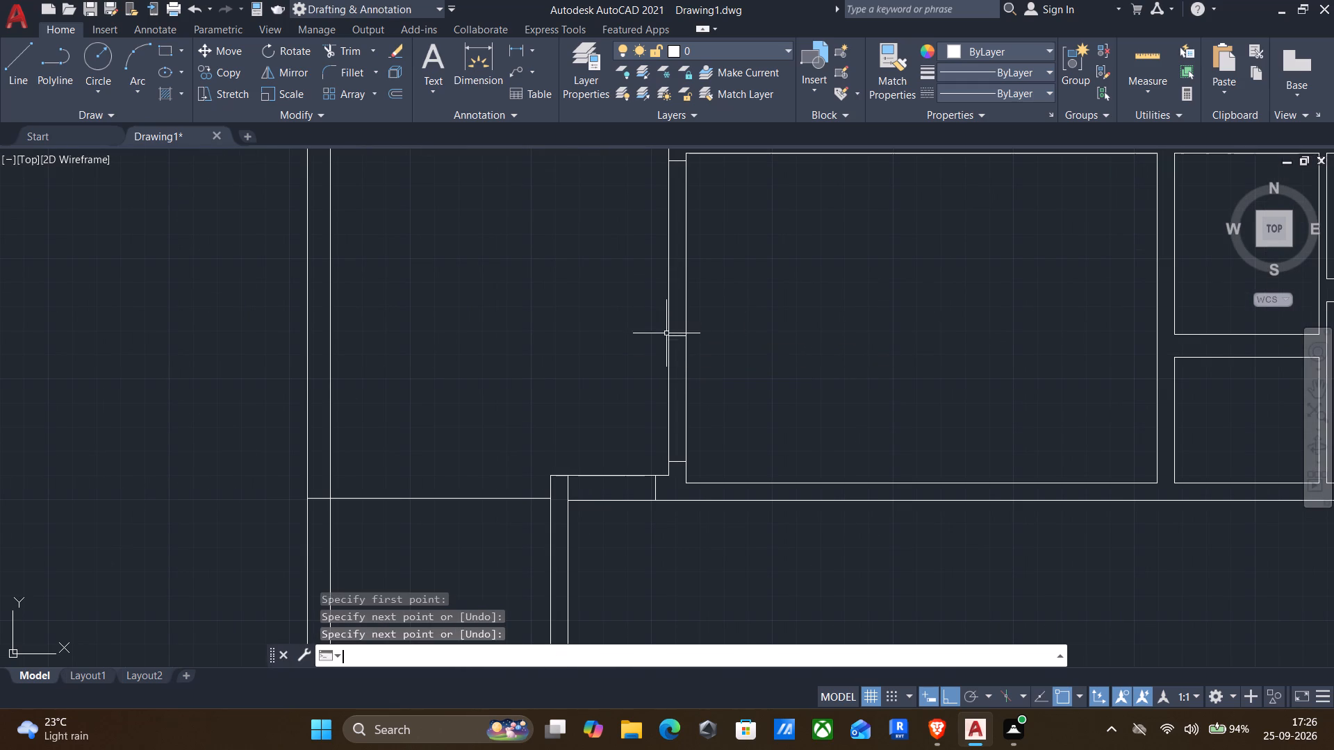
scroll(668, 319, down, 2)
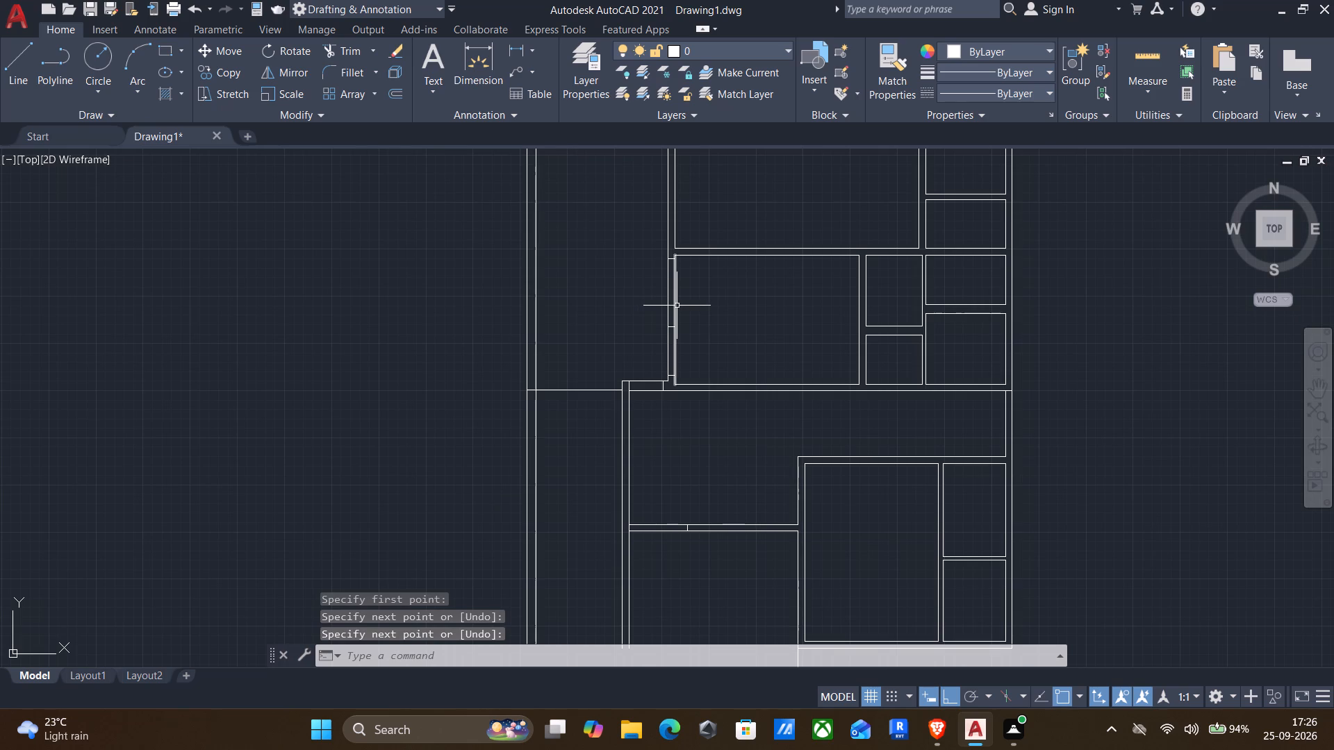
scroll(684, 283, up, 2)
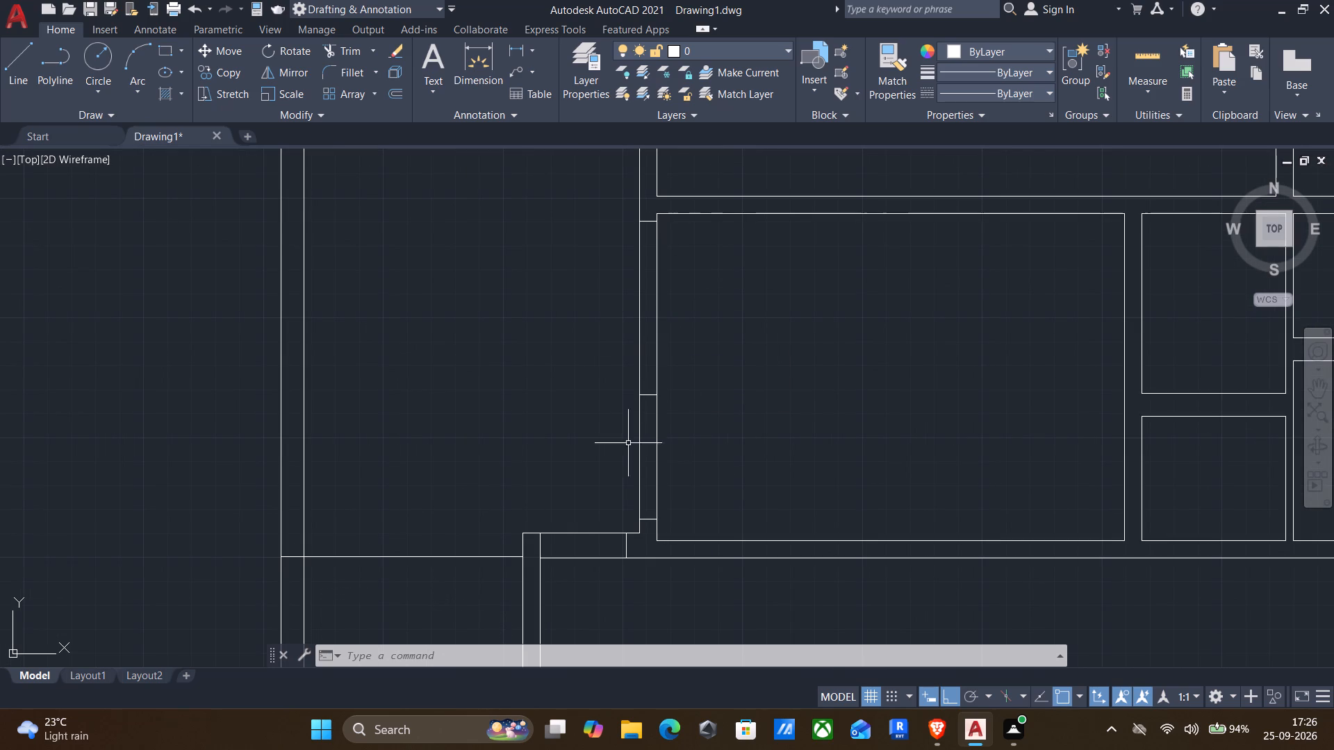
Measure the spacing between the lower two cross lines in the second middle room's left wall.
click(1155, 59)
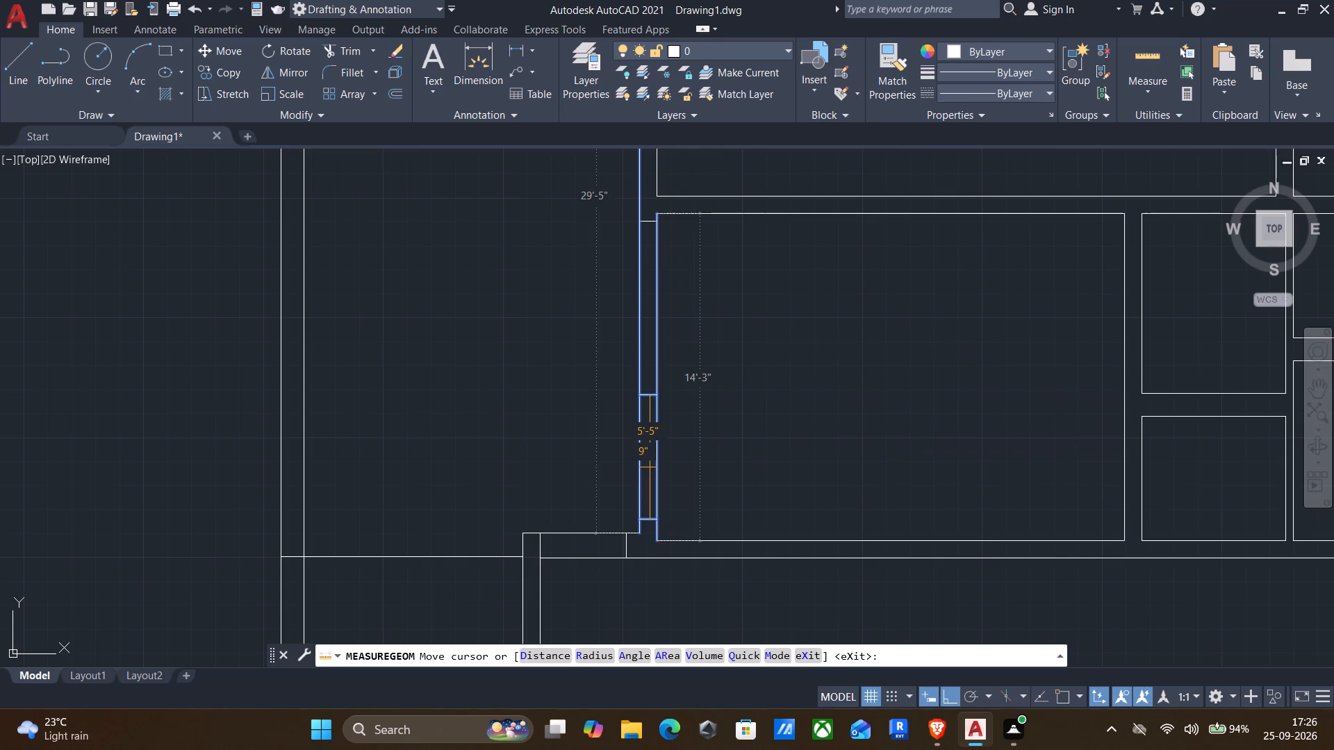
key(Escape)
key(grave)
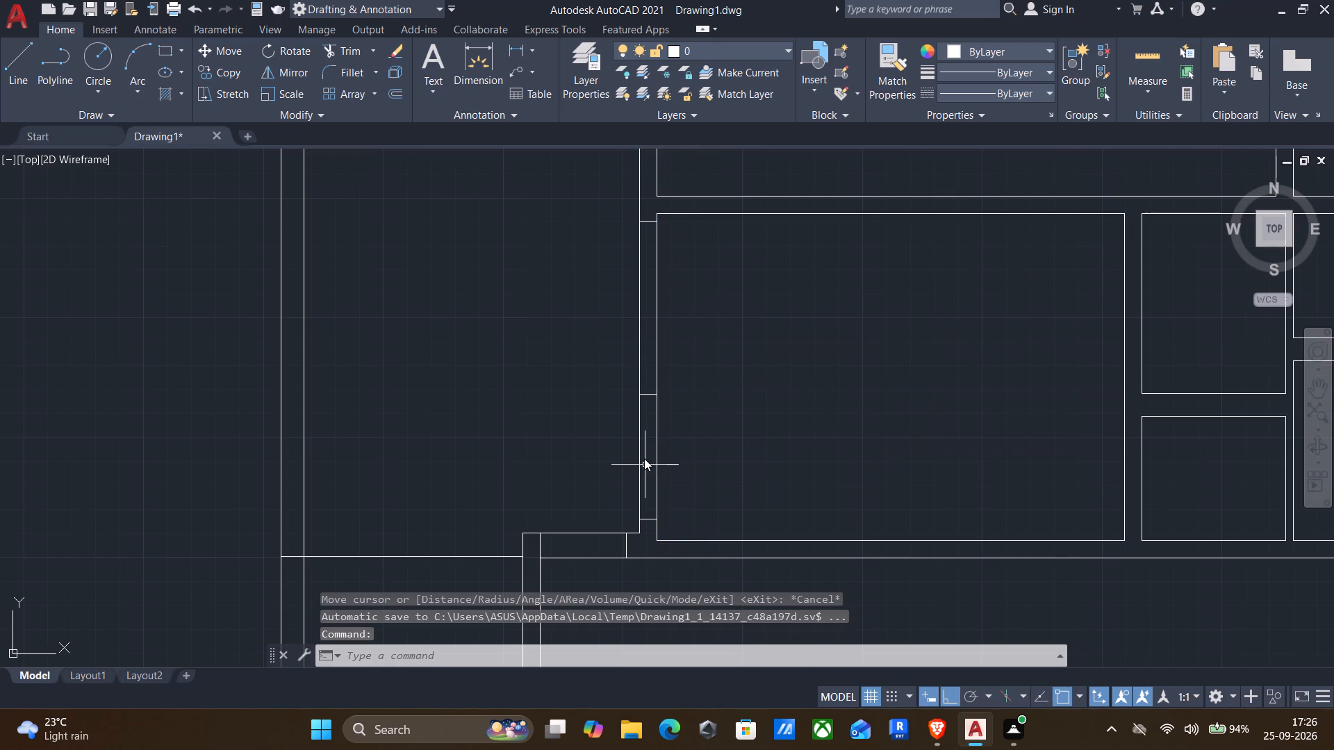
key(Escape)
Erase the middle cross line in the second middle room's left wall.
click(645, 397)
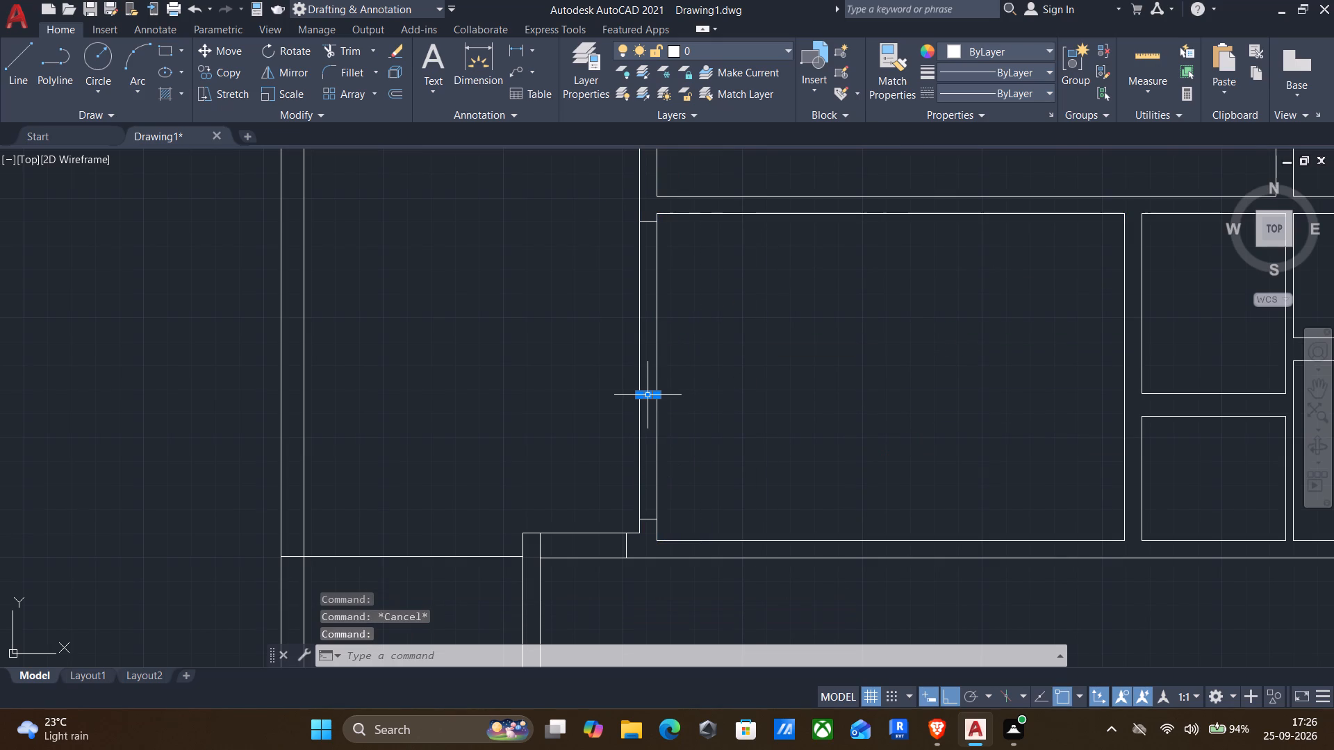
key(F12)
key(Delete)
key(o)
click(643, 432)
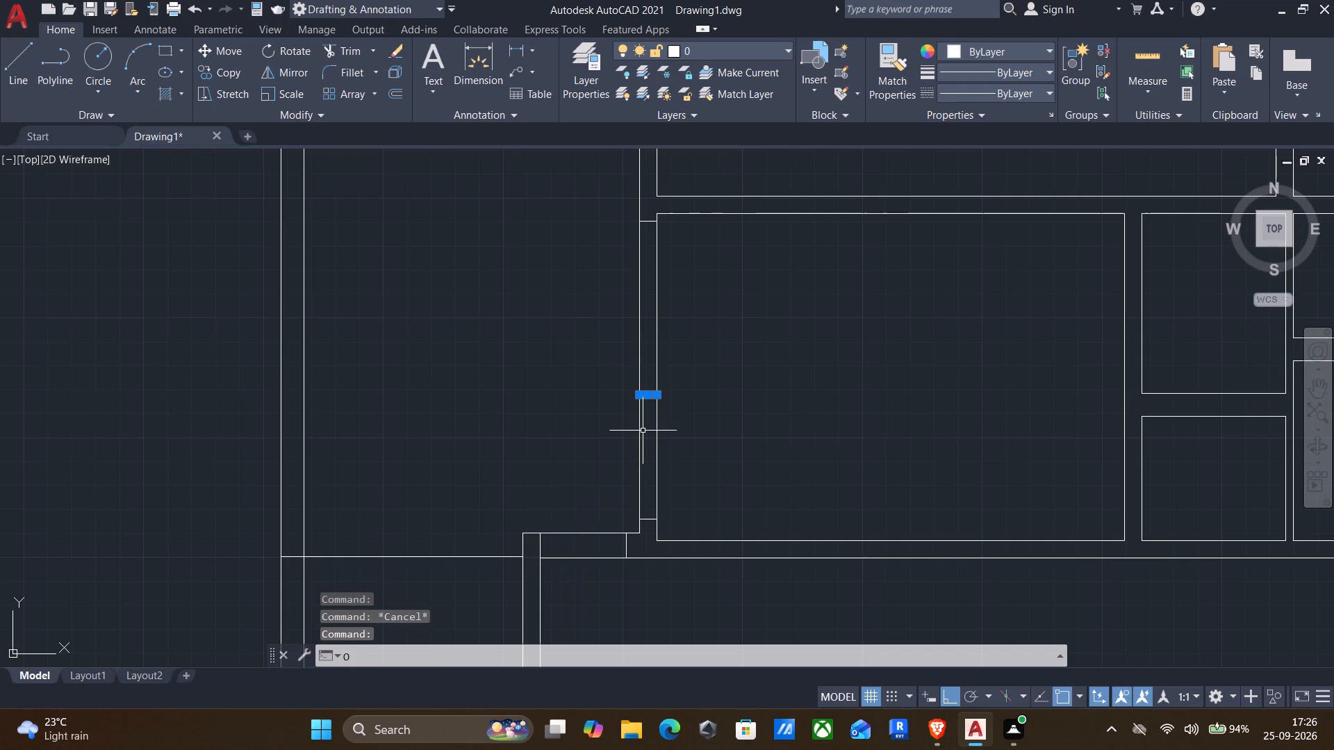
key(Escape)
scroll(657, 401, up, 3)
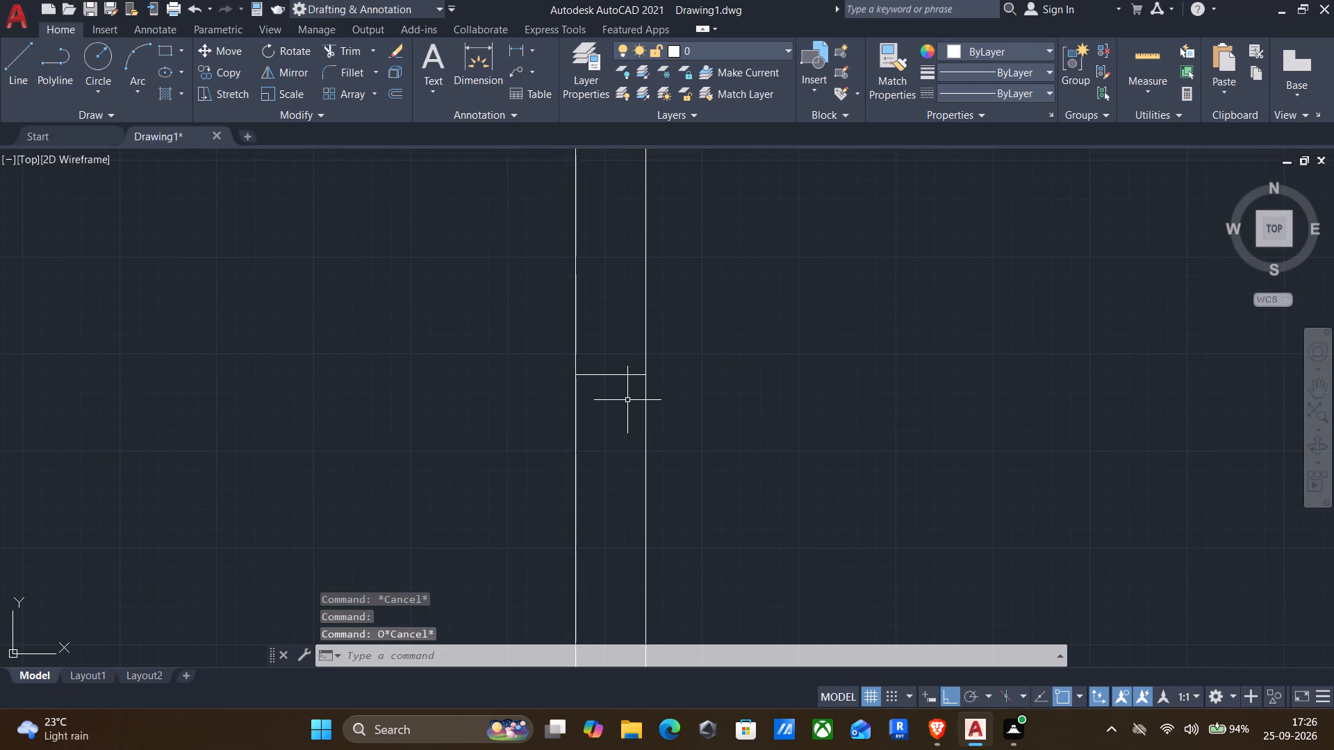
click(627, 400)
click(591, 368)
key(Delete)
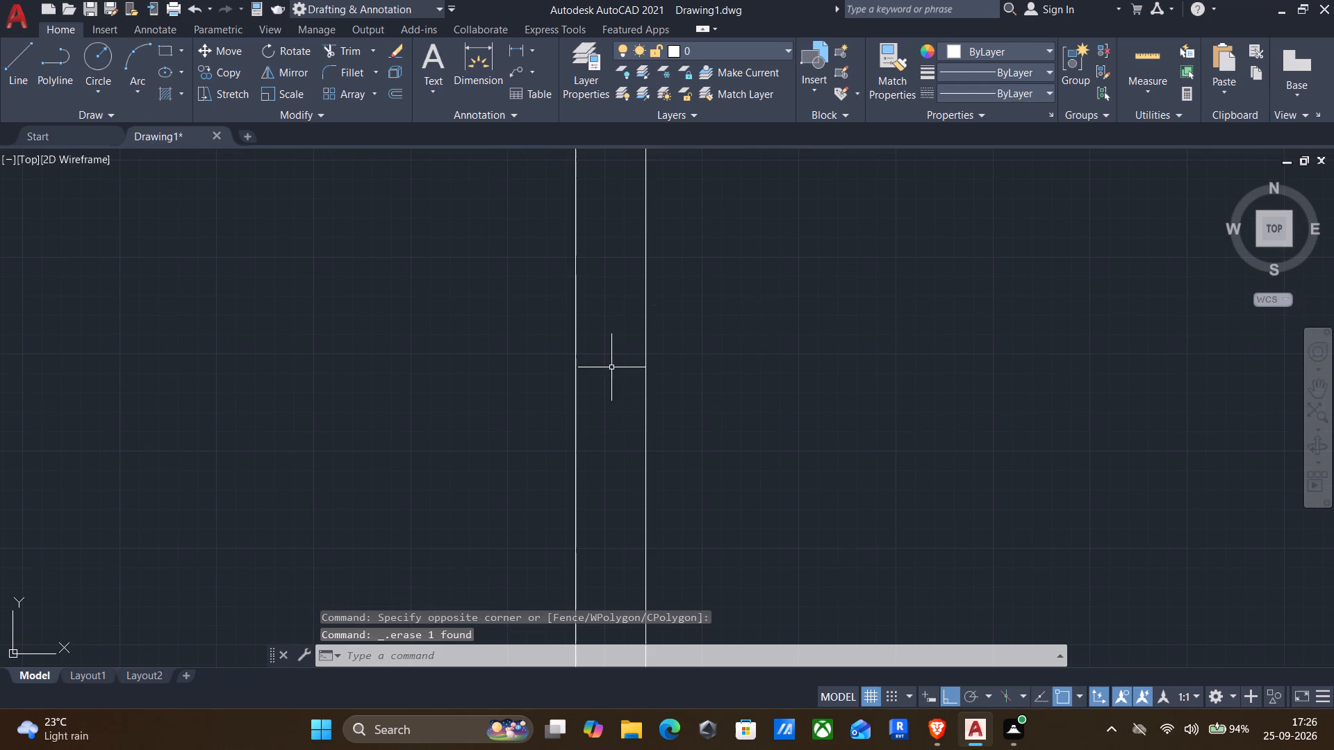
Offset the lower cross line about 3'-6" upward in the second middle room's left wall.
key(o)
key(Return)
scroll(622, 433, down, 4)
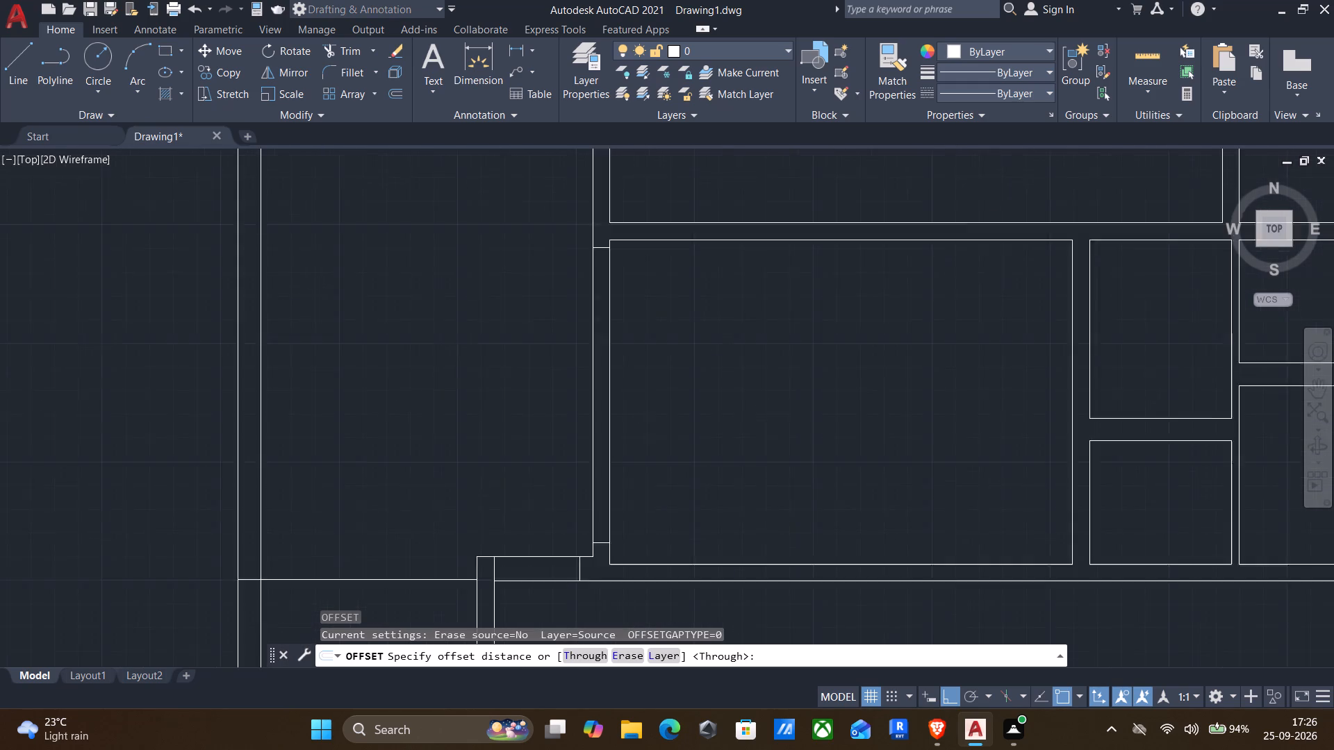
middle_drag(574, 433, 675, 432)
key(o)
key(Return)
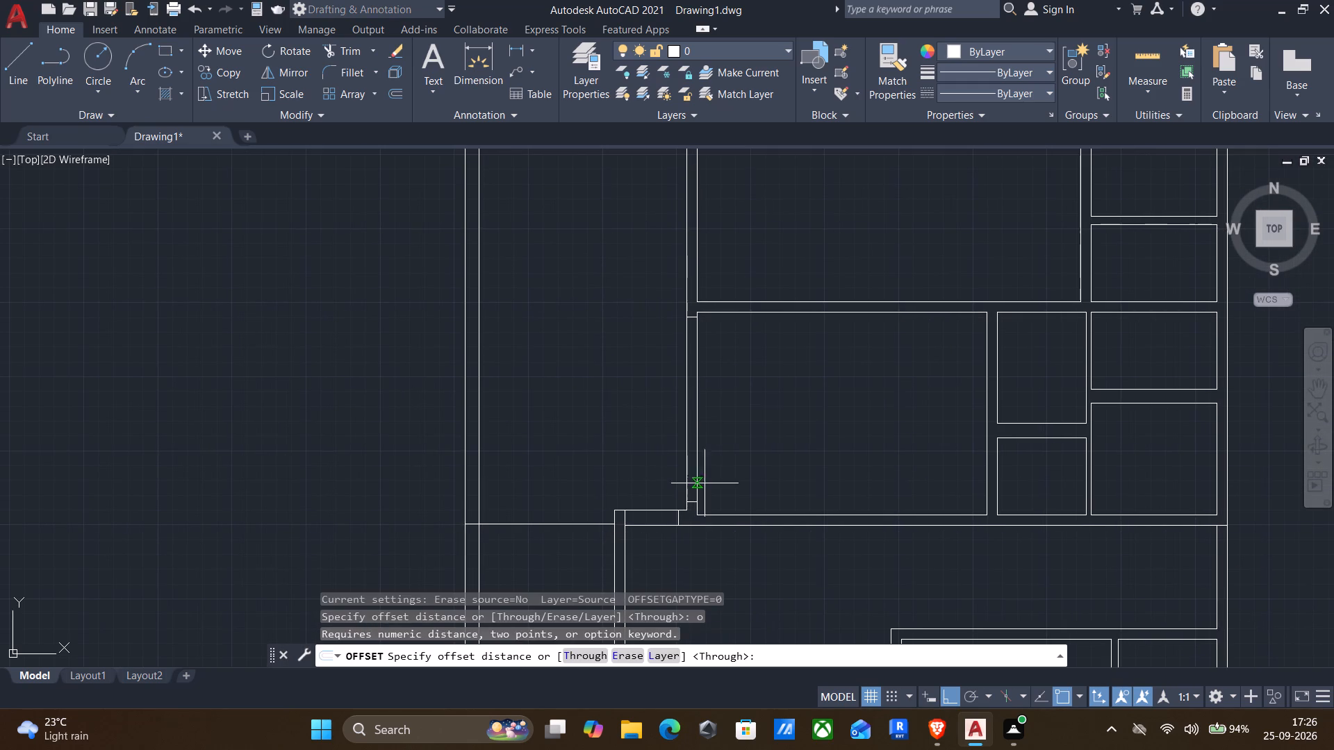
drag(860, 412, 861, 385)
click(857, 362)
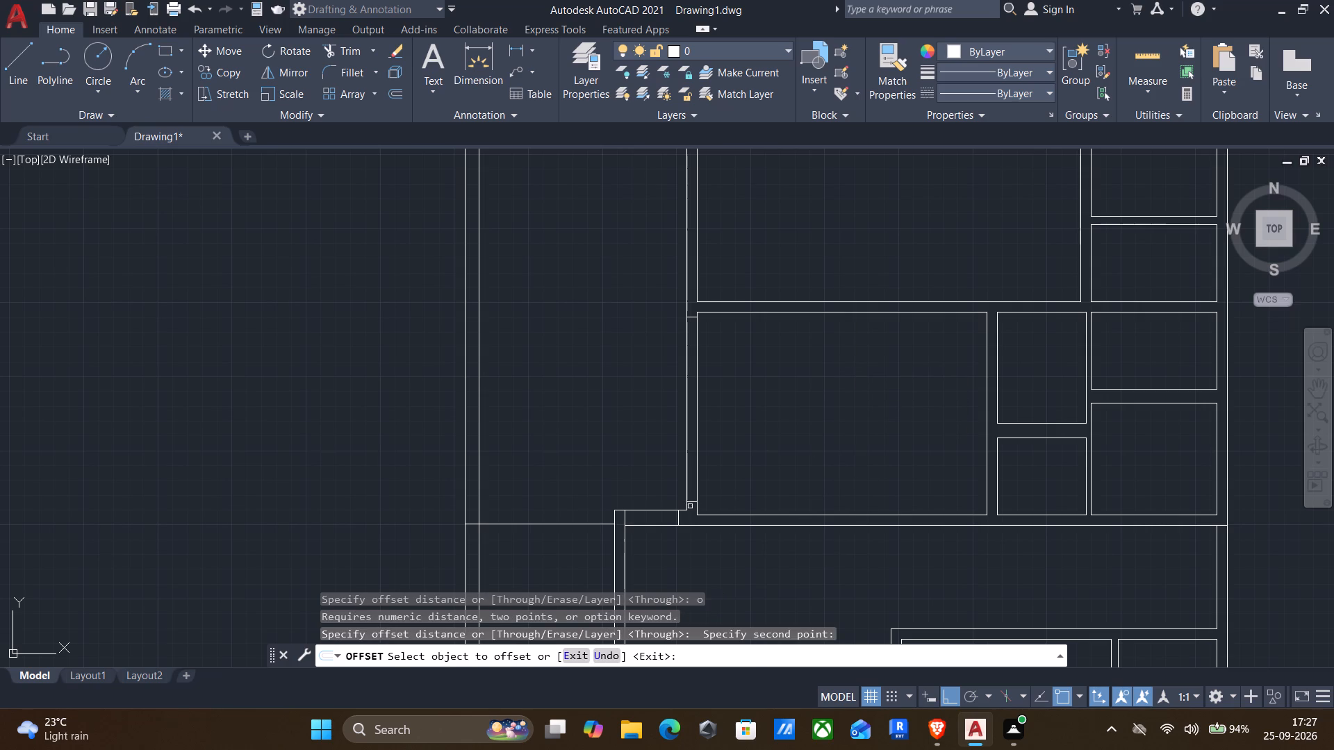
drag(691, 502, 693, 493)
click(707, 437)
Turn dynamic input on.
key(4)
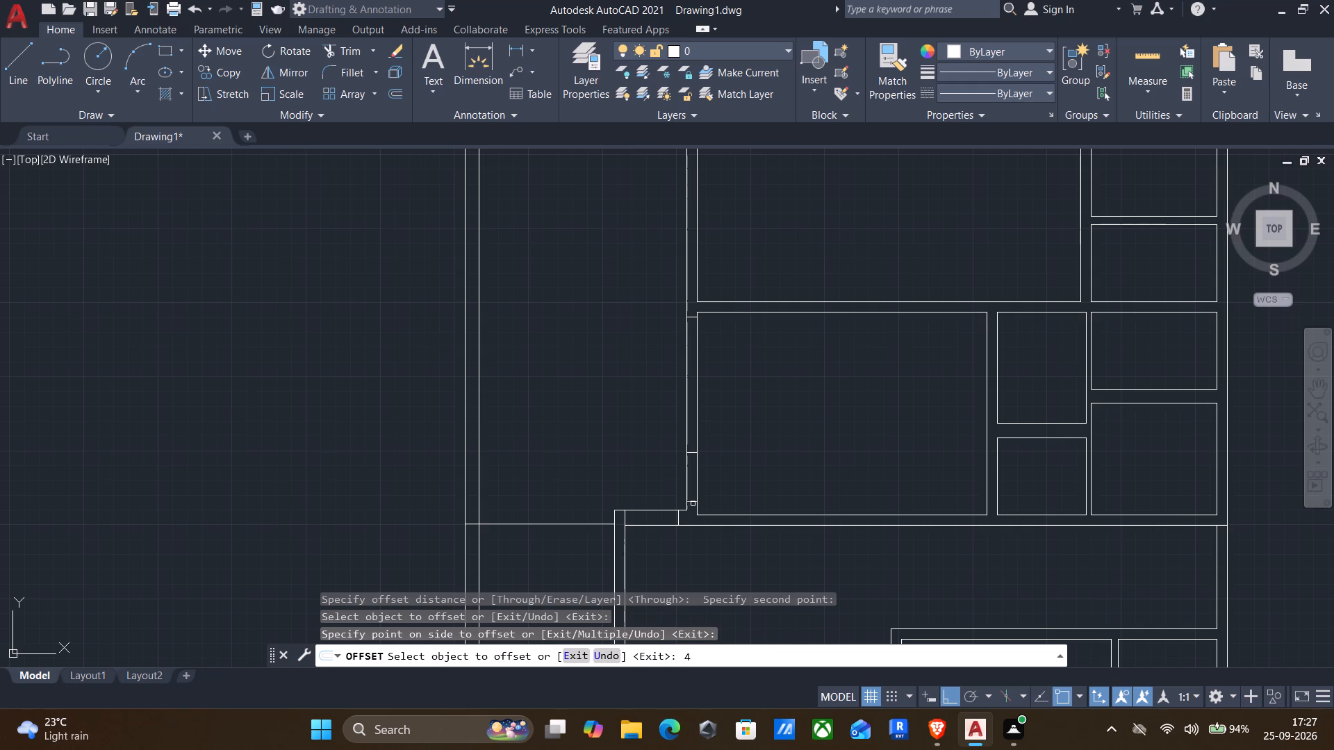
click(927, 692)
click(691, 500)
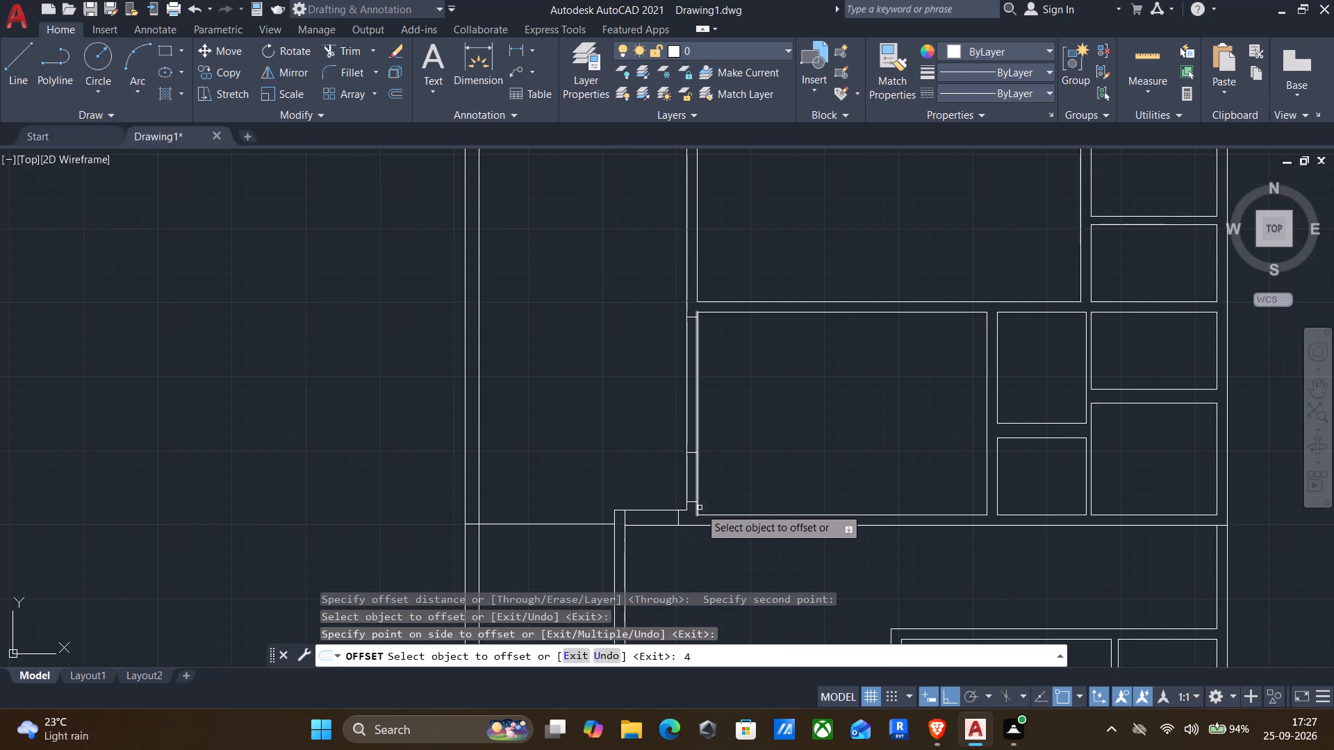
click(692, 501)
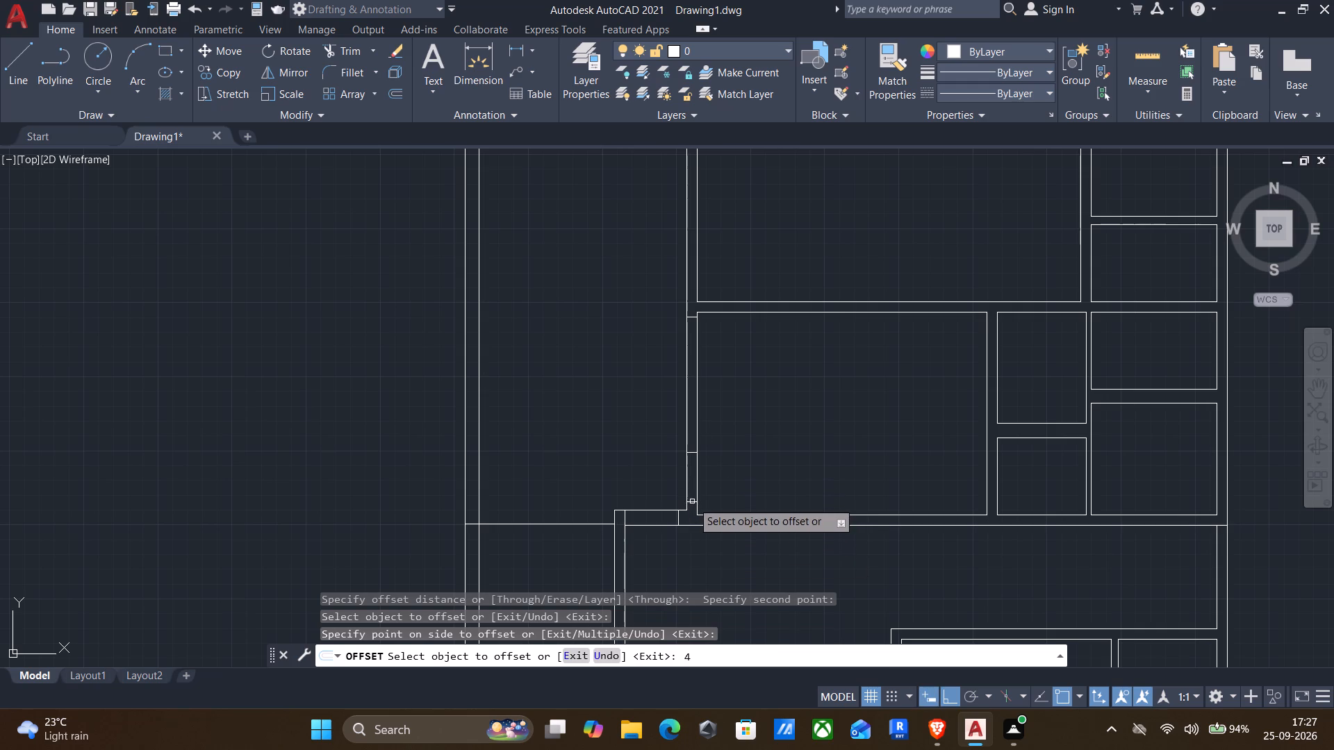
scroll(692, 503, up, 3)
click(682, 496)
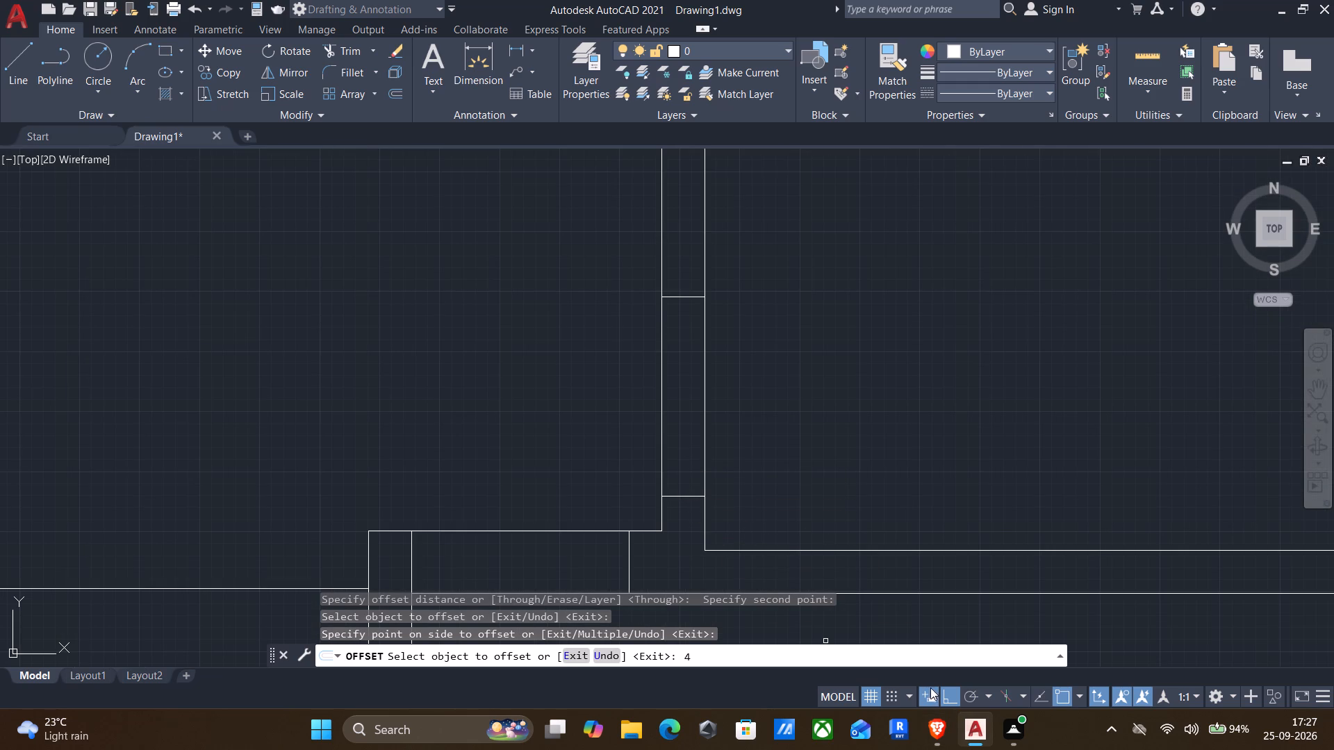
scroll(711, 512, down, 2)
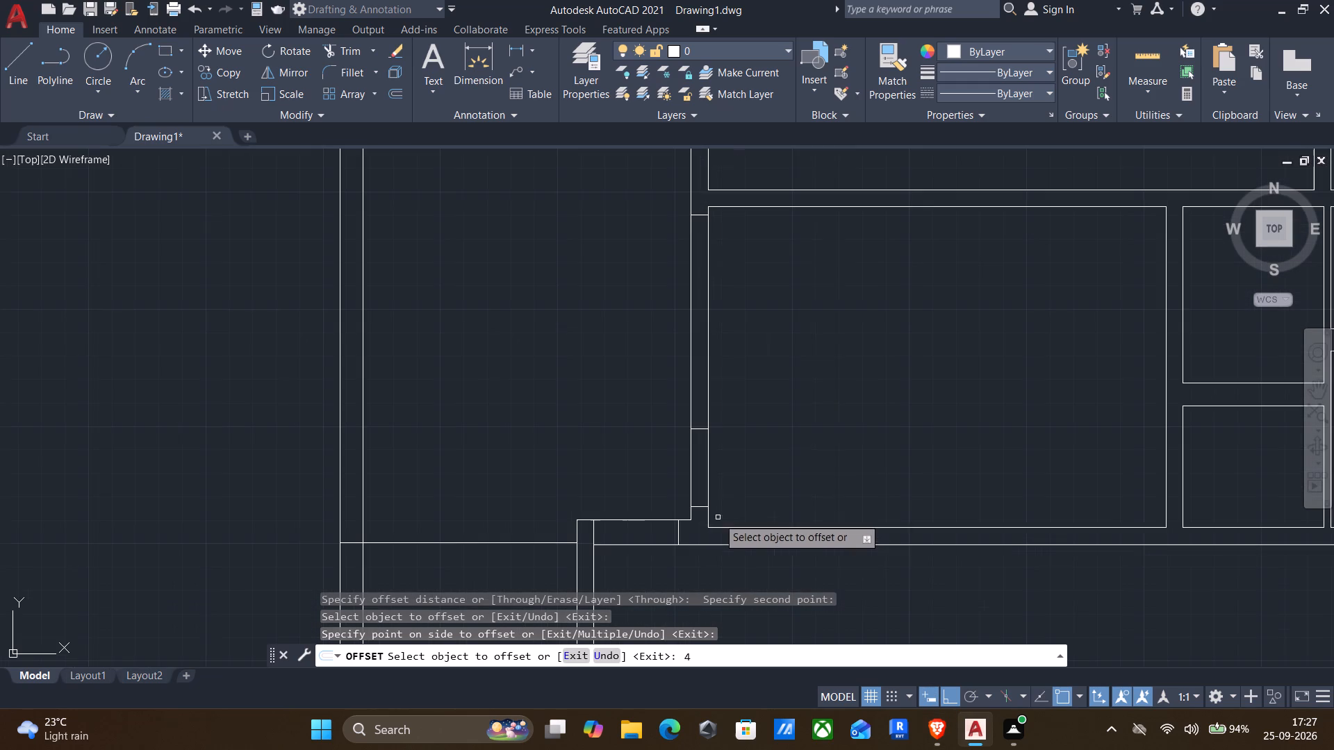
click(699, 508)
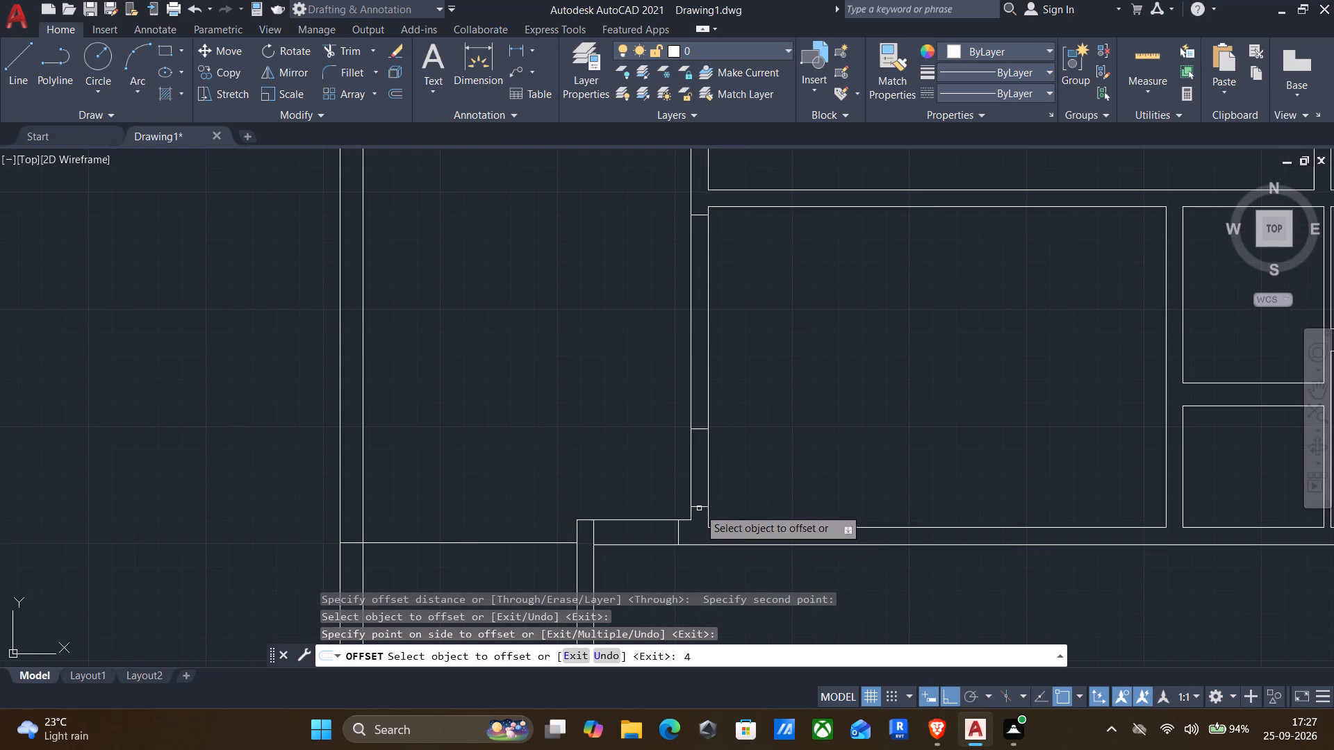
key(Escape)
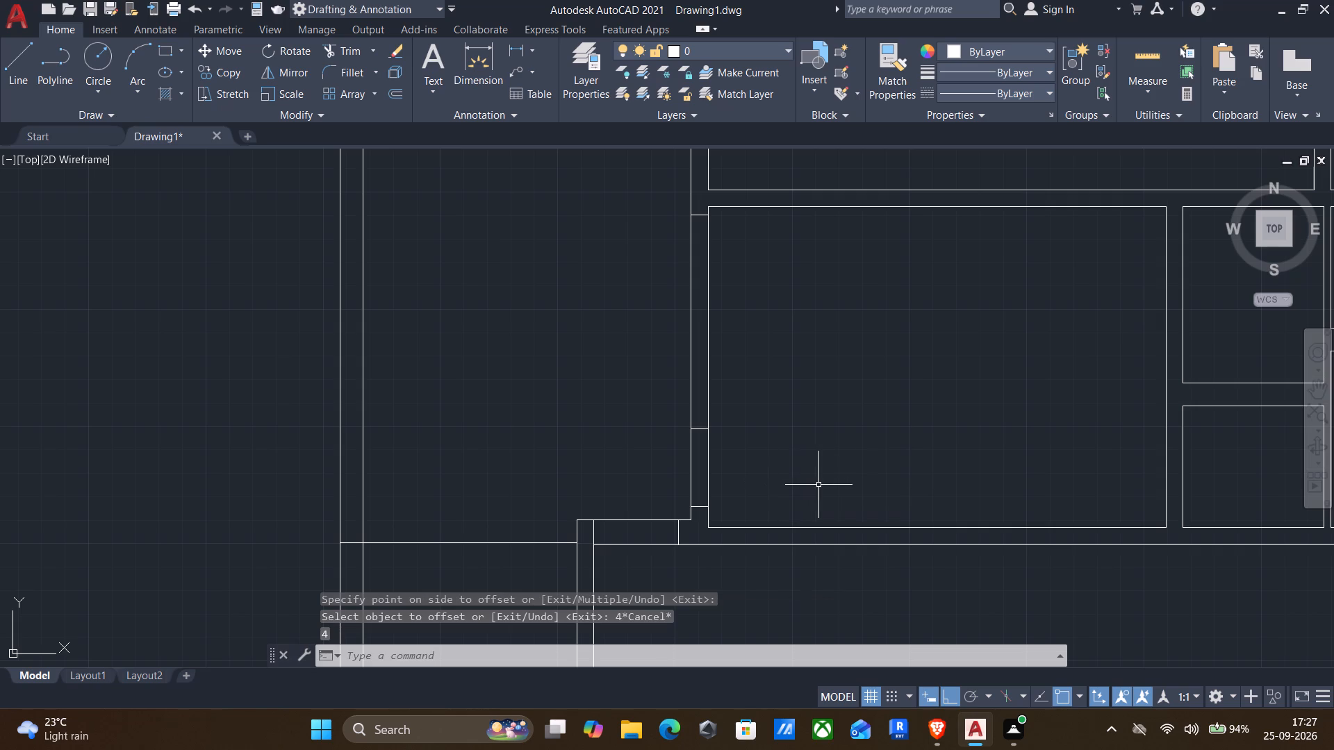
Offset the lower cross line 4' upward in the second middle room's left wall.
key(o)
key(Return)
drag(789, 515, 790, 508)
click(785, 470)
click(704, 506)
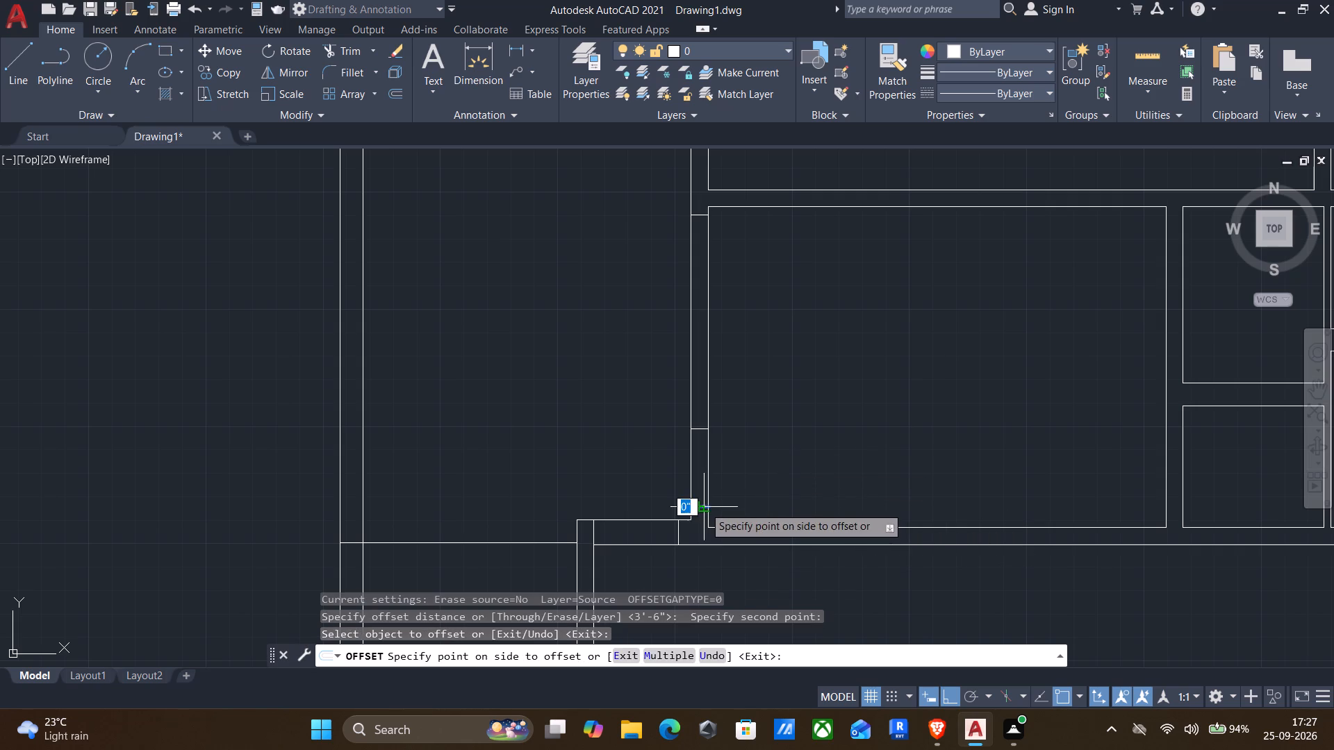
key(4)
key(apostrophe)
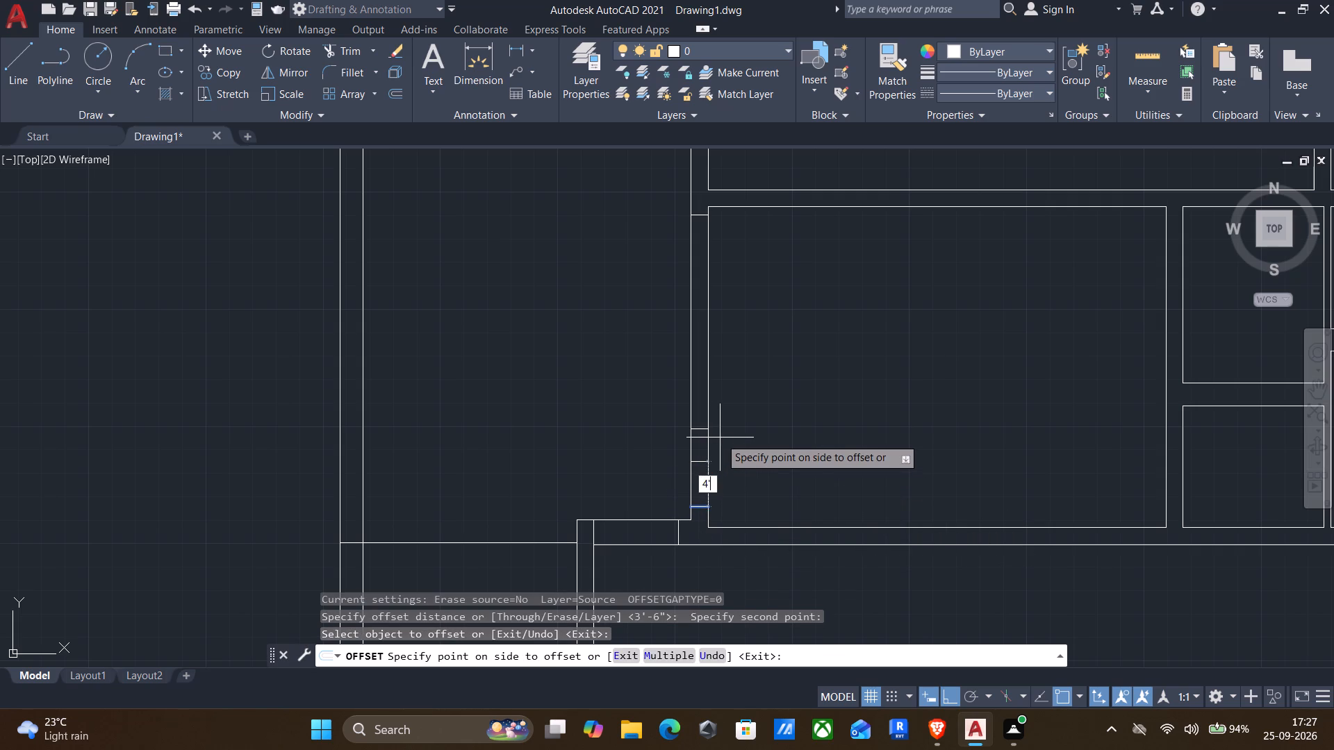
key(Return)
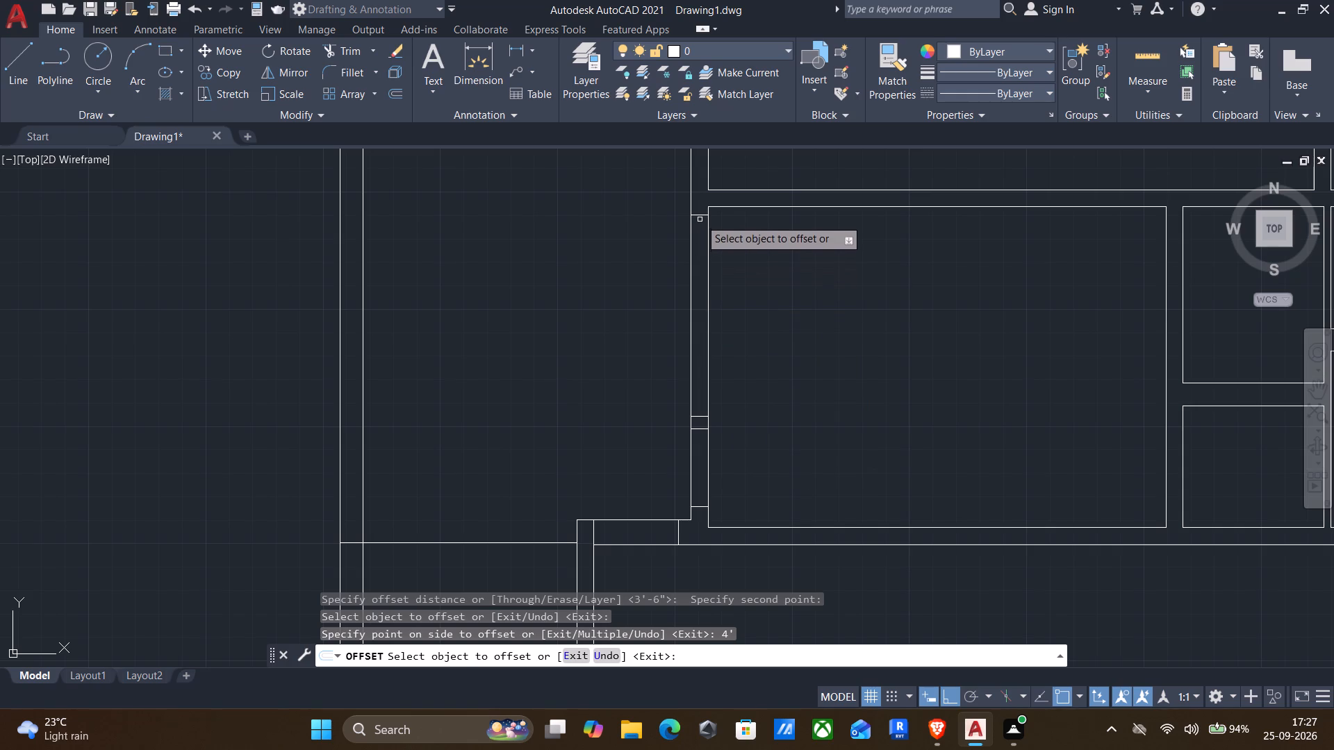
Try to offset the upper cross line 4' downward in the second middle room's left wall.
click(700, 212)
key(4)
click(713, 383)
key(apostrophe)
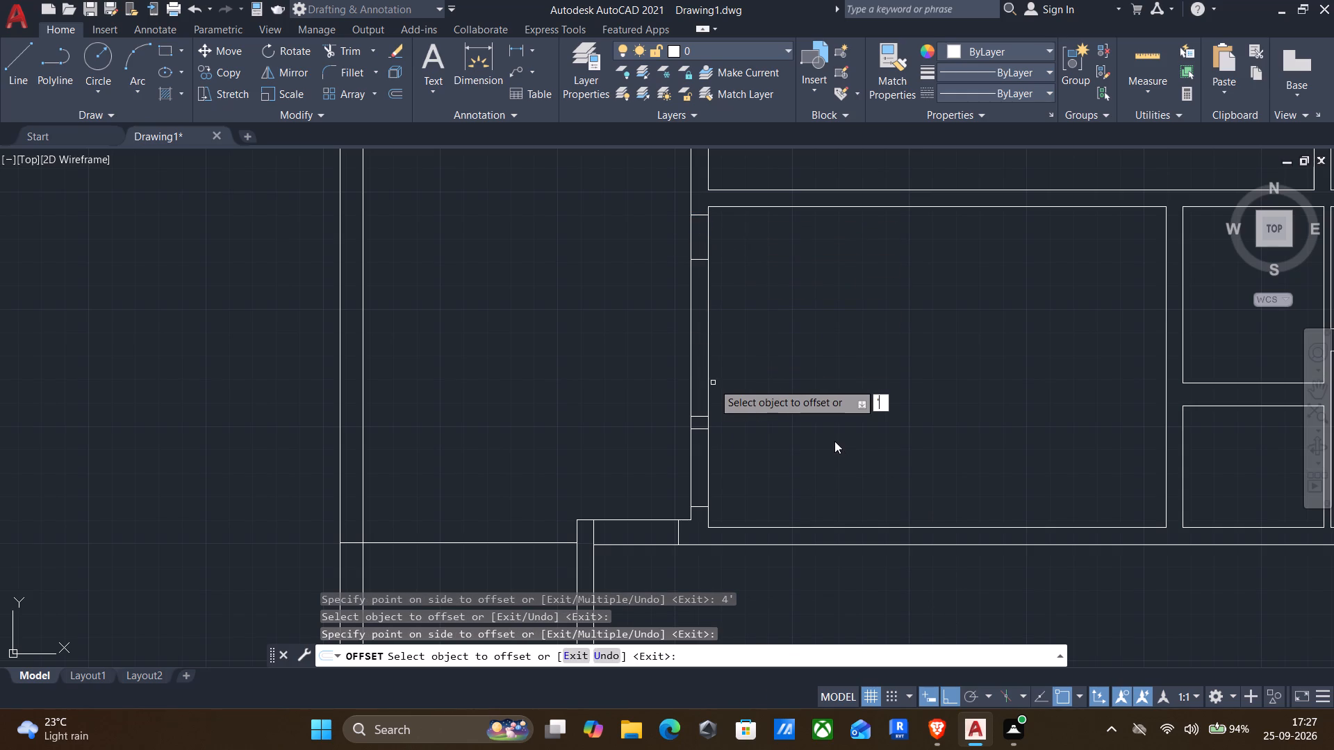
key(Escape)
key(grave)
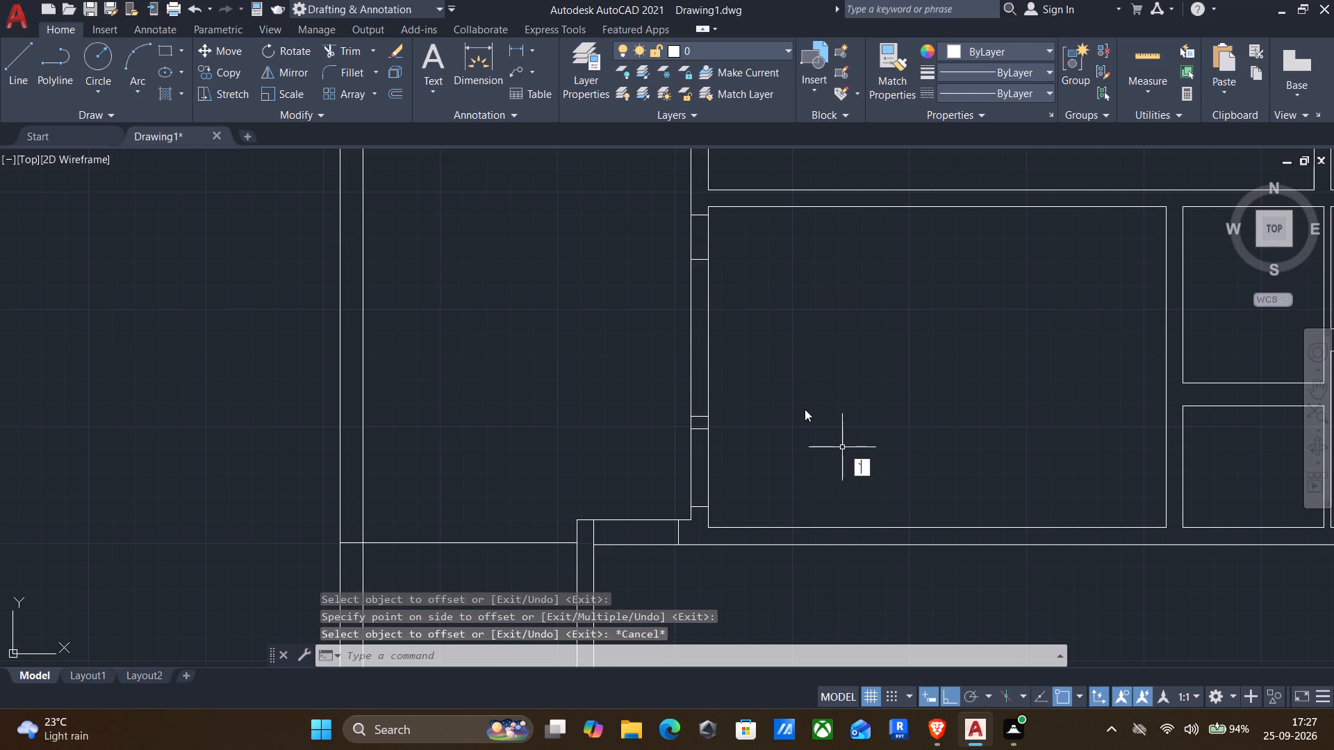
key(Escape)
Offset the upper cross line 4' downward in the second middle room's left wall.
key(o)
key(Return)
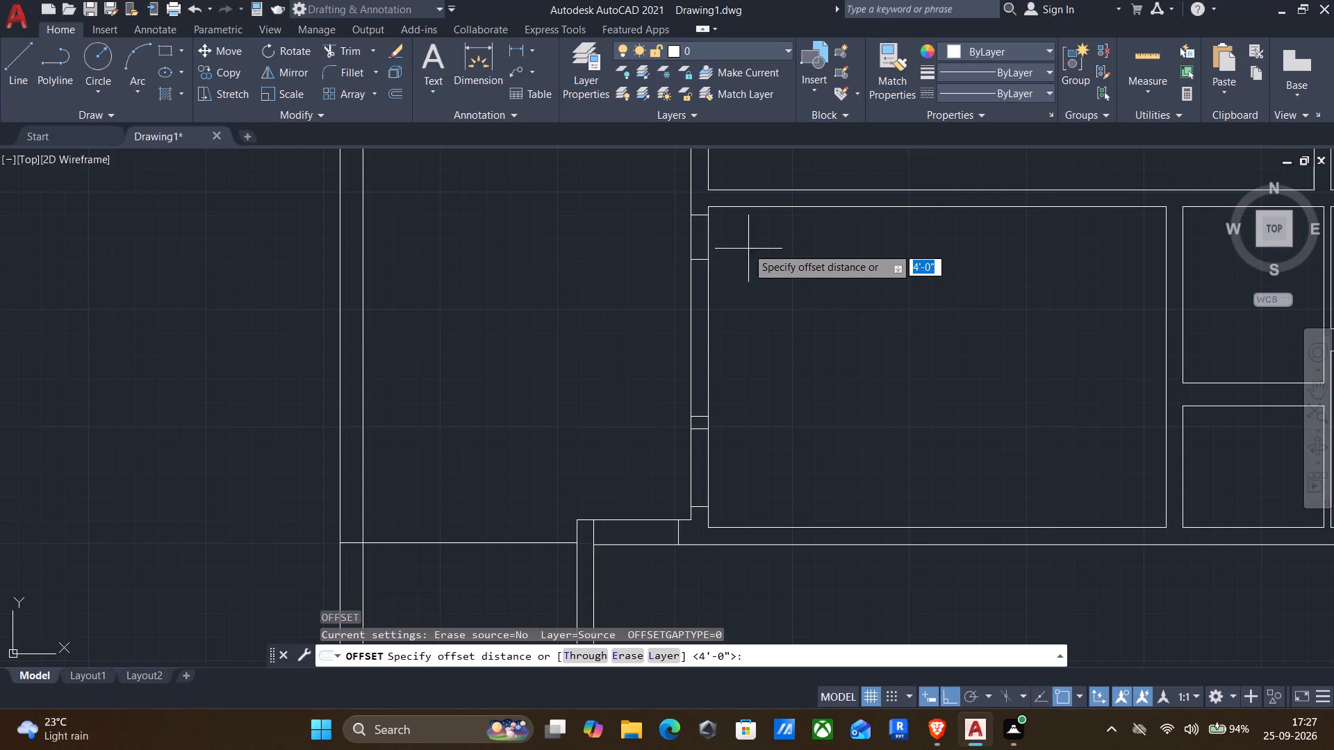
scroll(693, 219, up, 2)
click(710, 210)
click(706, 276)
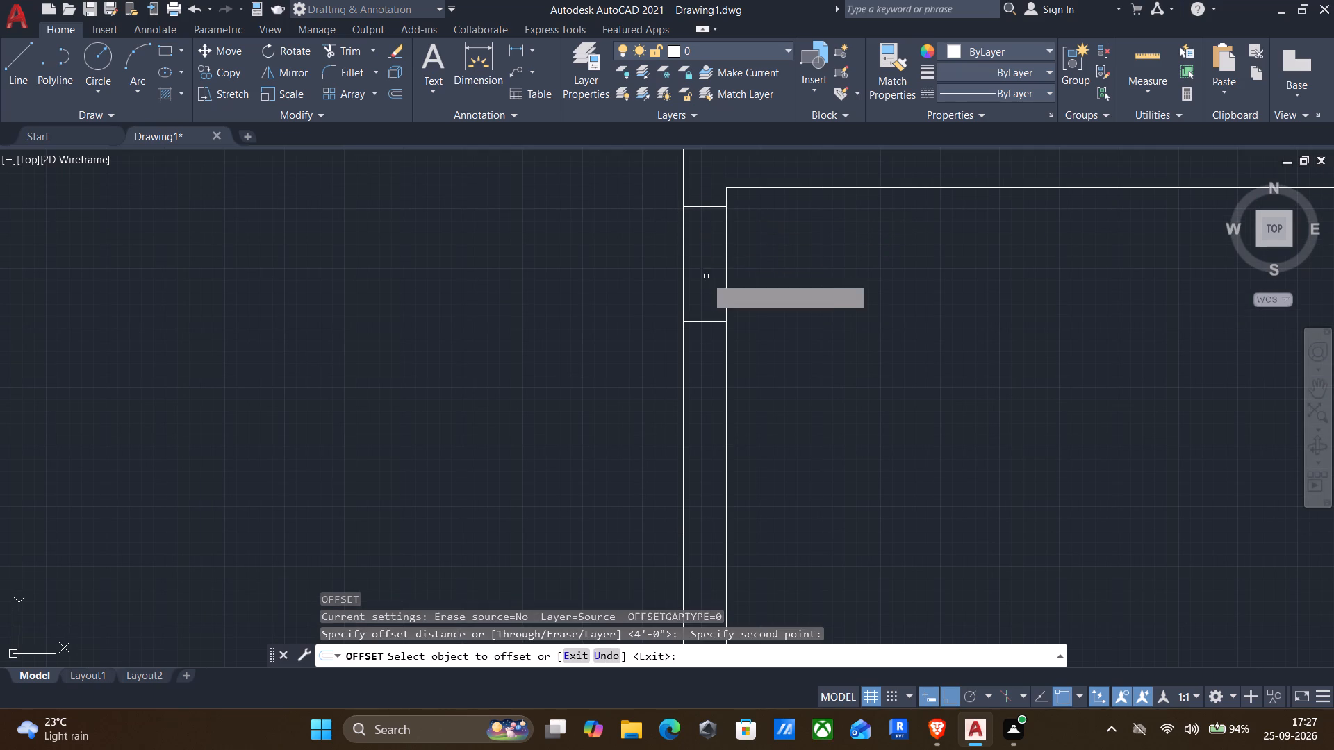
click(705, 203)
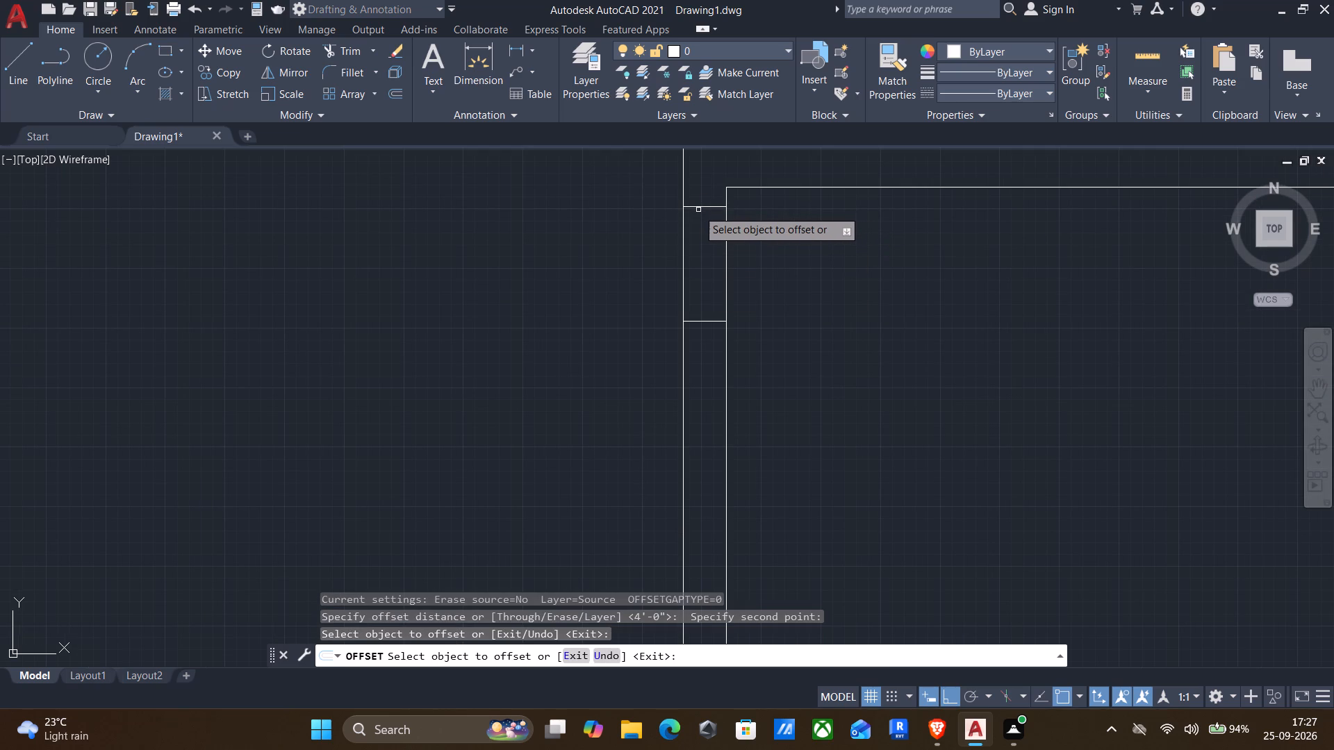
click(693, 207)
key(4)
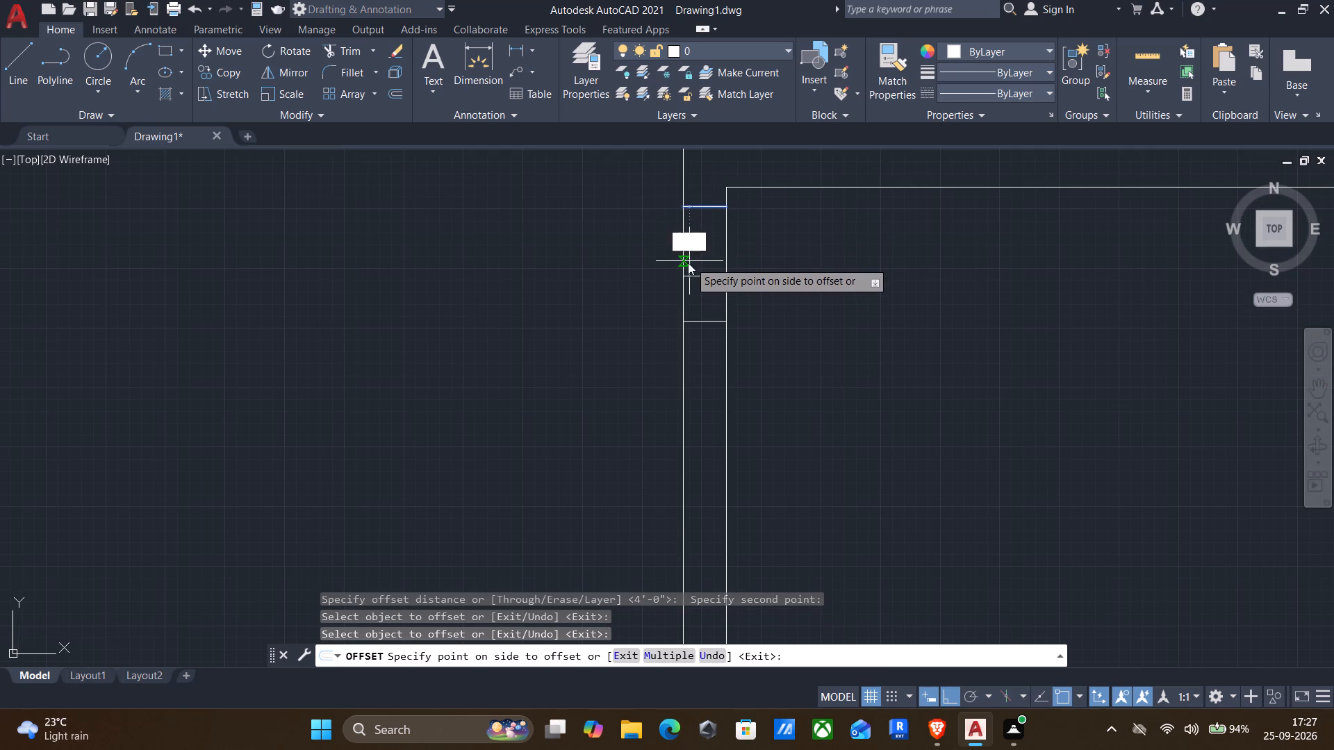
key(apostrophe)
key(Return)
scroll(702, 349, down, 2)
key(Return)
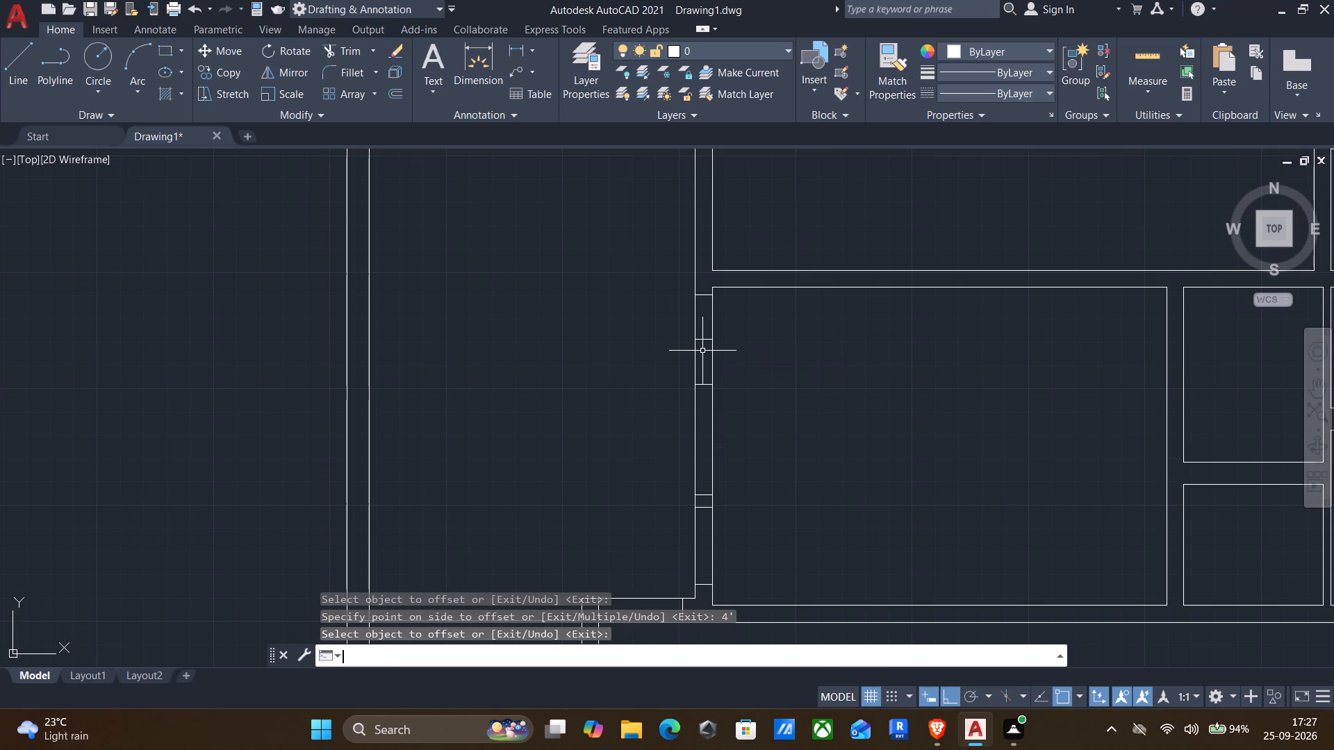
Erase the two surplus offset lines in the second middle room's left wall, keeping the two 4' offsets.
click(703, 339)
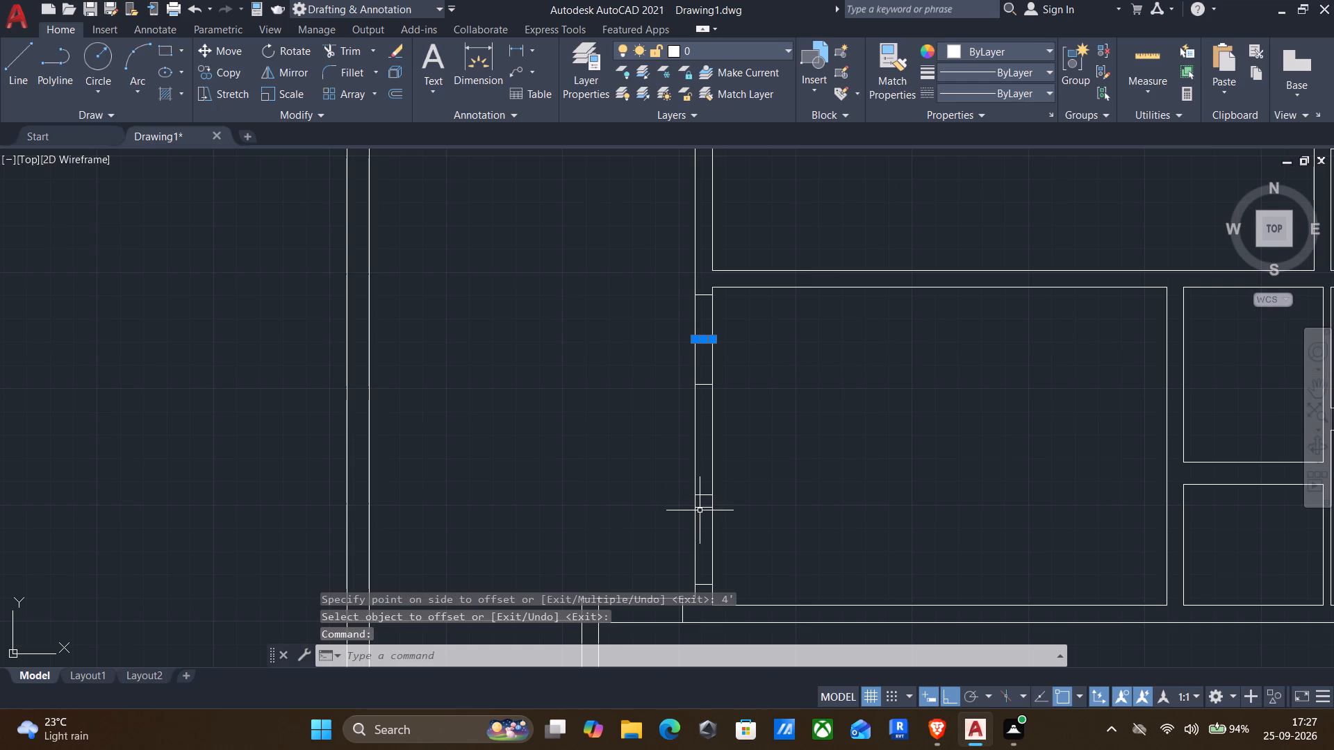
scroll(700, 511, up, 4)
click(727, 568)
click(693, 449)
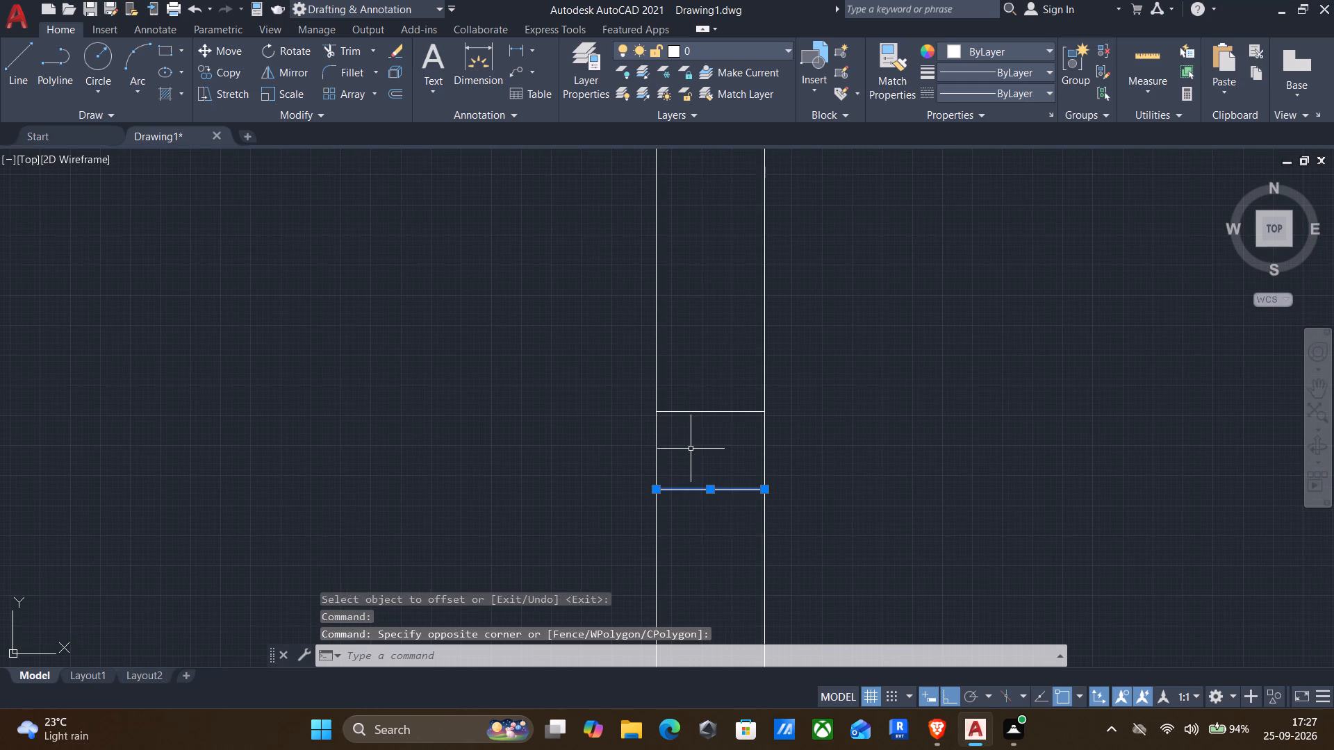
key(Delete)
Draw a horizontal cross line through the left wall of the topmost large room, below its existing cross line.
scroll(690, 451, down, 4)
middle_drag(654, 460, 687, 450)
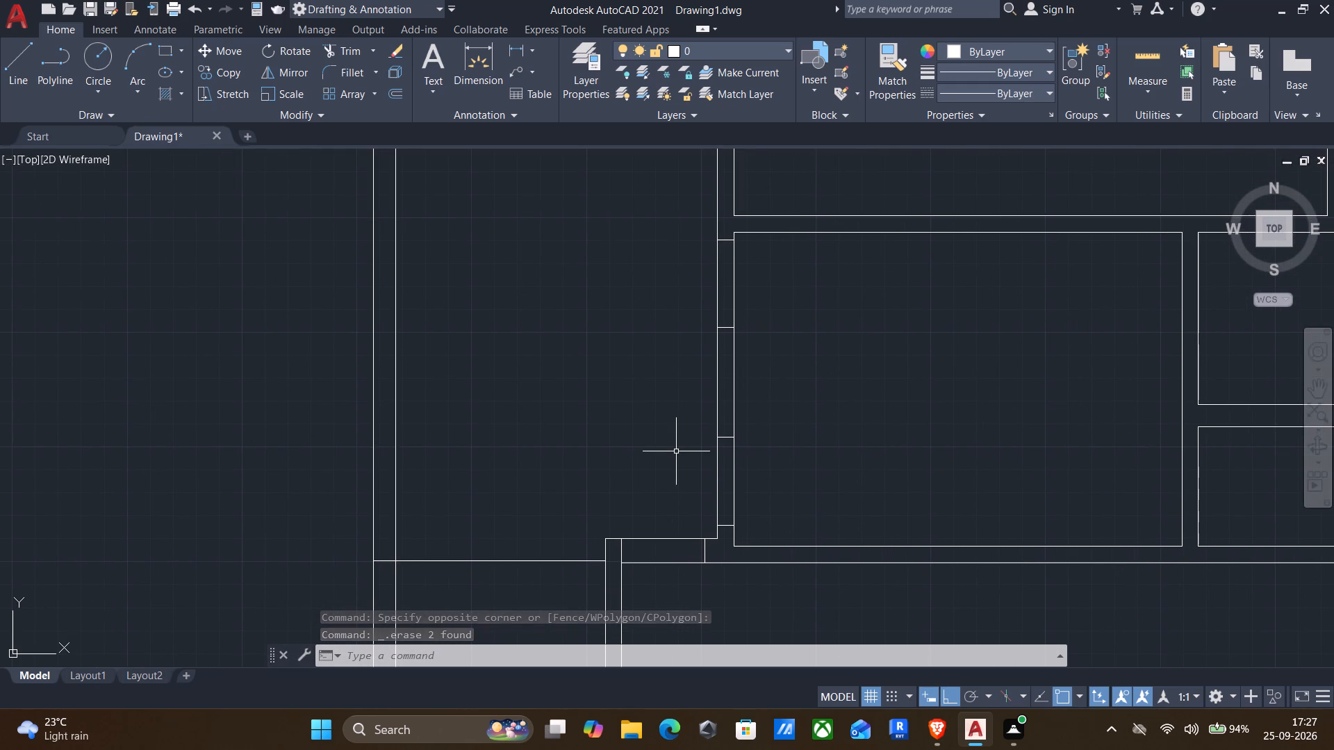
scroll(681, 456, down, 1)
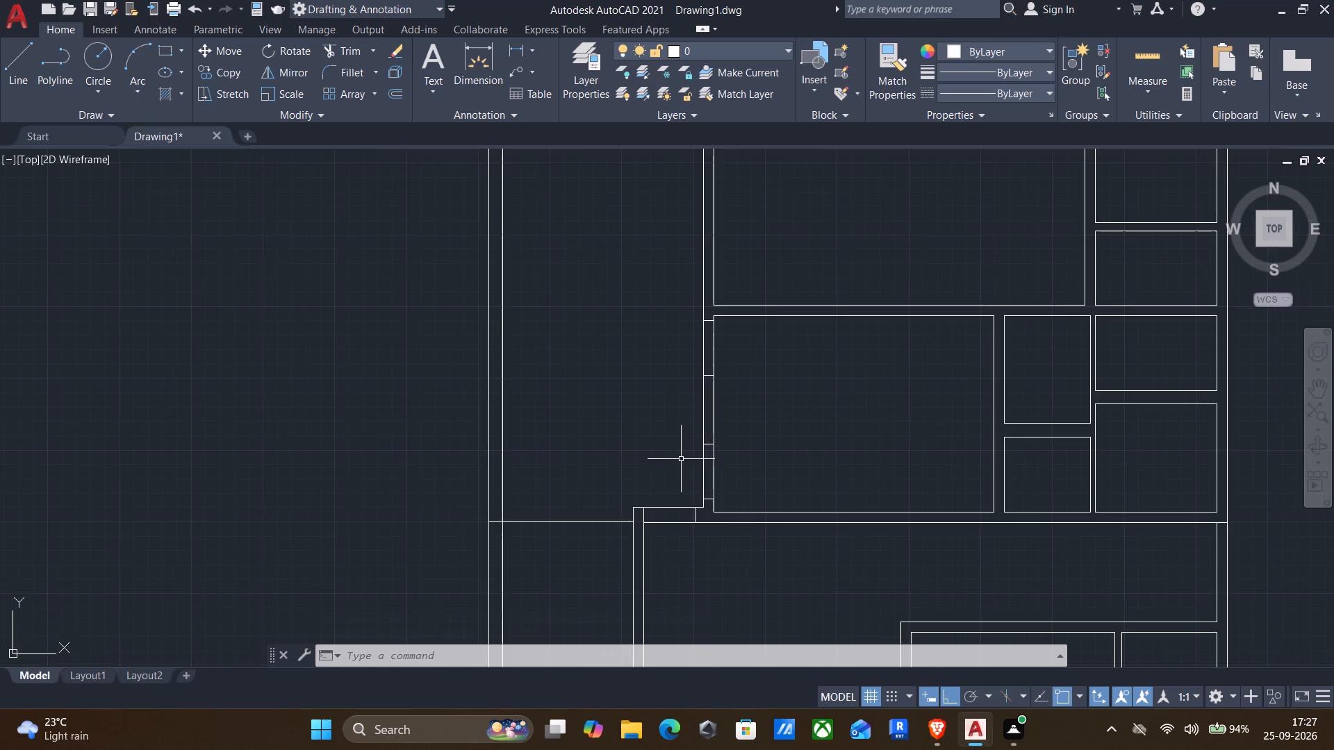
middle_drag(684, 443, 712, 622)
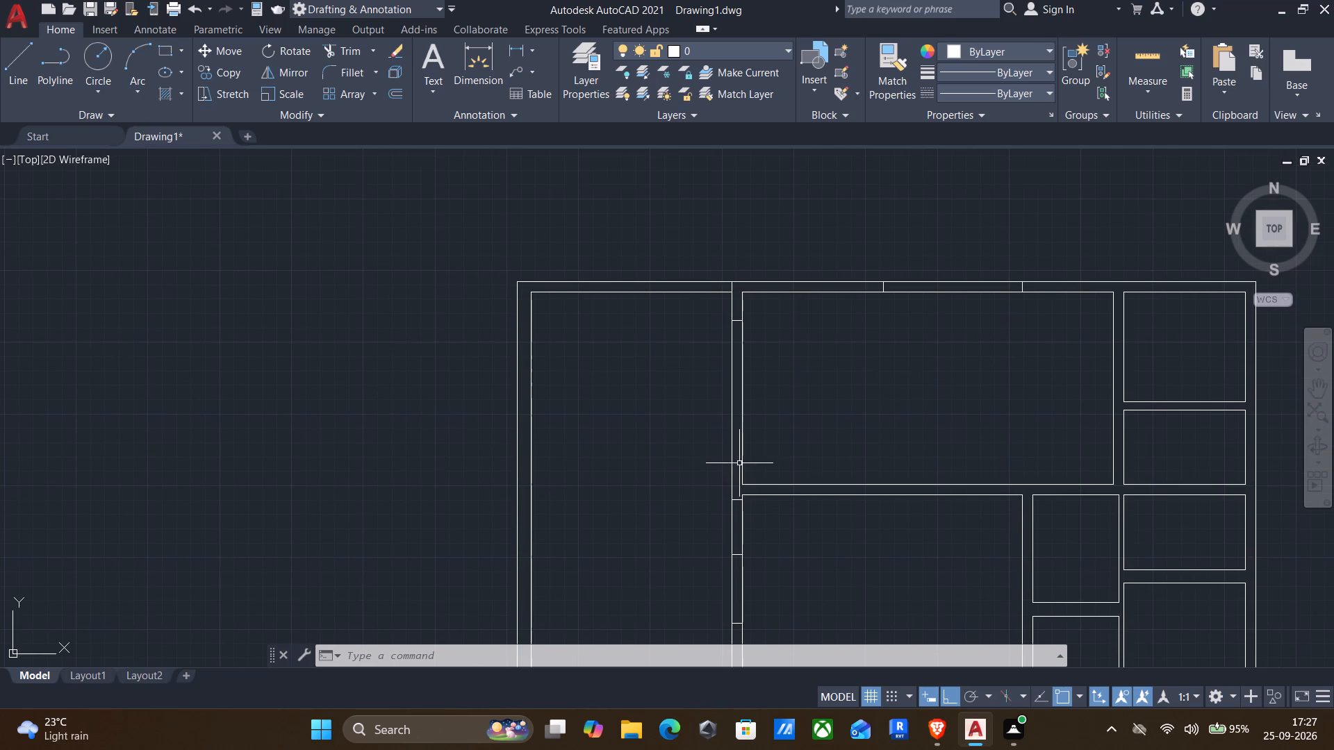
key(l)
key(Return)
scroll(743, 453, up, 2)
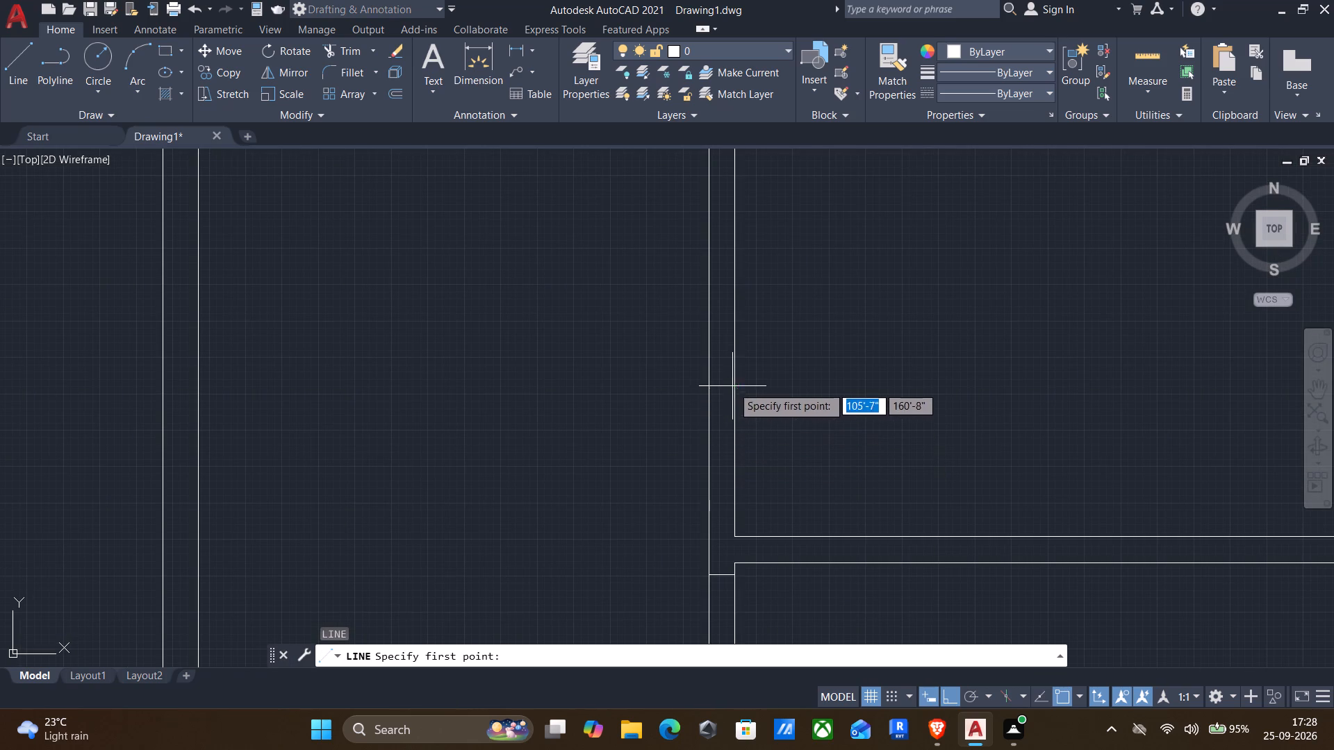
click(733, 383)
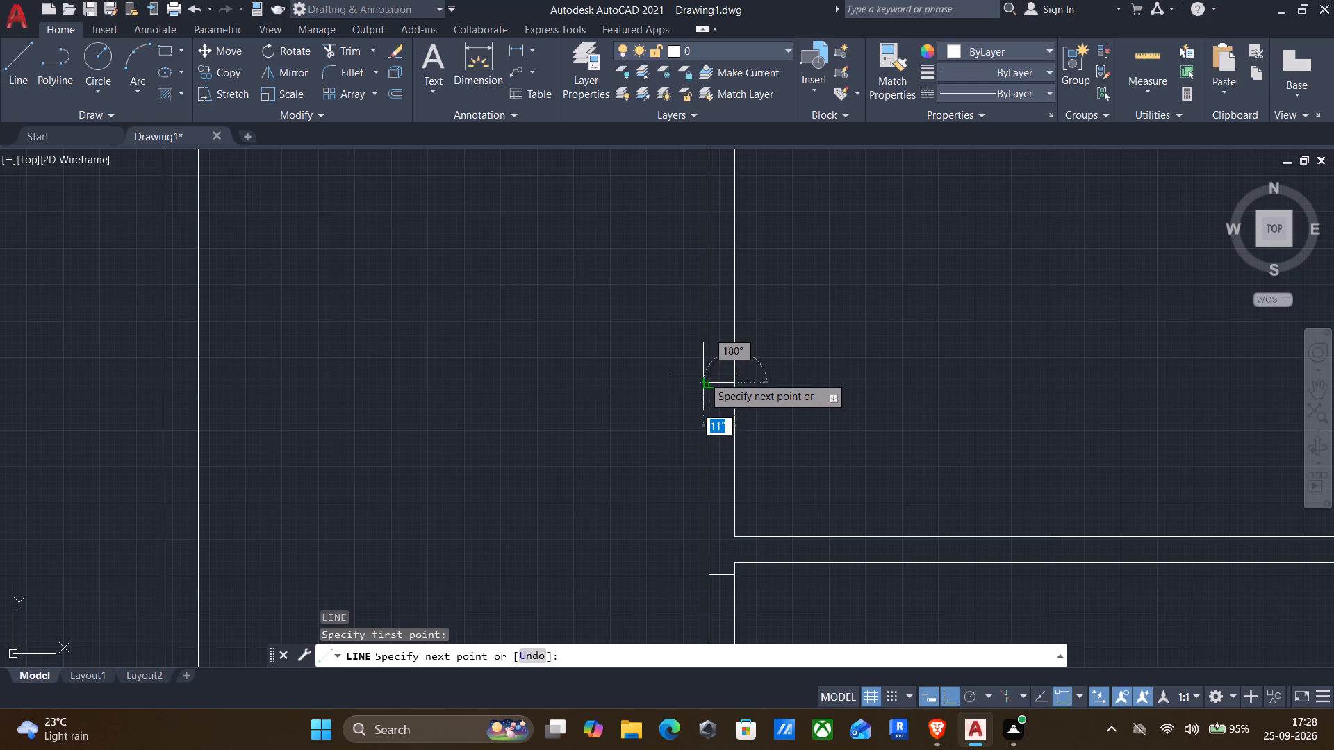
scroll(703, 382, up, 3)
click(716, 385)
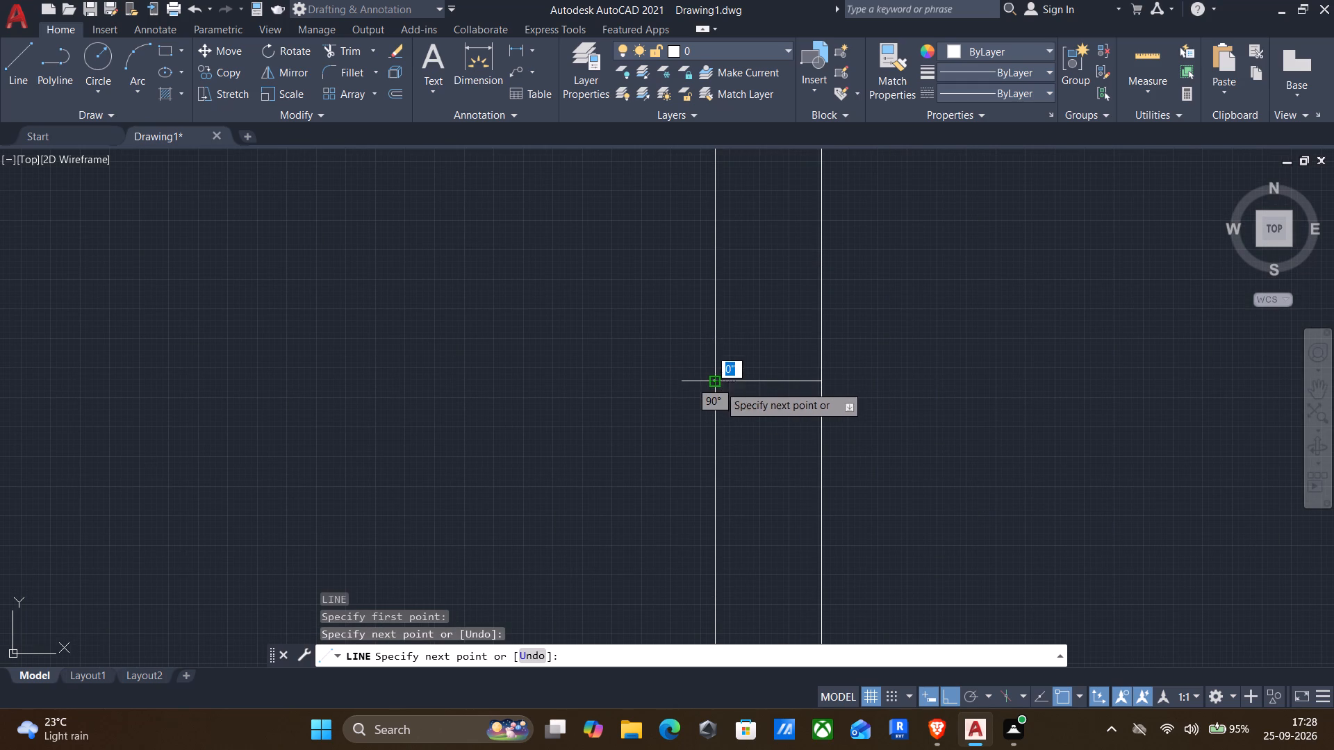
key(Return)
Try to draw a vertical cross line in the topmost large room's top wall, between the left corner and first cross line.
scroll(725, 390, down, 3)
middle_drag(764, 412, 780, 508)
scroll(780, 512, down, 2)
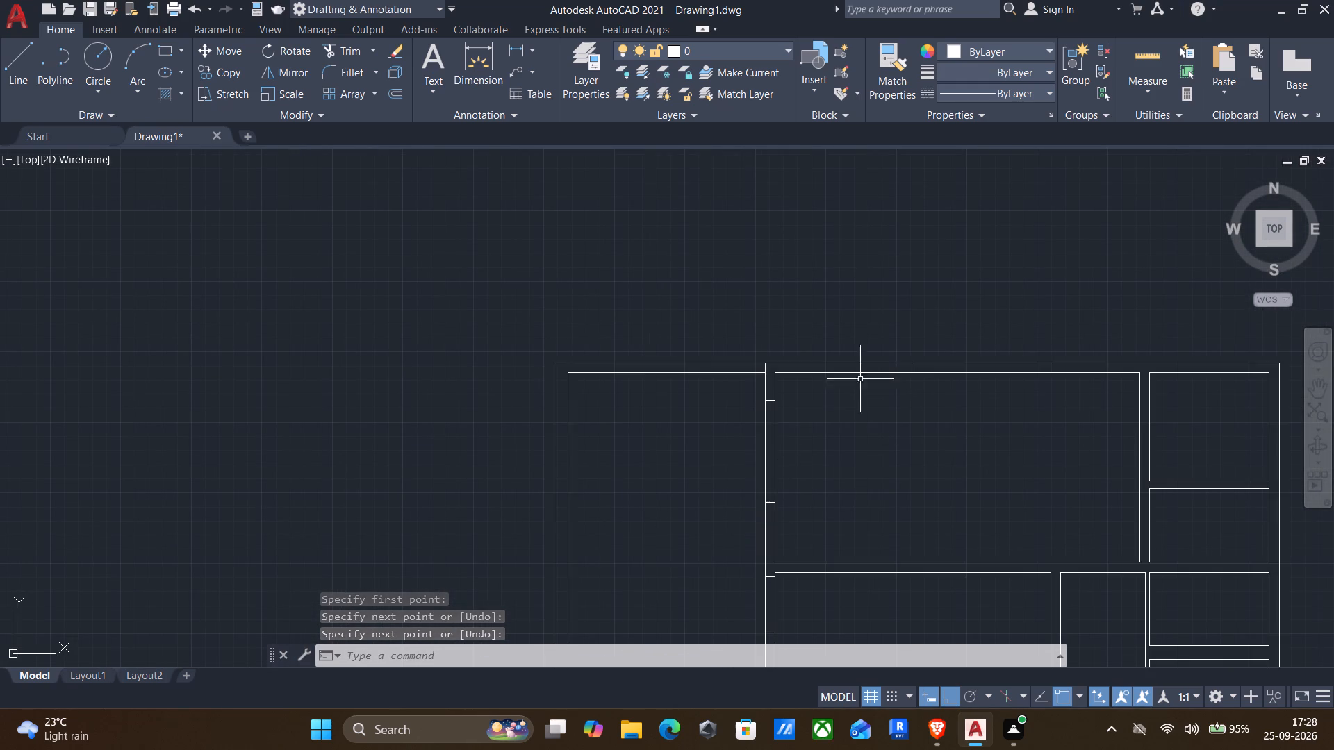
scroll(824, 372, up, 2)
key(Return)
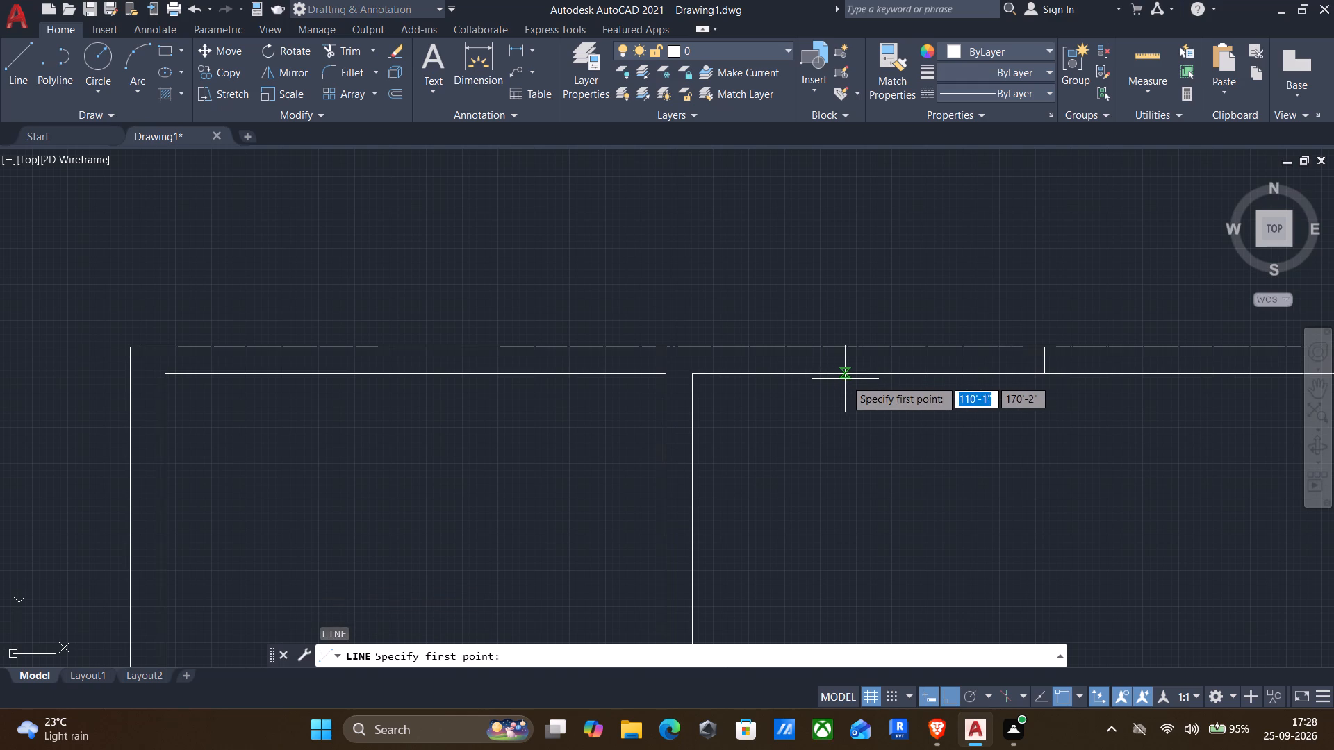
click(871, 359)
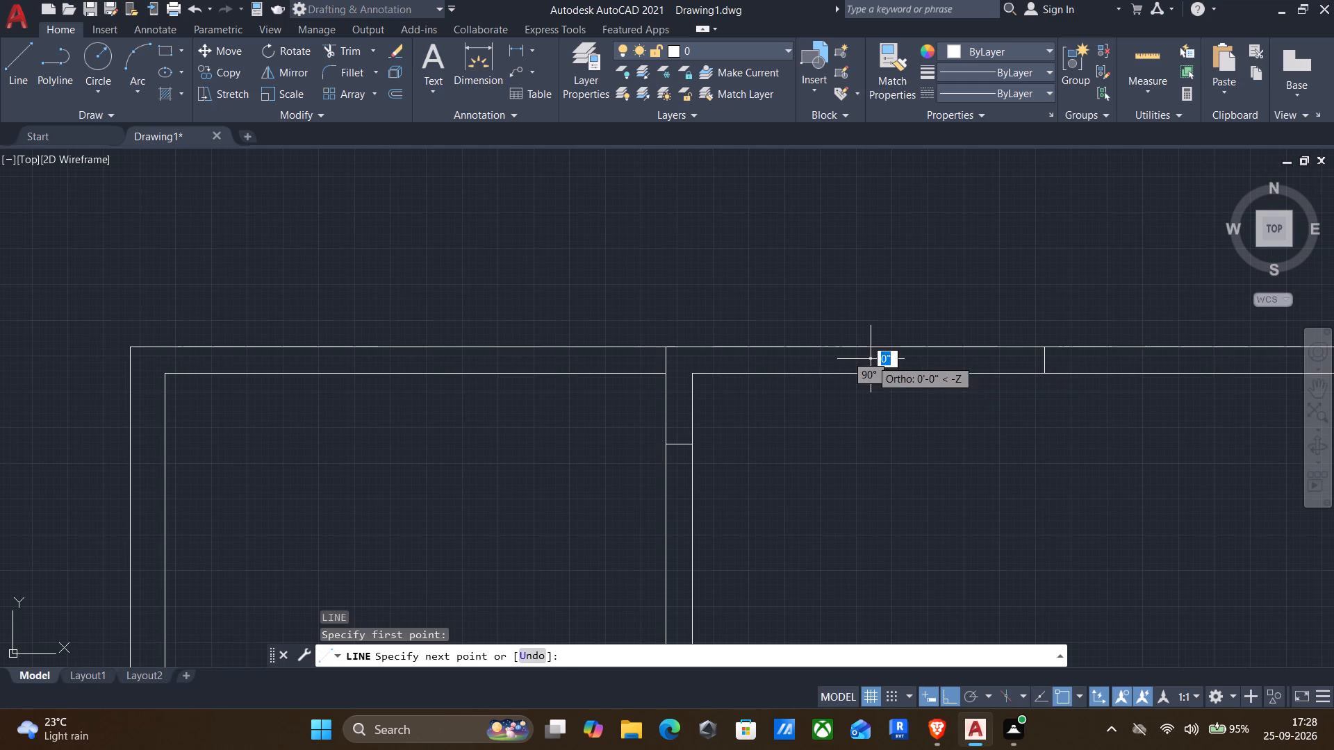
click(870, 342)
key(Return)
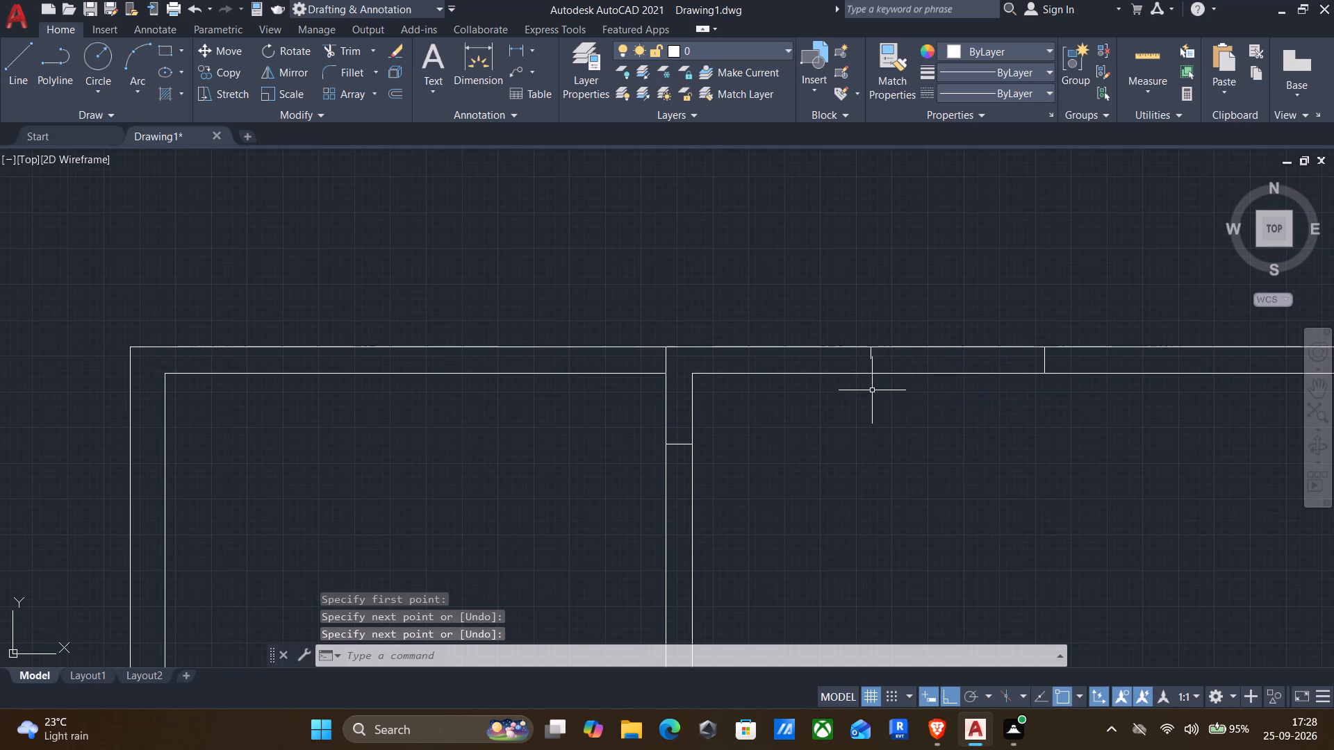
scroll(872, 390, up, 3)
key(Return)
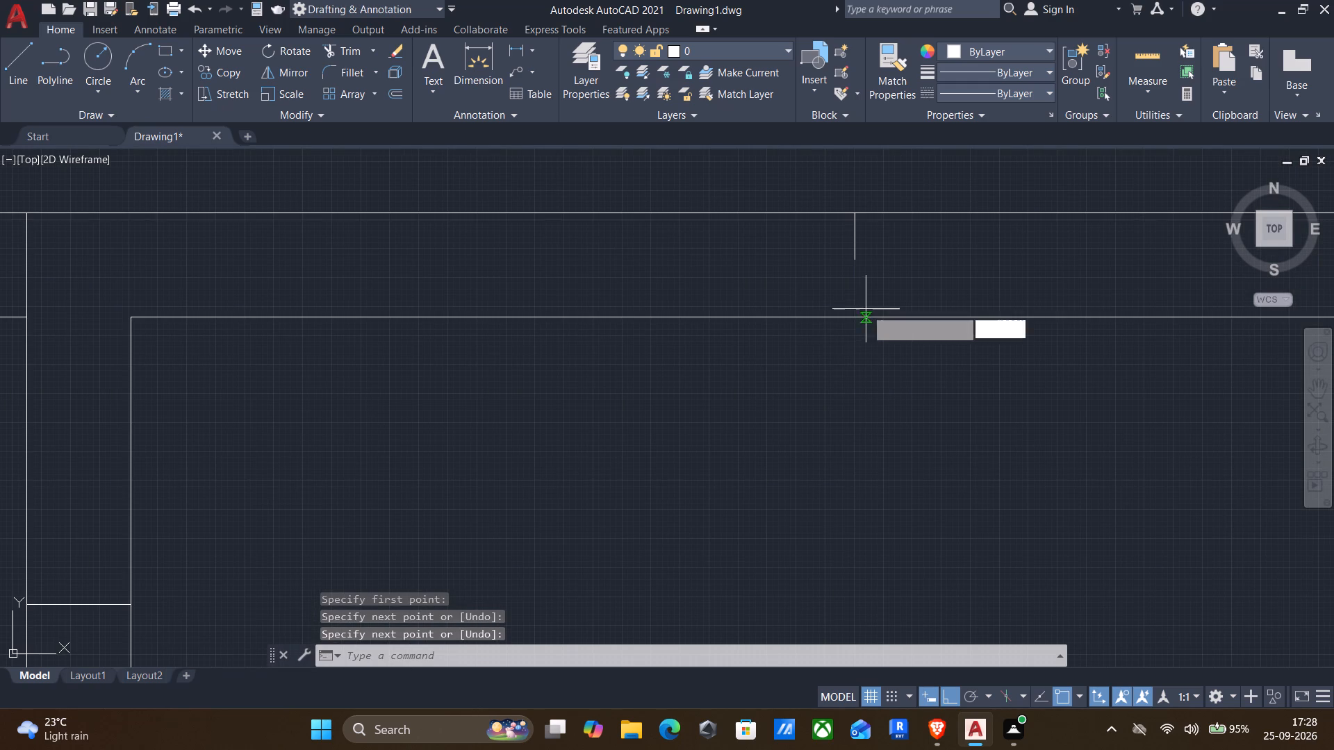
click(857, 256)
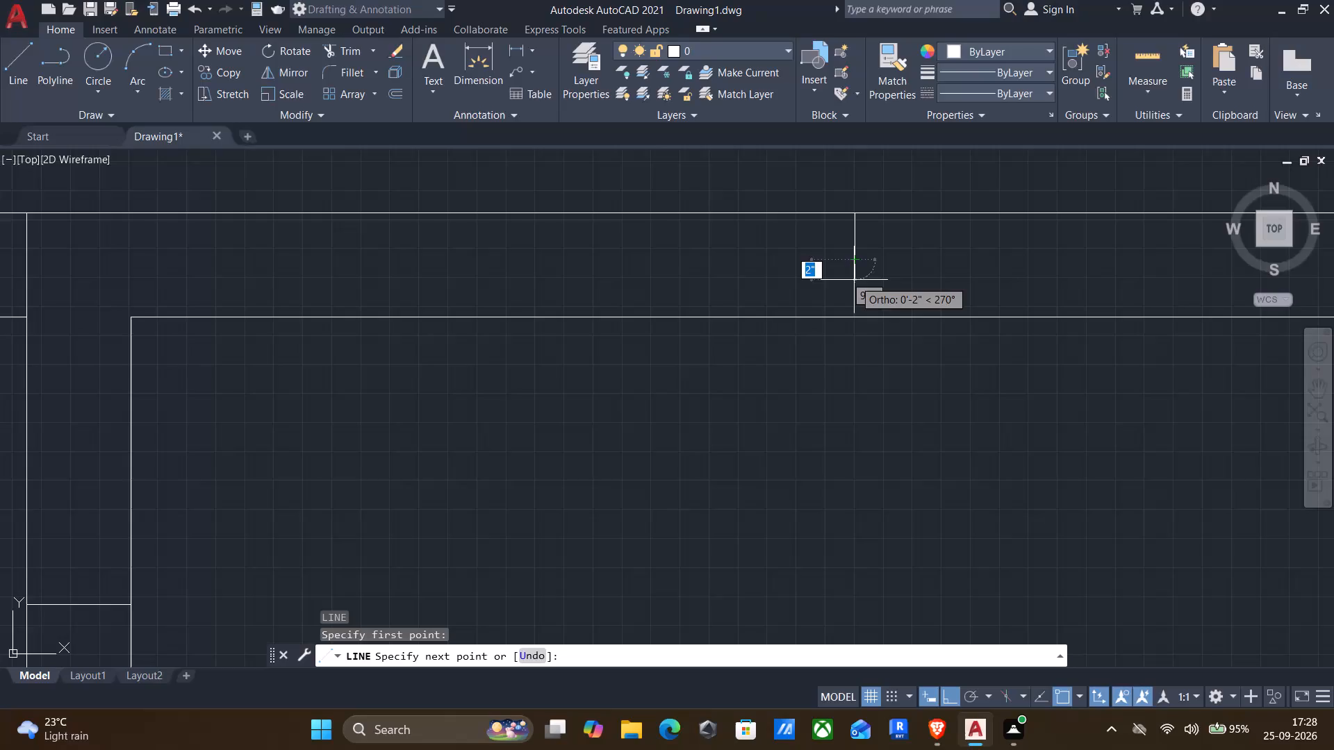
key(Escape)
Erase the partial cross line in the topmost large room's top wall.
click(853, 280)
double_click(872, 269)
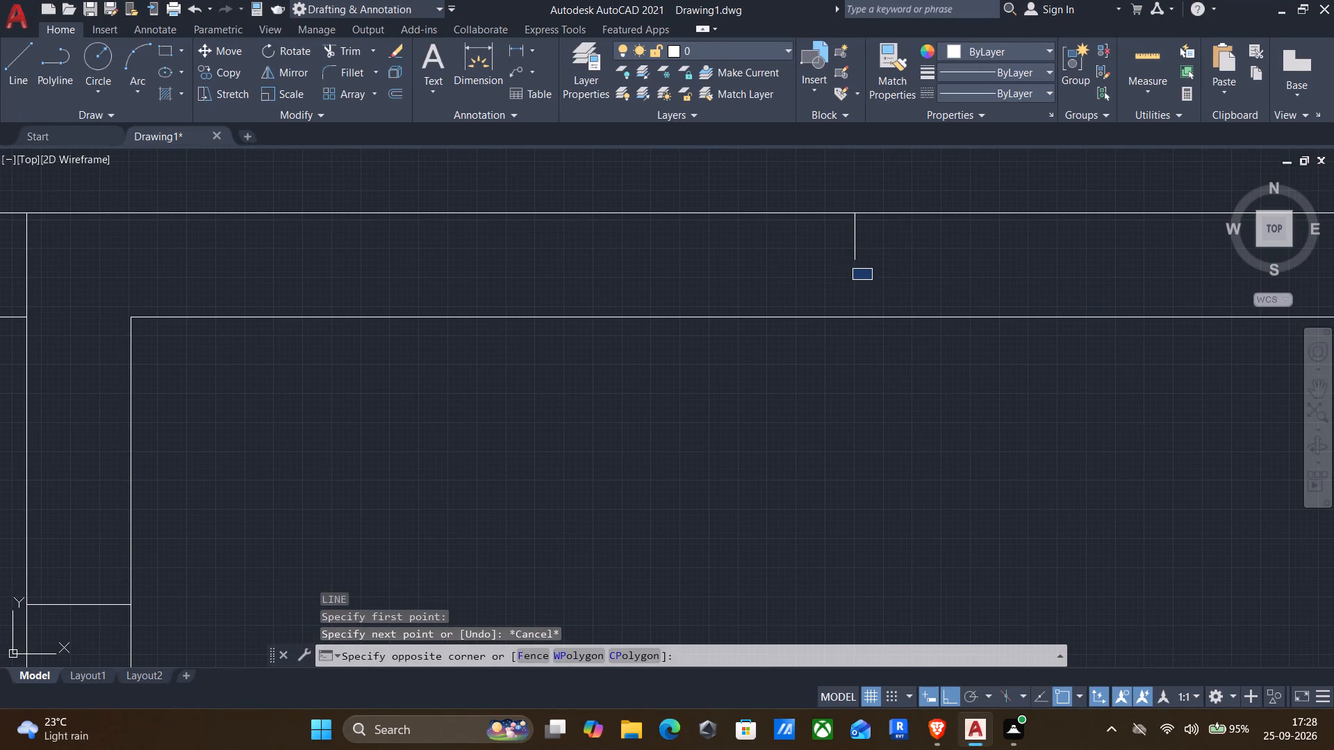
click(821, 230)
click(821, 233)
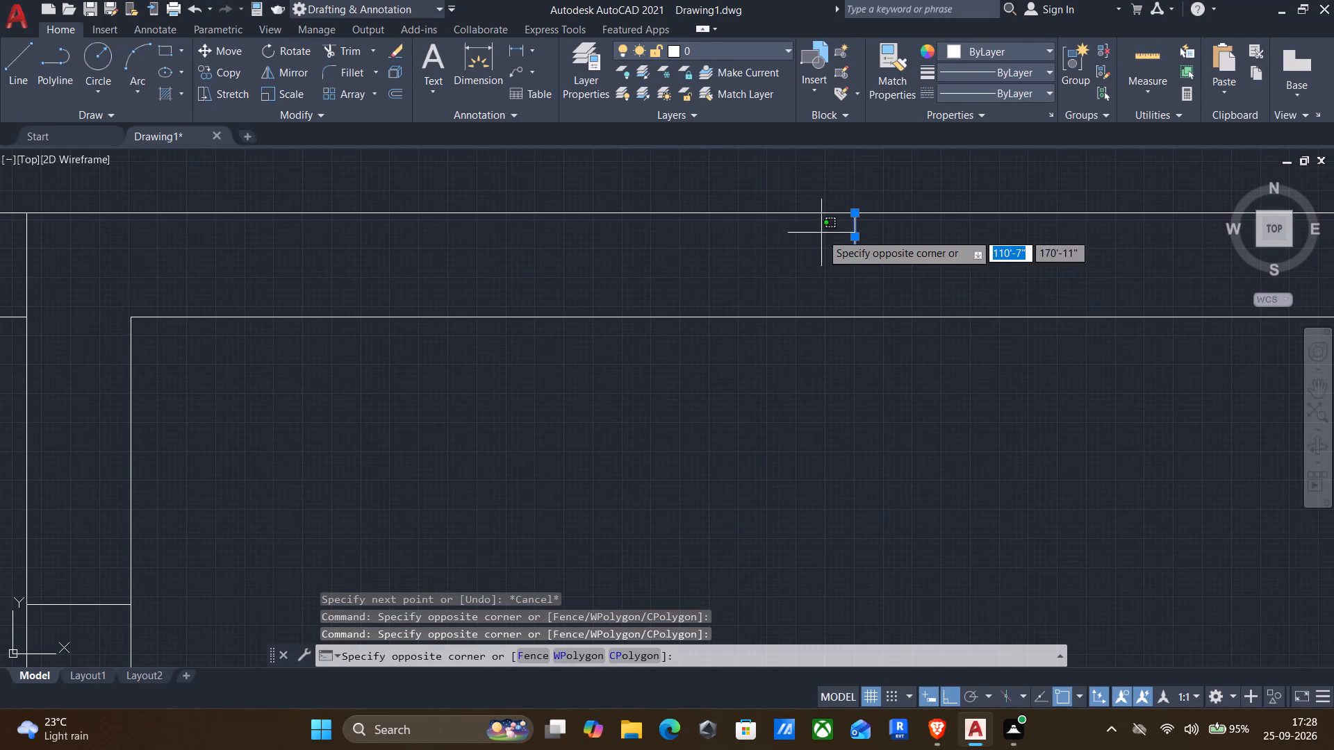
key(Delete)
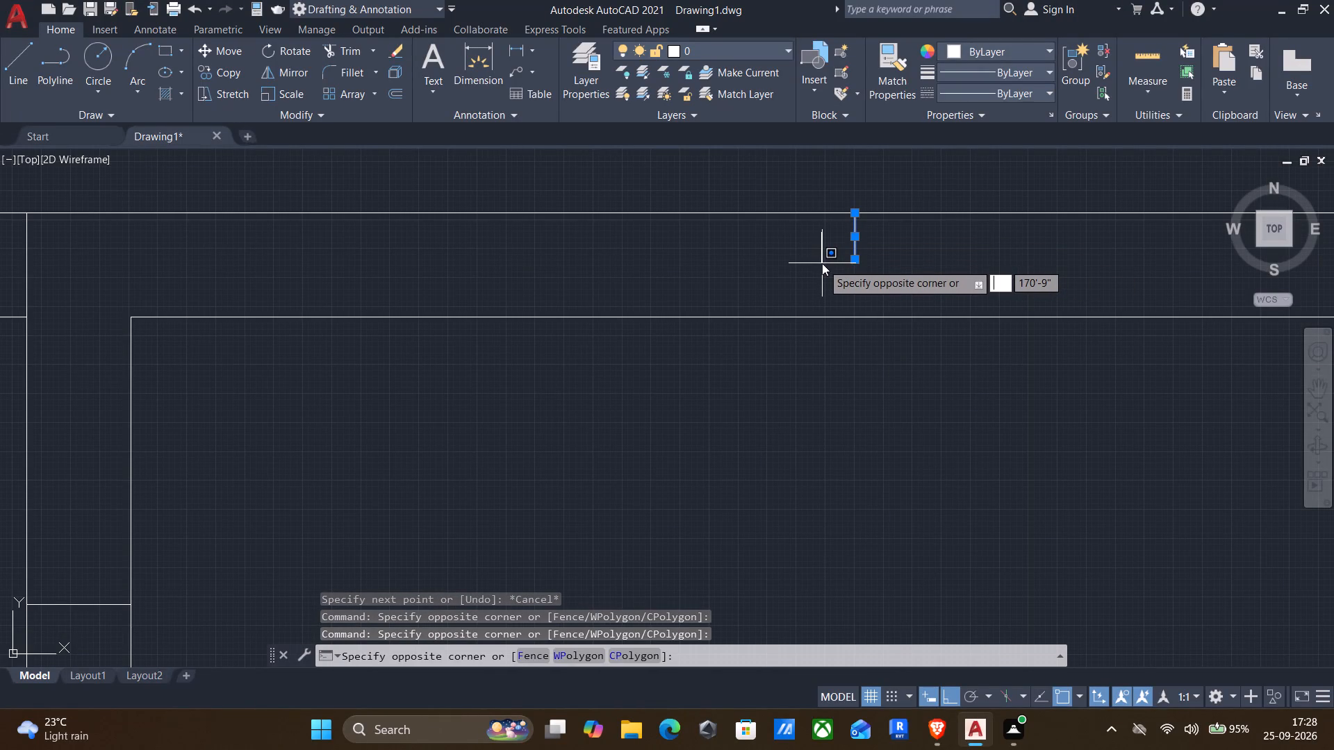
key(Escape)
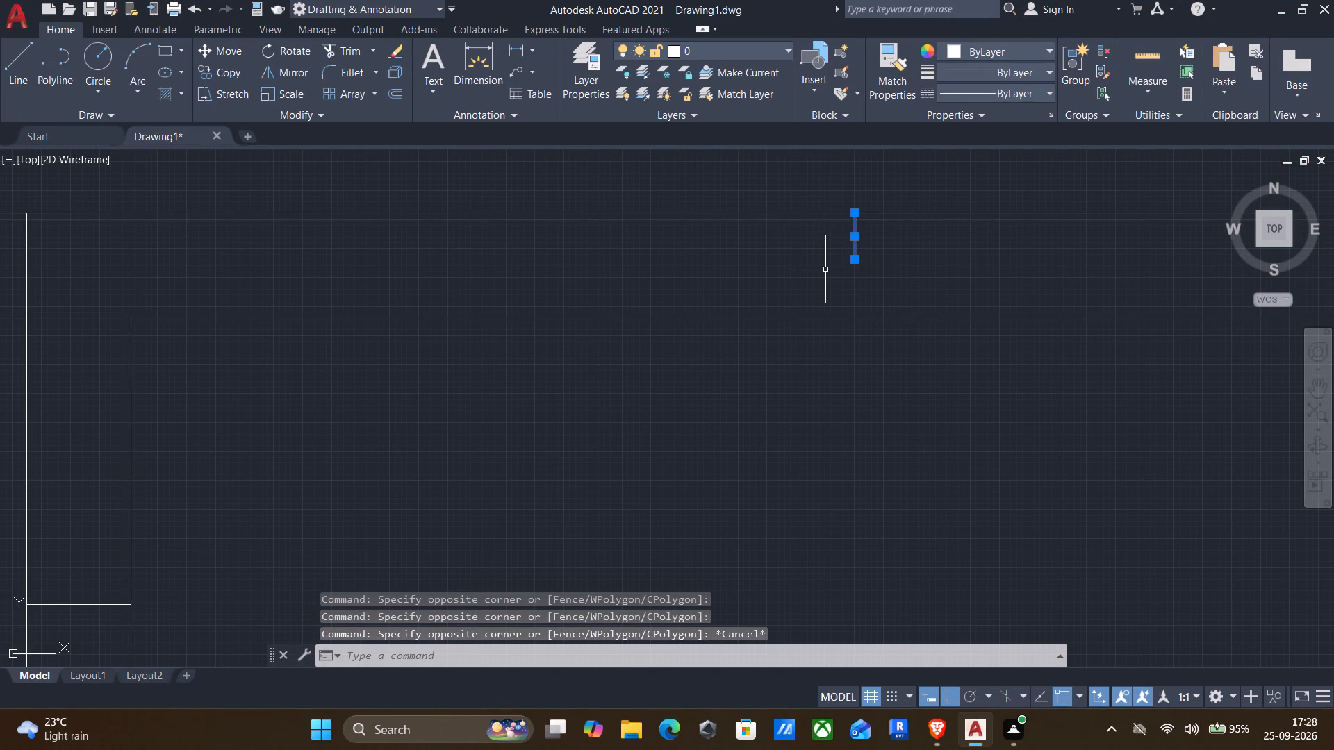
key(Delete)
Draw a vertical cross line across the full thickness of the top wall, between the room's left corner and first cross line.
key(l)
key(Return)
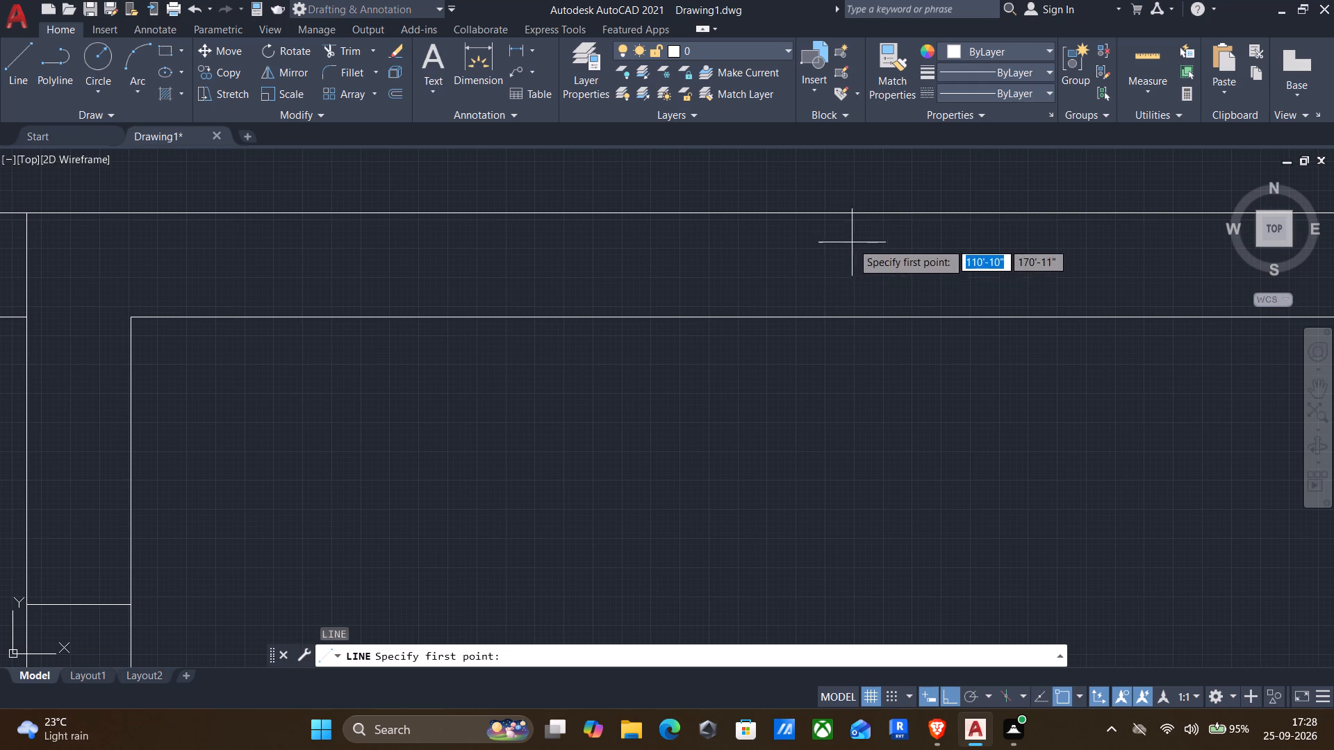
click(857, 213)
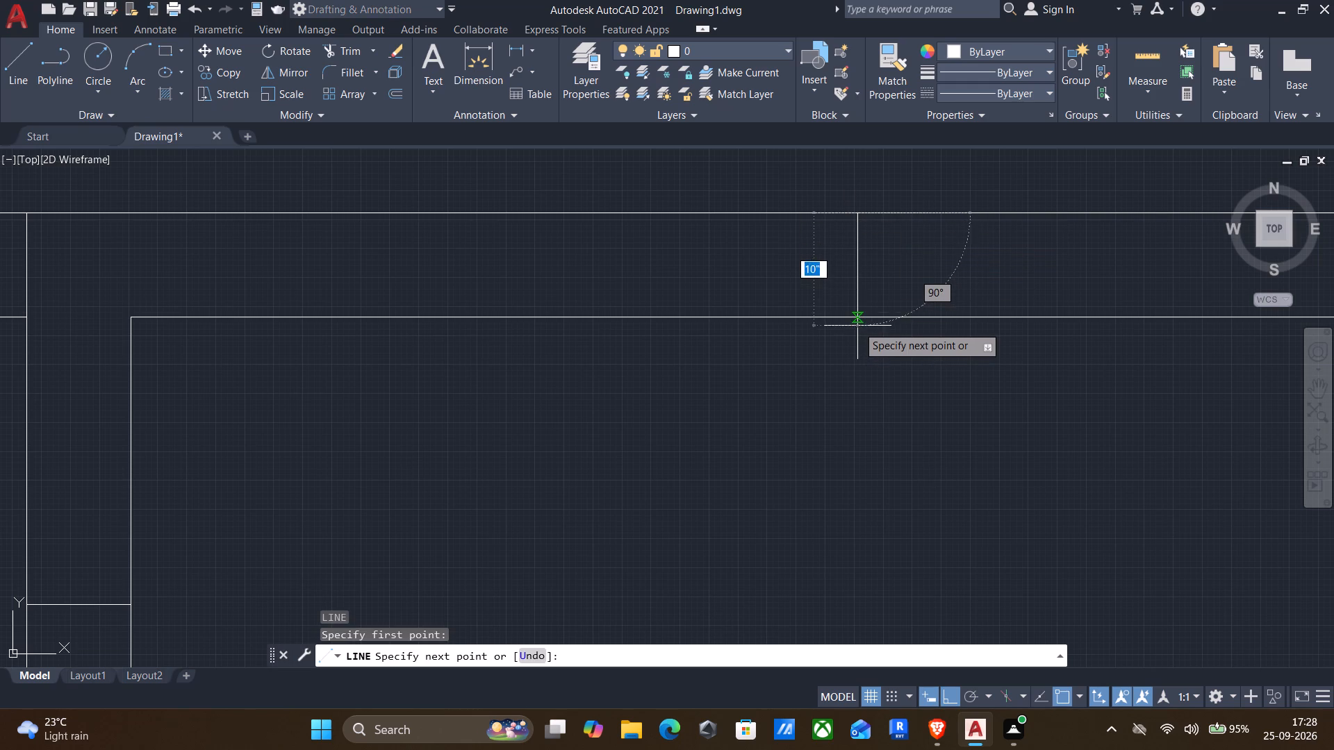
click(860, 318)
key(Return)
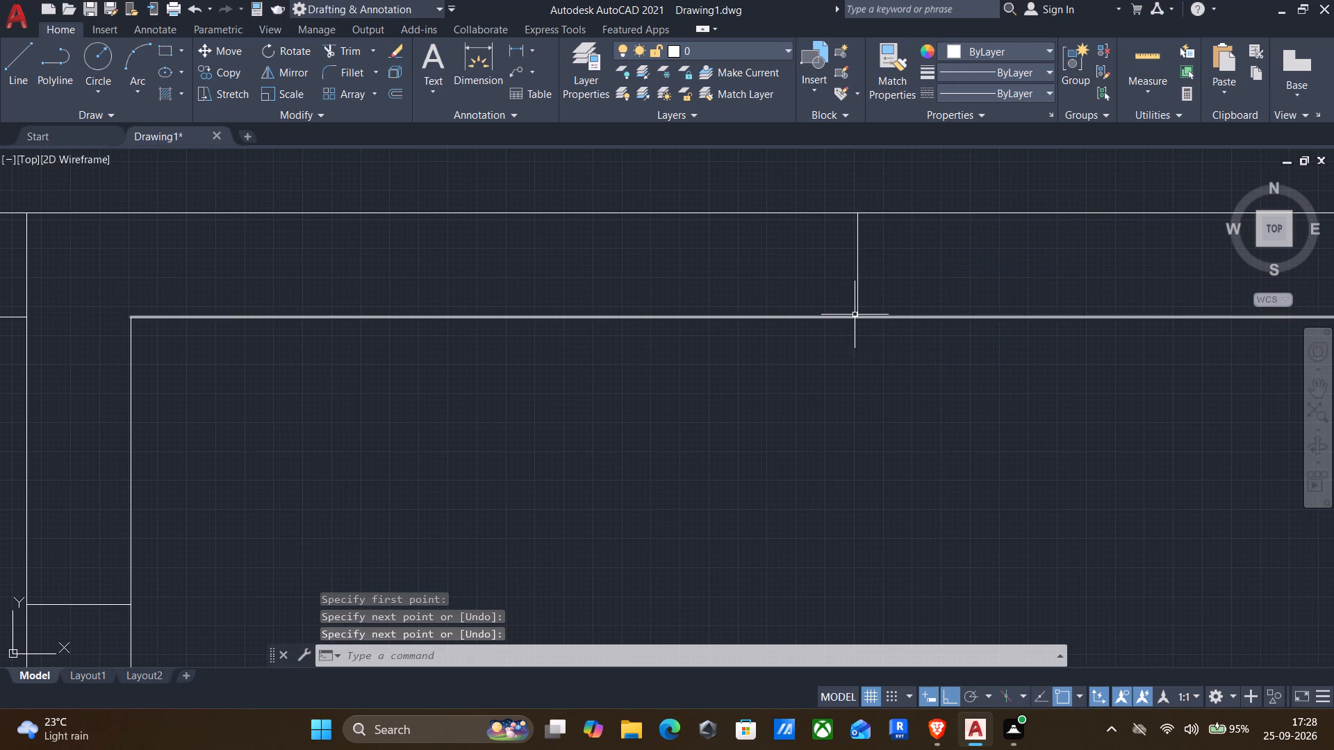
Draw a vertical cross line across the top wall, just right of the large room's rightmost cross line.
scroll(855, 315, up, 11)
scroll(832, 351, down, 3)
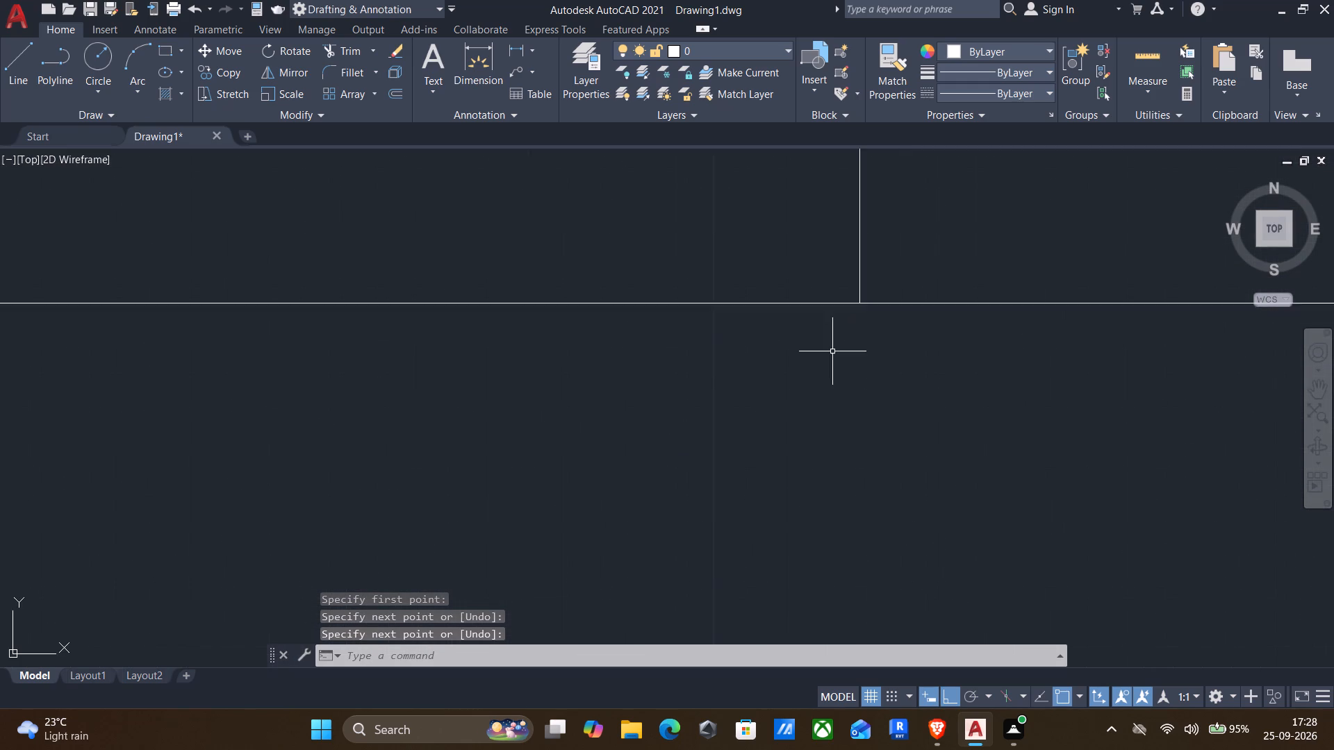
scroll(832, 351, down, 12)
middle_drag(853, 416, 813, 398)
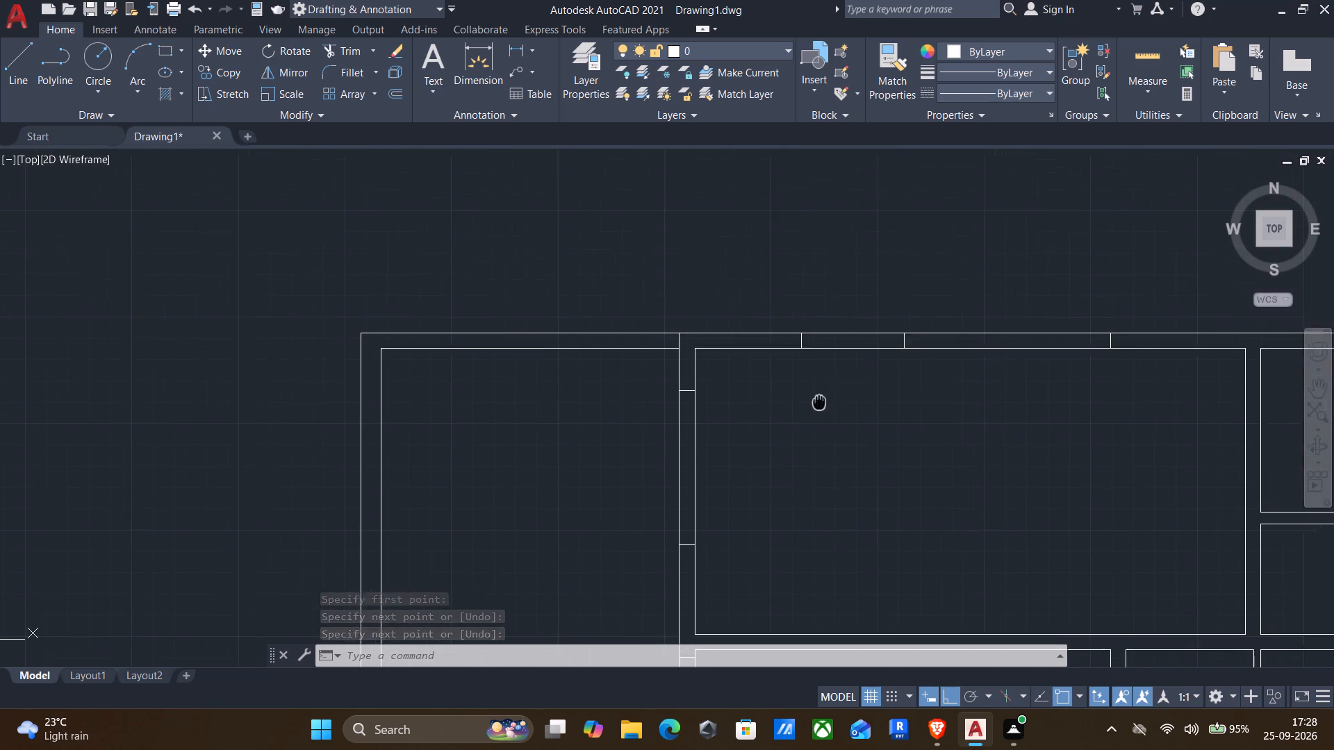
middle_drag(813, 398, 739, 383)
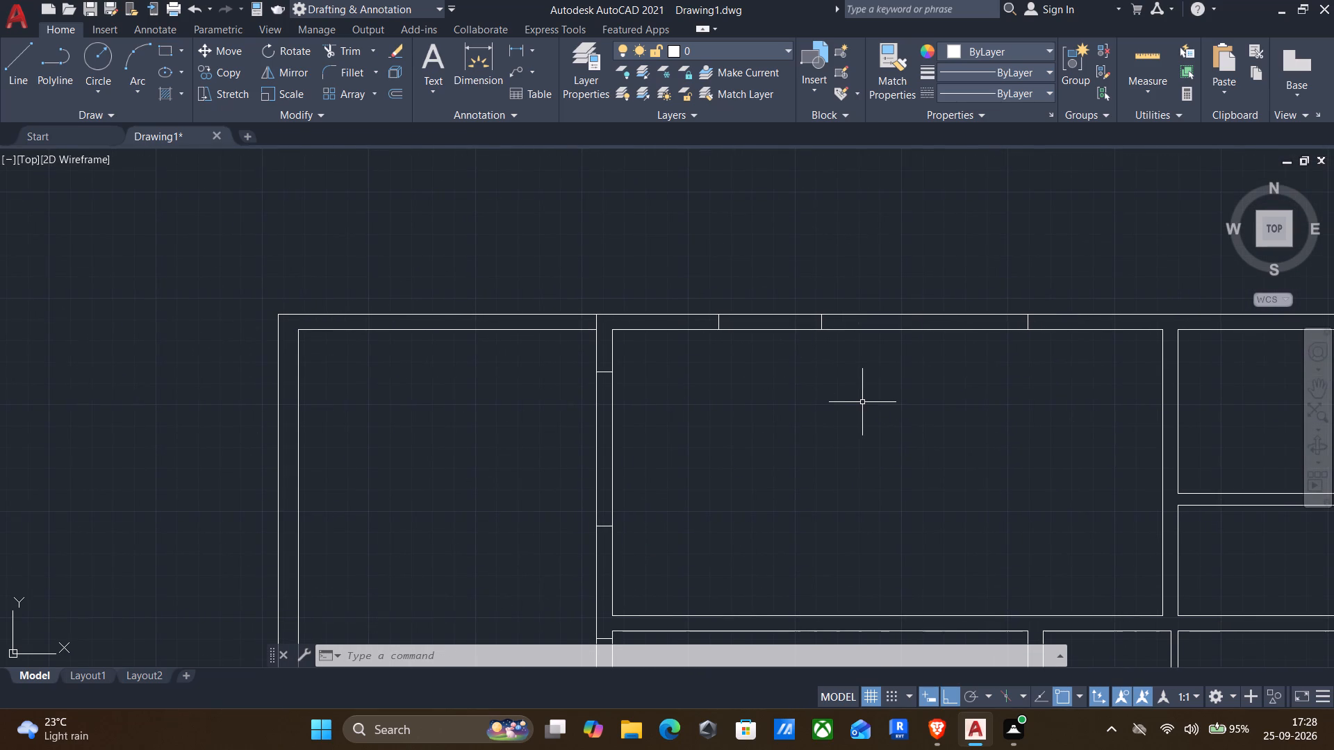
middle_drag(864, 405, 740, 386)
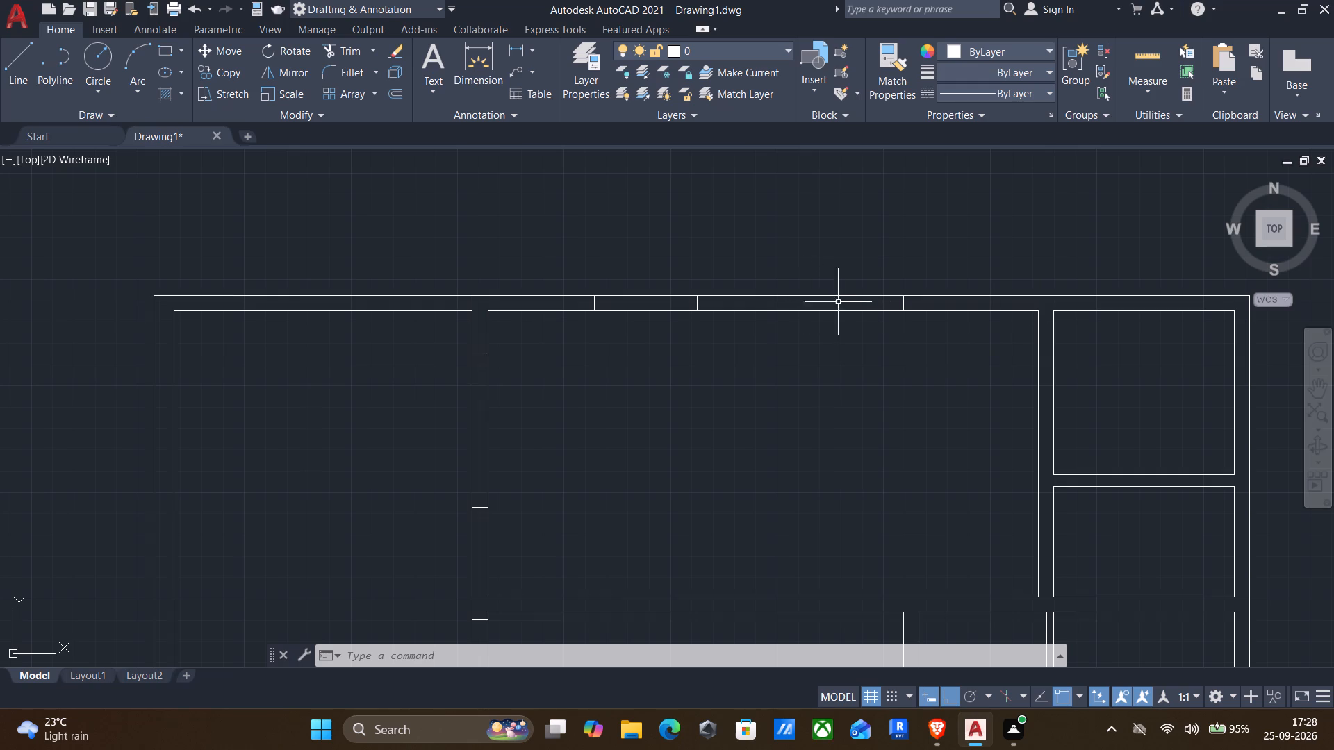
scroll(881, 303, up, 4)
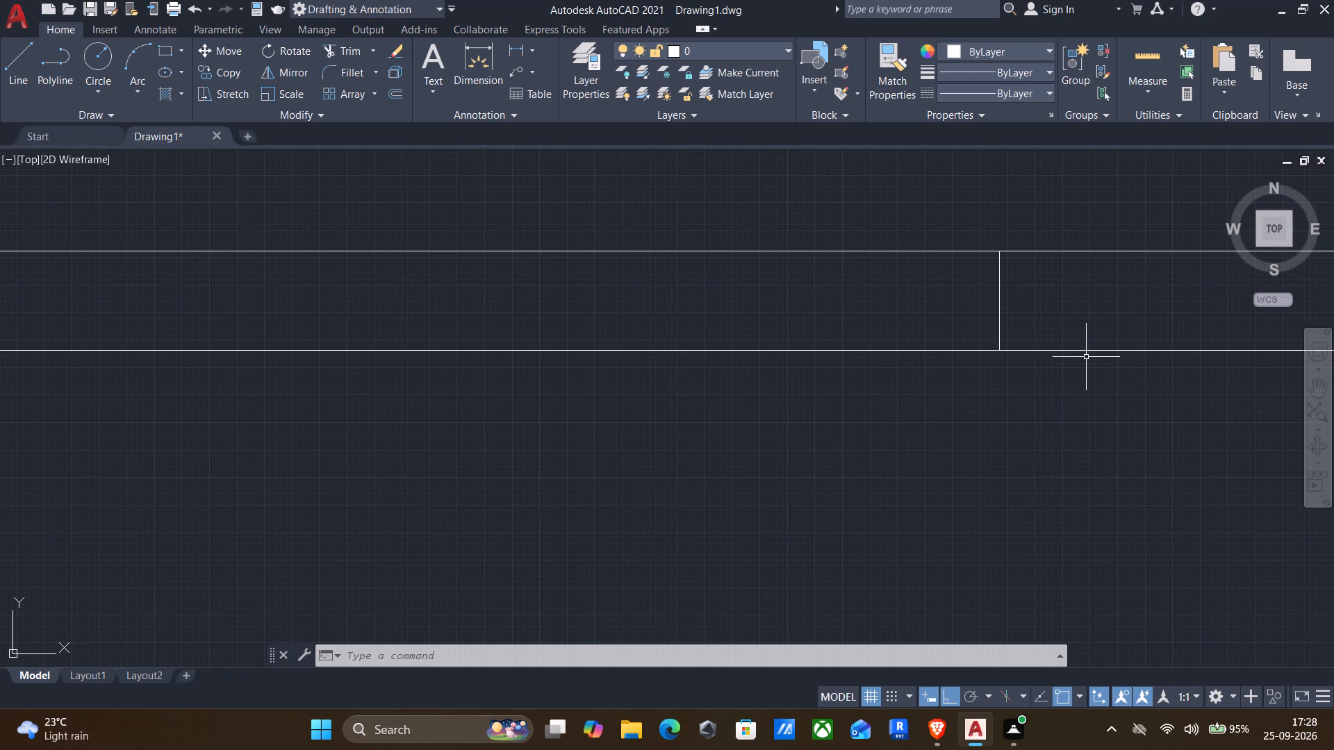
scroll(1067, 333, down, 3)
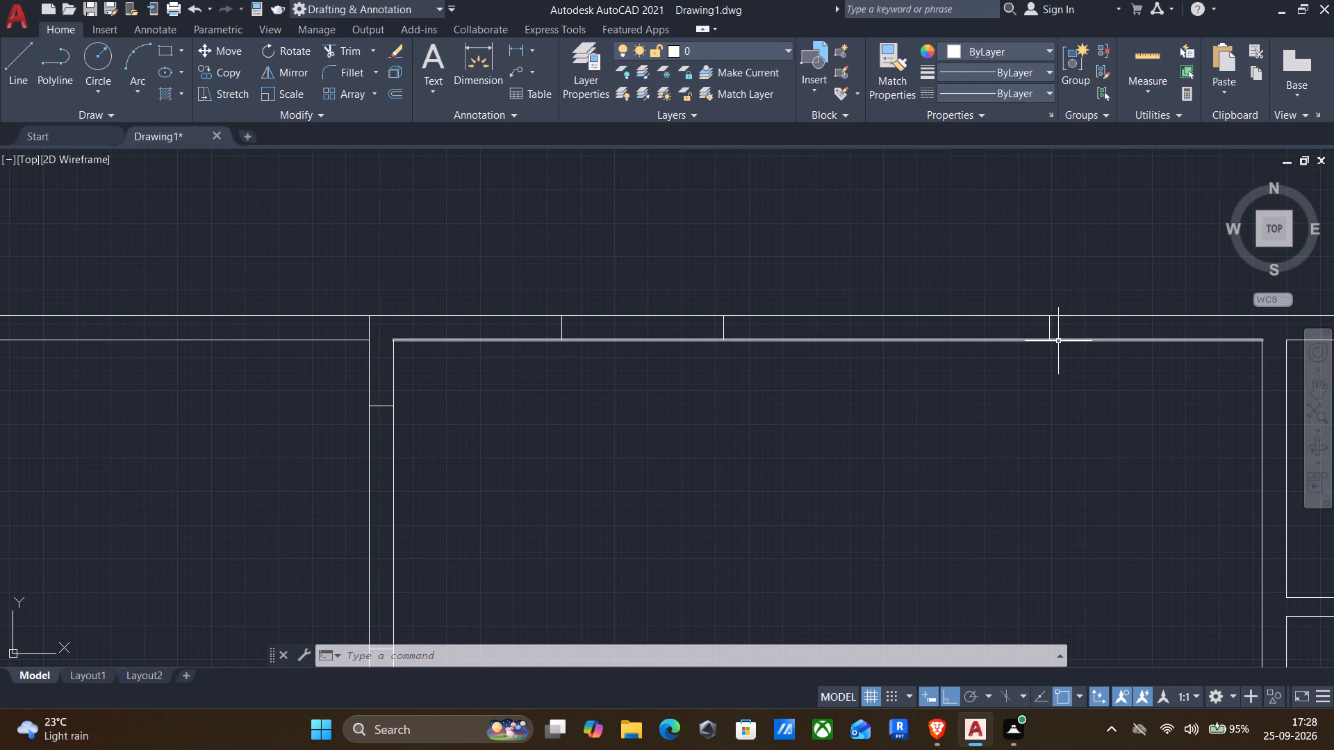
click(1058, 342)
scroll(1058, 342, up, 1)
key(Escape)
scroll(1063, 352, down, 1)
middle_click(1067, 367)
middle_drag(1060, 369, 873, 350)
key(l)
key(Return)
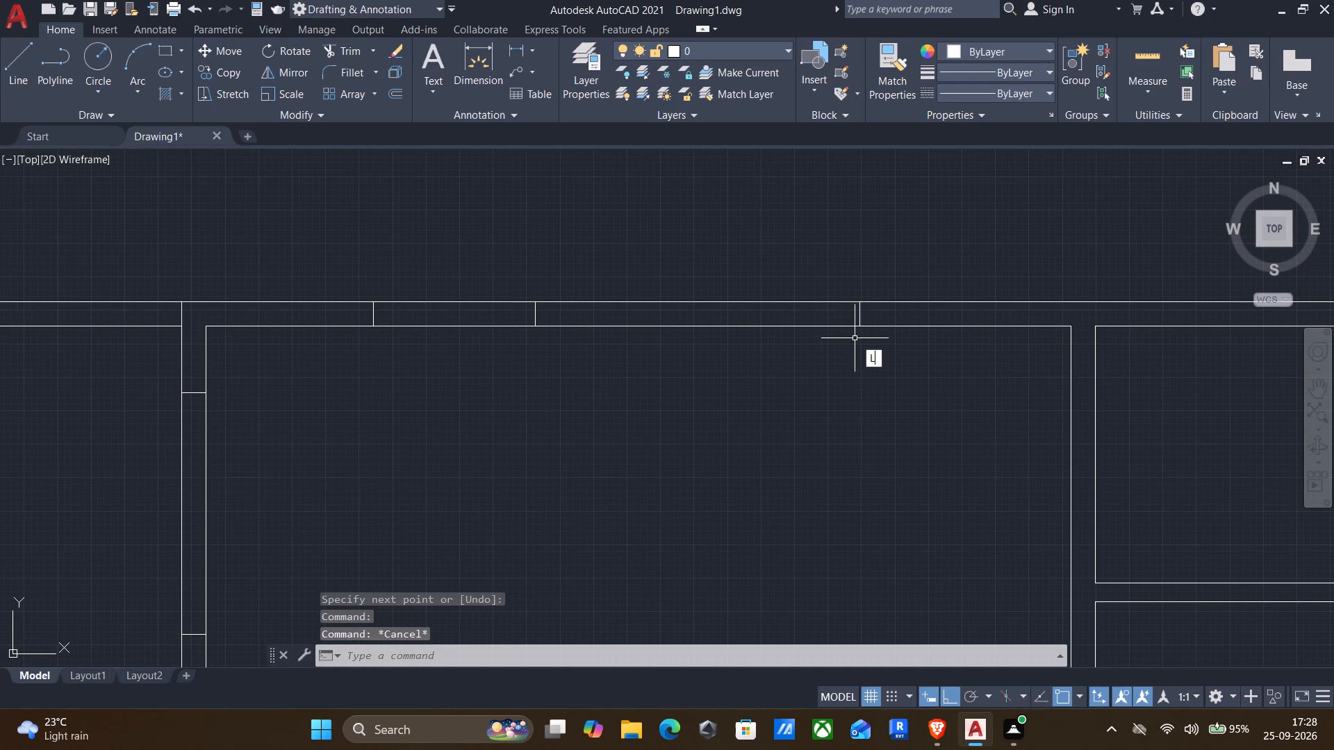
click(931, 302)
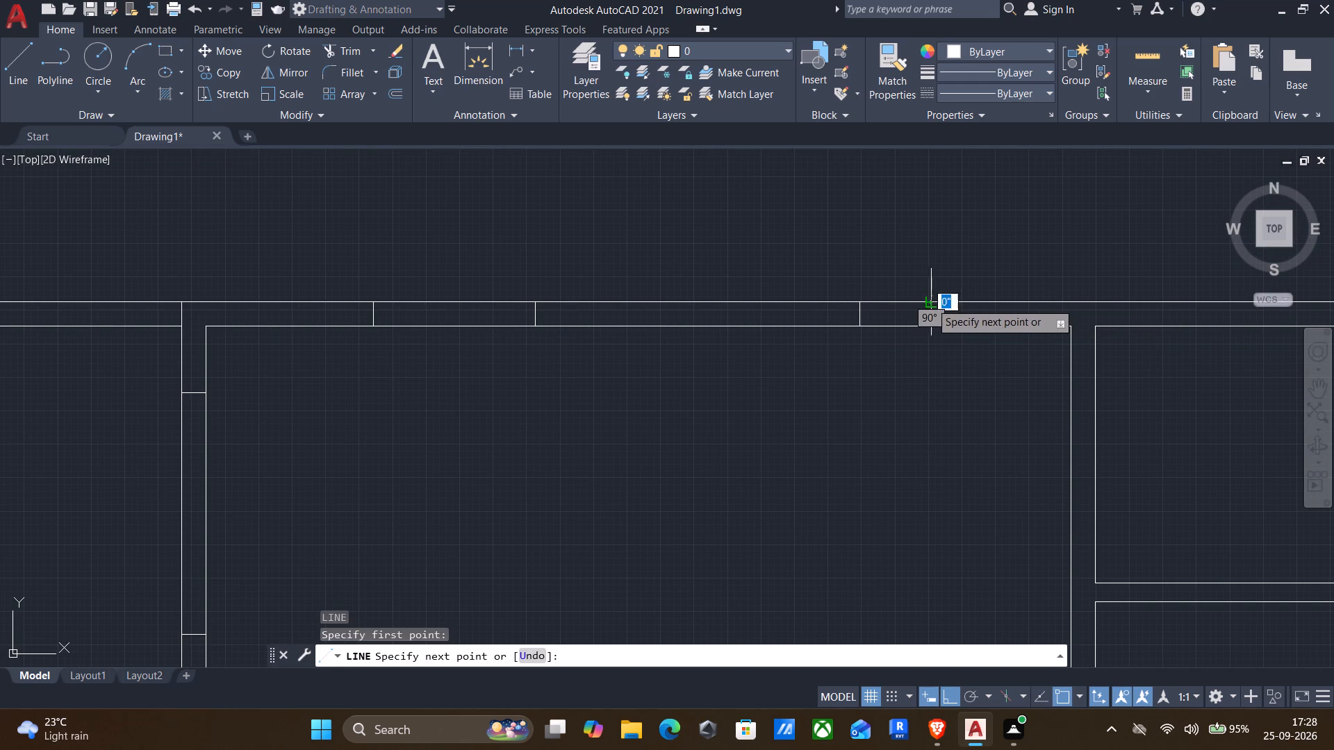
click(931, 331)
key(Return)
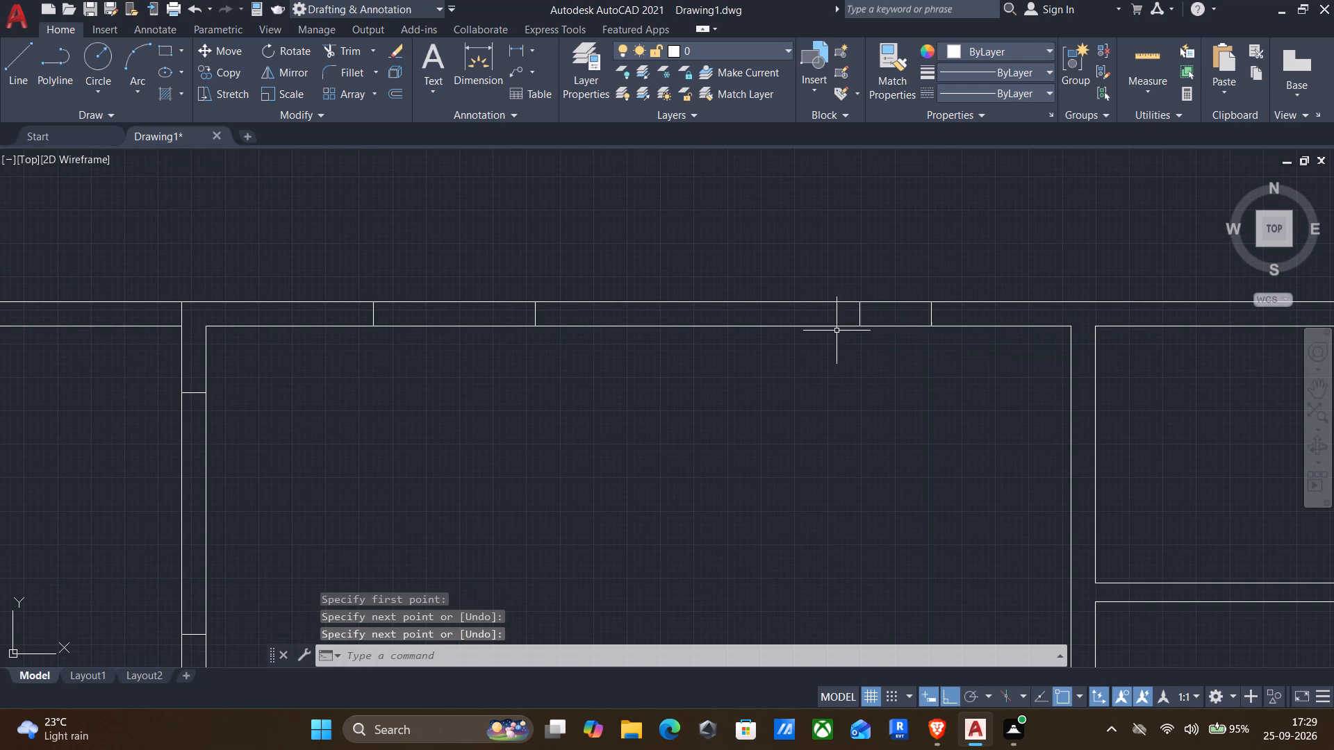
Draw a matching vertical cross line across the top wall, just left of the original right-hand cross line.
key(Return)
click(788, 301)
click(791, 326)
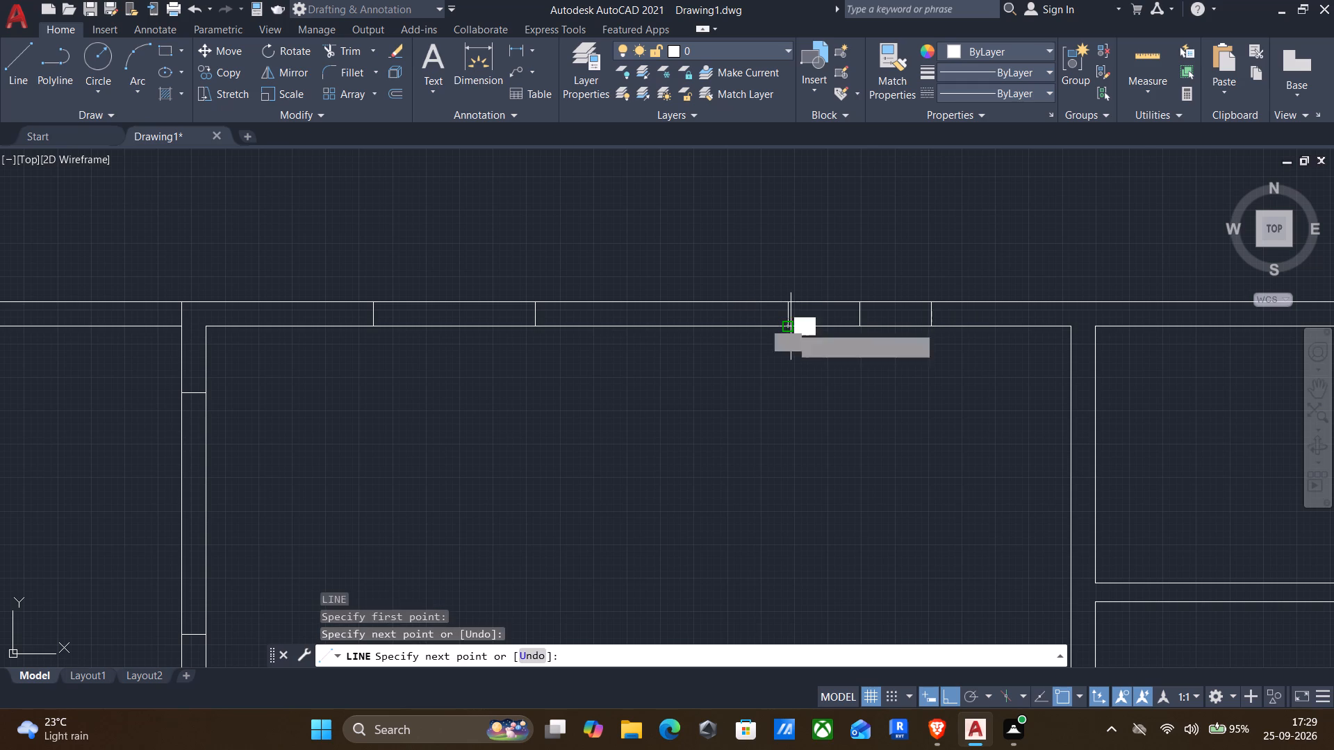
key(Return)
Erase the original cross line between the two new ones in the top wall.
scroll(887, 322, up, 3)
click(884, 318)
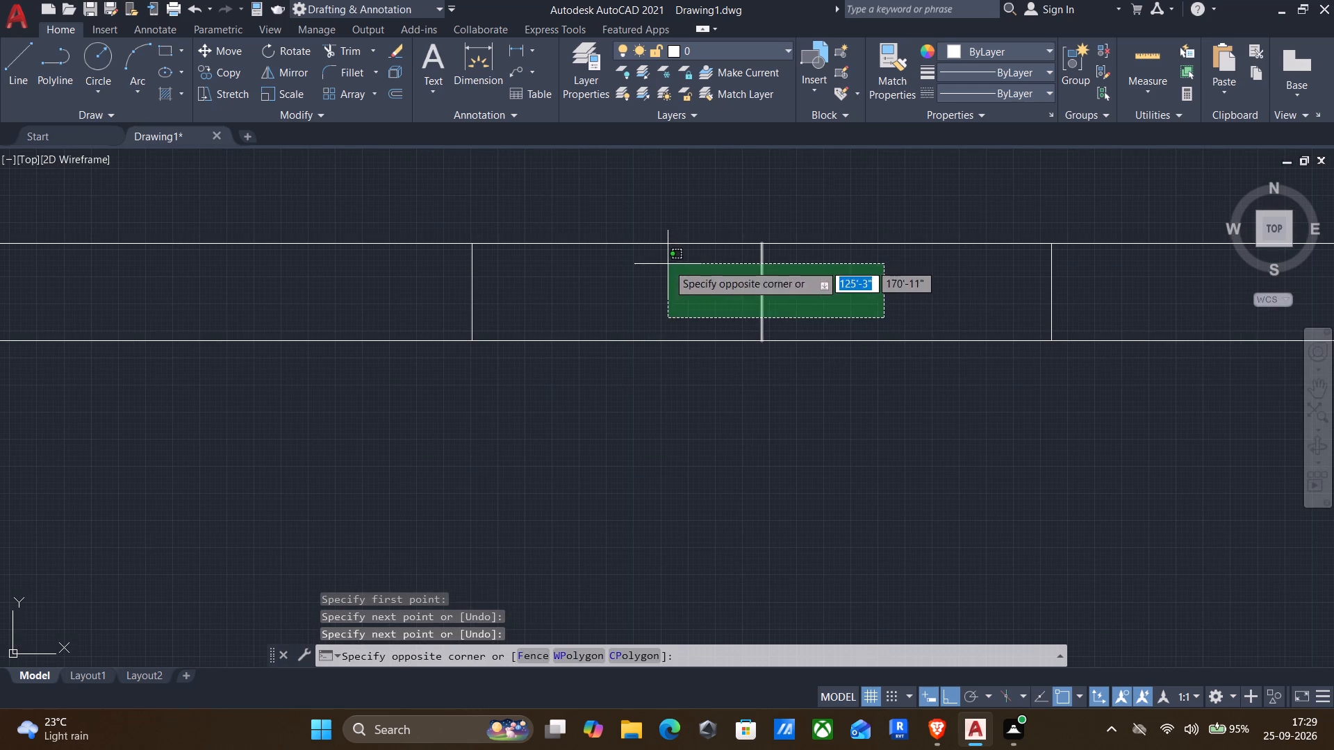
click(668, 264)
key(Delete)
Draw a vertical line about 1'-4" upward from the outer face of the top wall, at the large room's second cross line.
scroll(680, 291, down, 3)
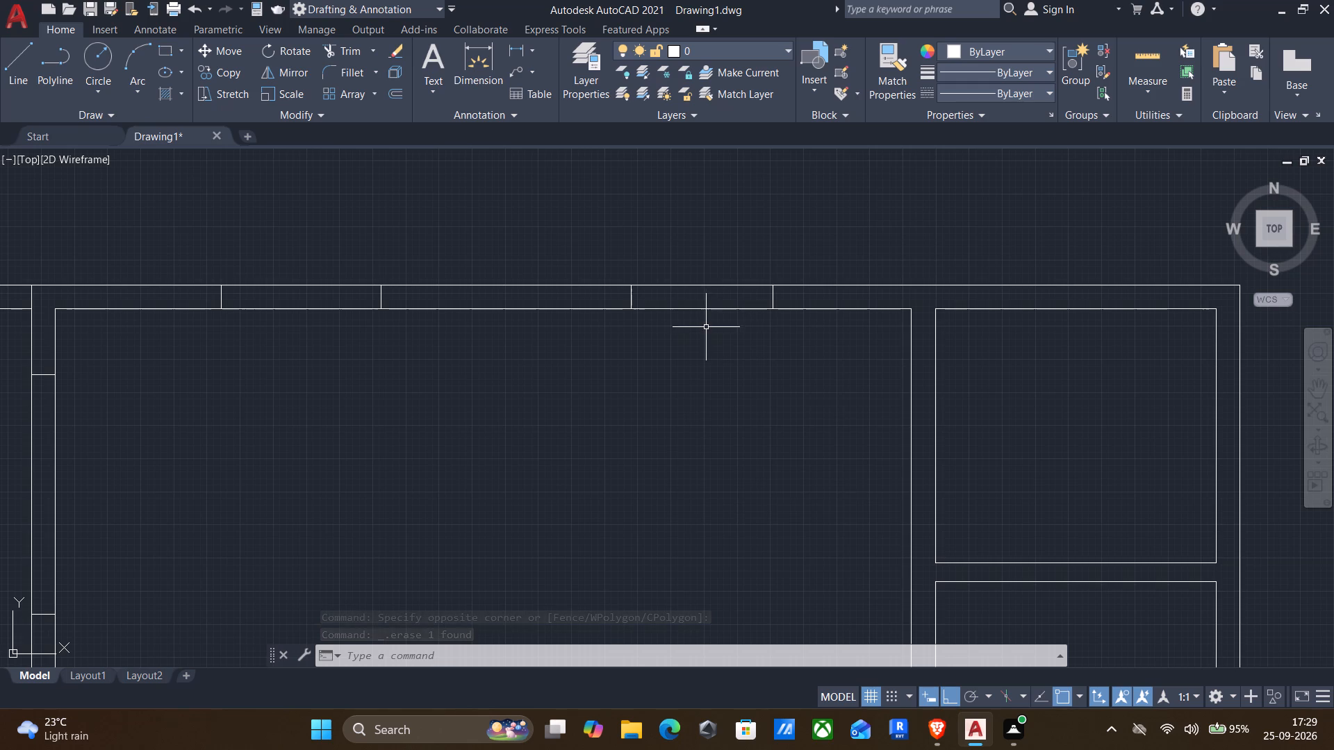
middle_drag(687, 370, 798, 407)
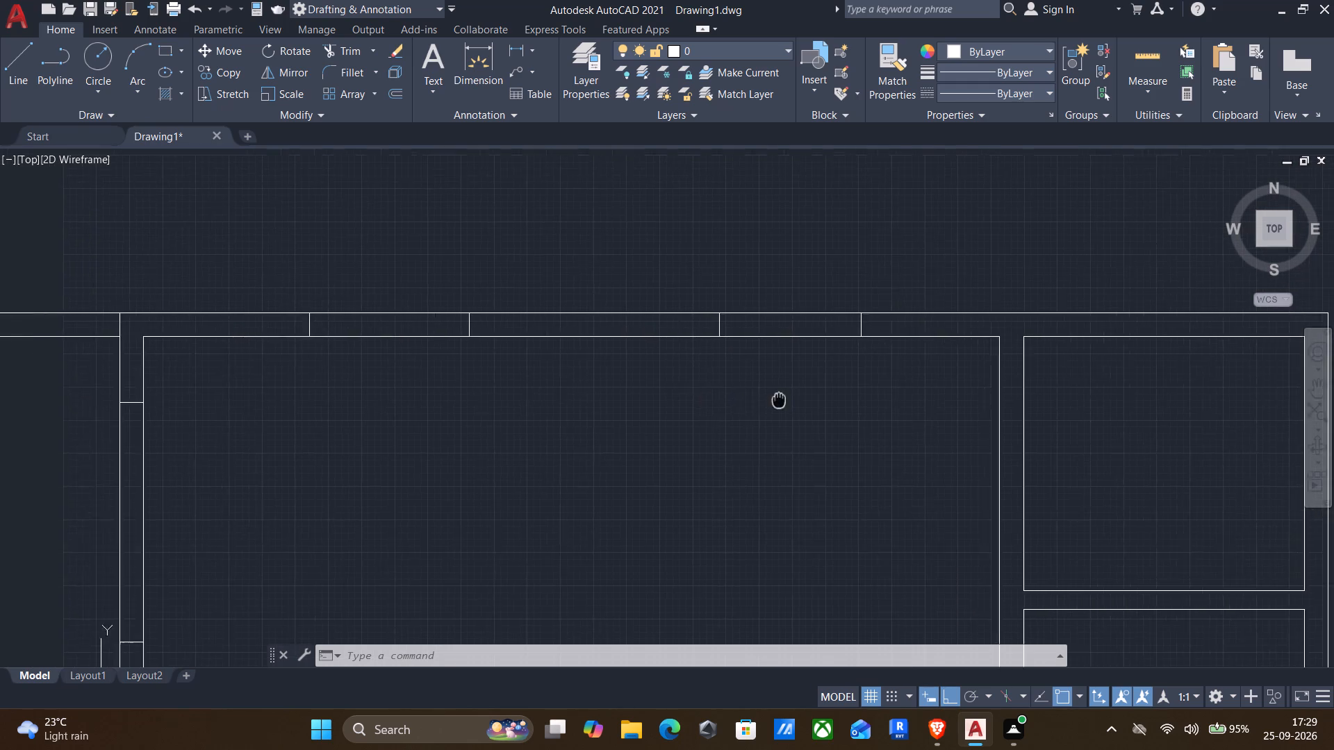
middle_drag(798, 407, 817, 419)
middle_drag(419, 389, 602, 393)
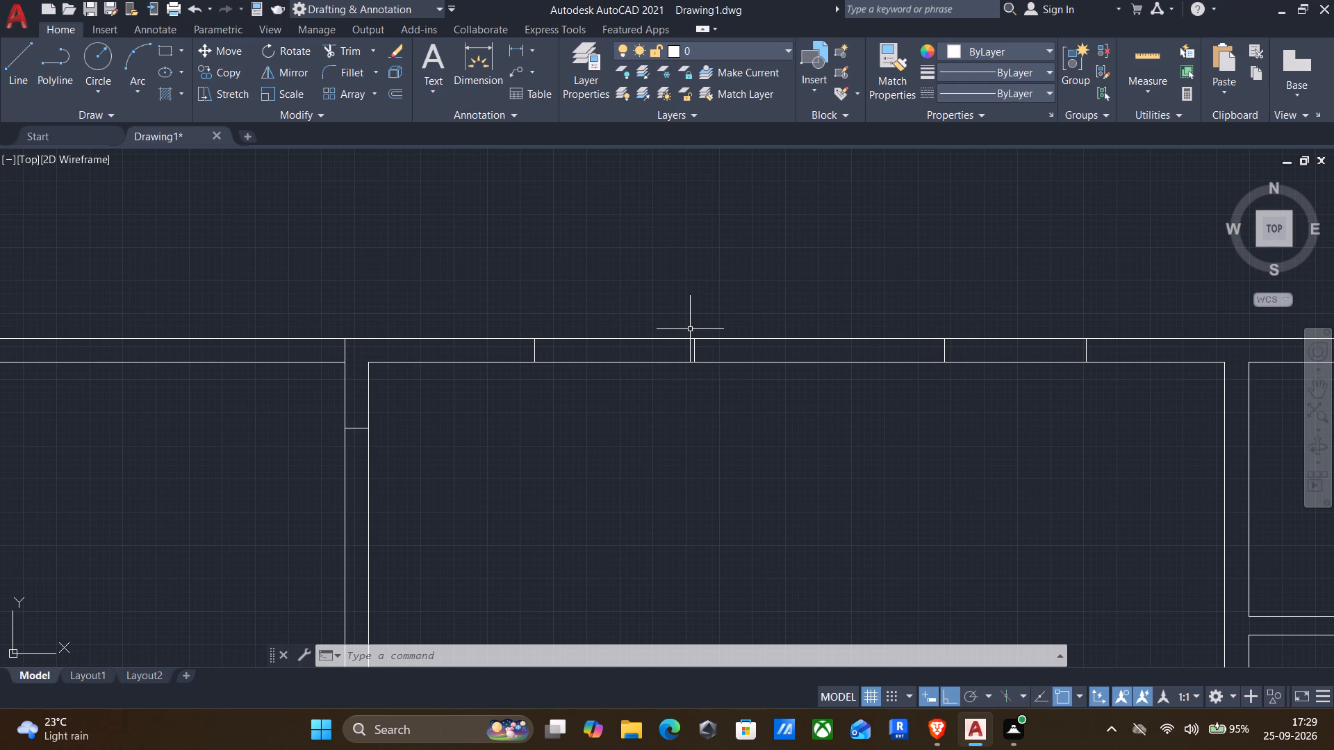
key(l)
key(Return)
scroll(684, 341, up, 2)
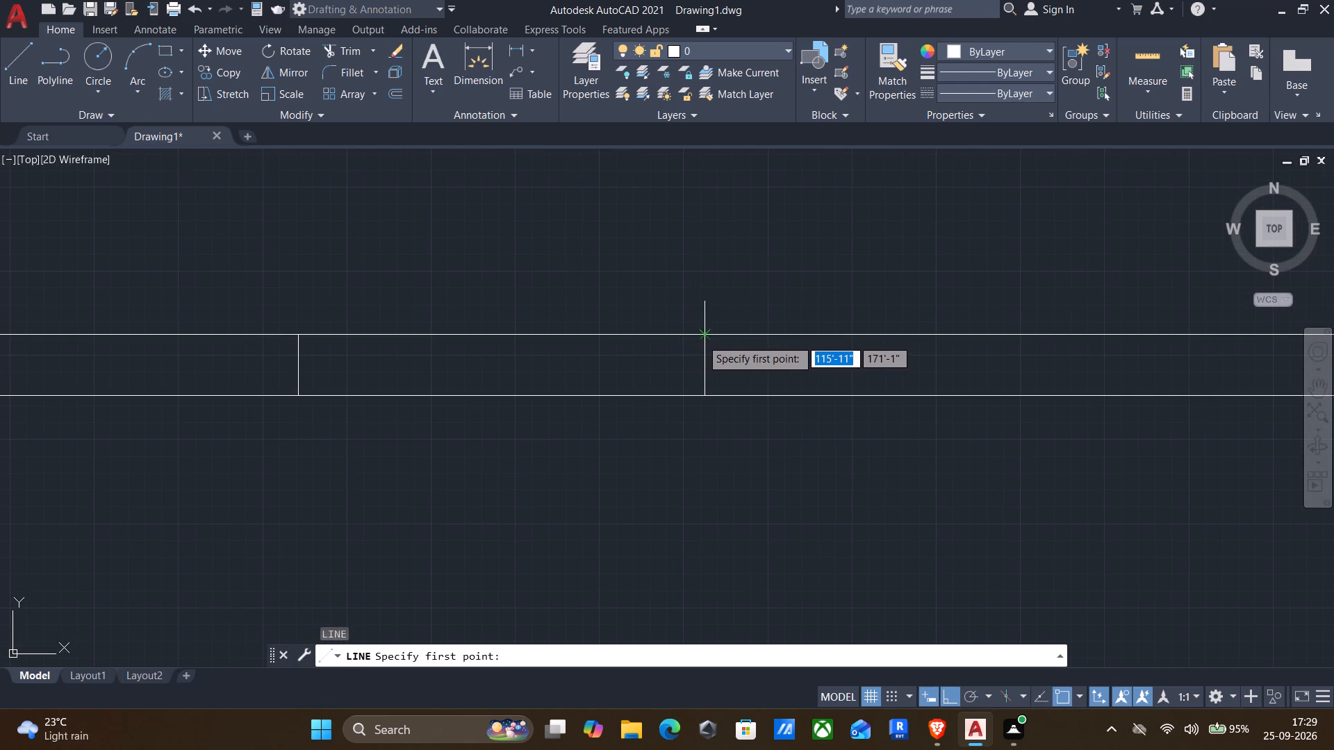
click(702, 339)
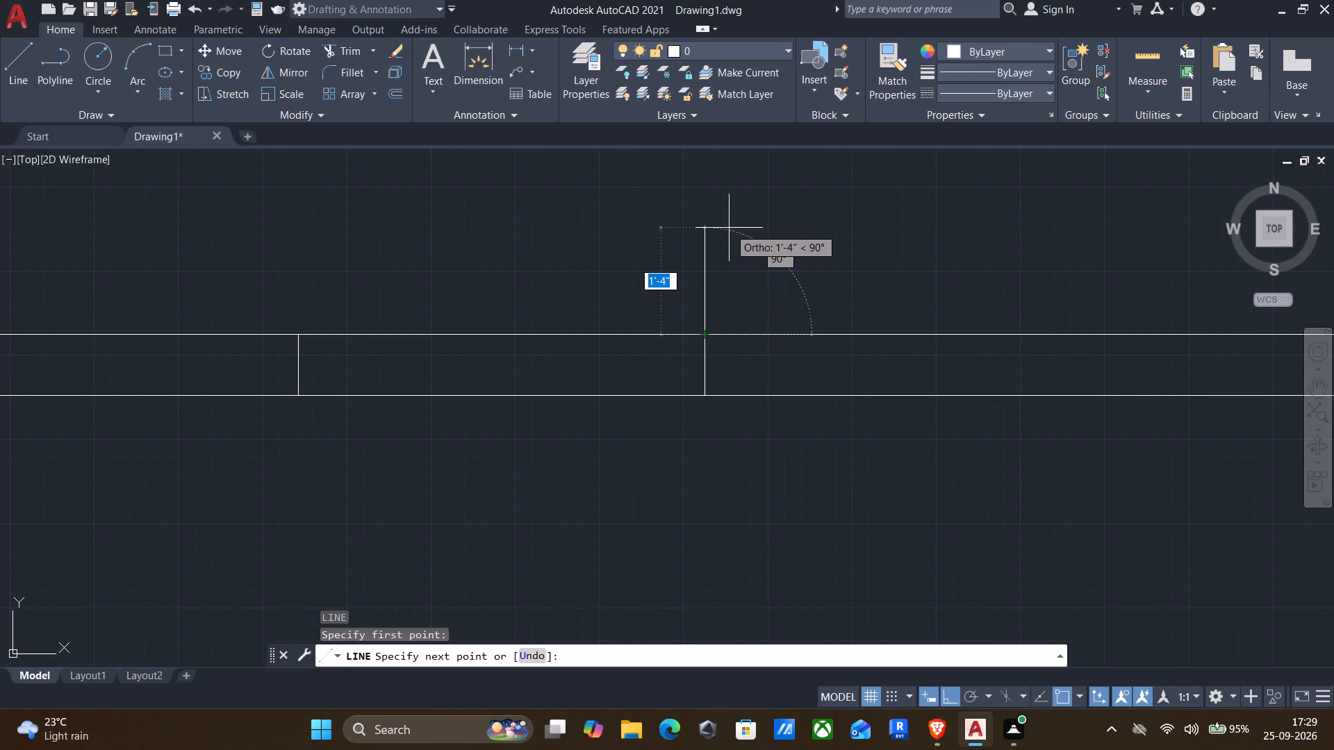
click(727, 228)
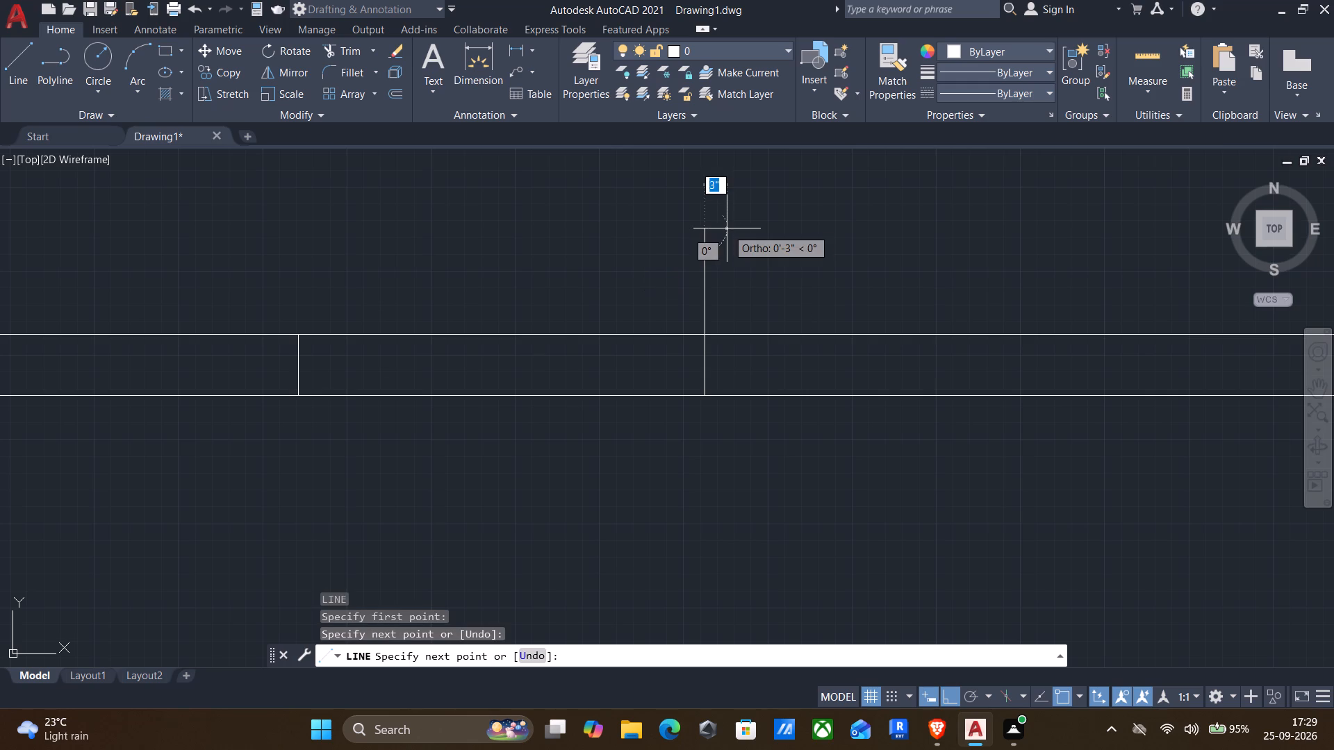
key(Return)
Draw a second vertical line about 1'-3" tall up from the top wall's outer face, a short distance right of the first.
key(Return)
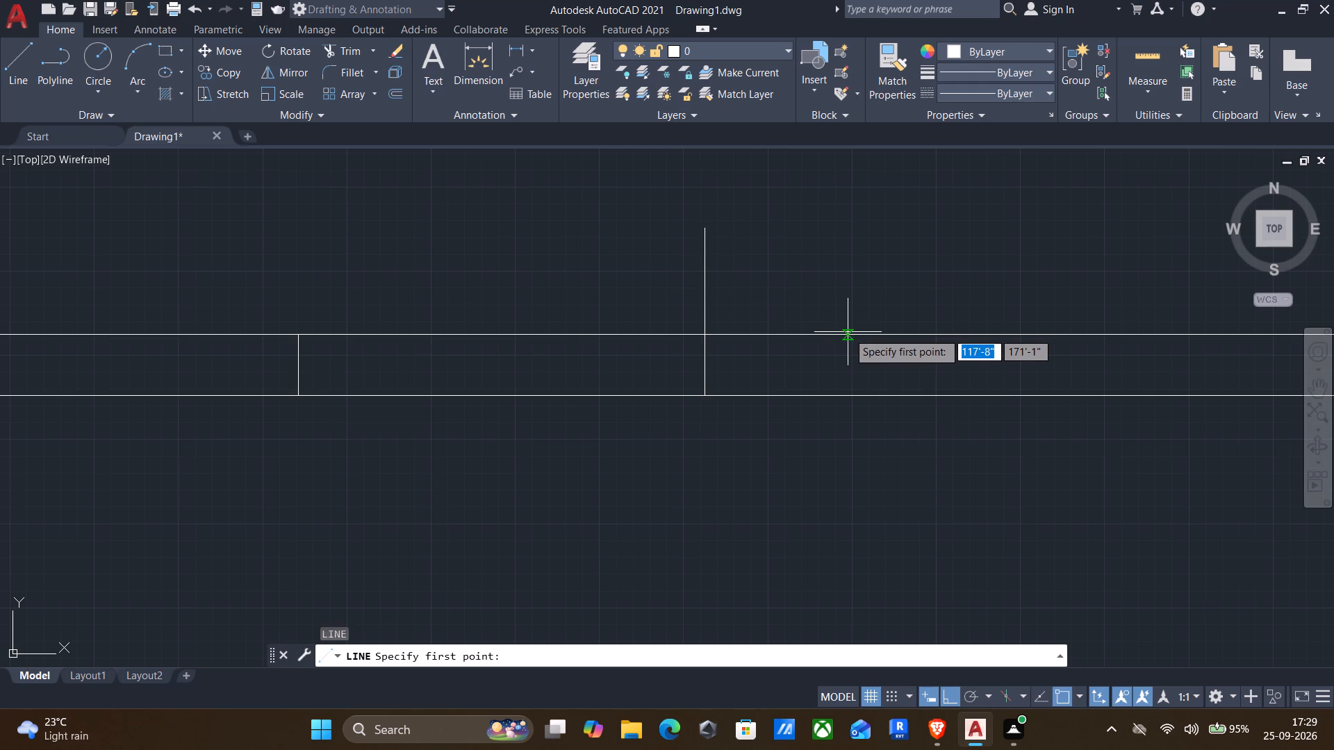
click(855, 337)
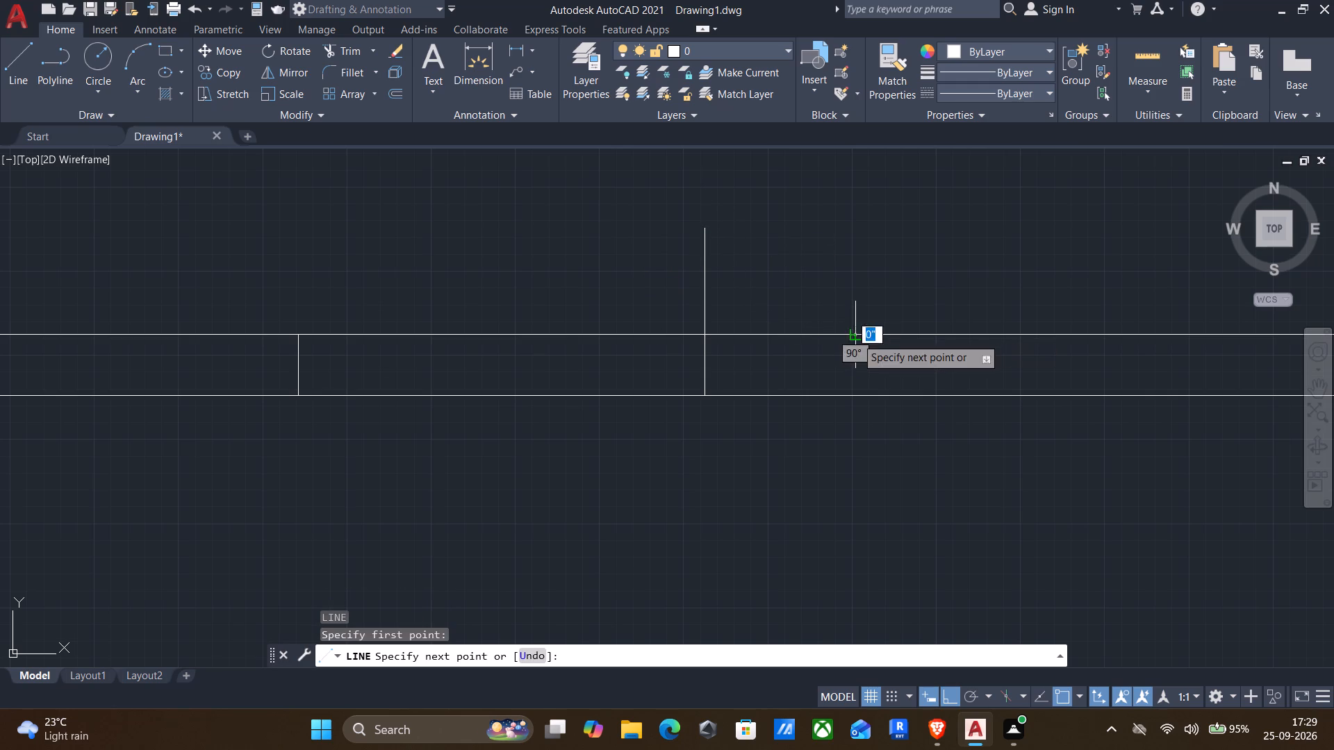
click(865, 232)
key(Return)
Offset the first projecting vertical line 9" to its right.
key(o)
key(Return)
drag(621, 311, 626, 311)
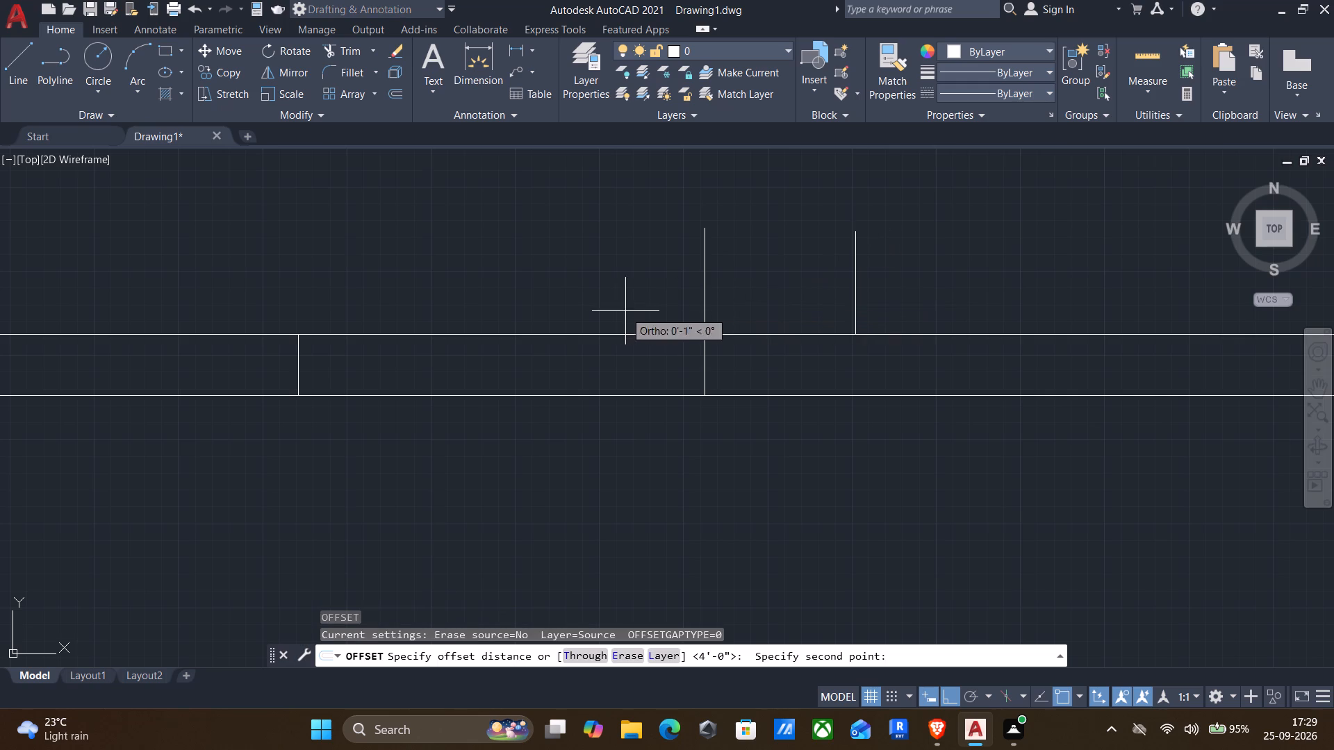
drag(626, 311, 662, 302)
click(759, 295)
click(705, 305)
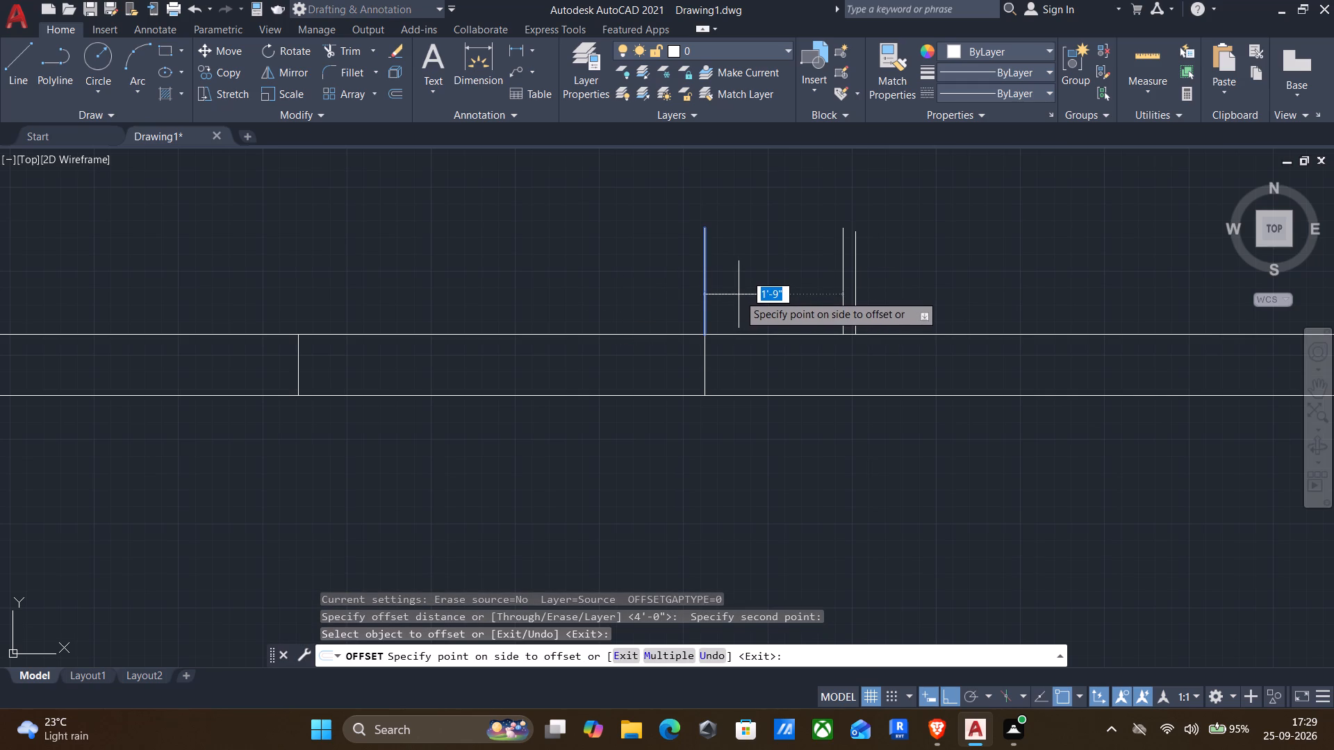
key(9)
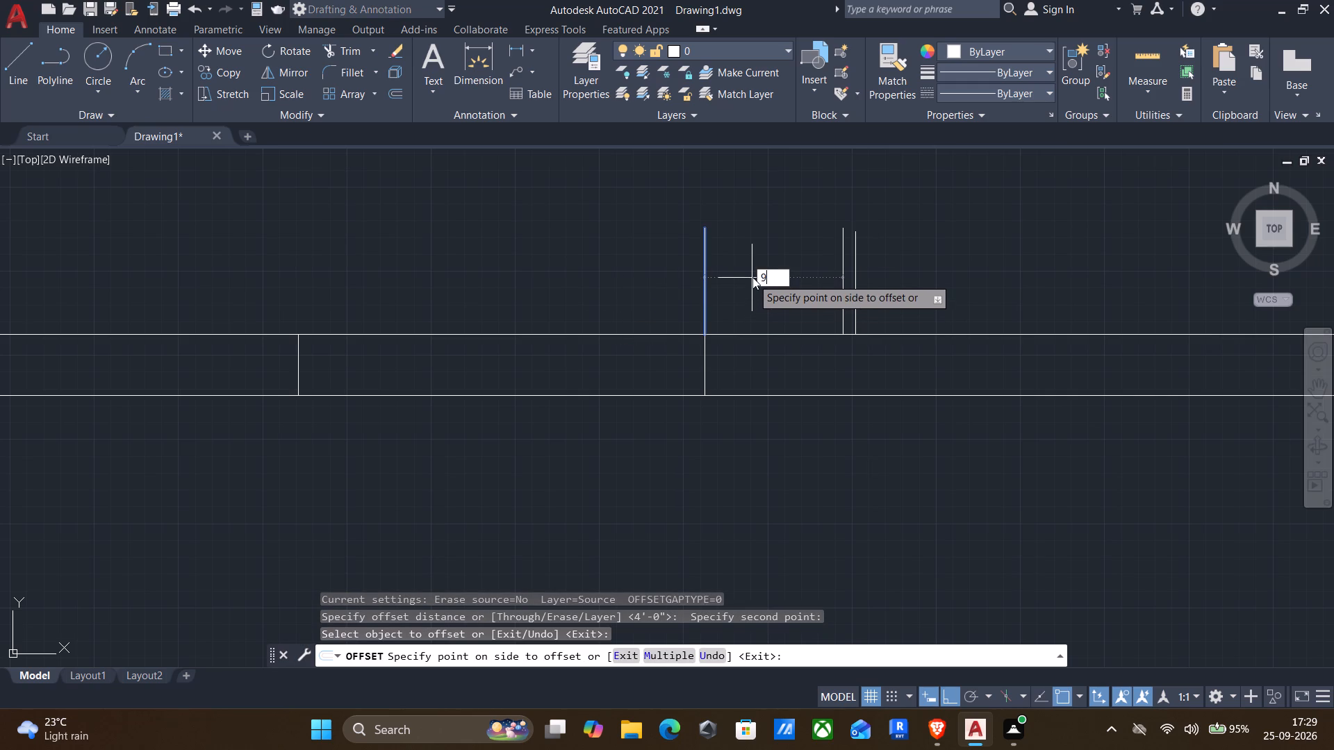
key(shift+quotedbl)
key(Return)
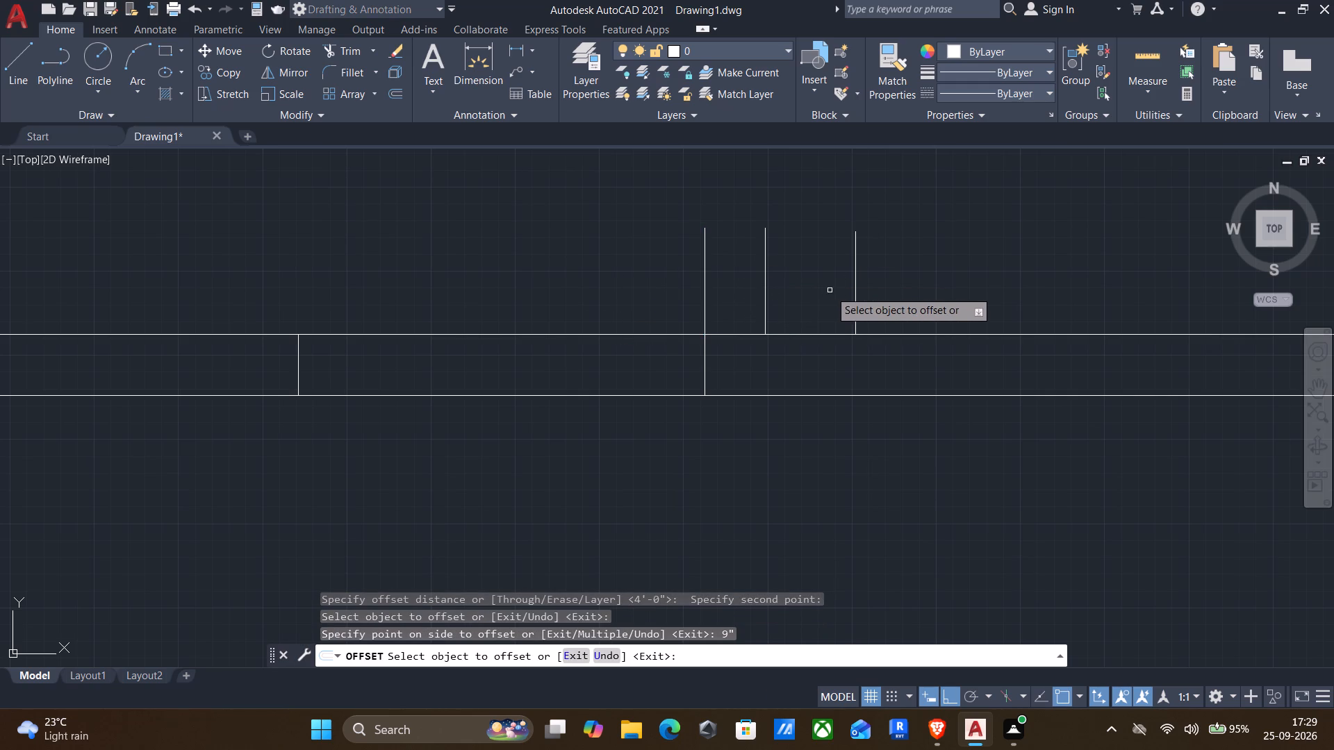
Offset the second projecting vertical line 9" to its right.
scroll(831, 291, down, 2)
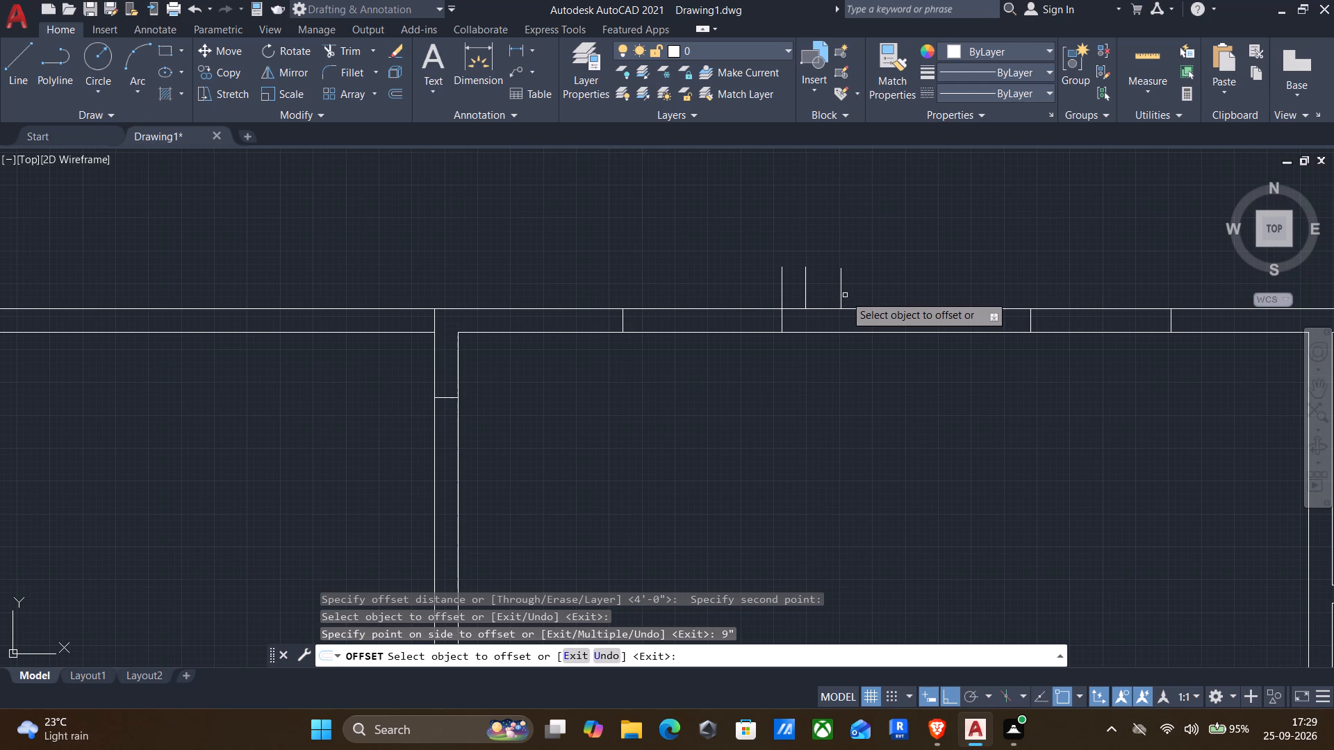
click(843, 294)
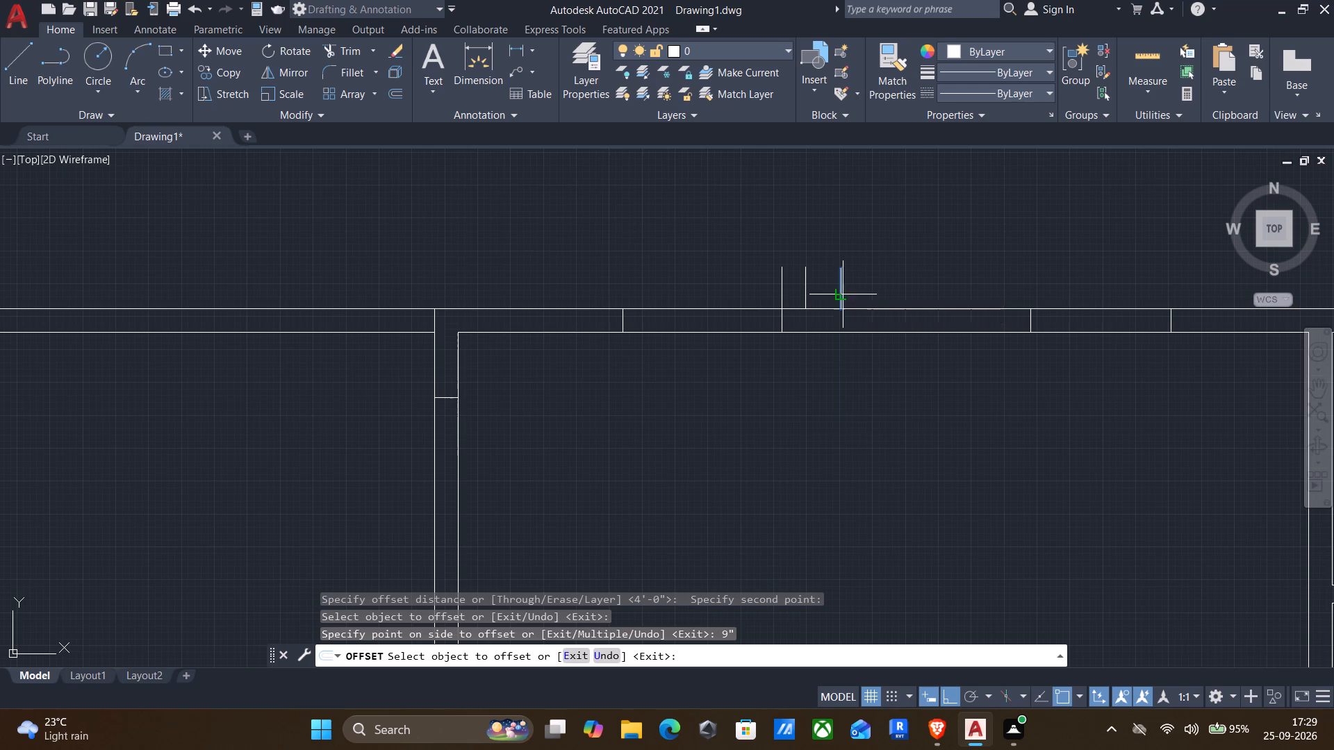
key(9)
key(shift+quotedbl)
key(Return)
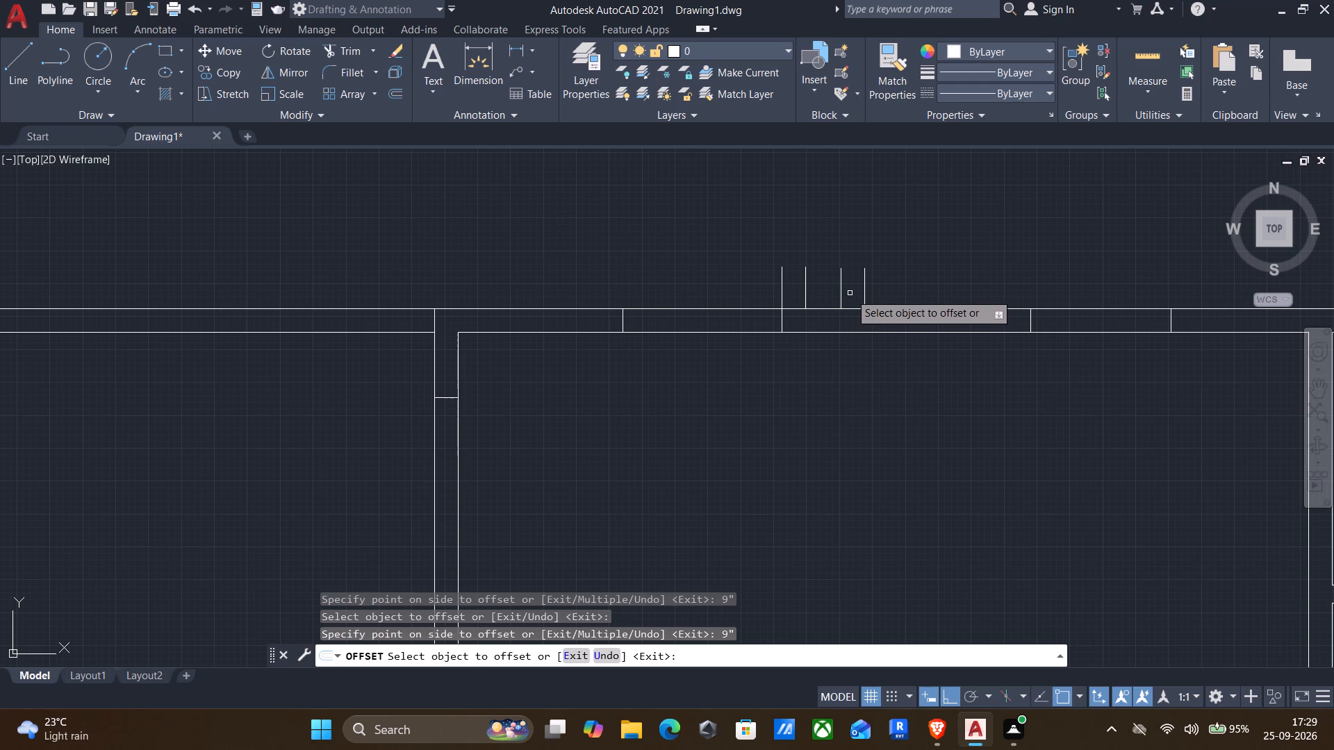
key(Return)
Draw a horizontal line about 4'-11" long above the four projecting vertical lines, overhanging them on both sides.
key(l)
key(Return)
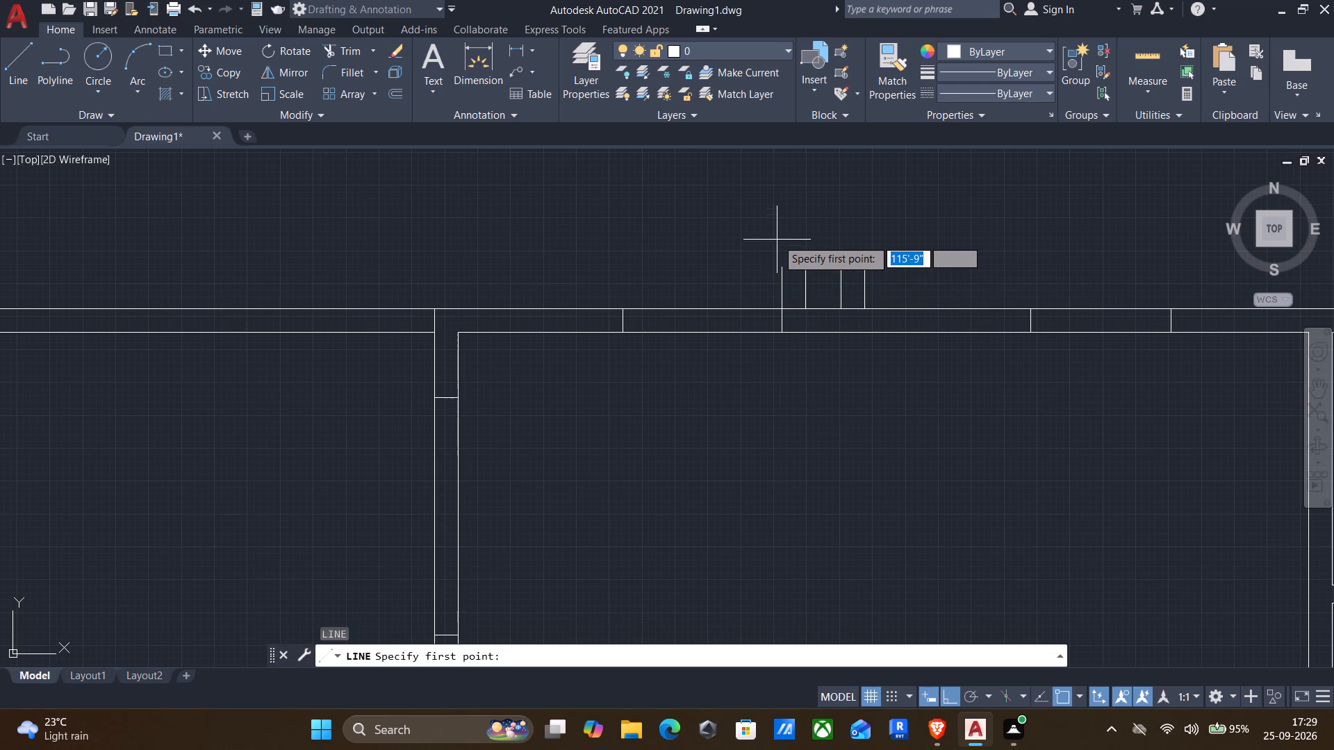
click(751, 235)
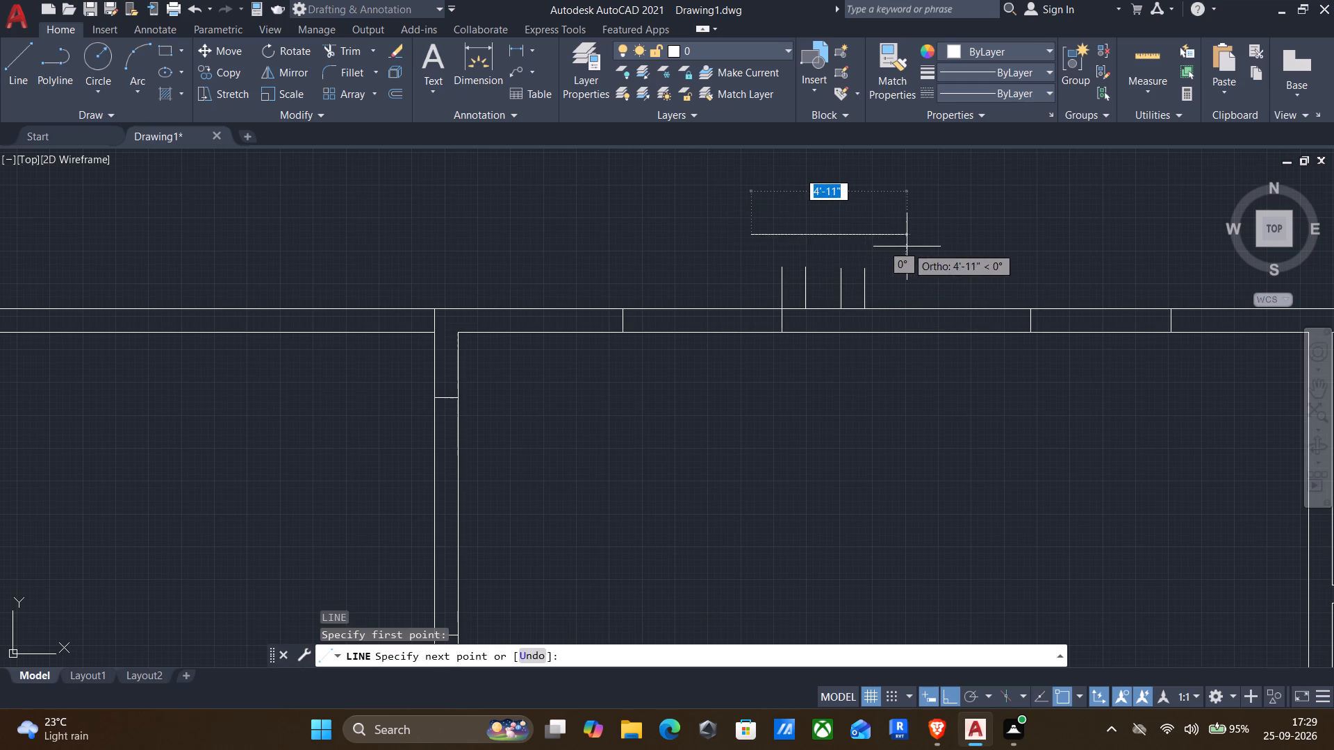
click(907, 247)
key(Return)
Extend the four vertical lines up to the horizontal line, and the second one down to the top wall's inner face.
key(e)
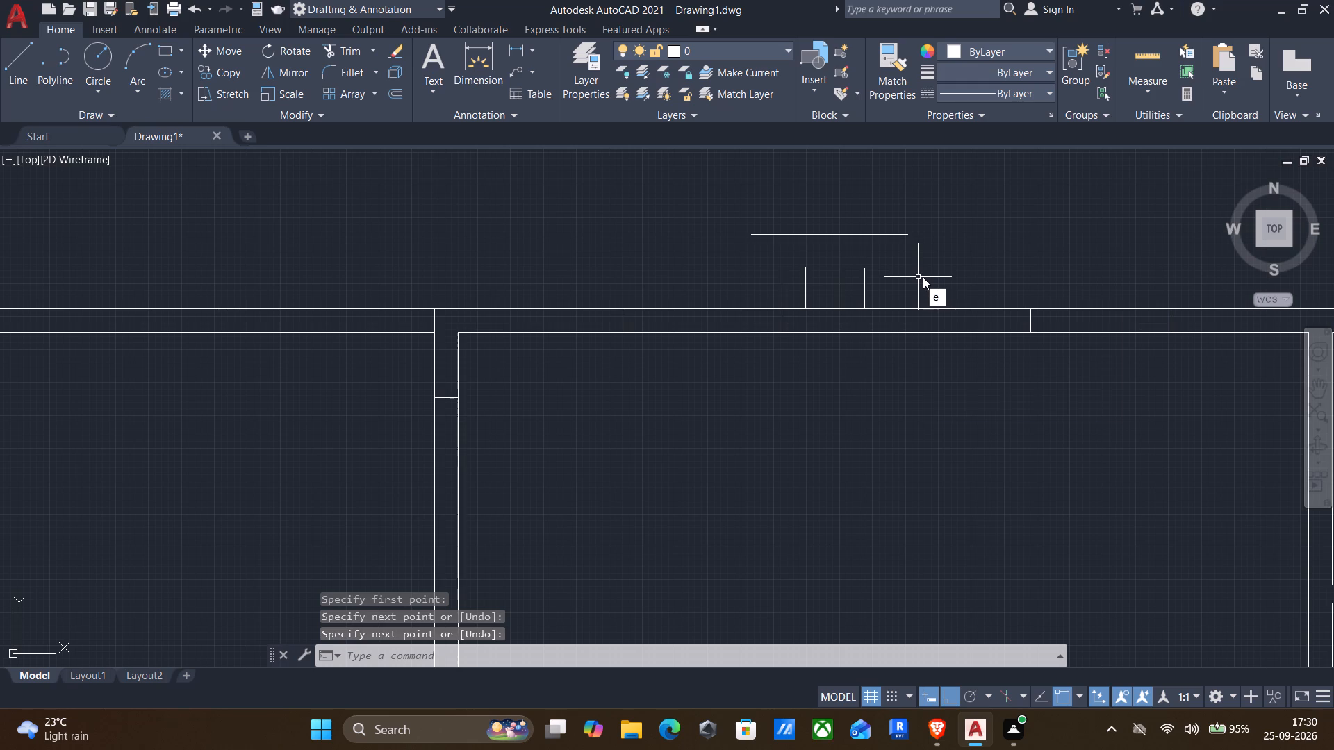
key(x)
key(Return)
drag(920, 286, 808, 288)
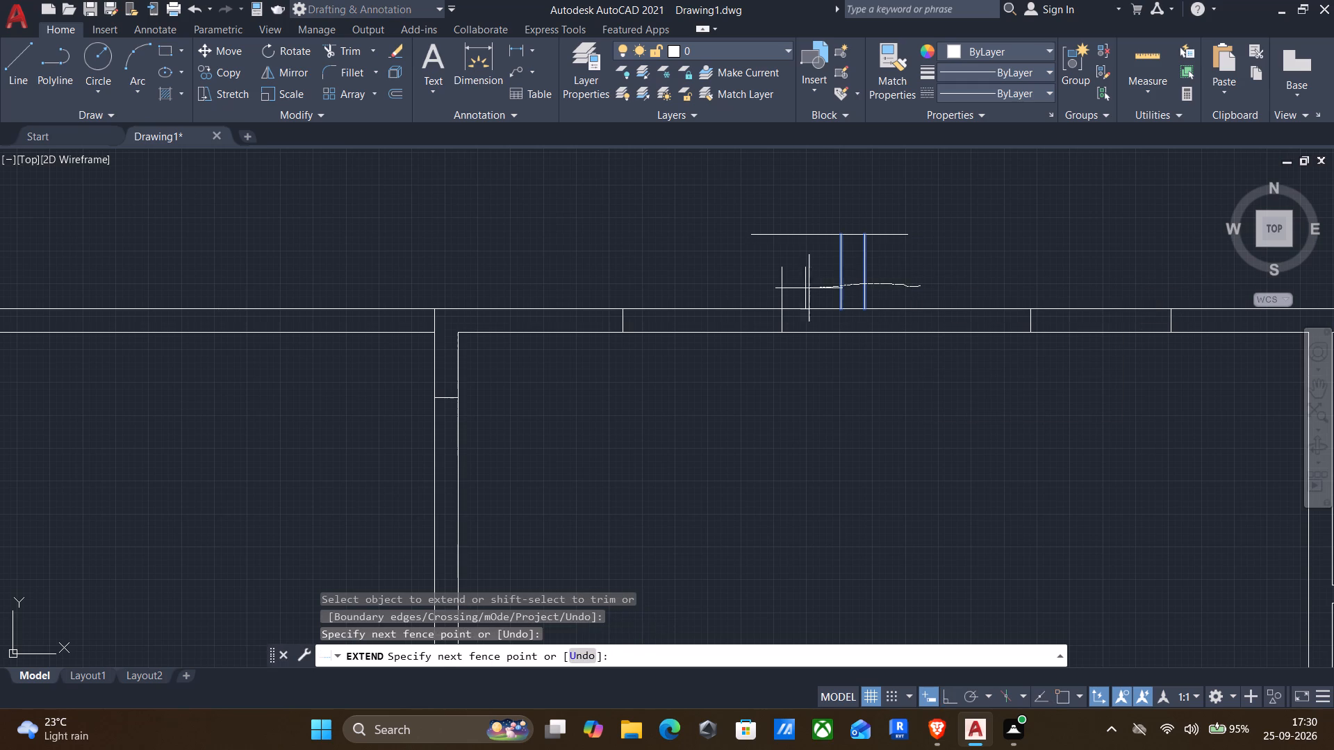
drag(808, 288, 744, 276)
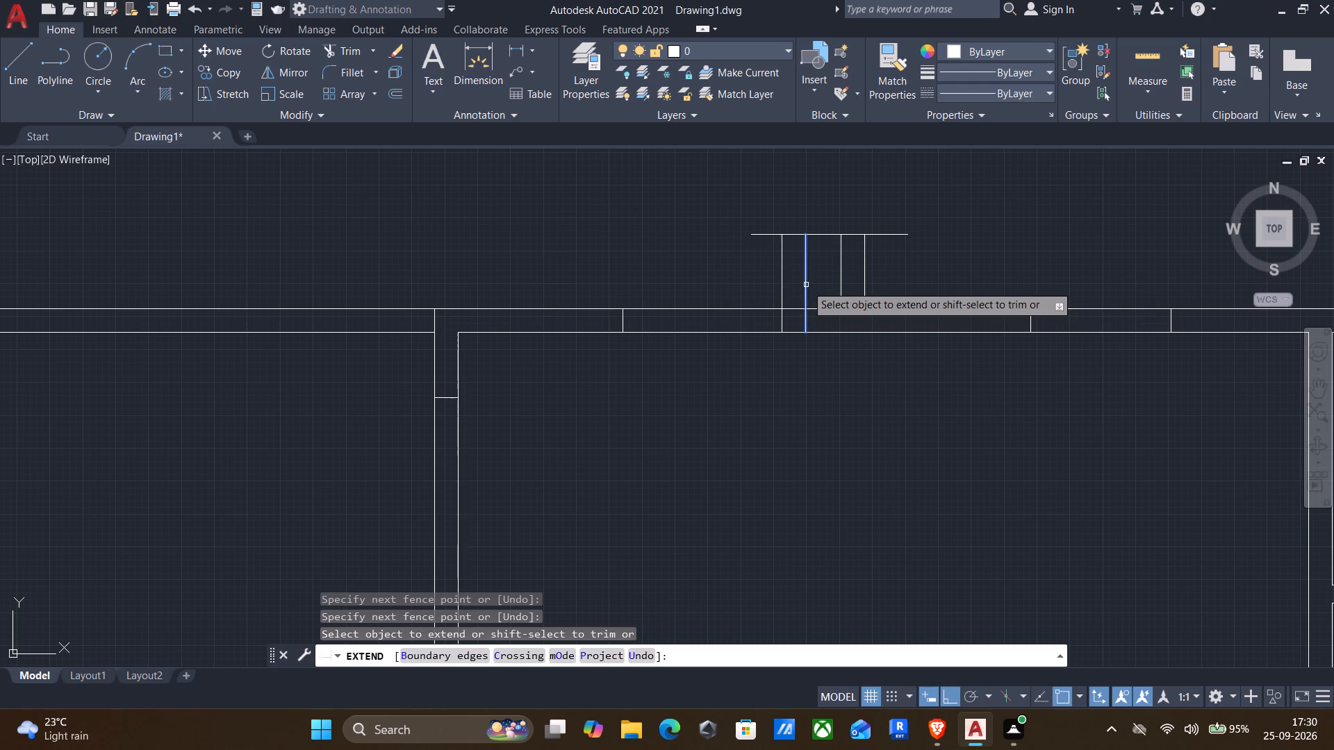
click(806, 285)
key(Escape)
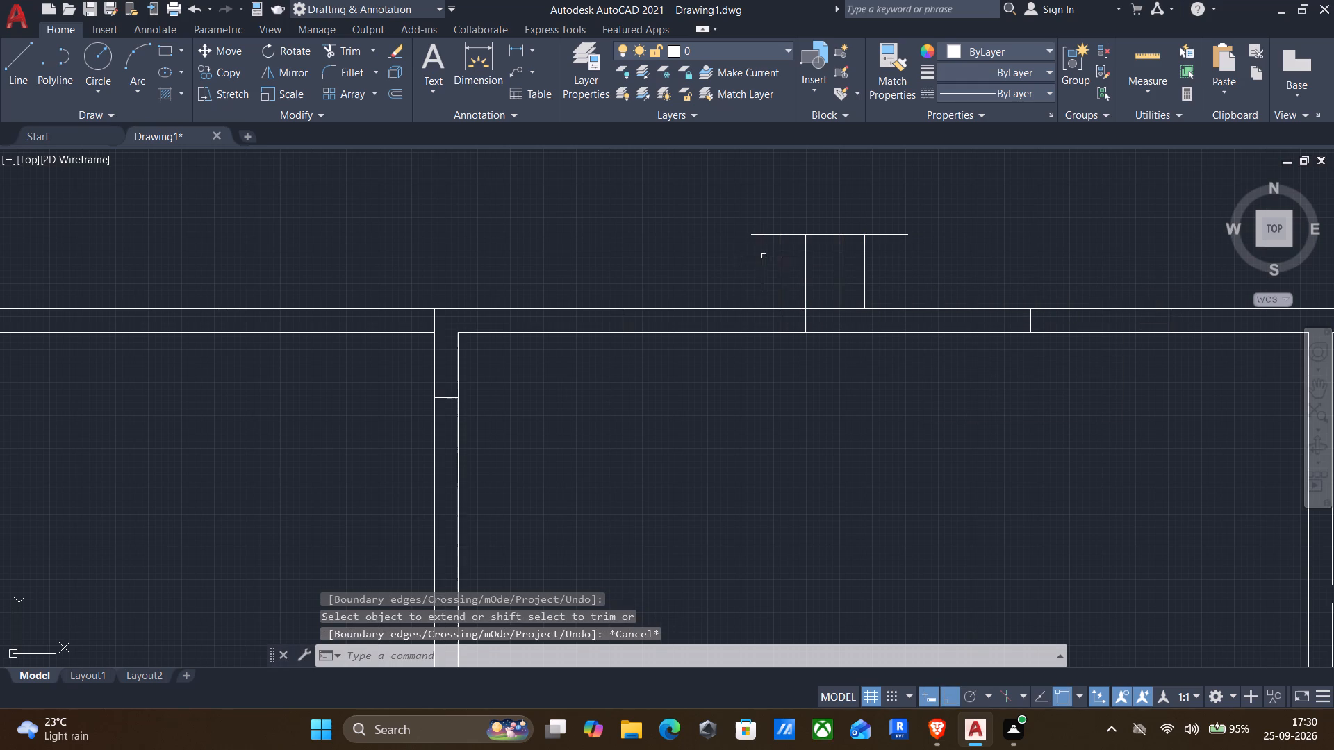
Trim the vertical pieces inside the top wall and the outer wall line between each 9" pair of projecting lines.
key(t)
key(r)
key(Return)
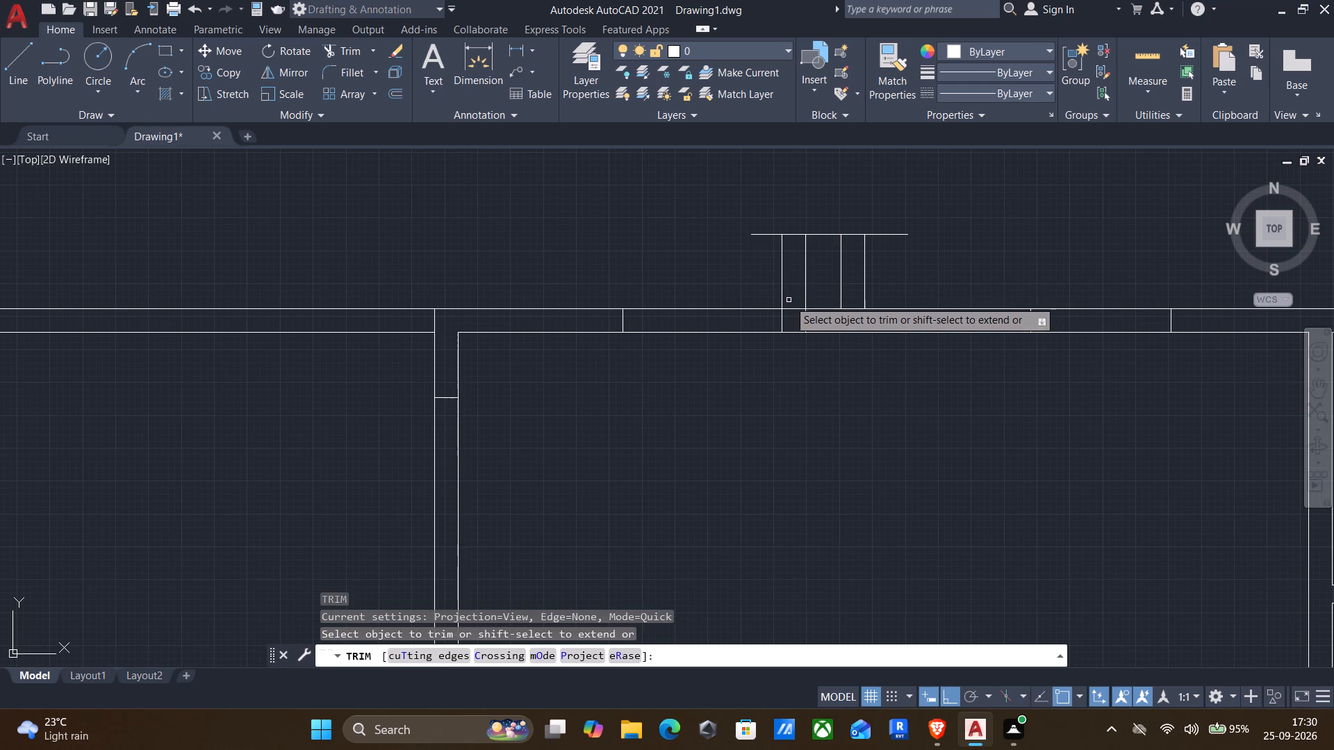
scroll(791, 306, up, 2)
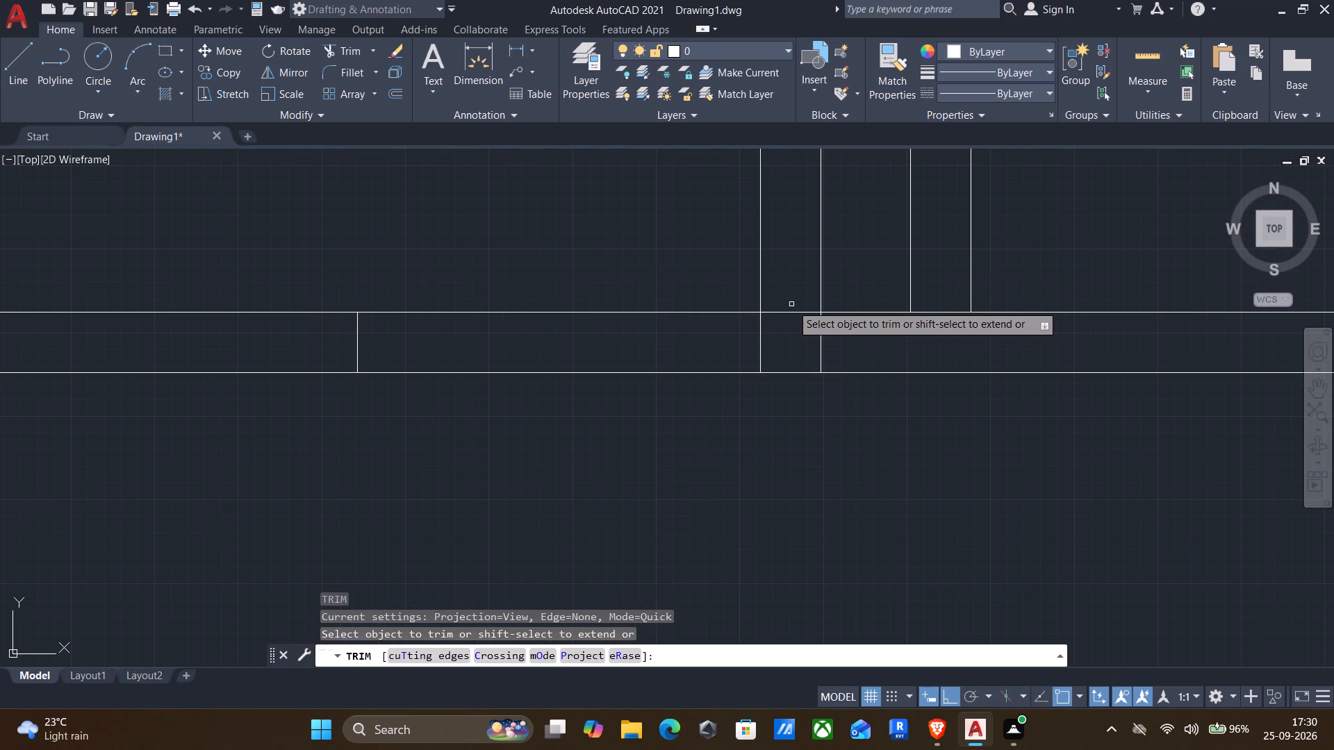
drag(737, 343, 767, 315)
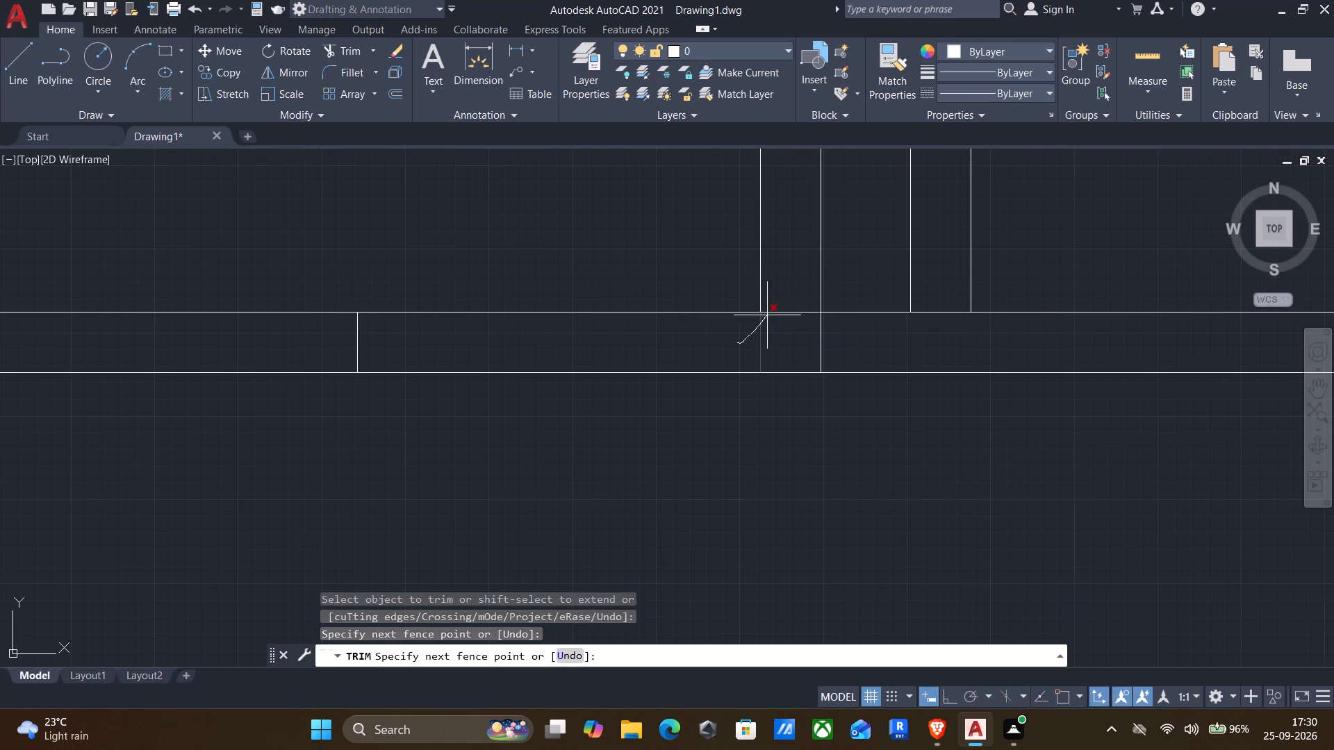
drag(767, 315, 941, 309)
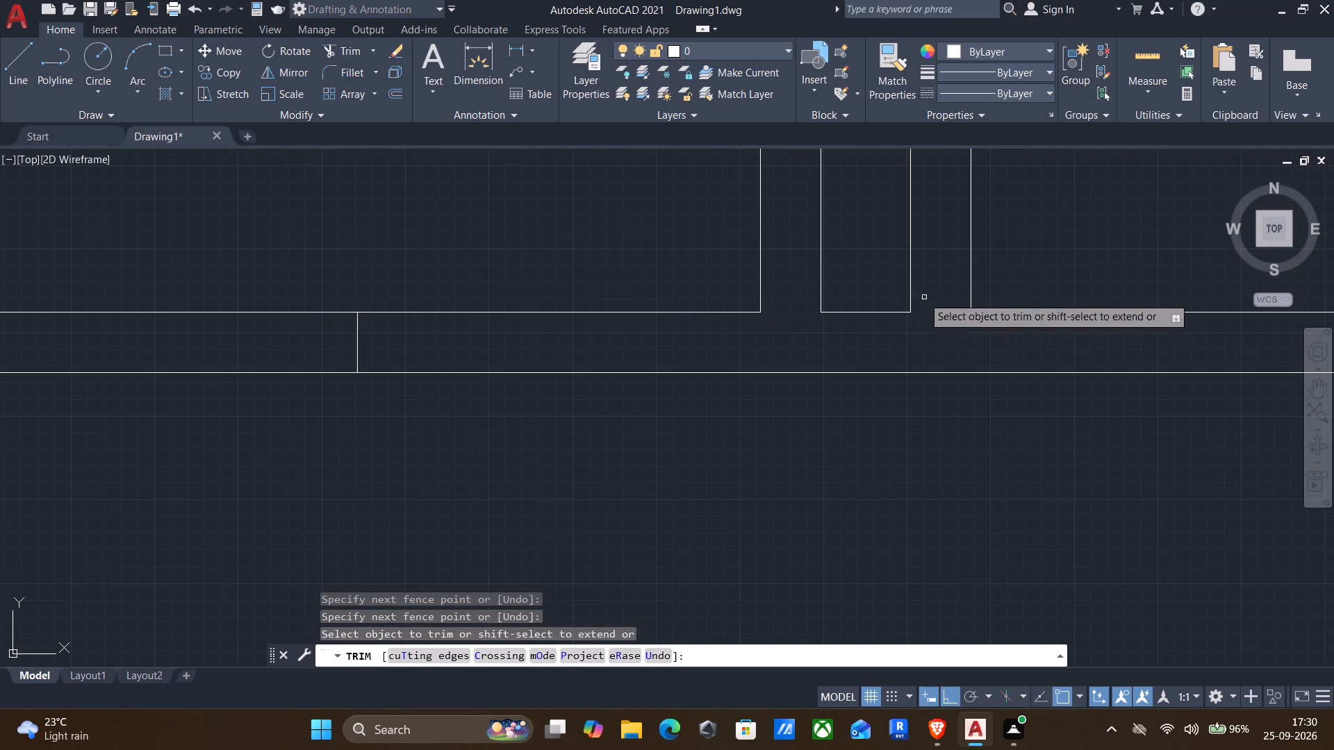
Trim the horizontal line's two overhanging ends and its middle portion between the two 9" projections.
scroll(866, 304, down, 1)
drag(779, 193, 793, 183)
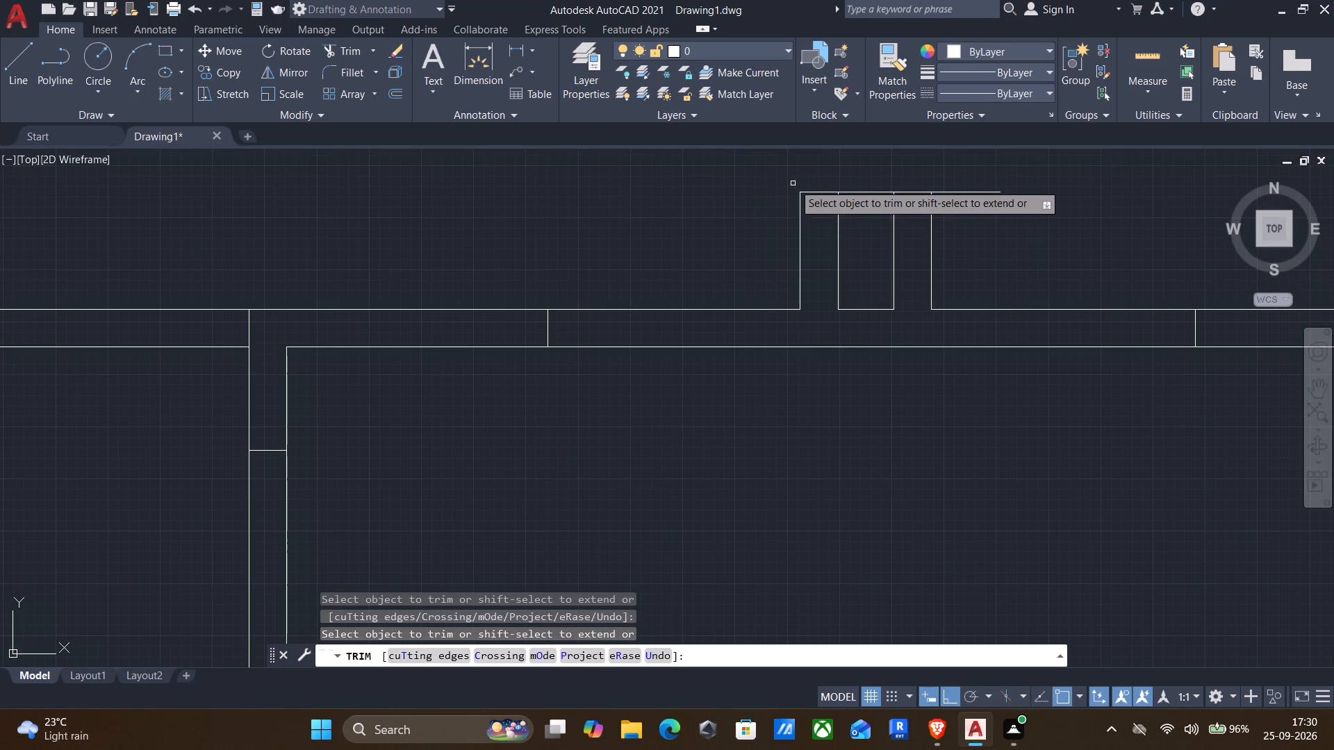
drag(793, 183, 795, 183)
drag(864, 183, 875, 197)
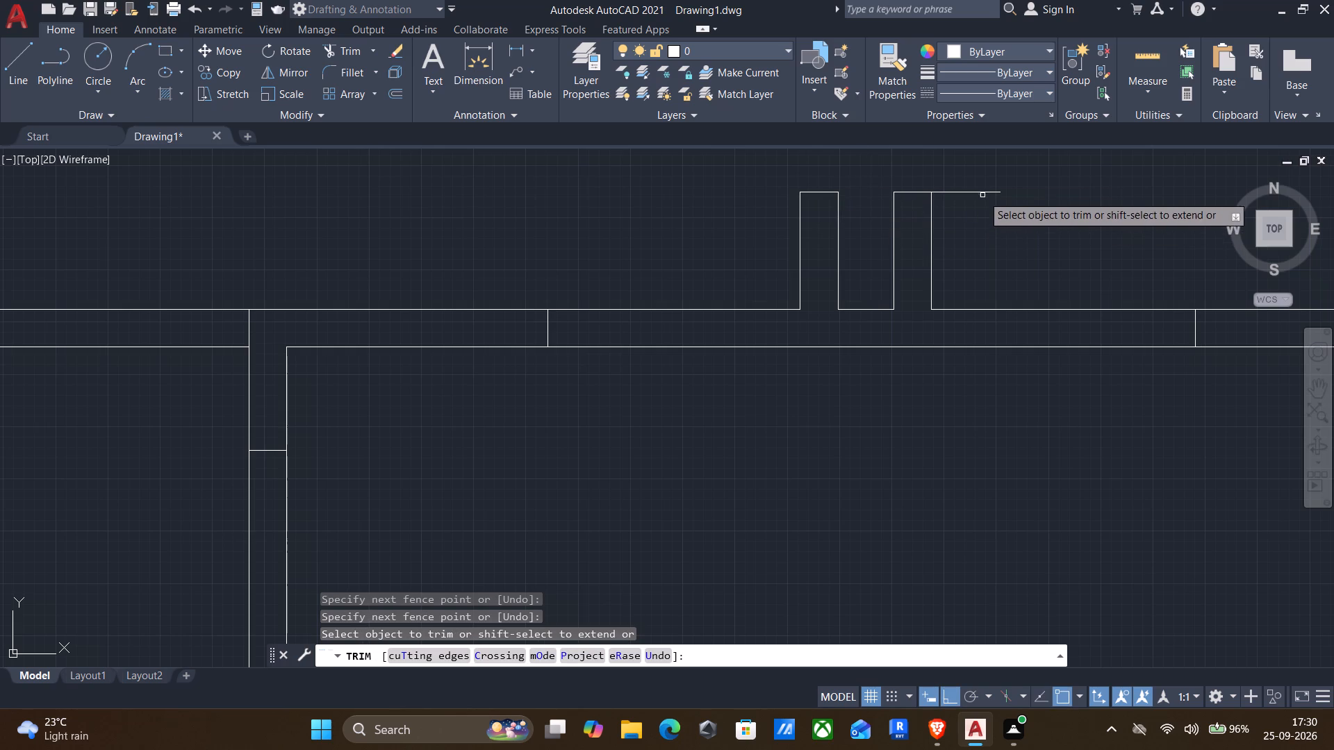
drag(980, 186, 977, 179)
drag(969, 173, 978, 219)
drag(978, 220, 969, 178)
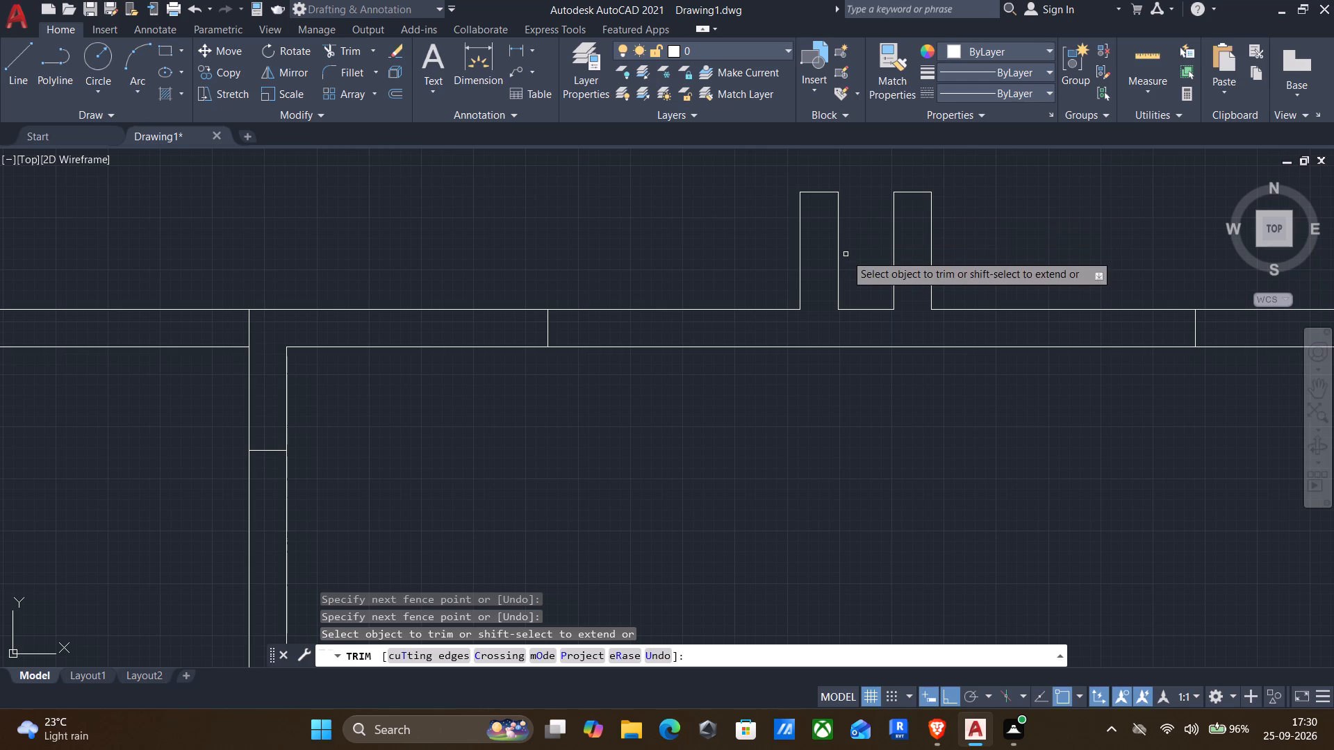
key(Escape)
Draw a horizontal line joining the upper inner corners of the two projections, closing the gap between them.
key(l)
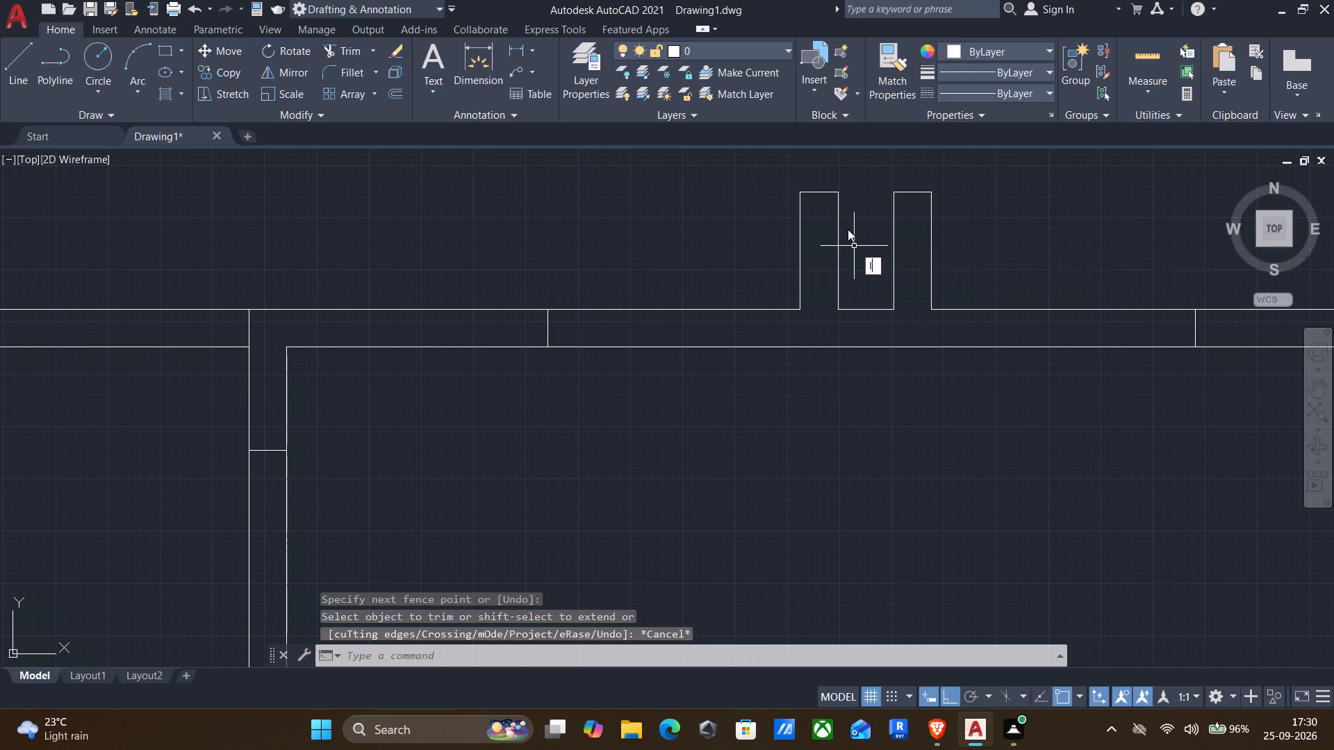
key(Return)
click(838, 190)
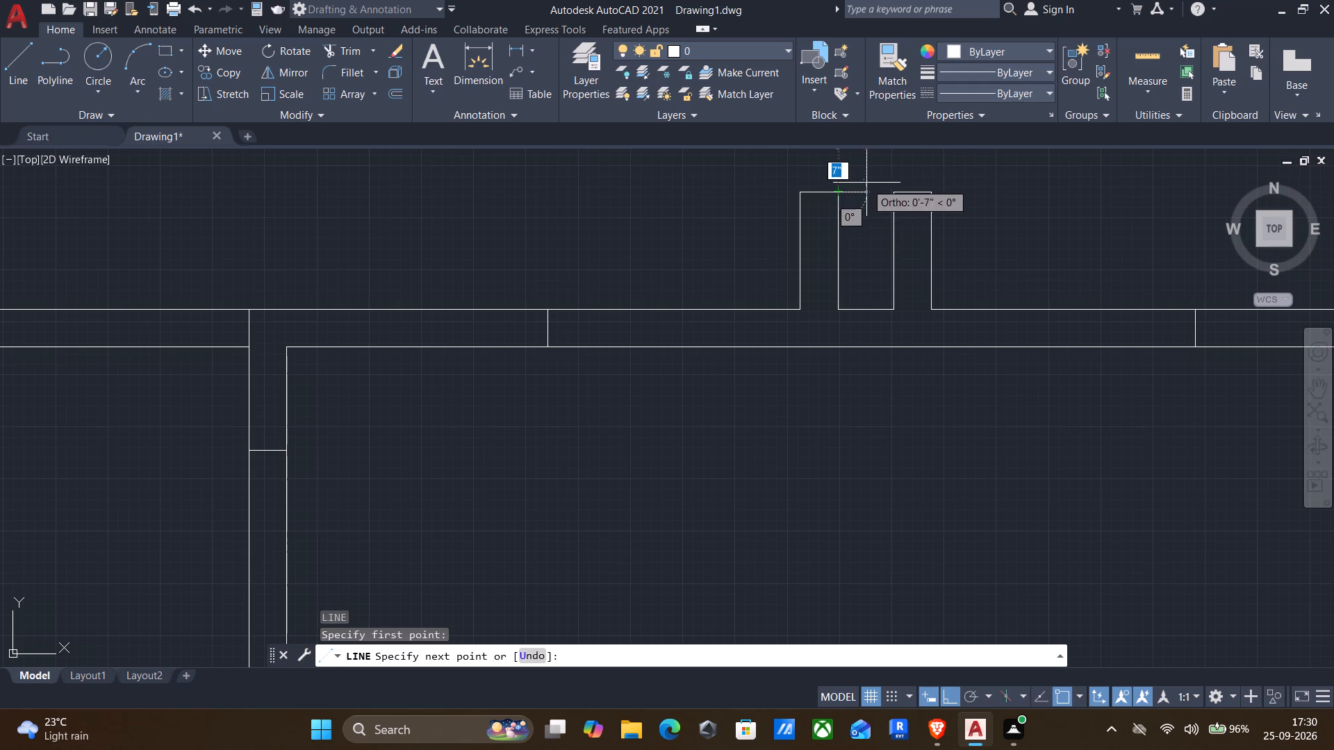
click(896, 191)
key(Return)
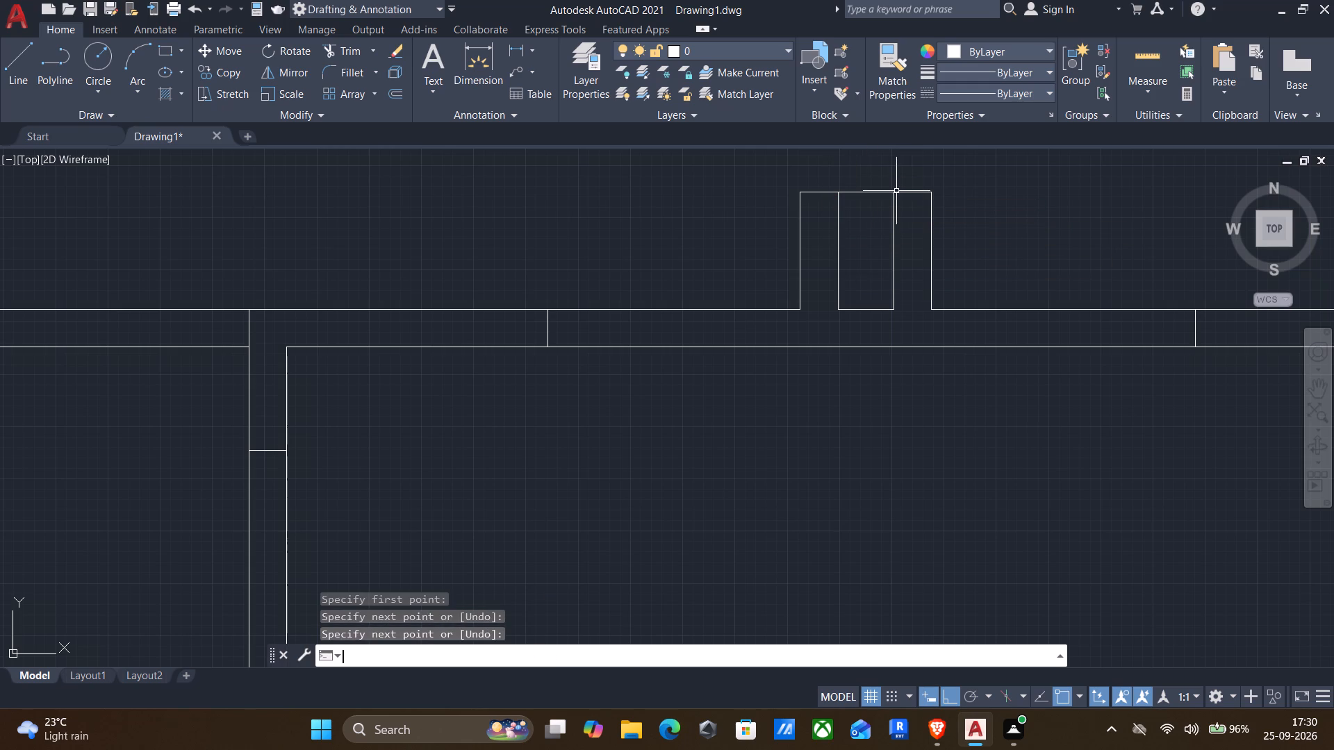
Offset the joining line between the two projections 4" downward, toward the top wall.
key(o)
key(Return)
drag(862, 194, 855, 274)
drag(855, 274, 864, 248)
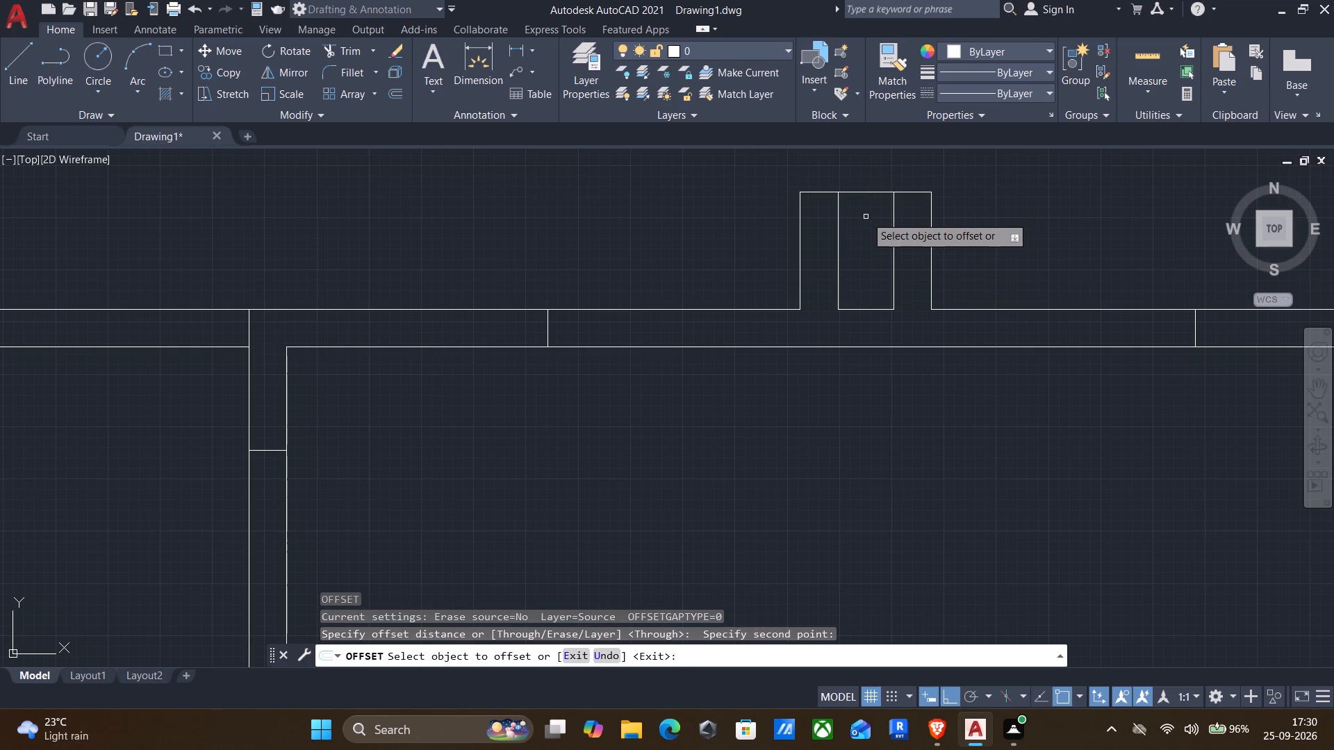
click(853, 194)
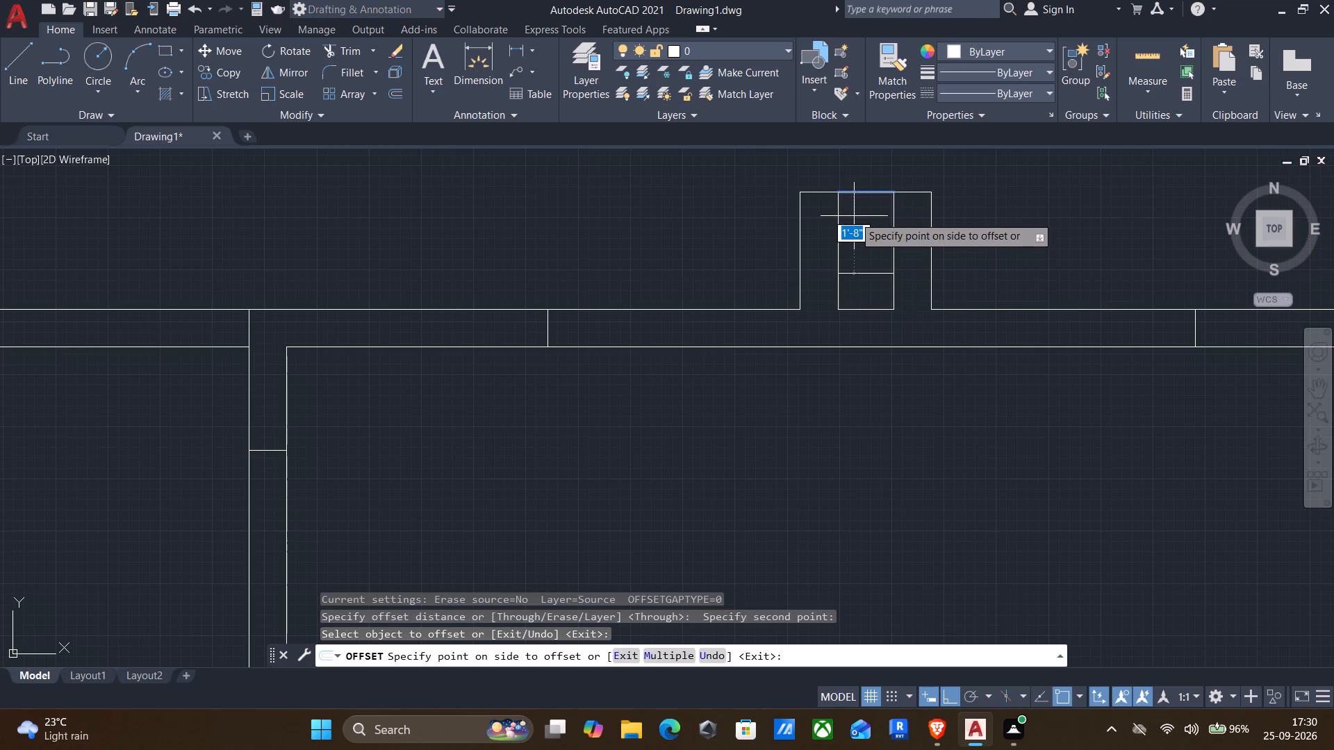
text(4")
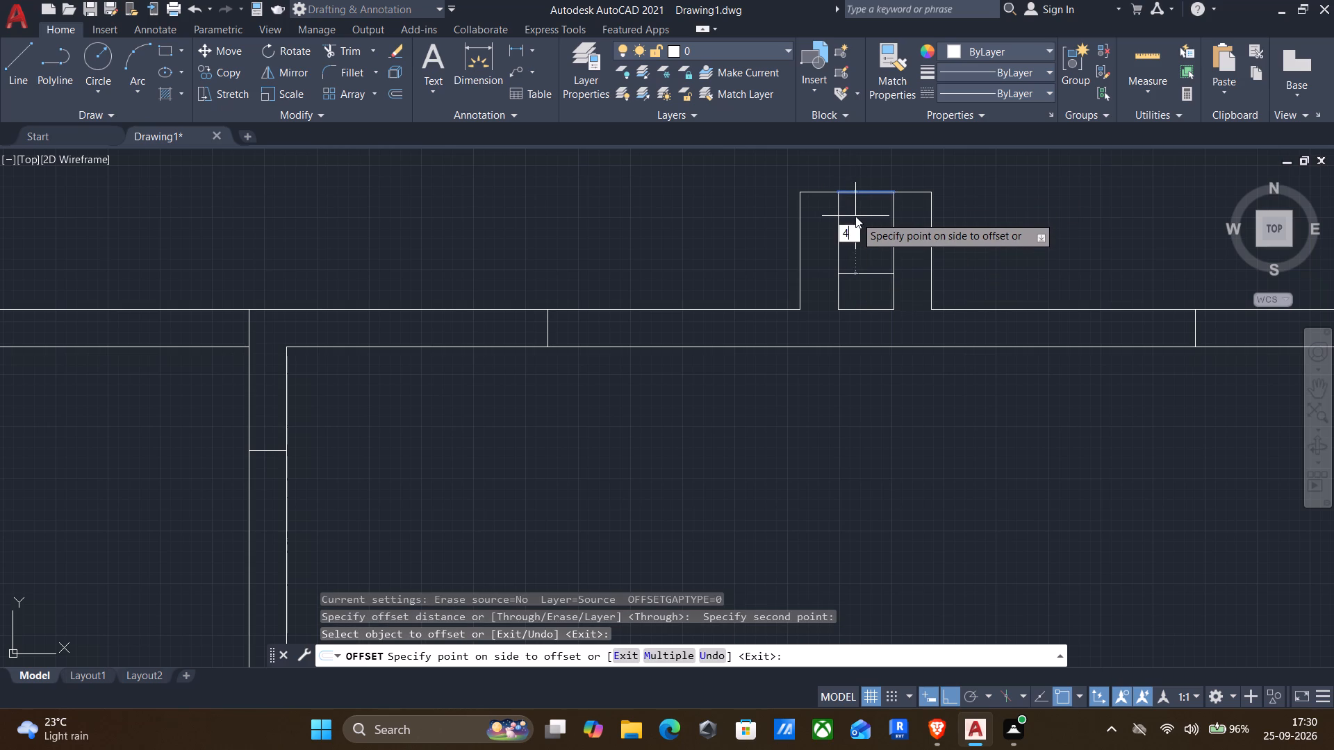
key(Return)
key(Return)
scroll(864, 267, down, 2)
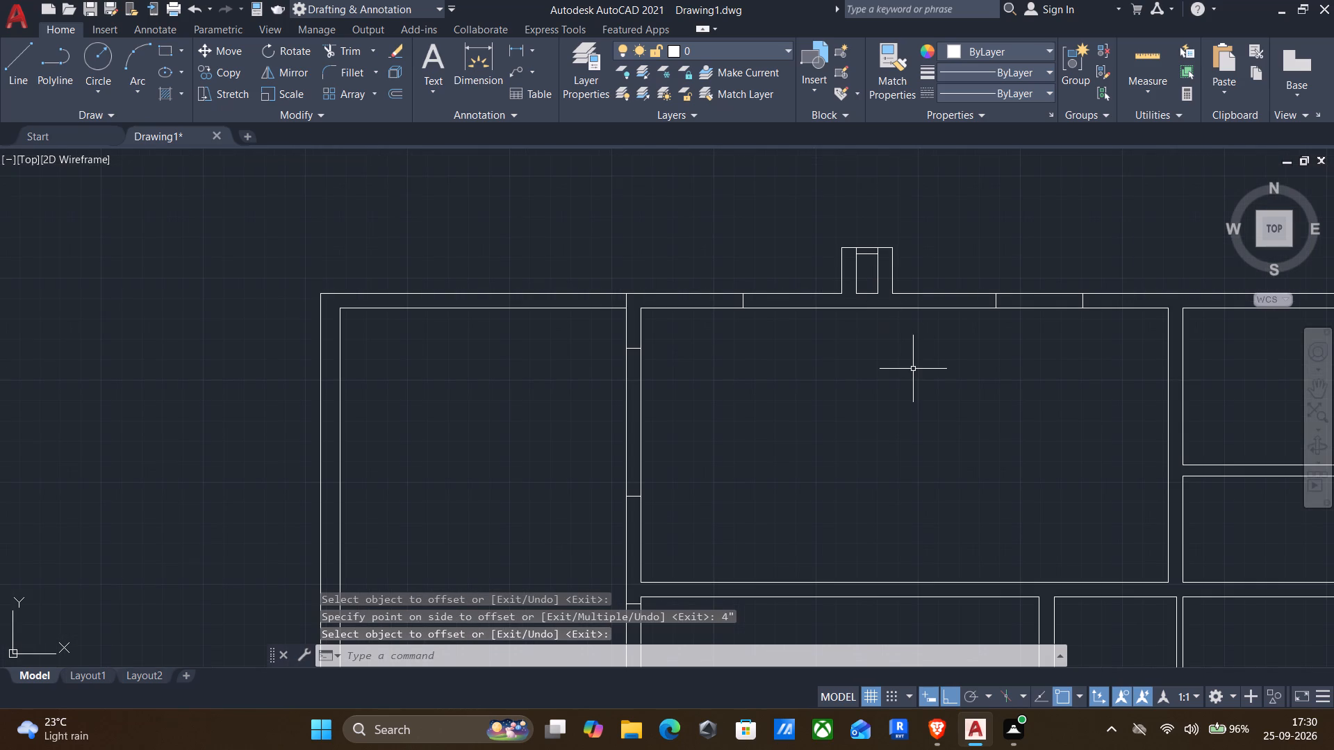
Draw a horizontal line about 26' long from the projection's upper outer corner, extending just past the plan's right outer wall.
middle_drag(976, 419, 975, 423)
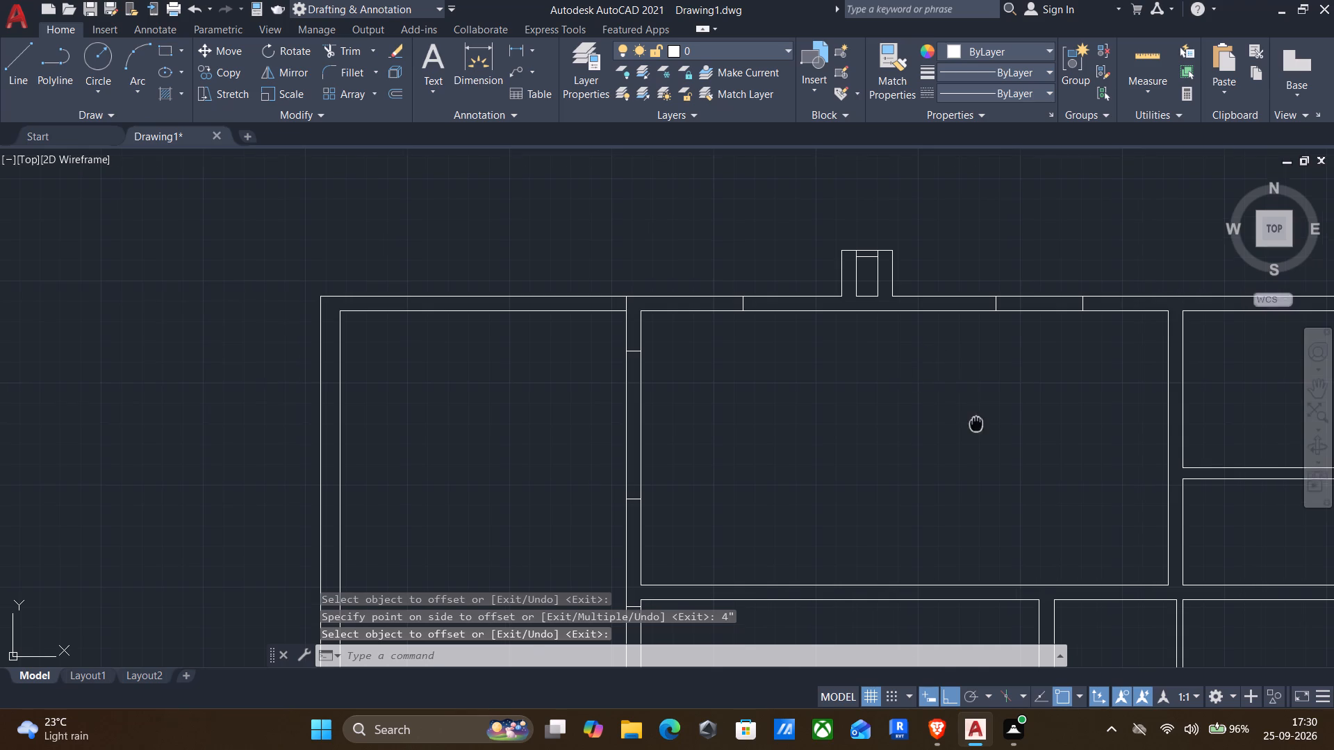
middle_drag(975, 423, 691, 355)
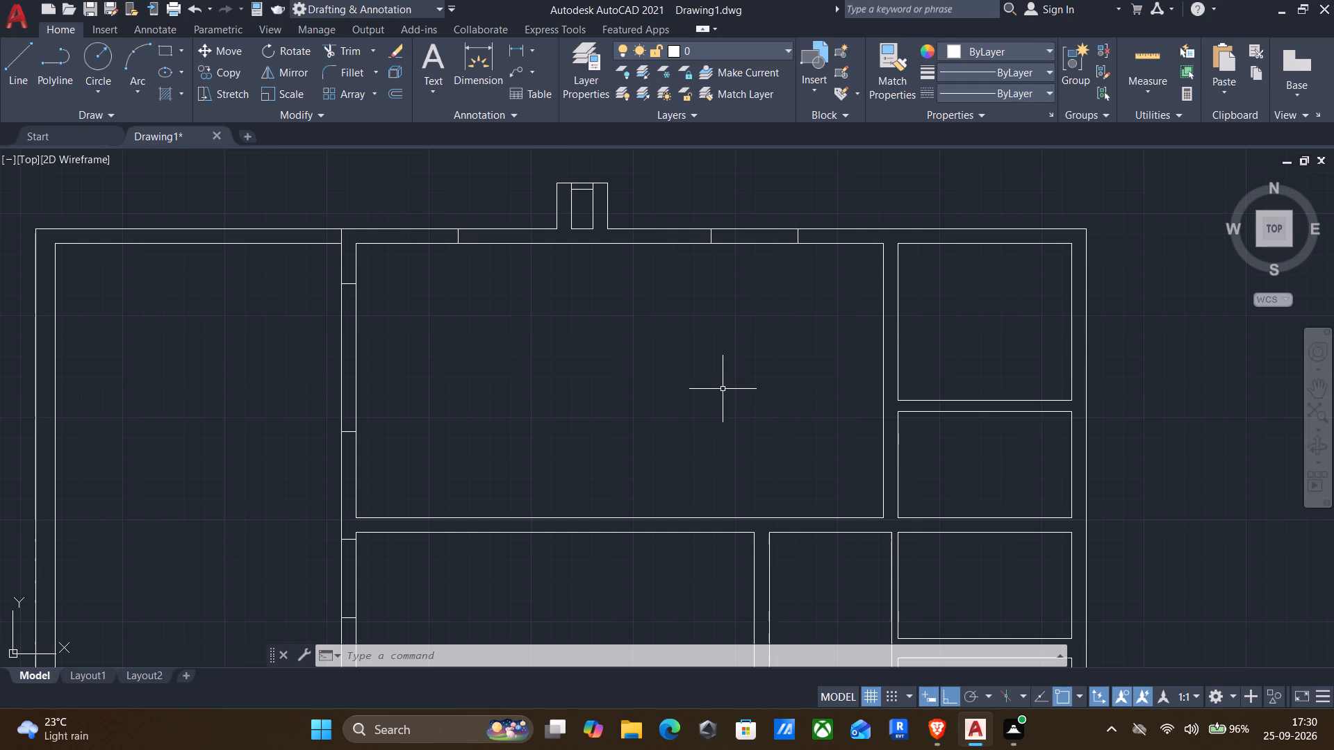
scroll(723, 392, down, 2)
middle_drag(699, 473, 792, 348)
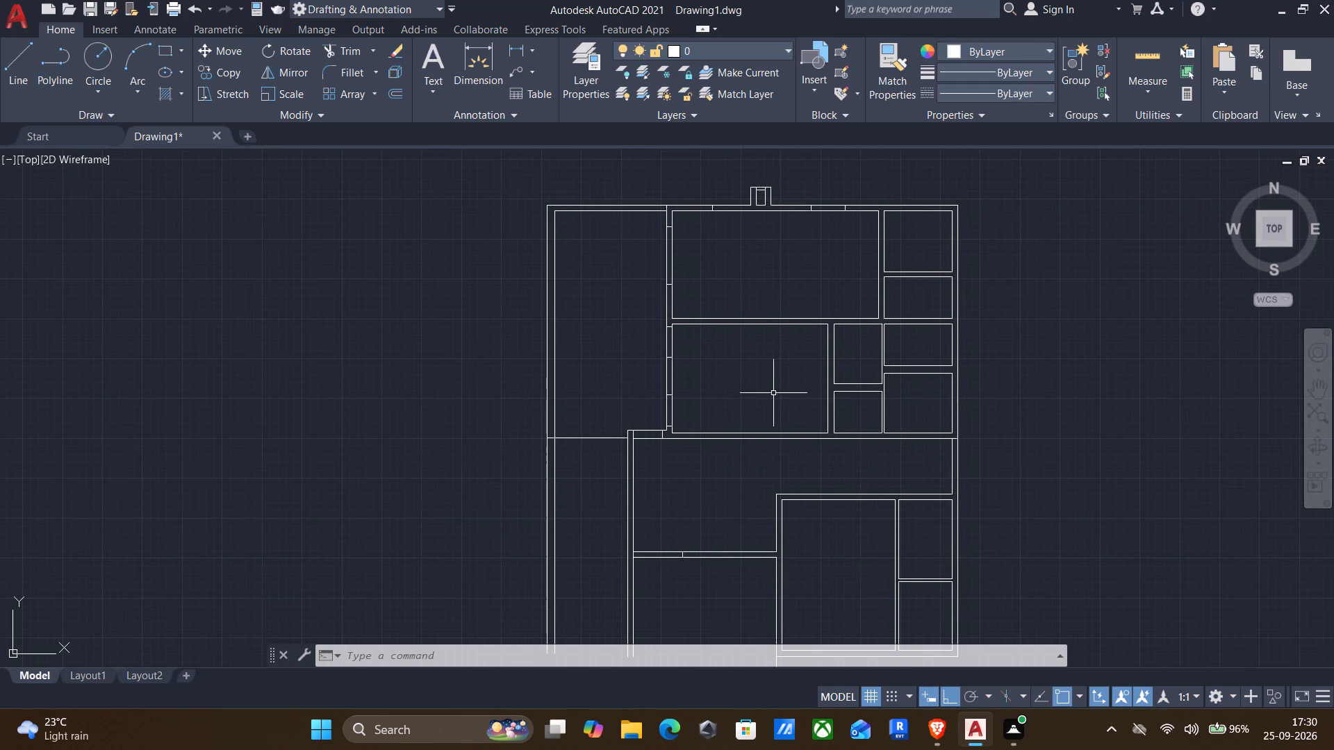
middle_drag(894, 443, 803, 520)
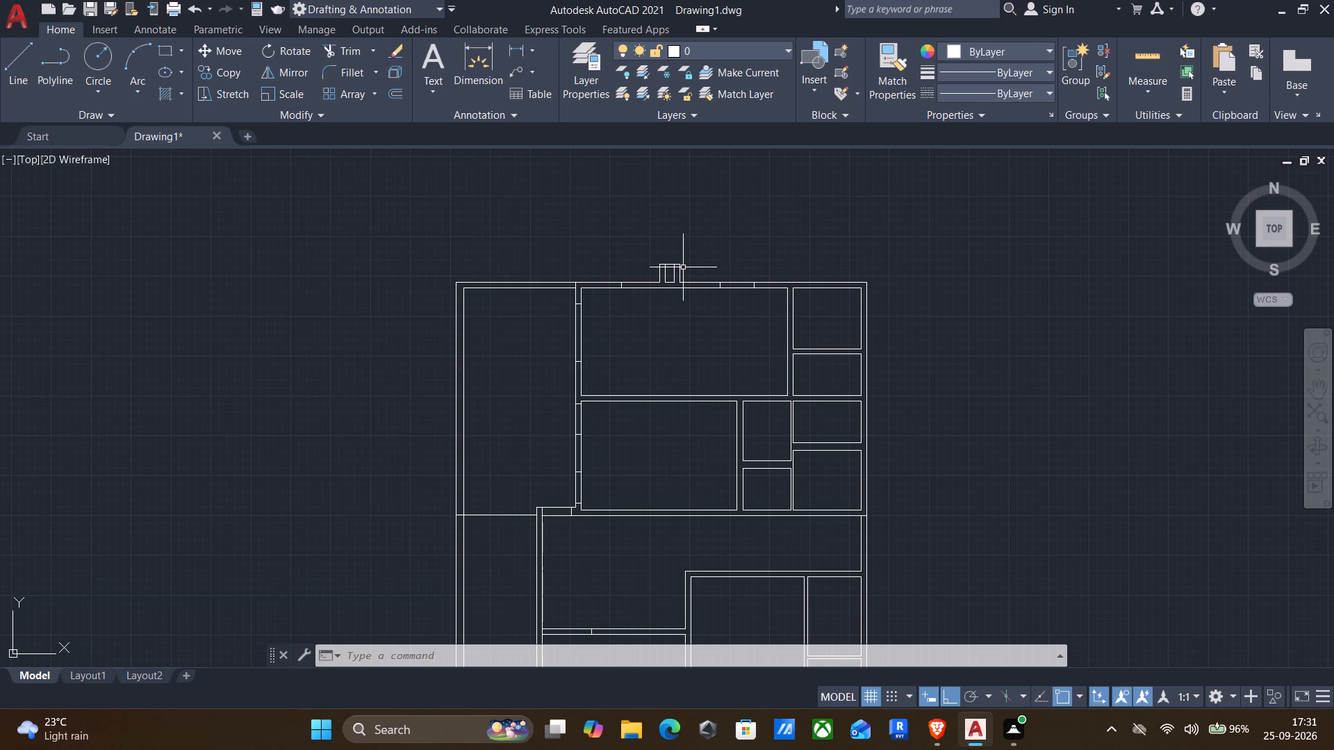
key(l)
key(Return)
scroll(673, 259, up, 3)
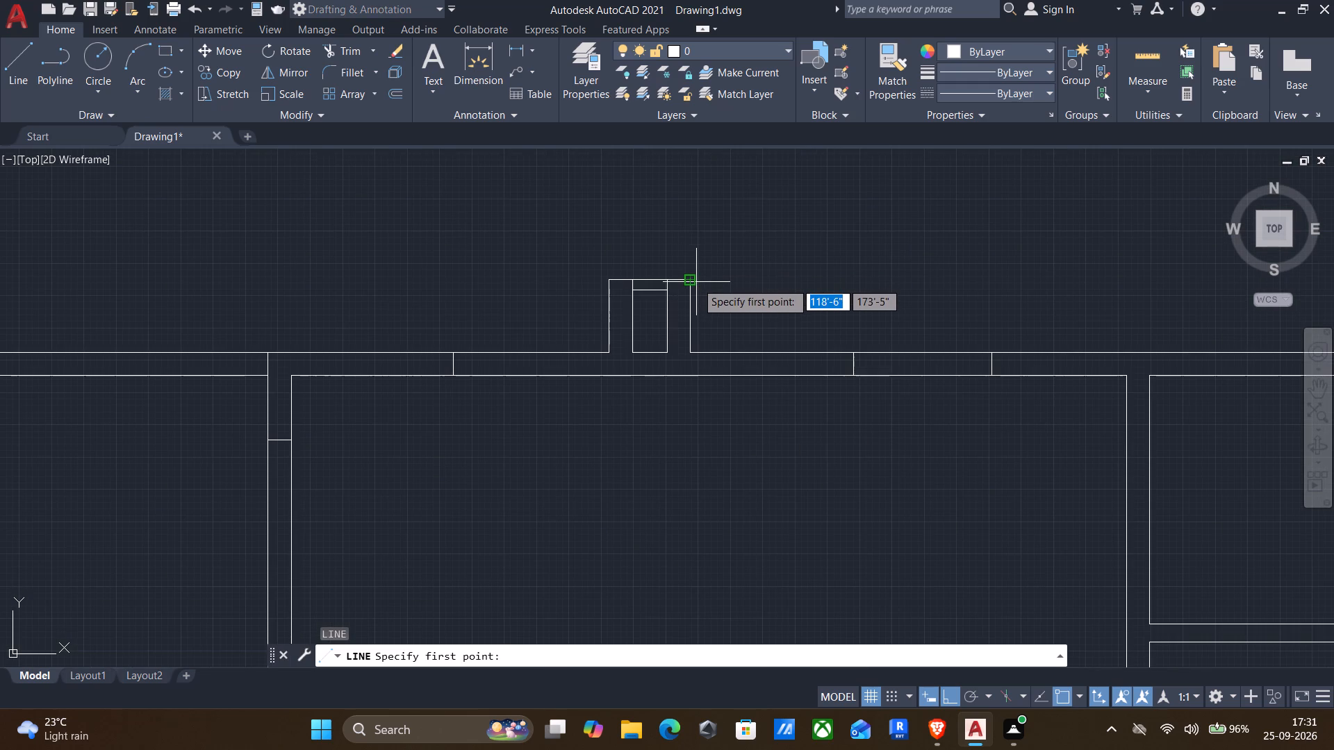
click(693, 280)
scroll(693, 280, down, 2)
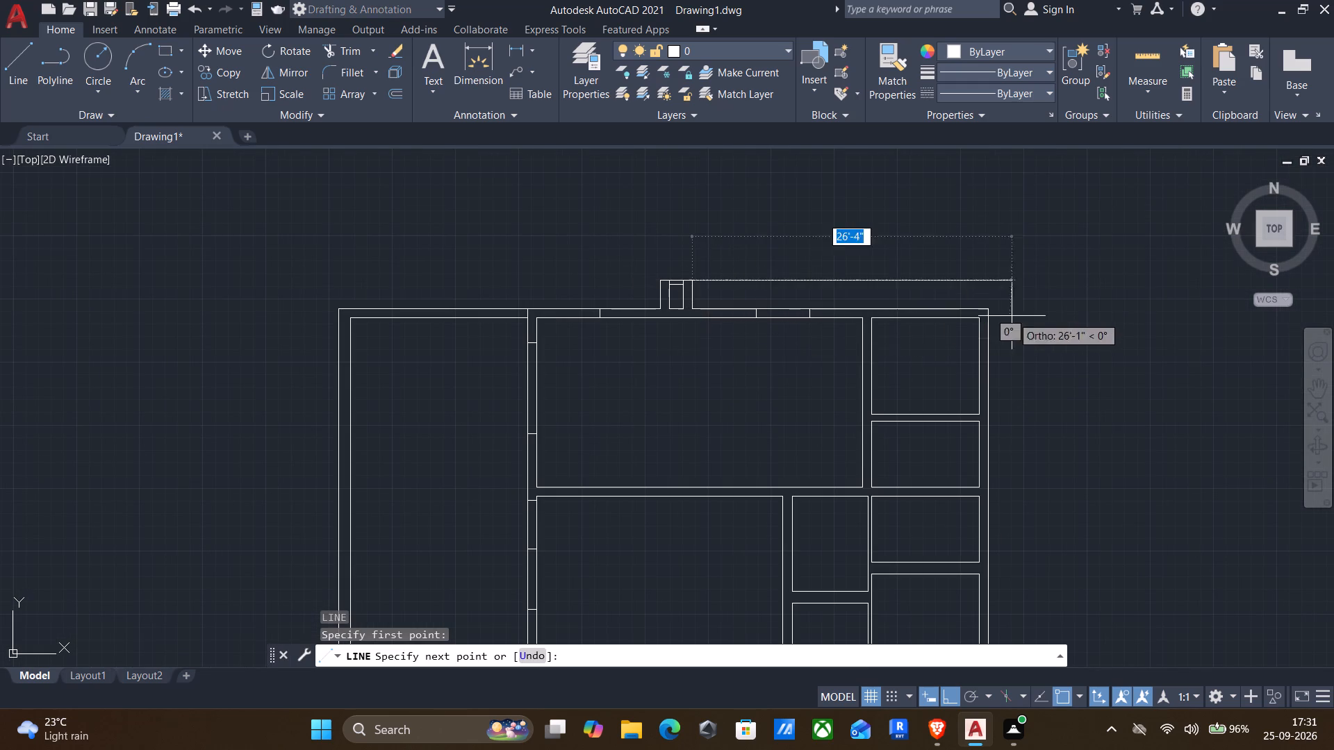
click(1017, 276)
key(Return)
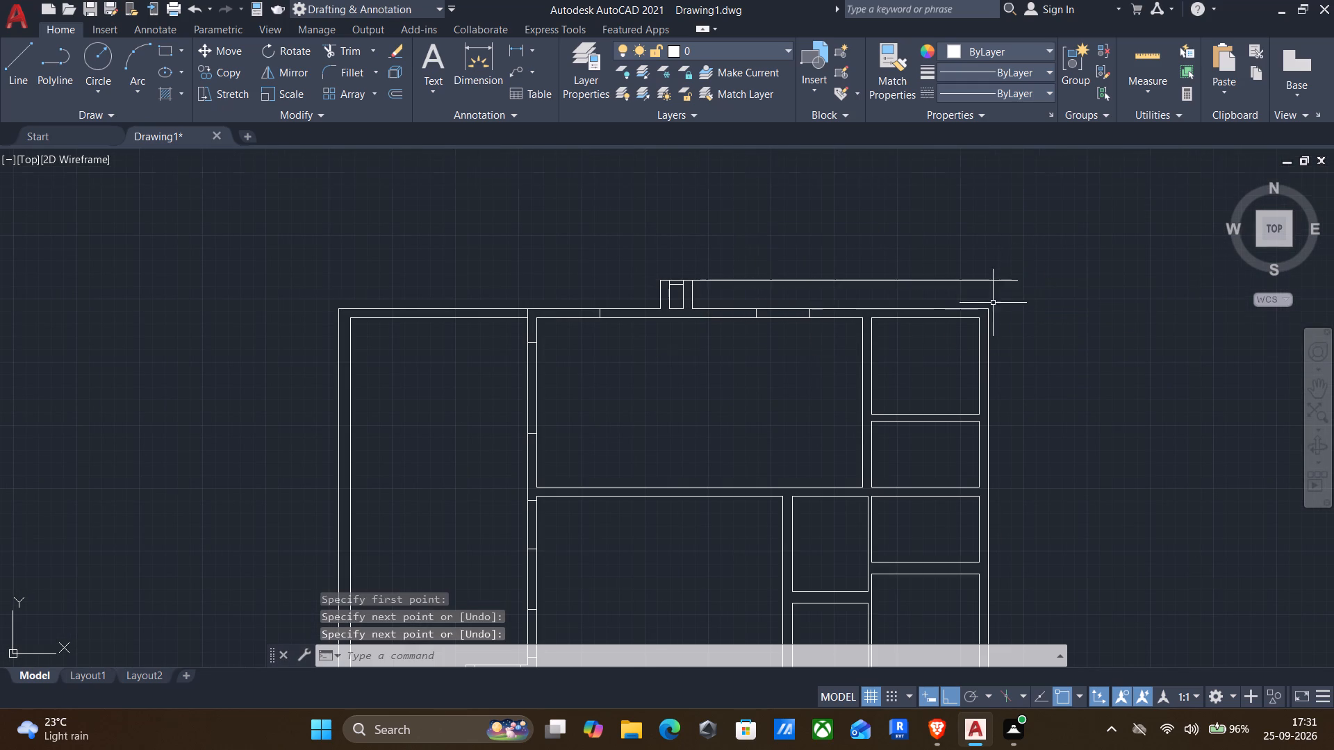
Draw two vertical lines from the outer top wall to the long horizontal line, one at the plan's right corner and one farther left above the corner room.
scroll(992, 304, up, 3)
key(Return)
drag(960, 320, 954, 240)
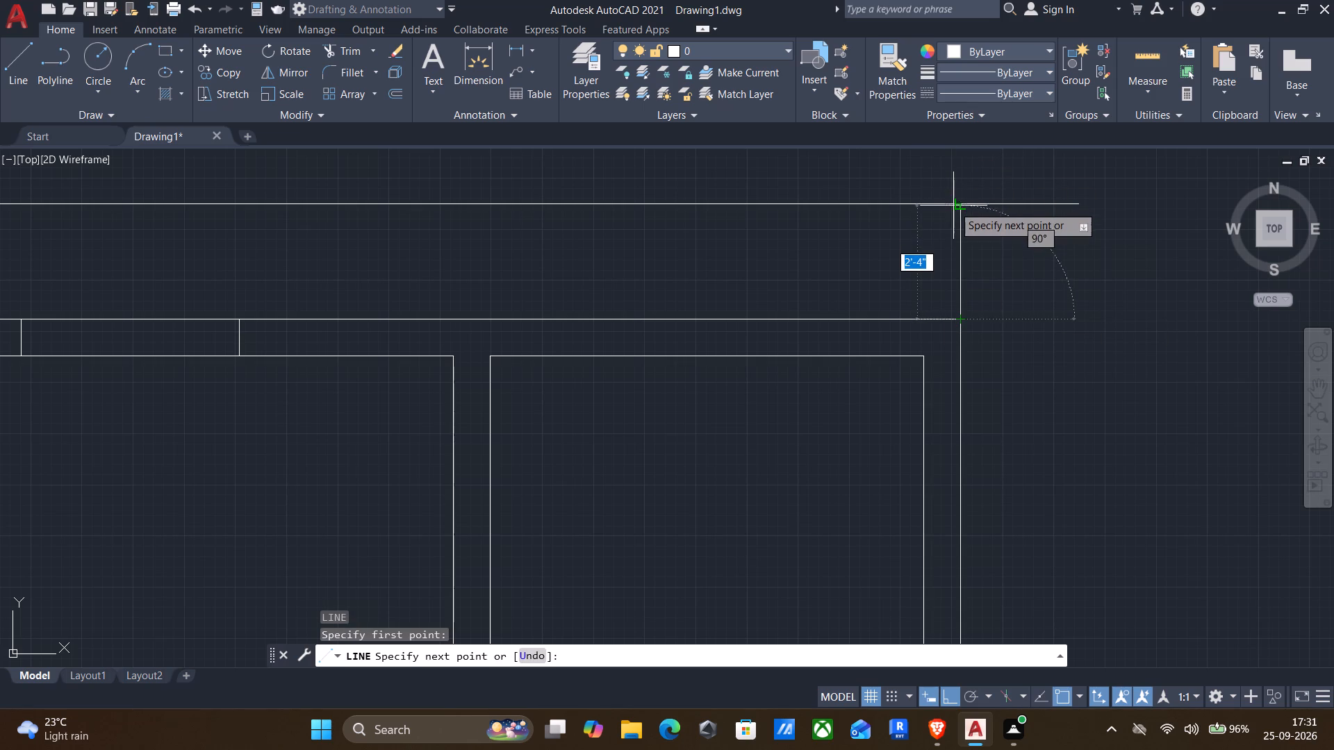
click(953, 206)
key(Return)
key(Return)
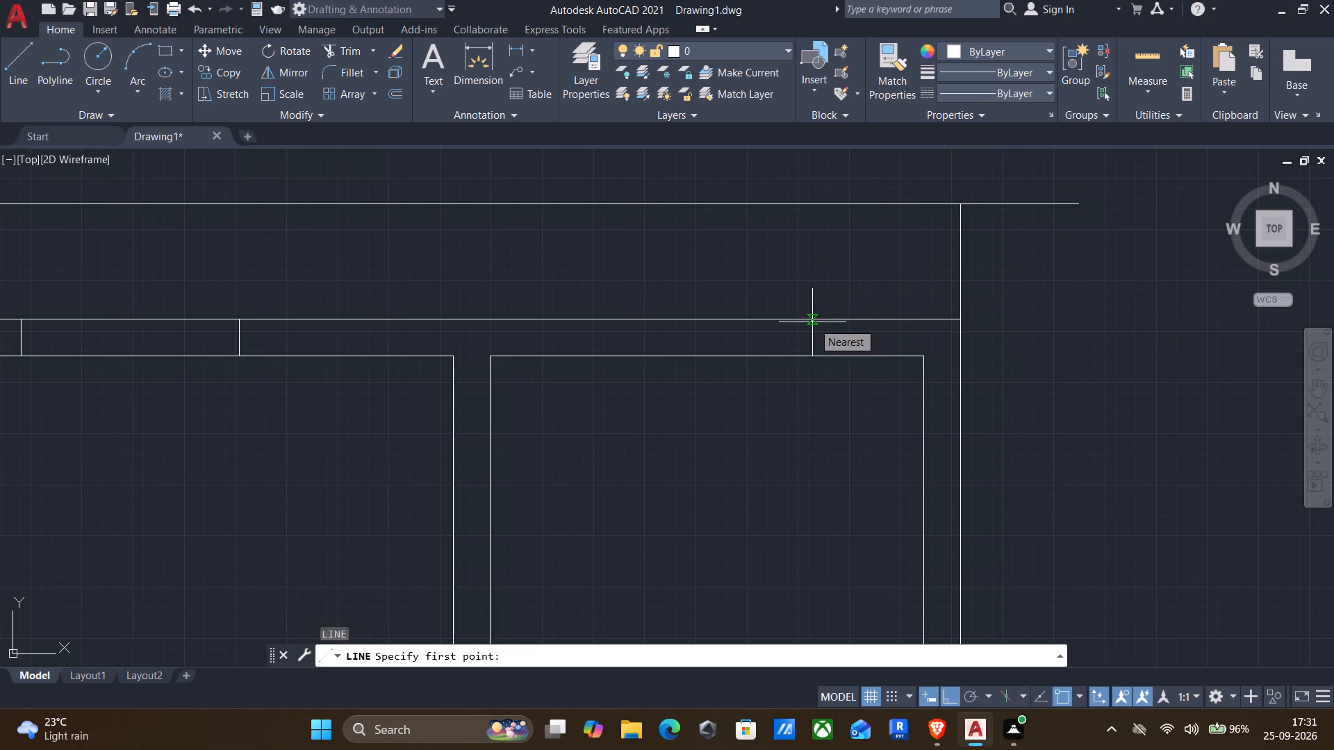
click(805, 319)
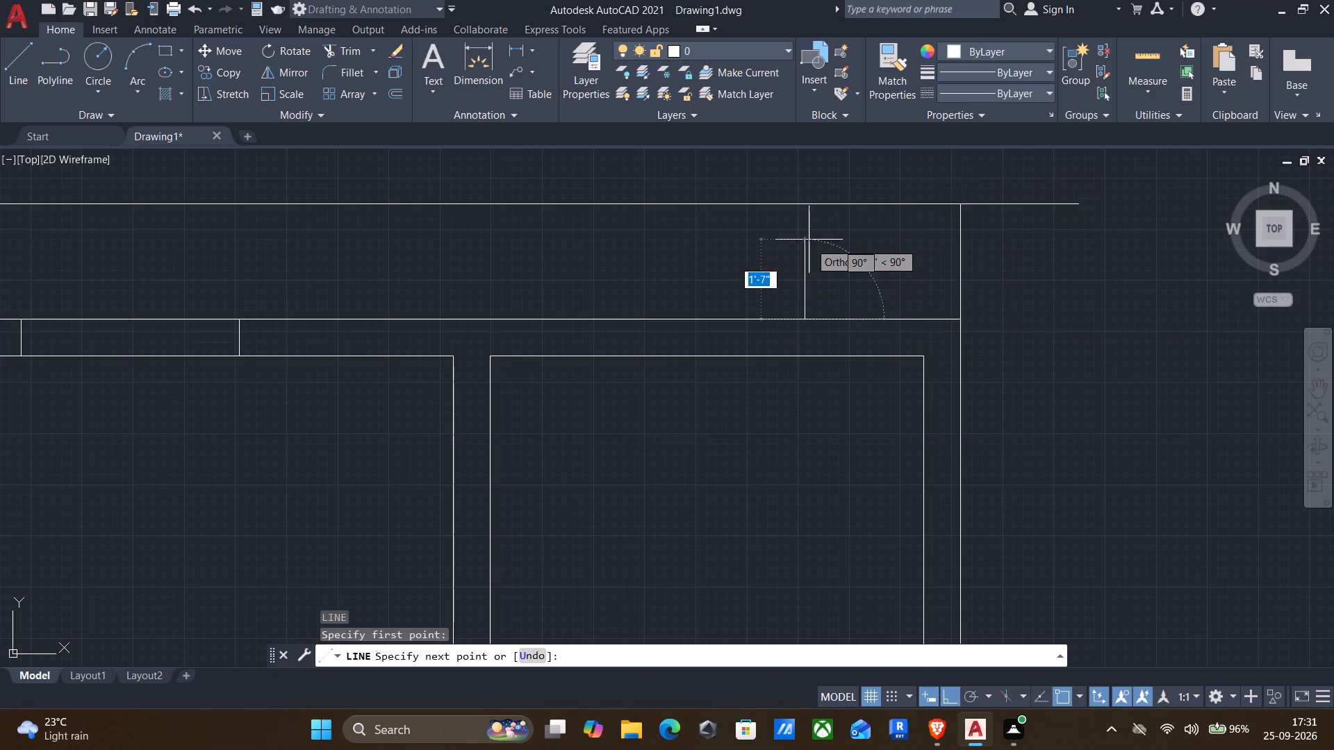
click(806, 200)
key(Return)
Offset both new vertical lines 5" inward, toward each other.
key(o)
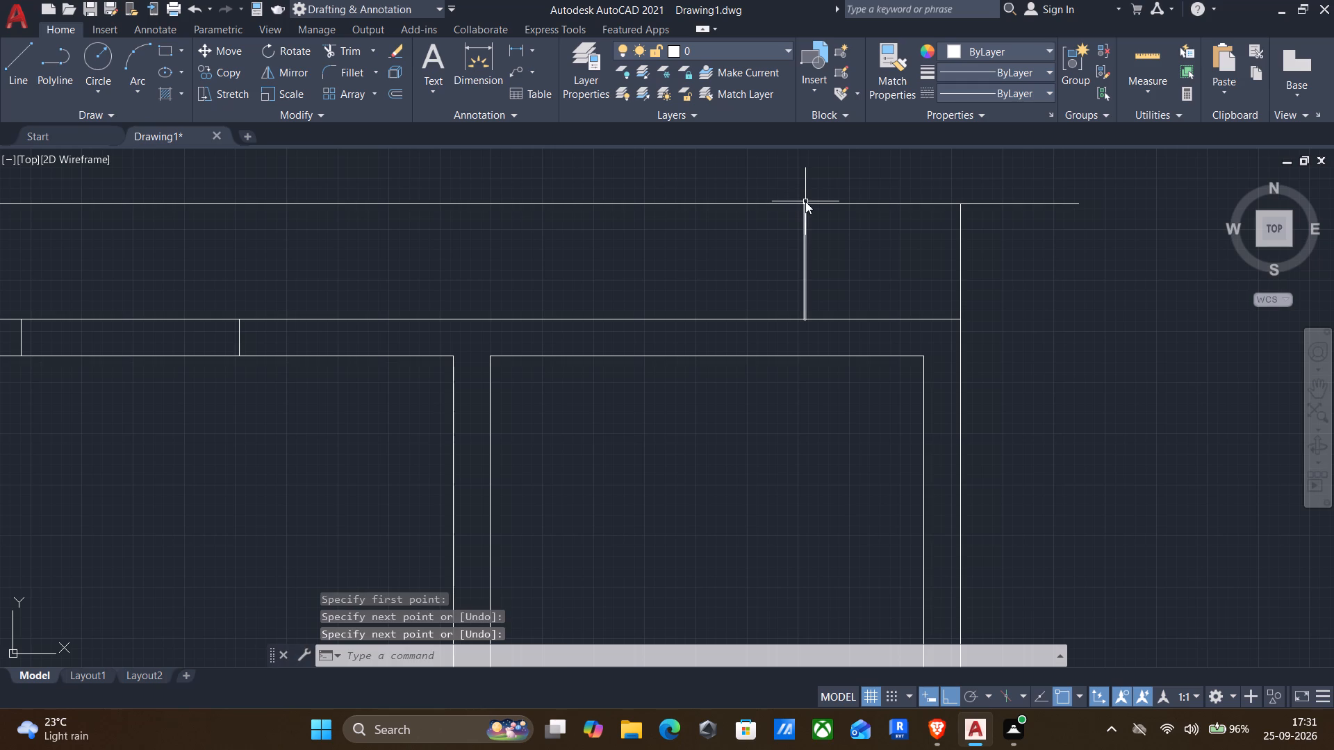
key(Return)
click(948, 262)
click(914, 282)
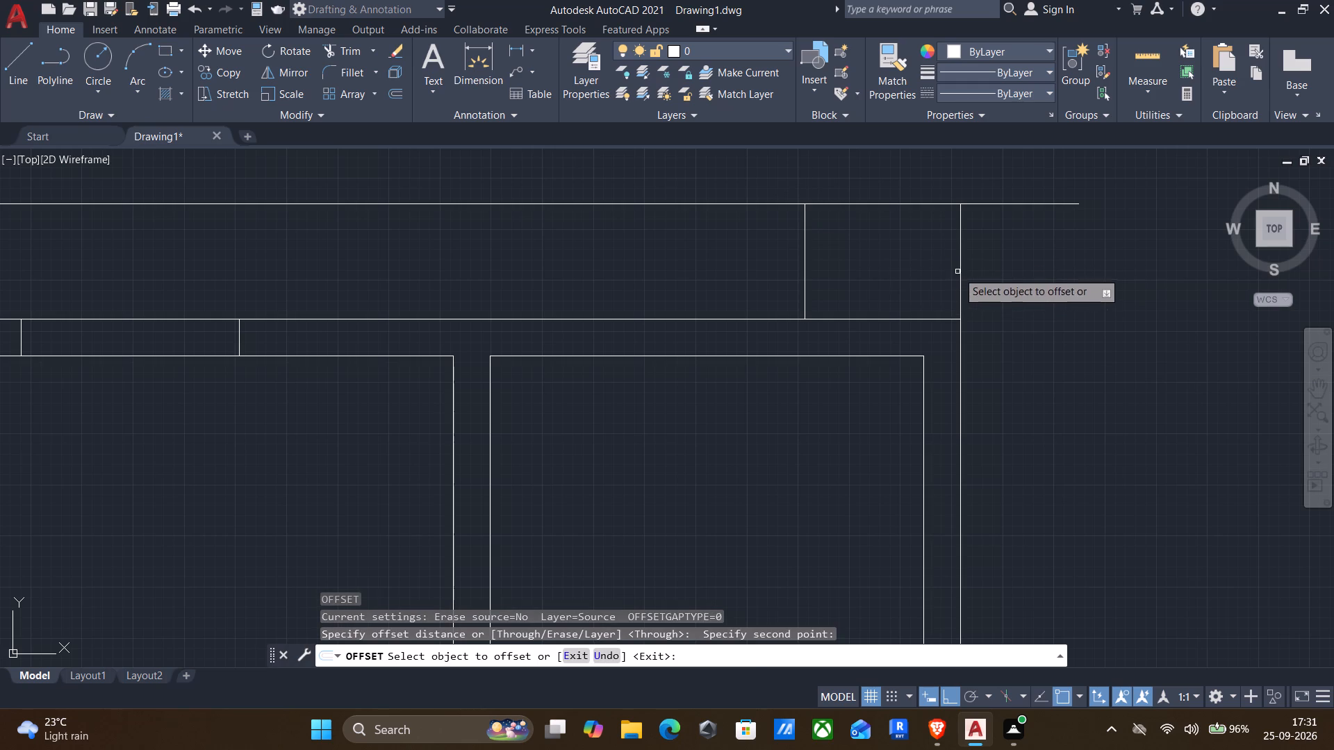
click(958, 271)
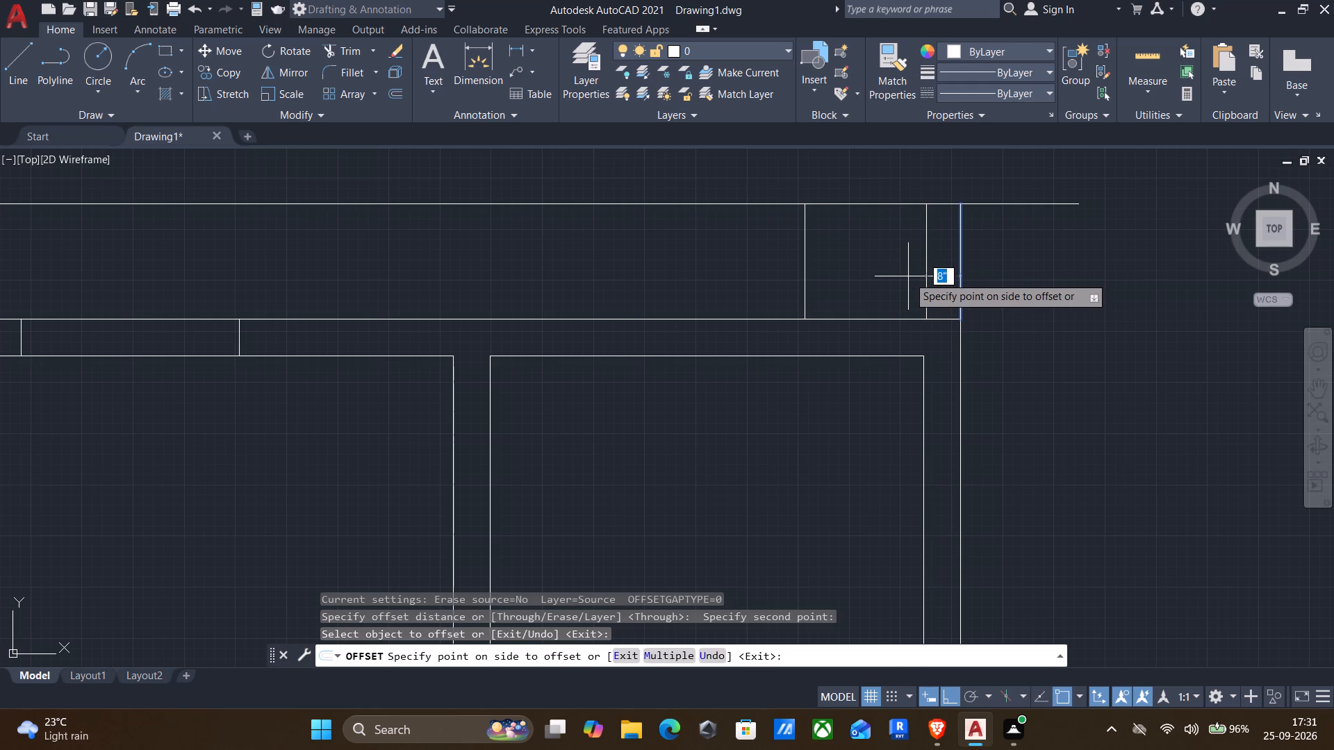
key(5)
key(shift+quotedbl)
key(Return)
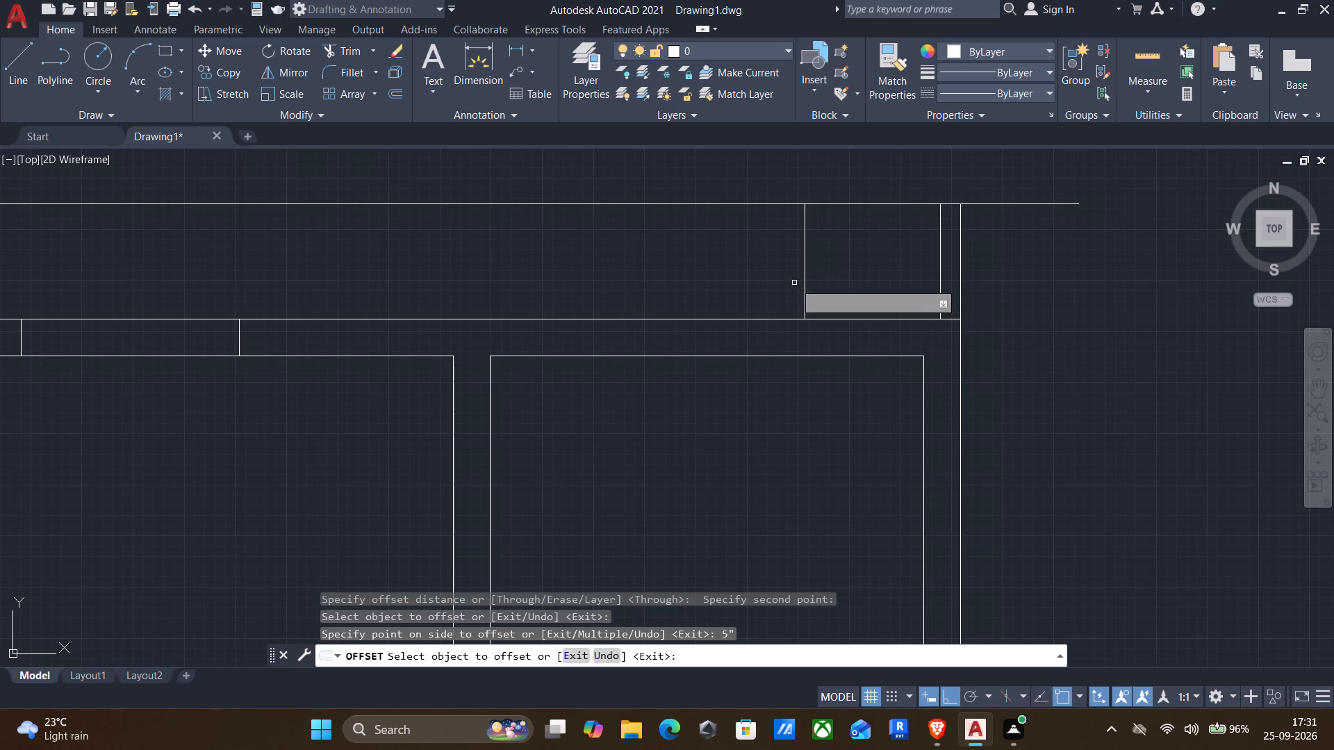
click(806, 267)
key(4)
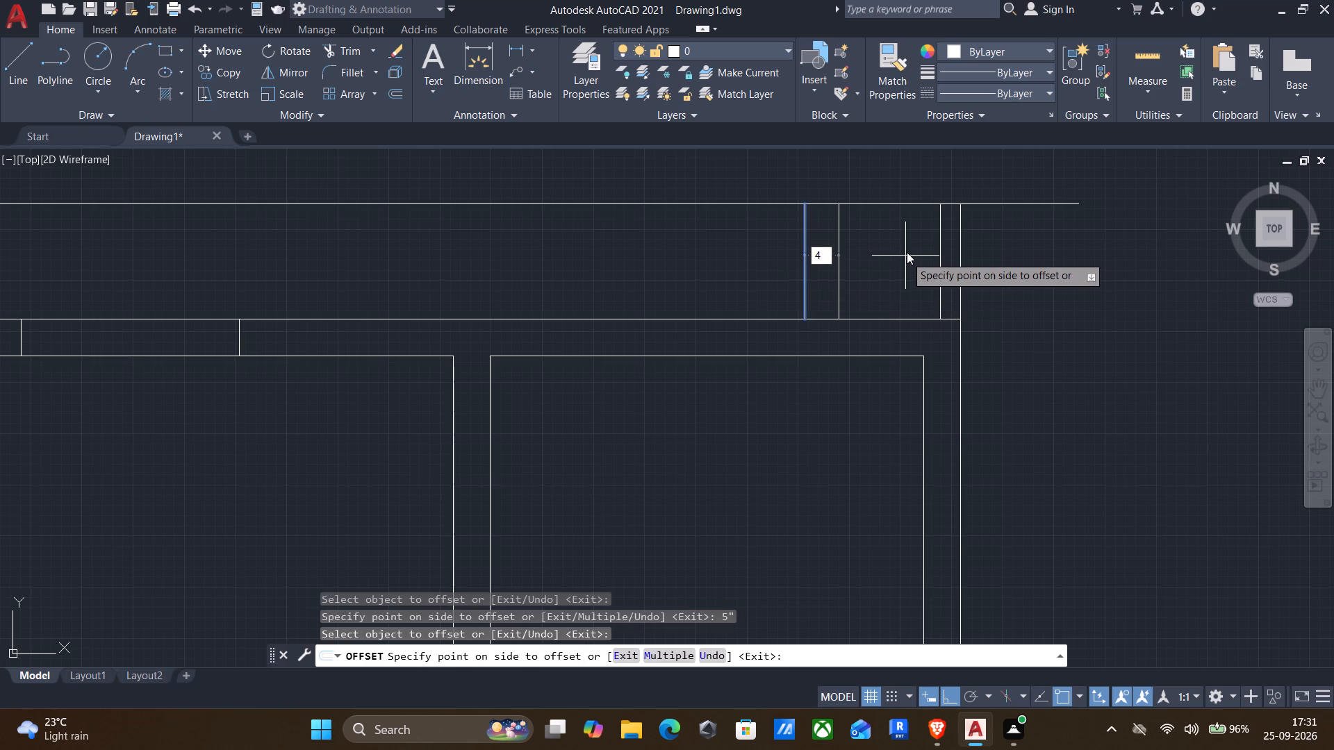
key(BackSpace)
key(5)
key(shift+quotedbl)
key(Return)
Offset the long horizontal line 4" downward, toward the top wall.
click(891, 206)
scroll(878, 228, down, 1)
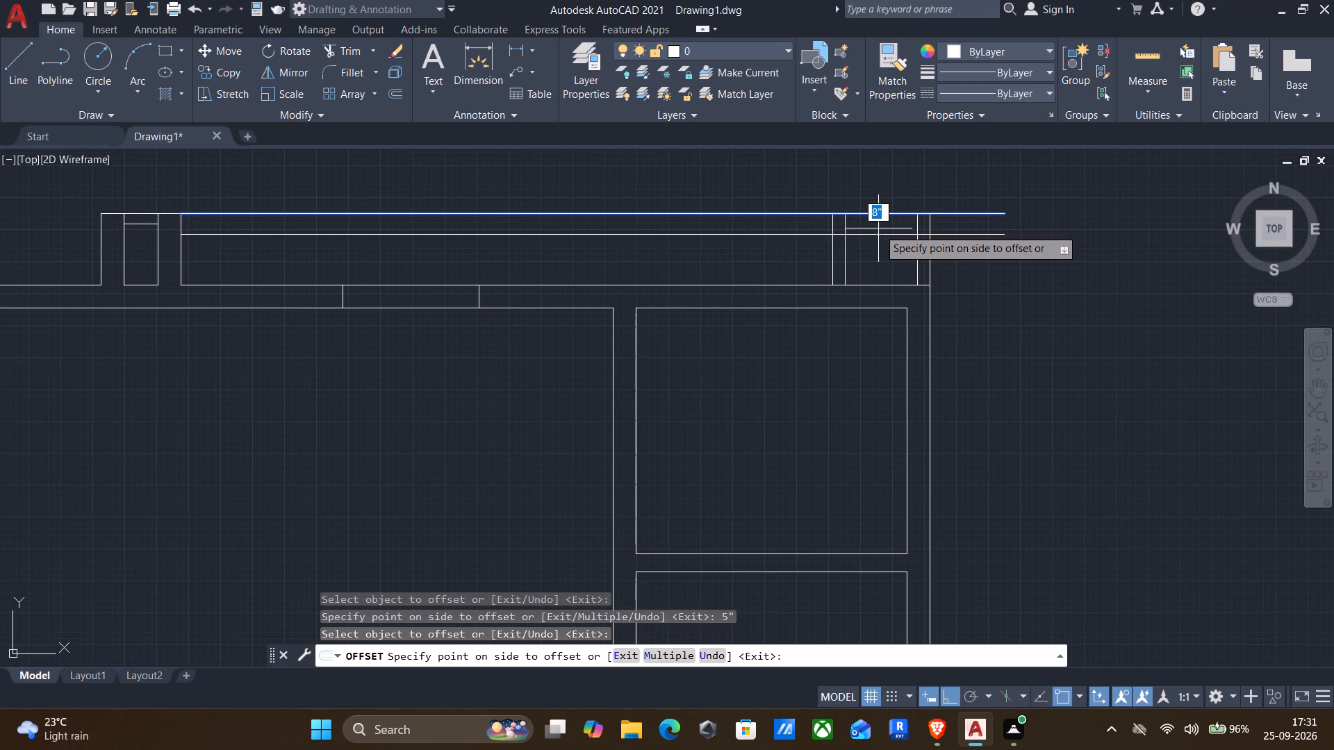
key(4)
key(shift+quotedbl)
key(Return)
key(Return)
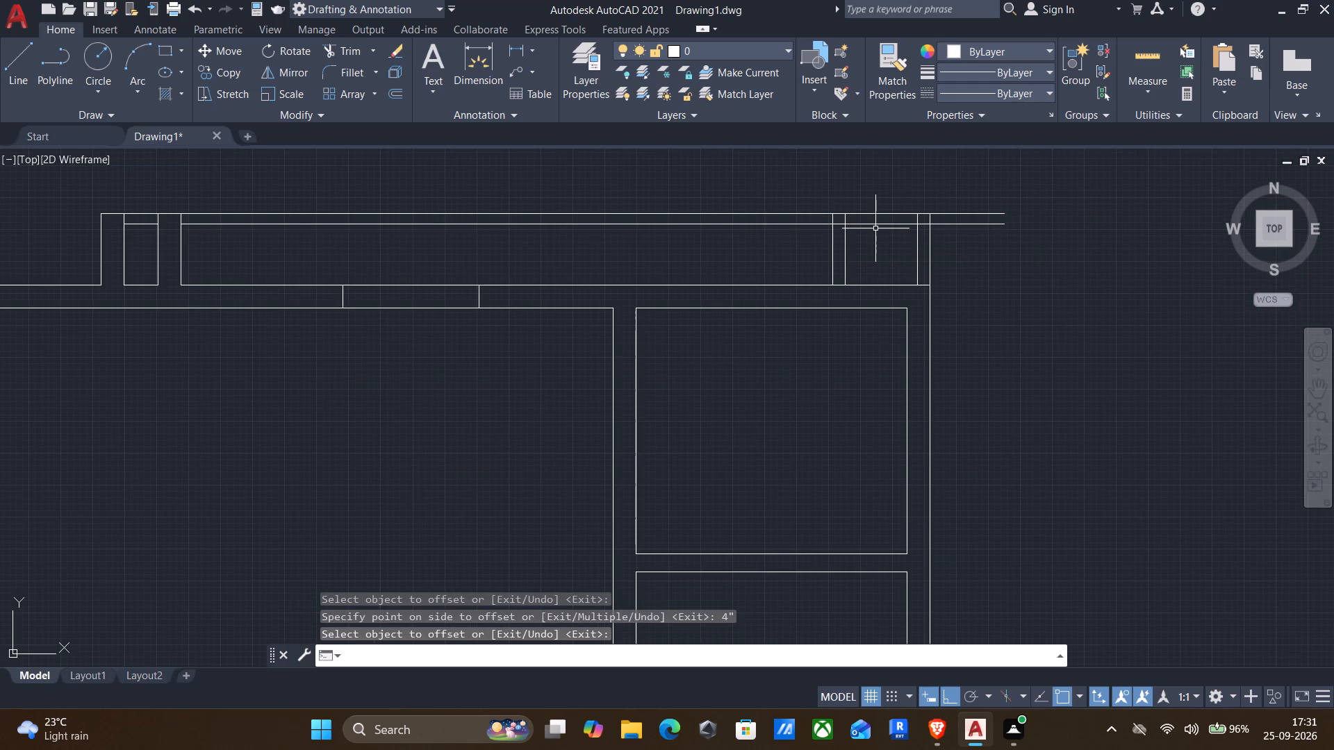
Trim both horizontal lines between the two projections and past the right corner, plus the lower line's pieces inside the 5" side walls.
text(tr)
key(Return)
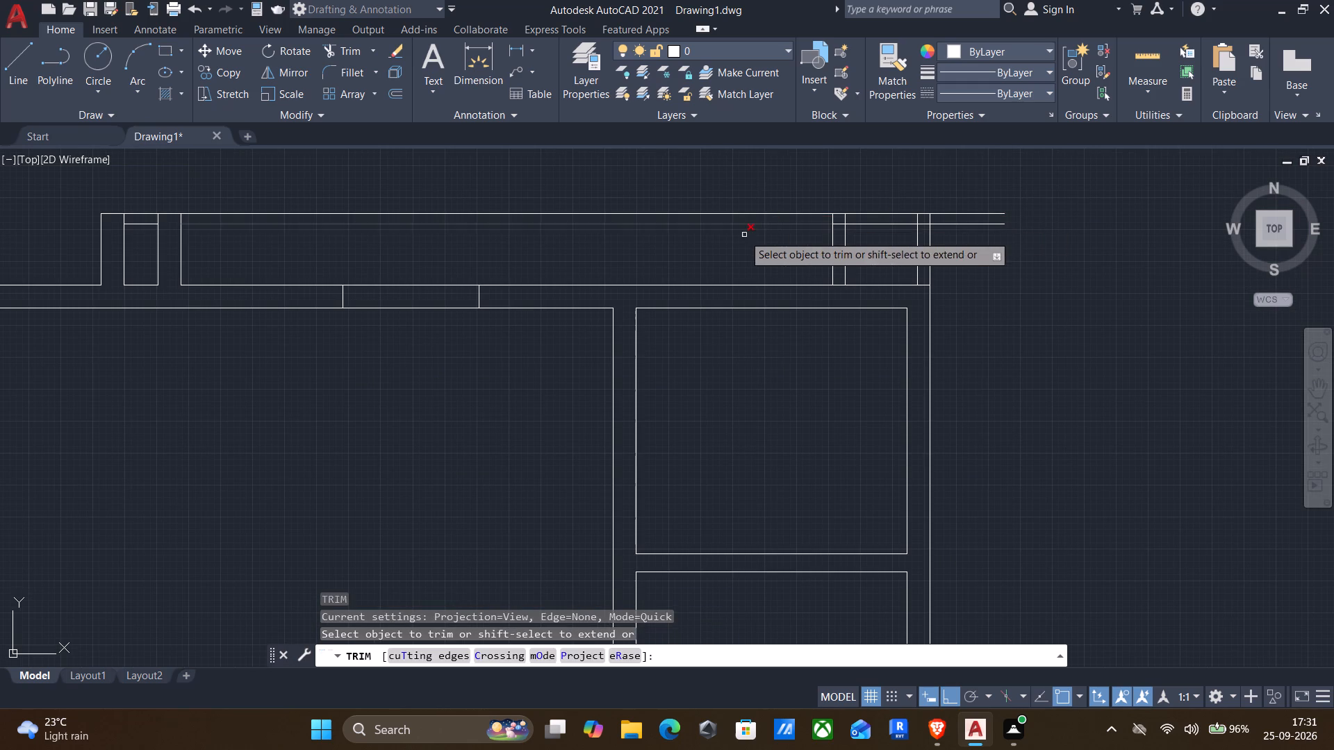
drag(737, 244, 766, 178)
scroll(828, 228, up, 3)
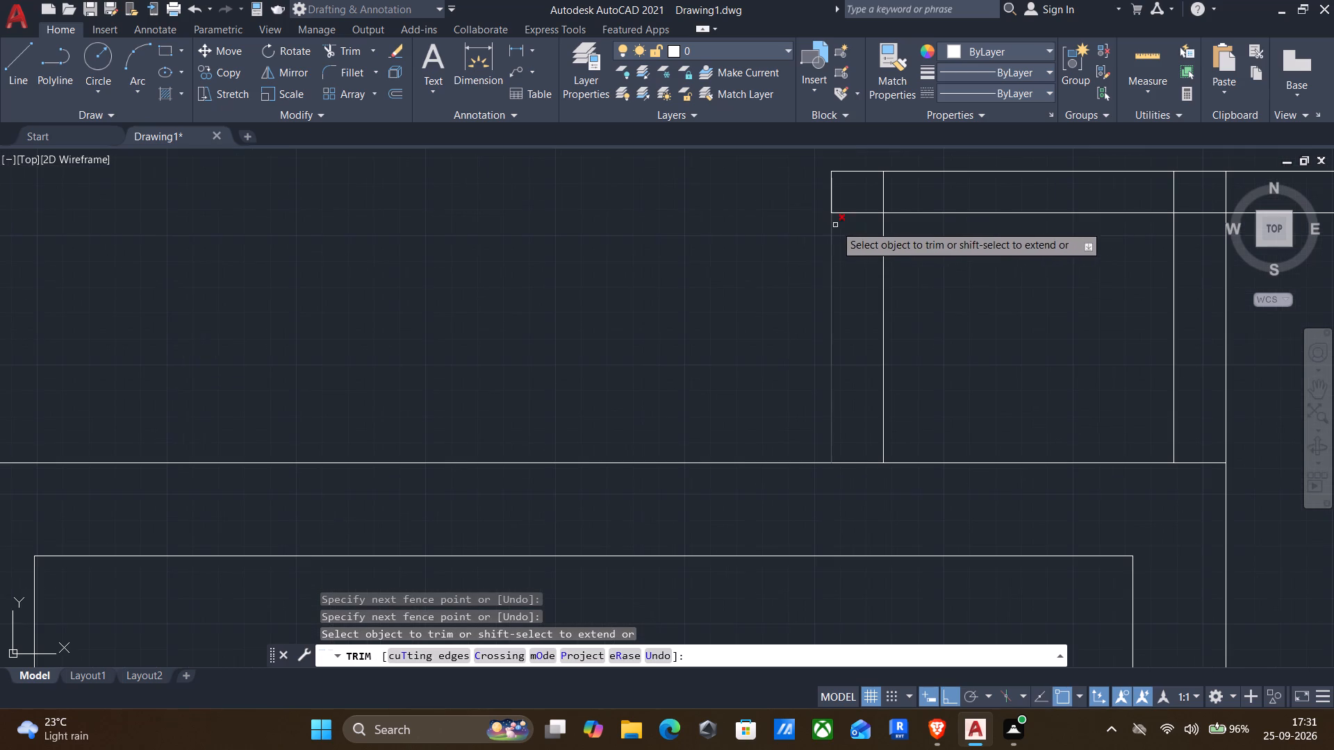
click(848, 203)
click(844, 239)
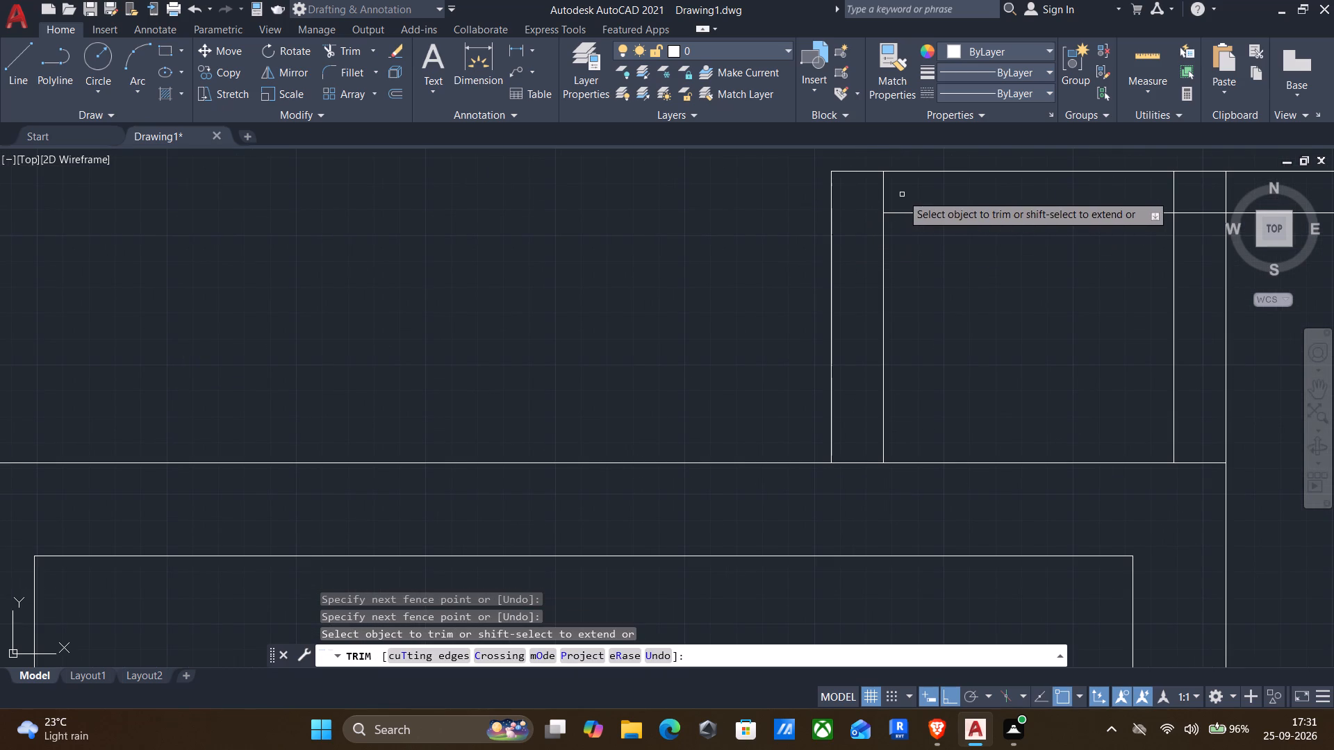
scroll(981, 196, down, 2)
drag(1134, 228, 1134, 175)
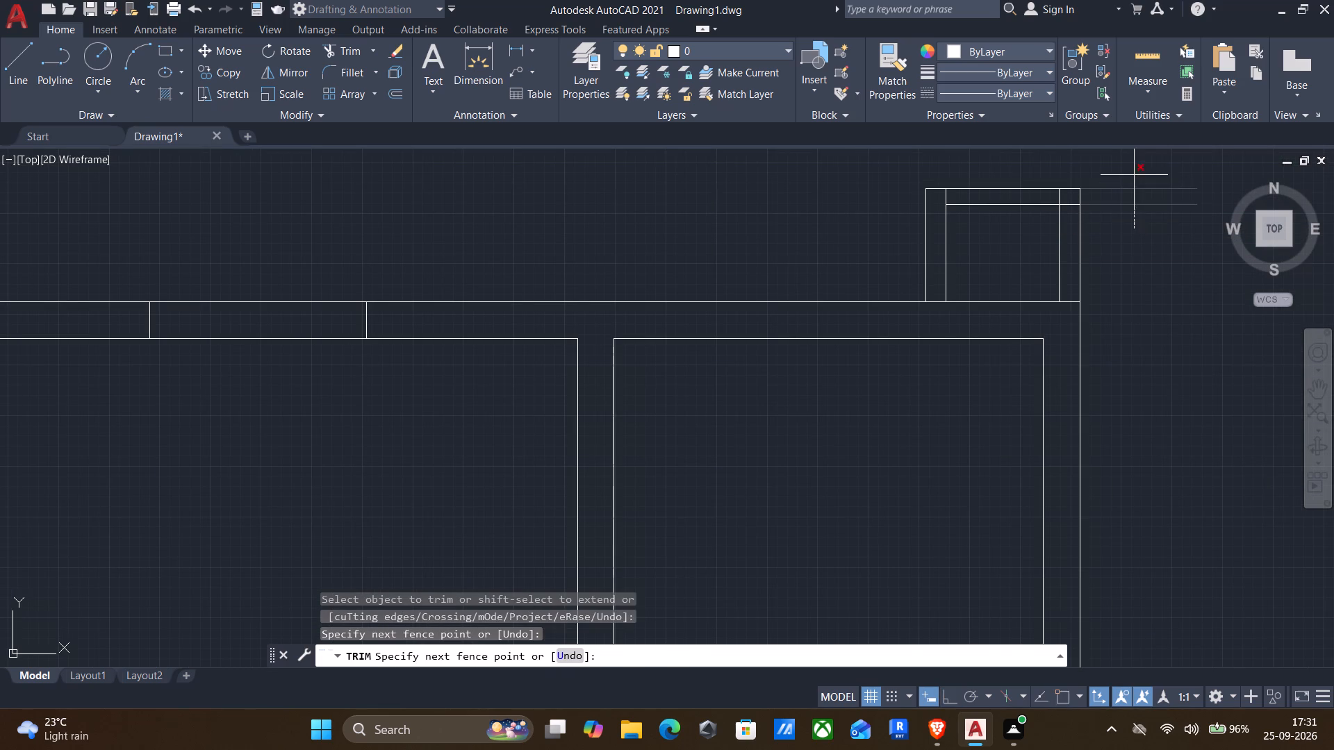
drag(1134, 175, 1134, 172)
scroll(1071, 213, up, 3)
drag(1063, 203, 1061, 161)
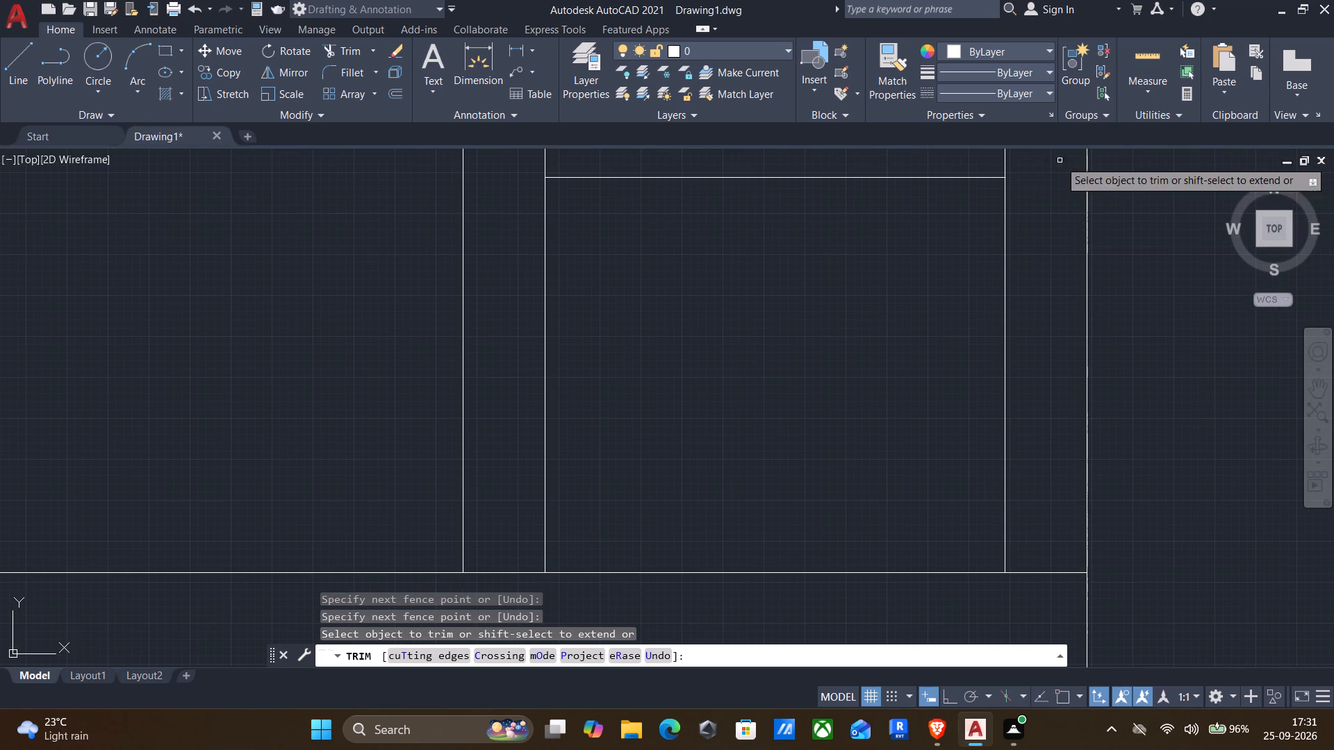
Trim the outer top wall line where it crosses the corner projection's two 5" side walls.
scroll(1044, 176, down, 3)
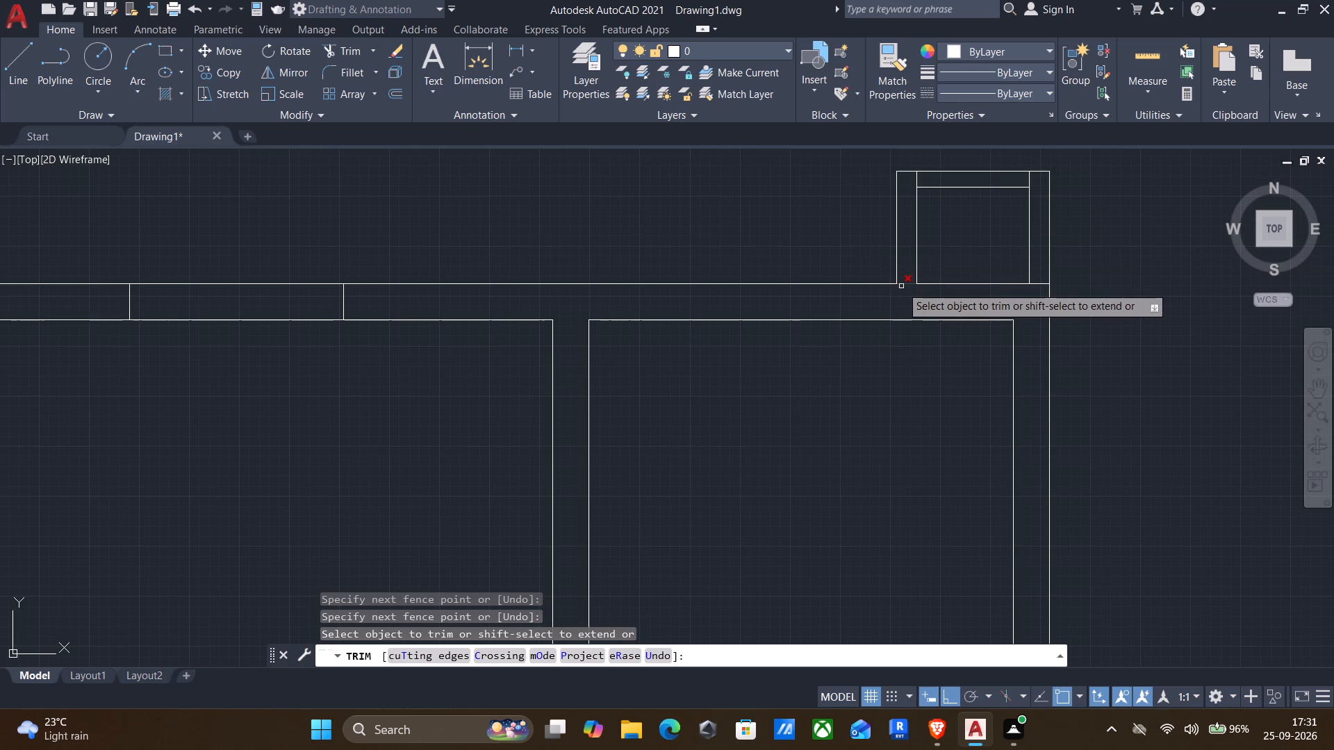
click(905, 287)
scroll(912, 289, up, 3)
click(896, 245)
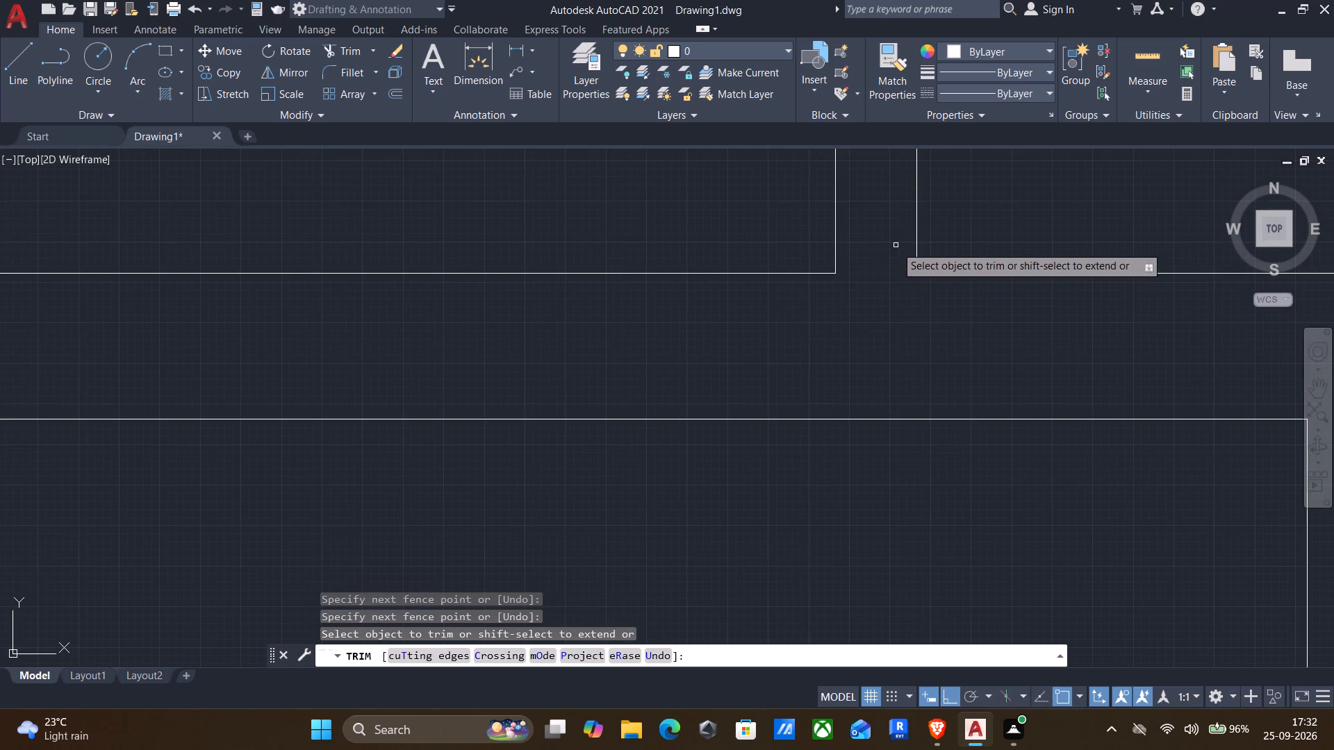
scroll(907, 262, down, 3)
scroll(1043, 261, up, 3)
drag(1009, 274, 1003, 348)
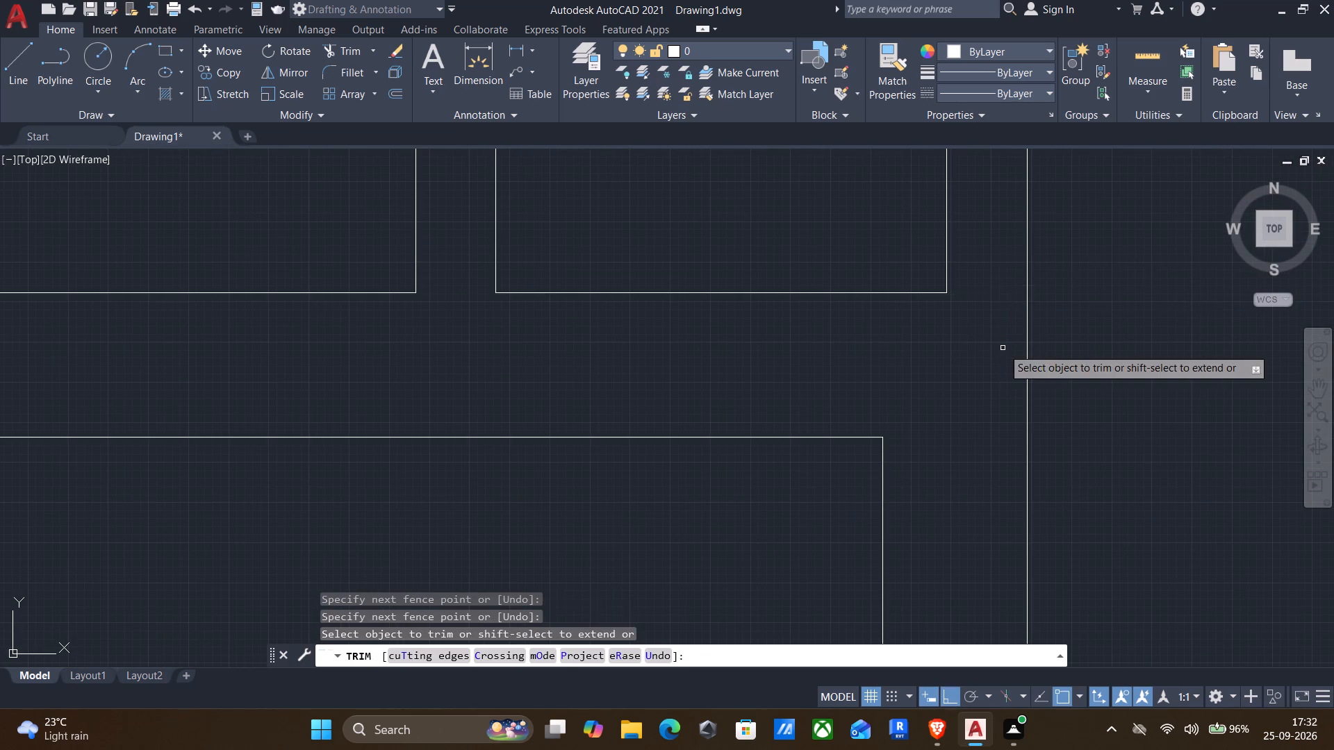
scroll(1003, 349, down, 4)
middle_drag(930, 435, 951, 381)
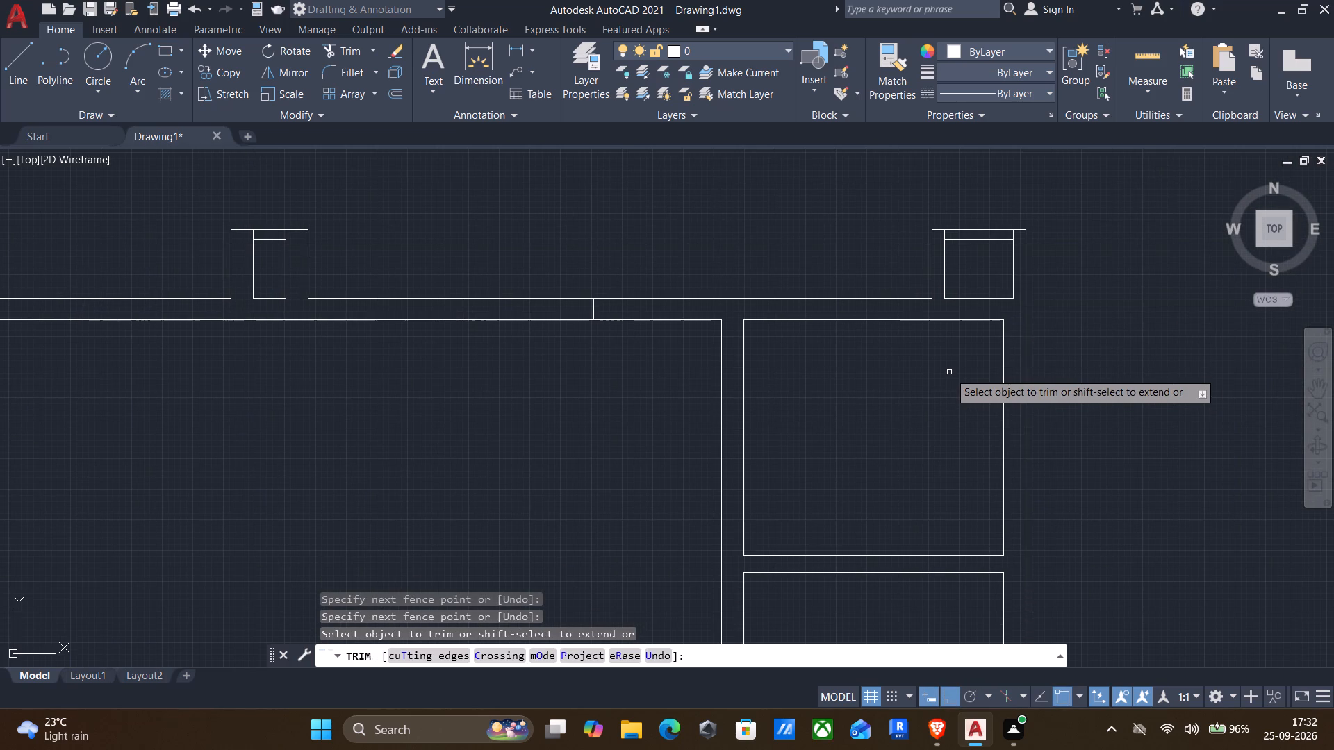
key(Return)
Draw a 9" horizontal cross line through the right outer wall beside the upper part of the top-right room.
scroll(949, 372, down, 2)
middle_drag(942, 431, 941, 361)
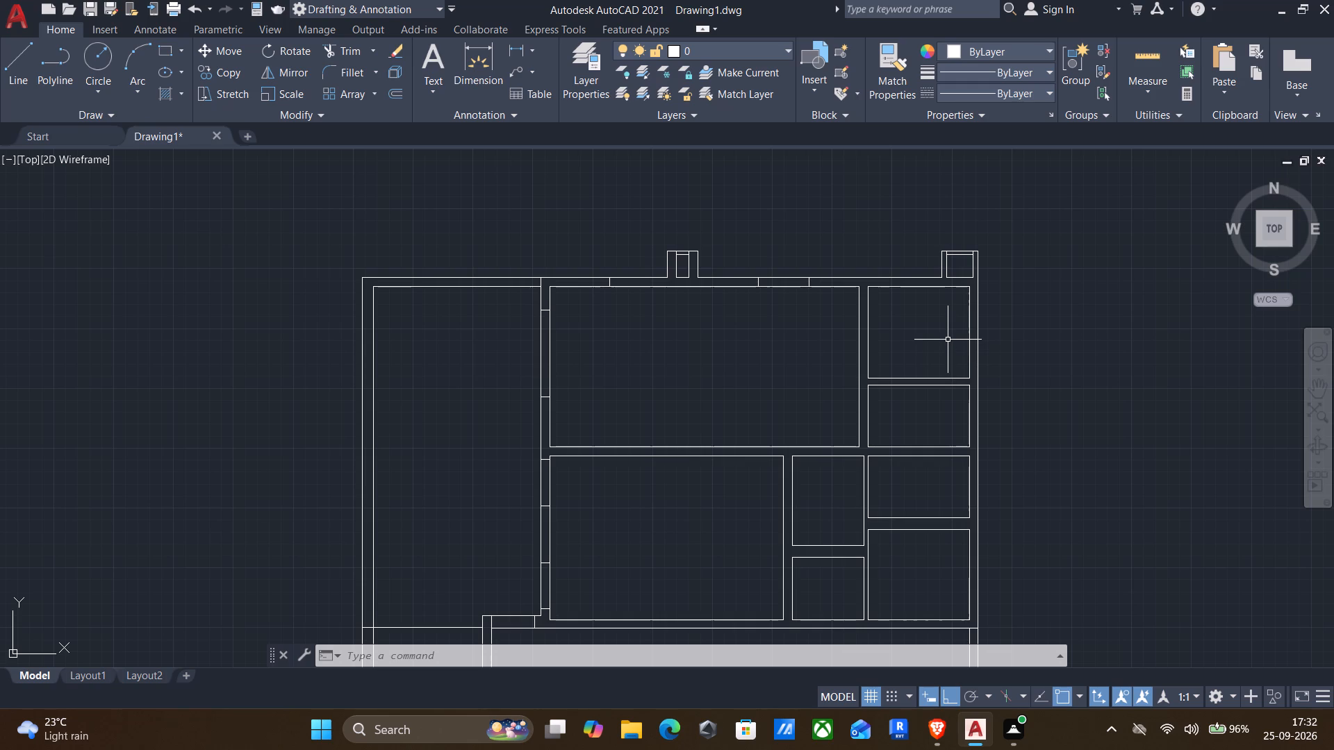
middle_drag(971, 352, 936, 306)
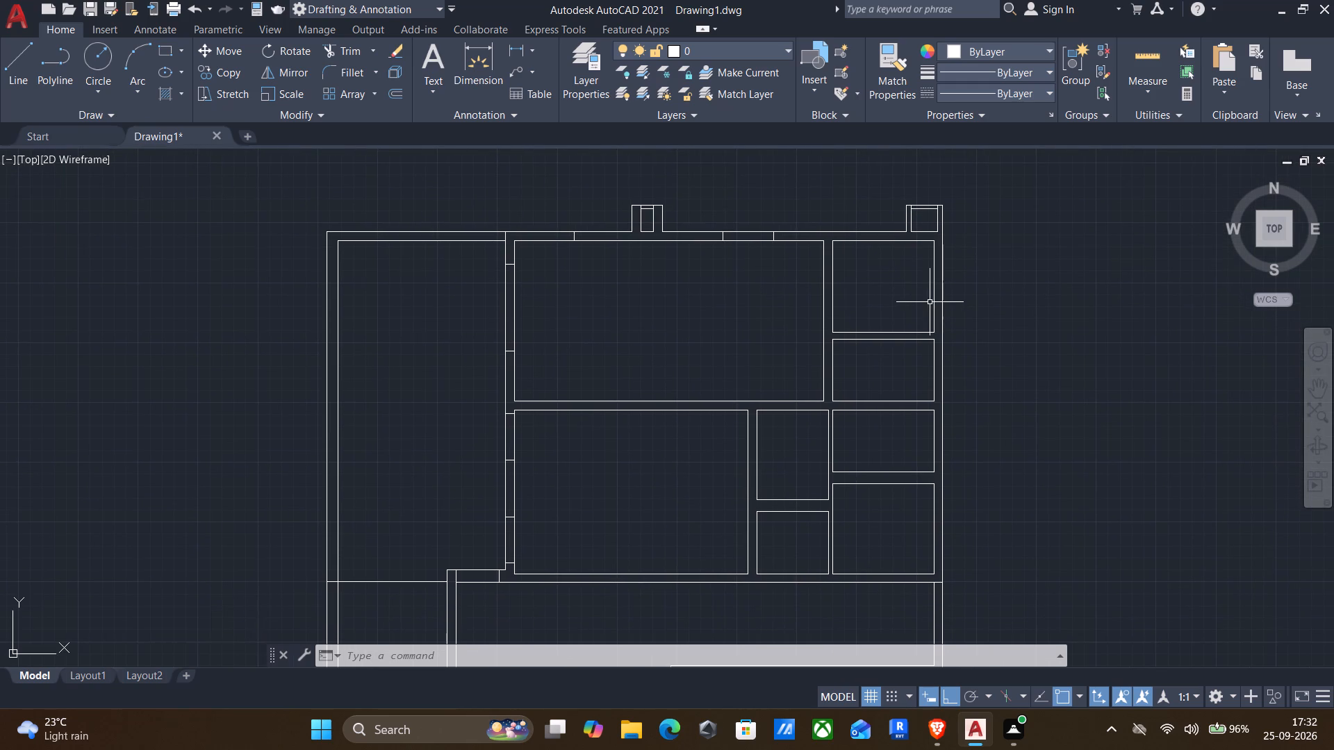
key(l)
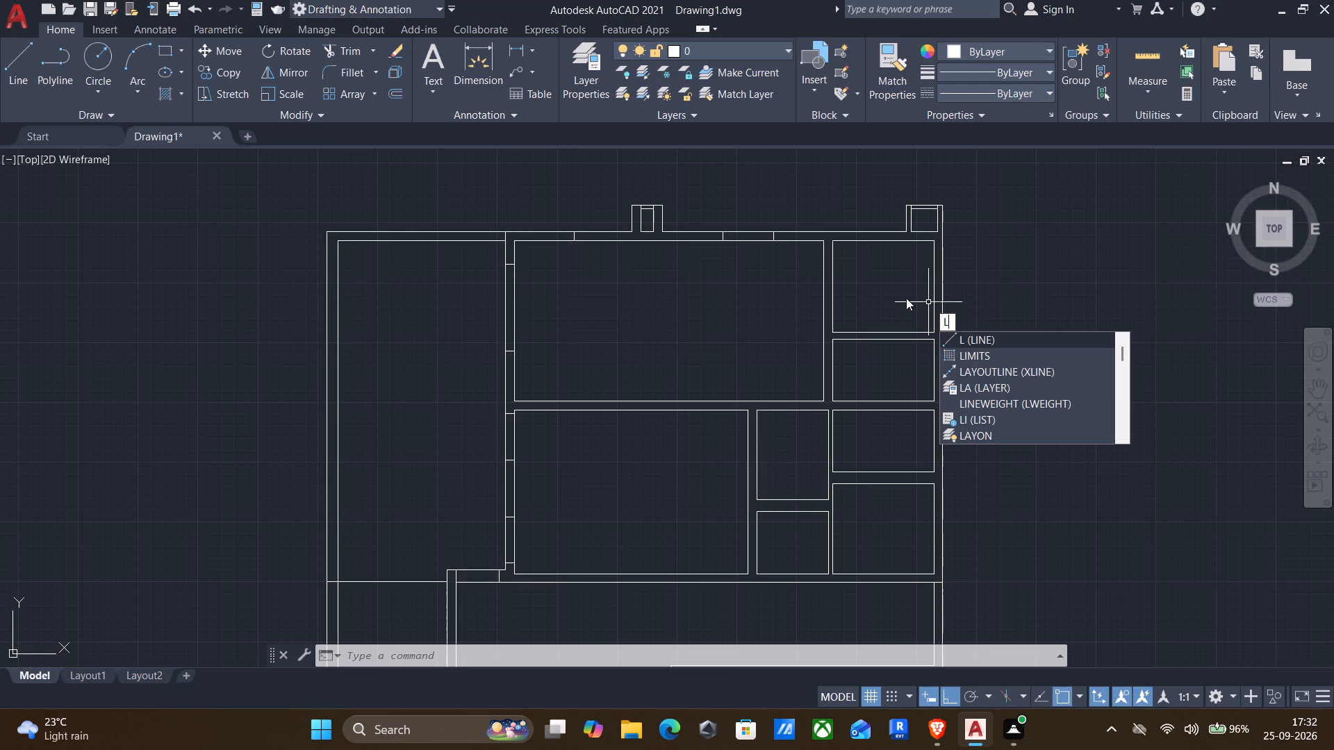
key(Return)
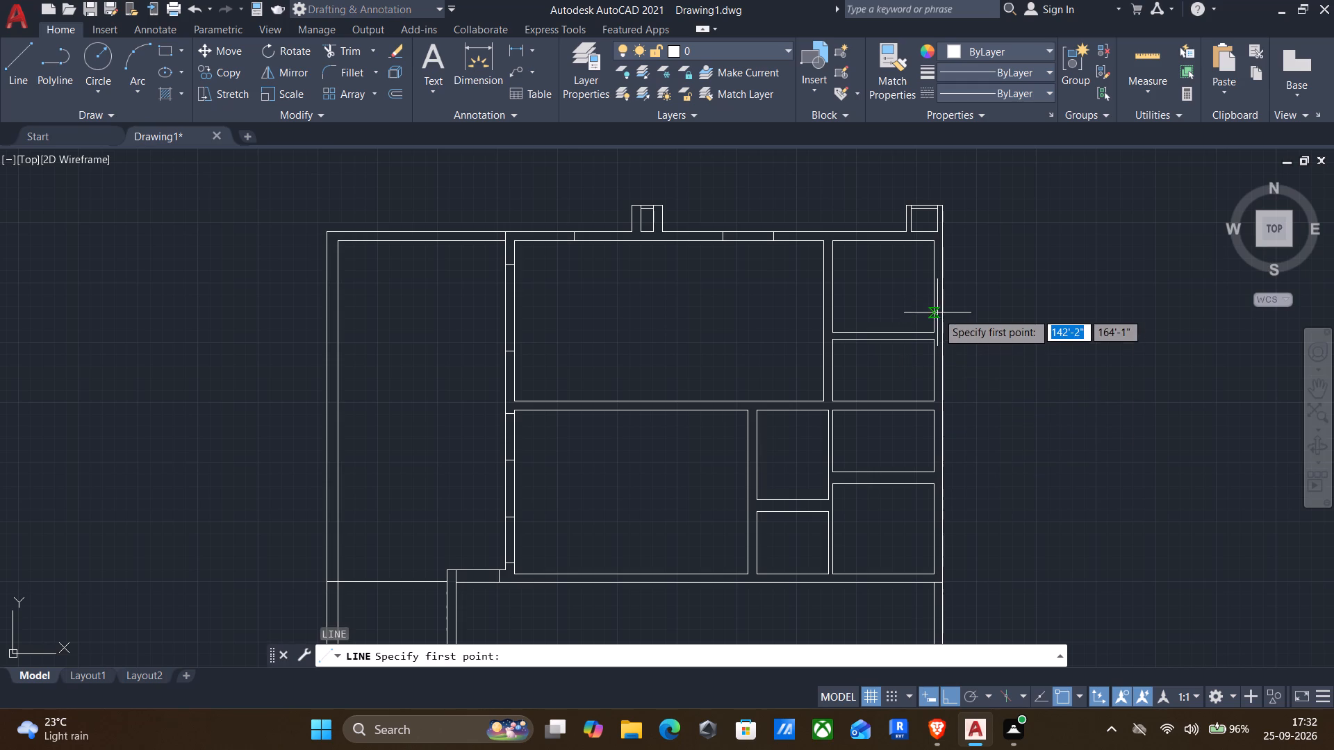
scroll(938, 312, up, 3)
scroll(924, 303, down, 3)
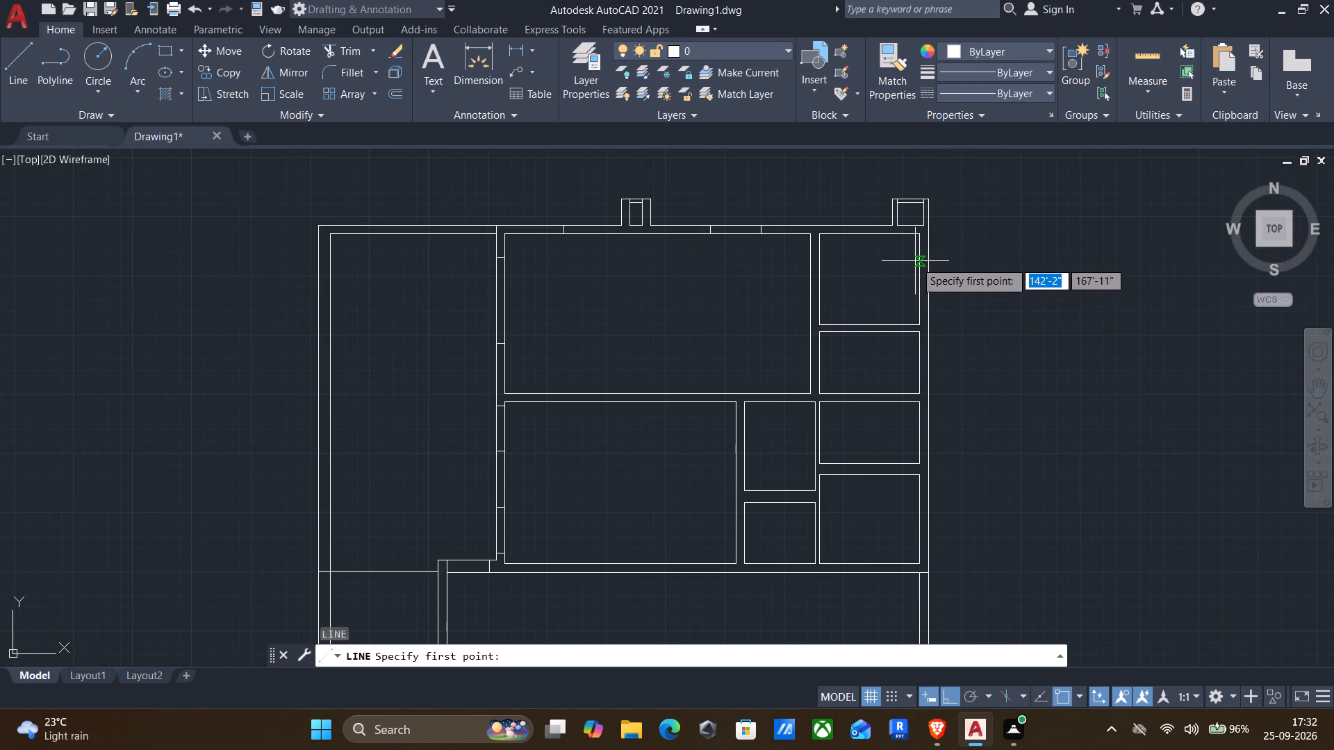
scroll(916, 260, up, 1)
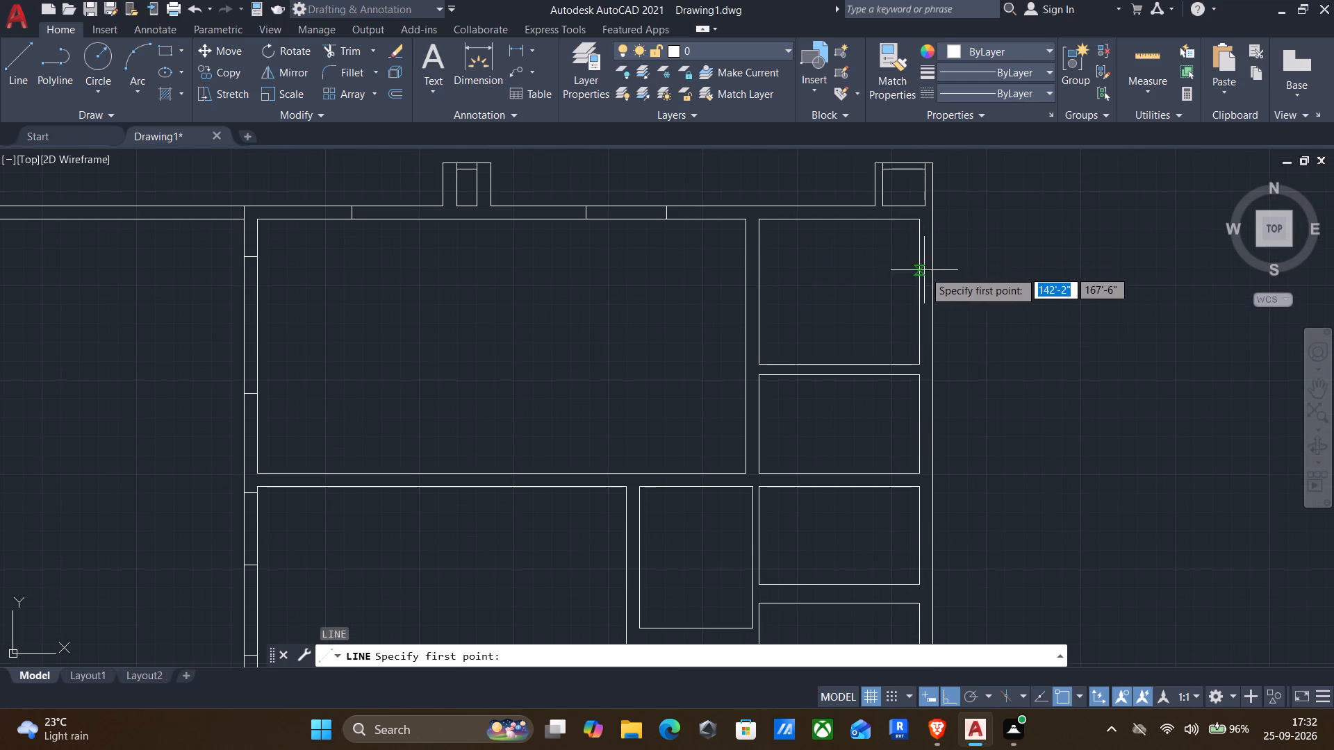
scroll(925, 272, up, 3)
click(883, 238)
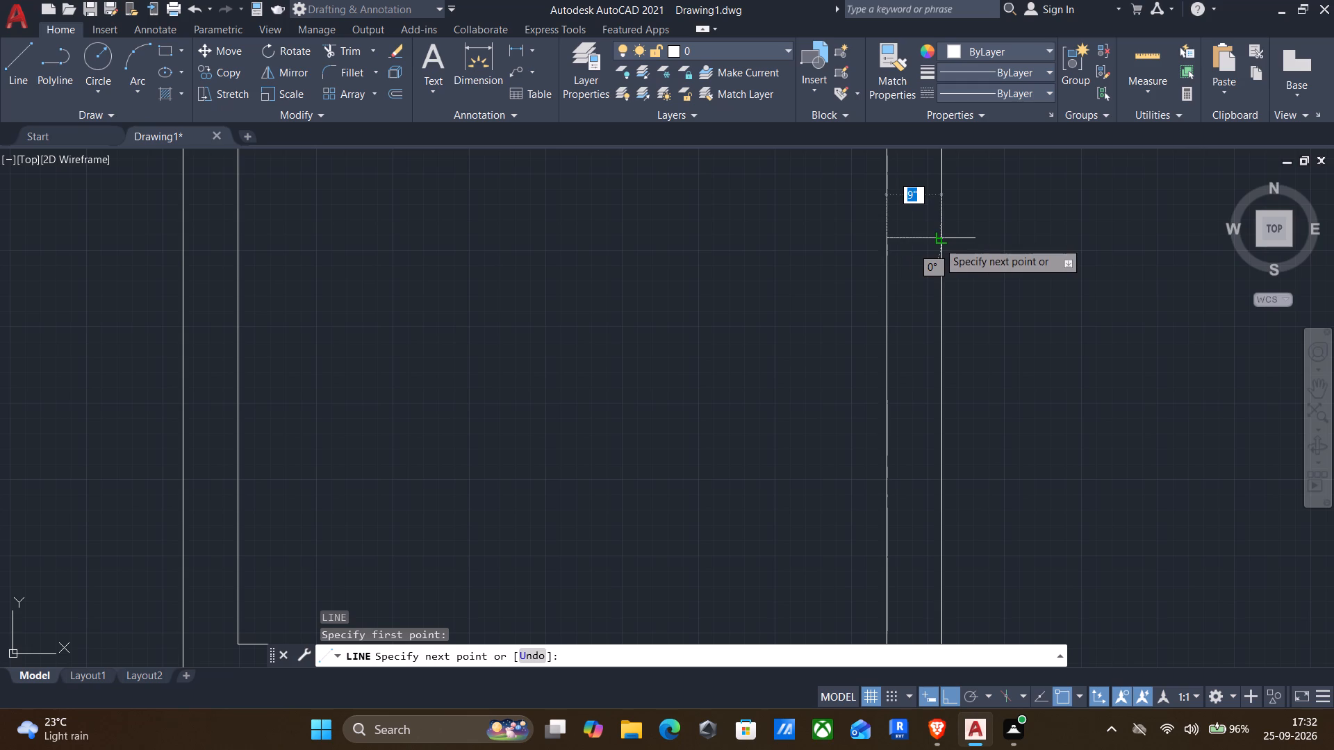
click(938, 242)
scroll(938, 256, down, 2)
key(Return)
Draw a second horizontal cross line through the right outer wall, near the bottom of the top-right room.
key(Return)
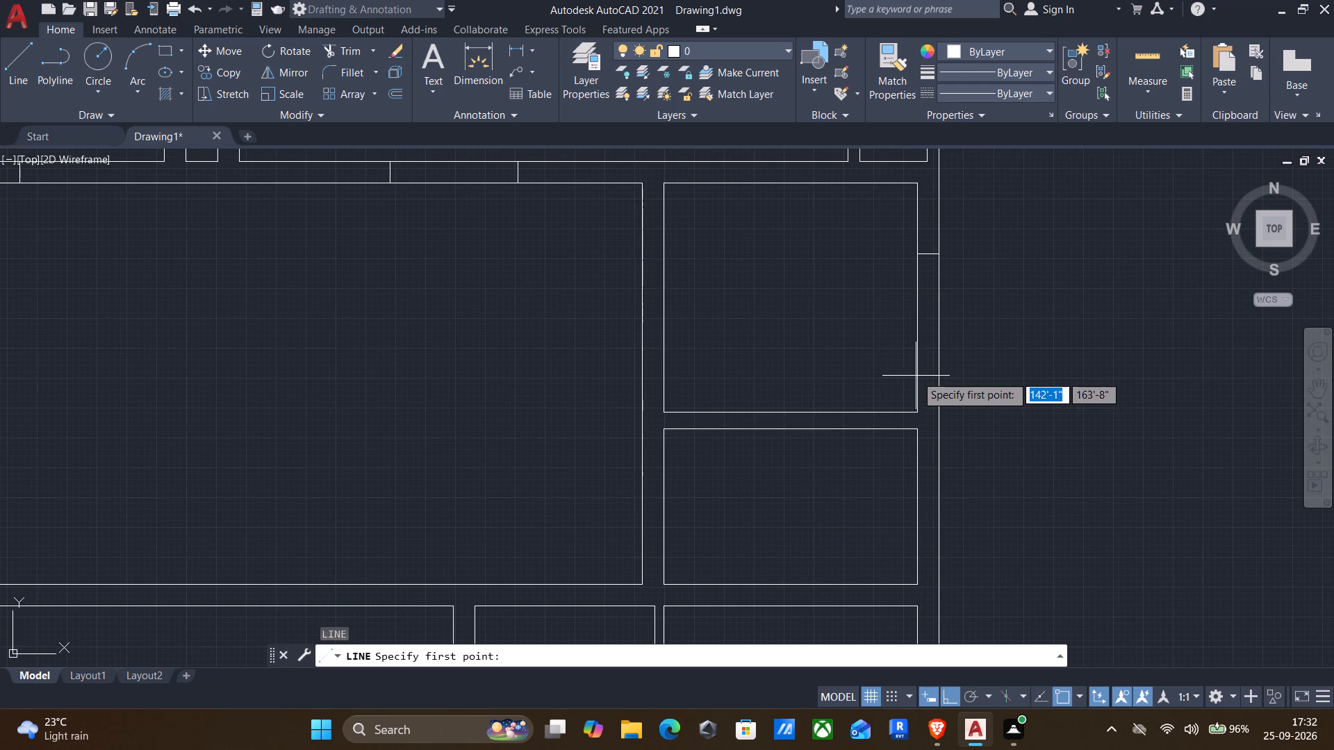
scroll(913, 364, up, 2)
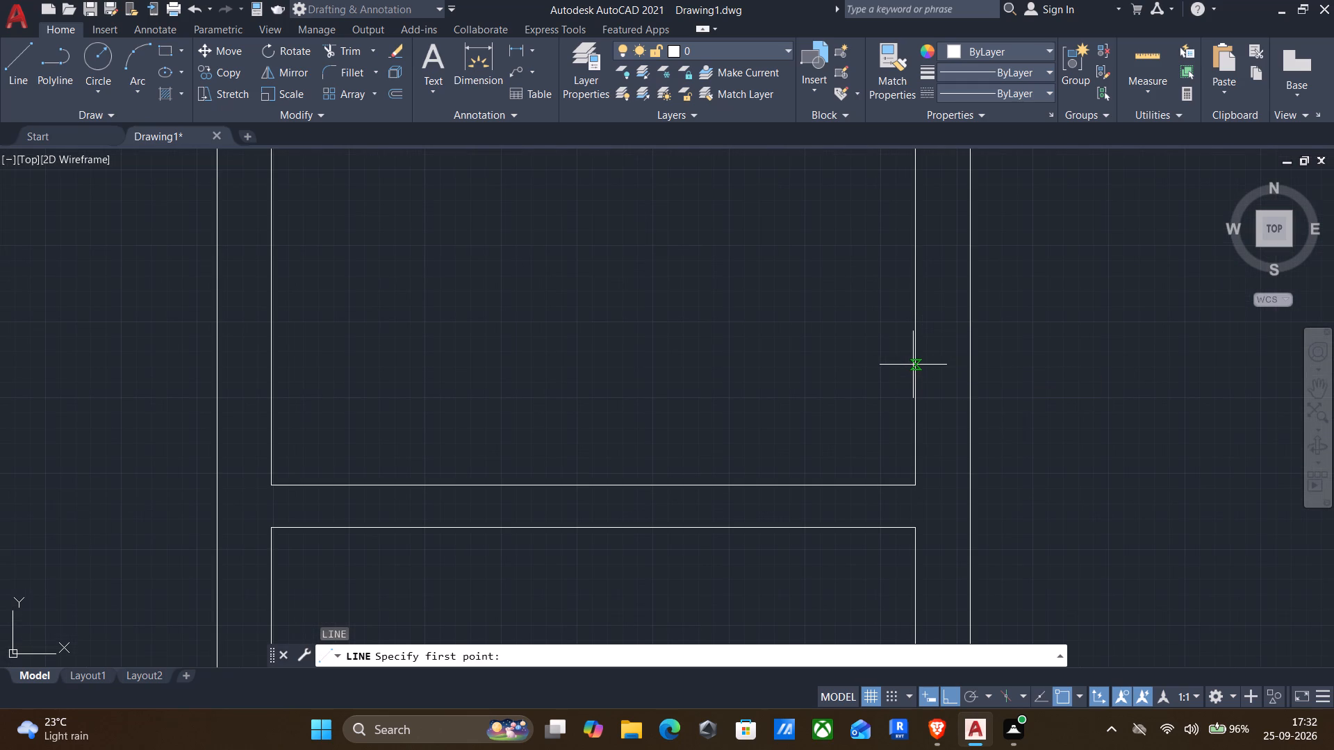
click(917, 401)
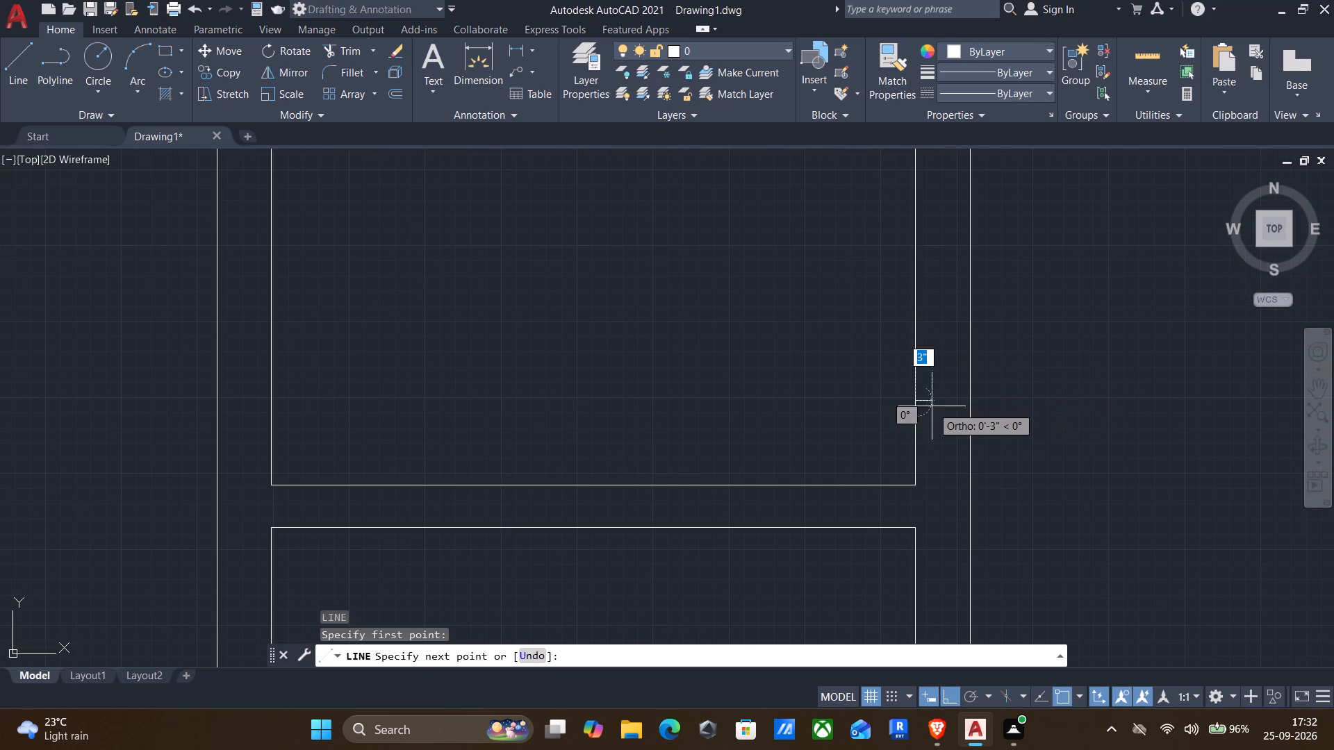
click(967, 406)
key(Return)
Draw two parallel lines about 2'-3" long outward from the right outer wall, one from the lower cross line and one beside the room below.
scroll(953, 460, down, 2)
middle_click(948, 504)
middle_drag(957, 481, 975, 393)
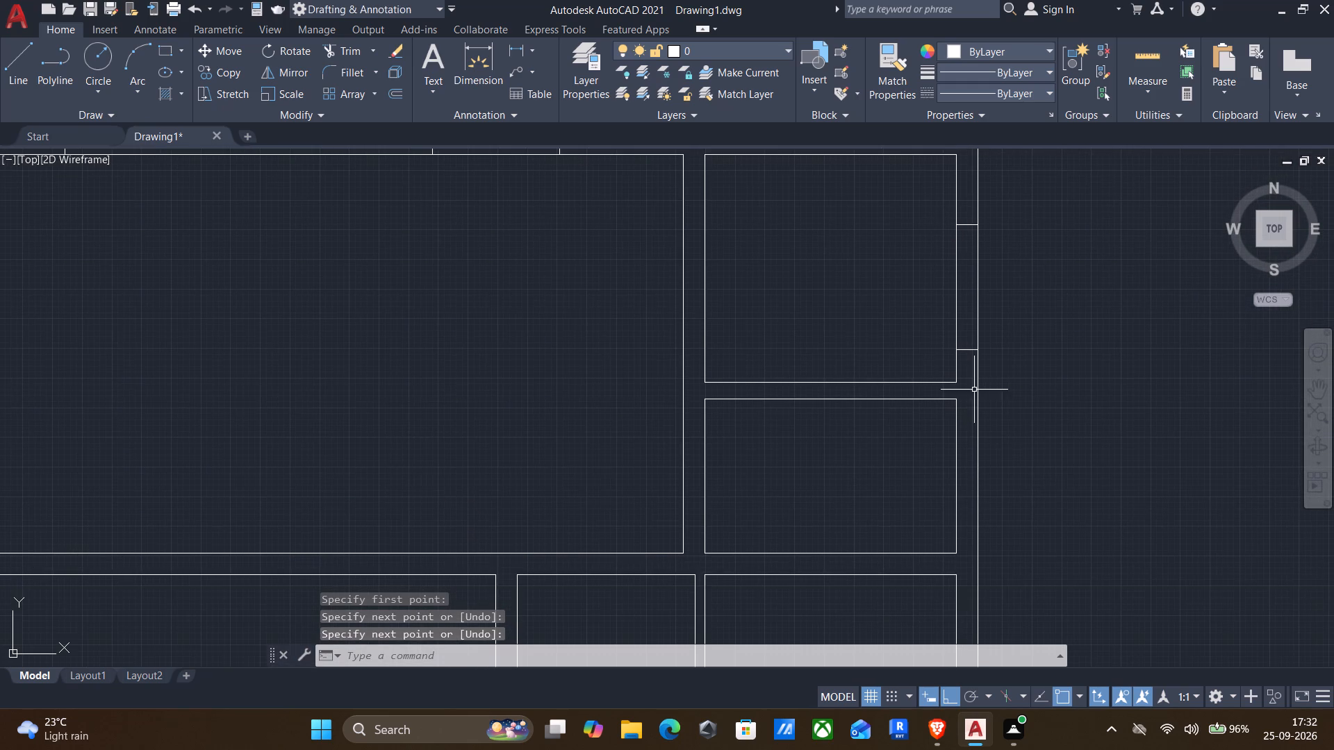
middle_drag(951, 449, 964, 374)
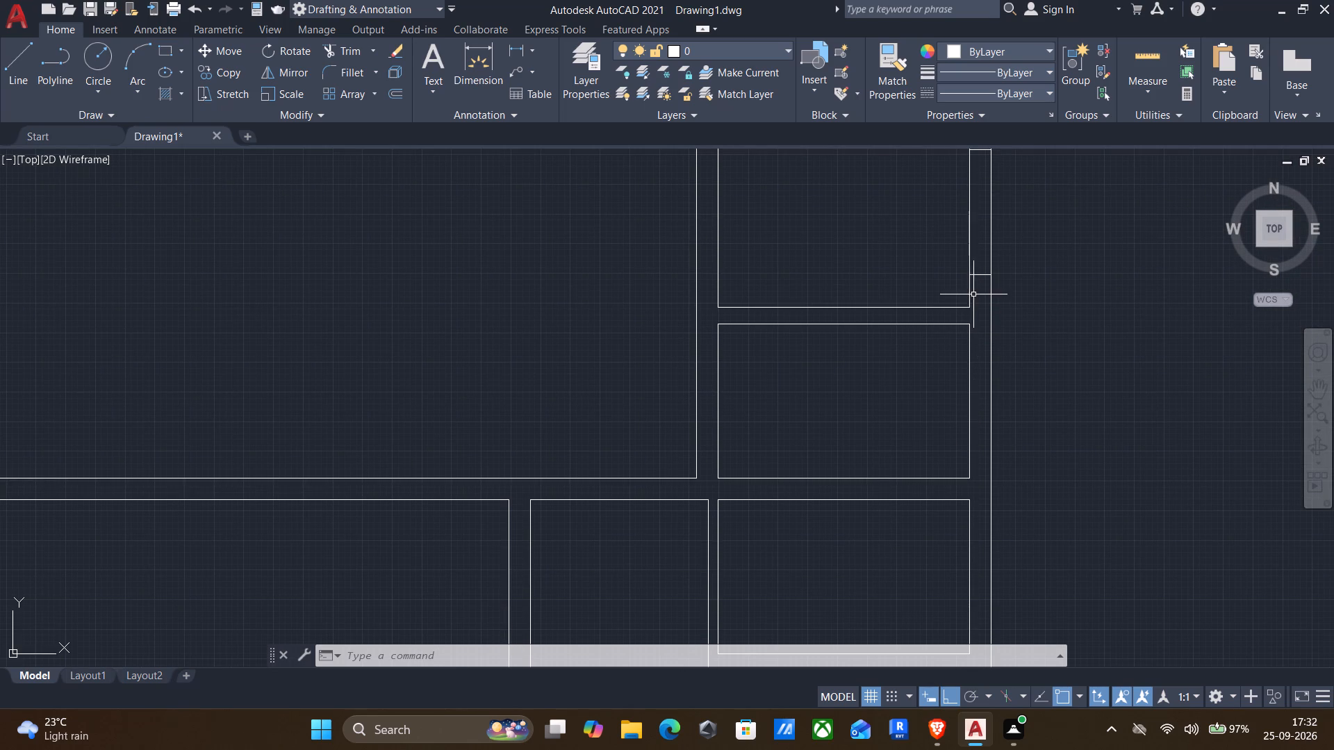
key(Return)
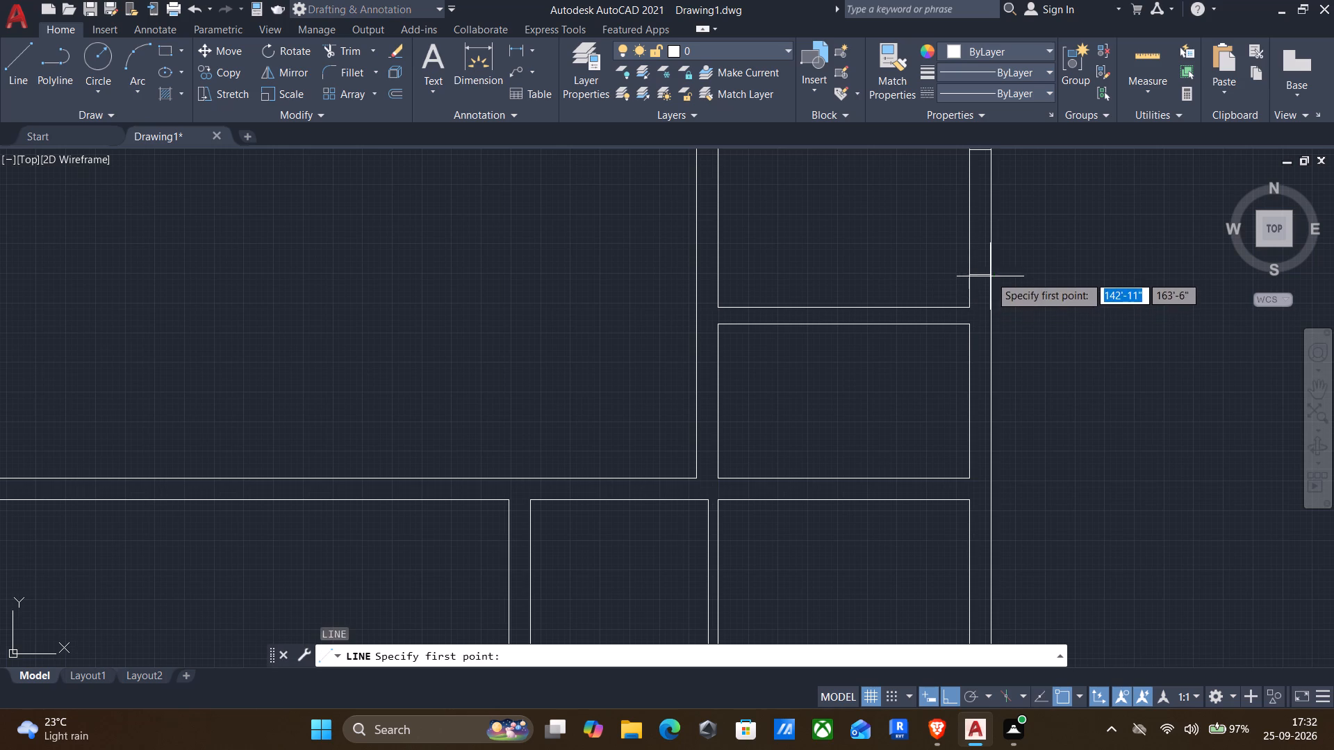
drag(990, 270, 1029, 270)
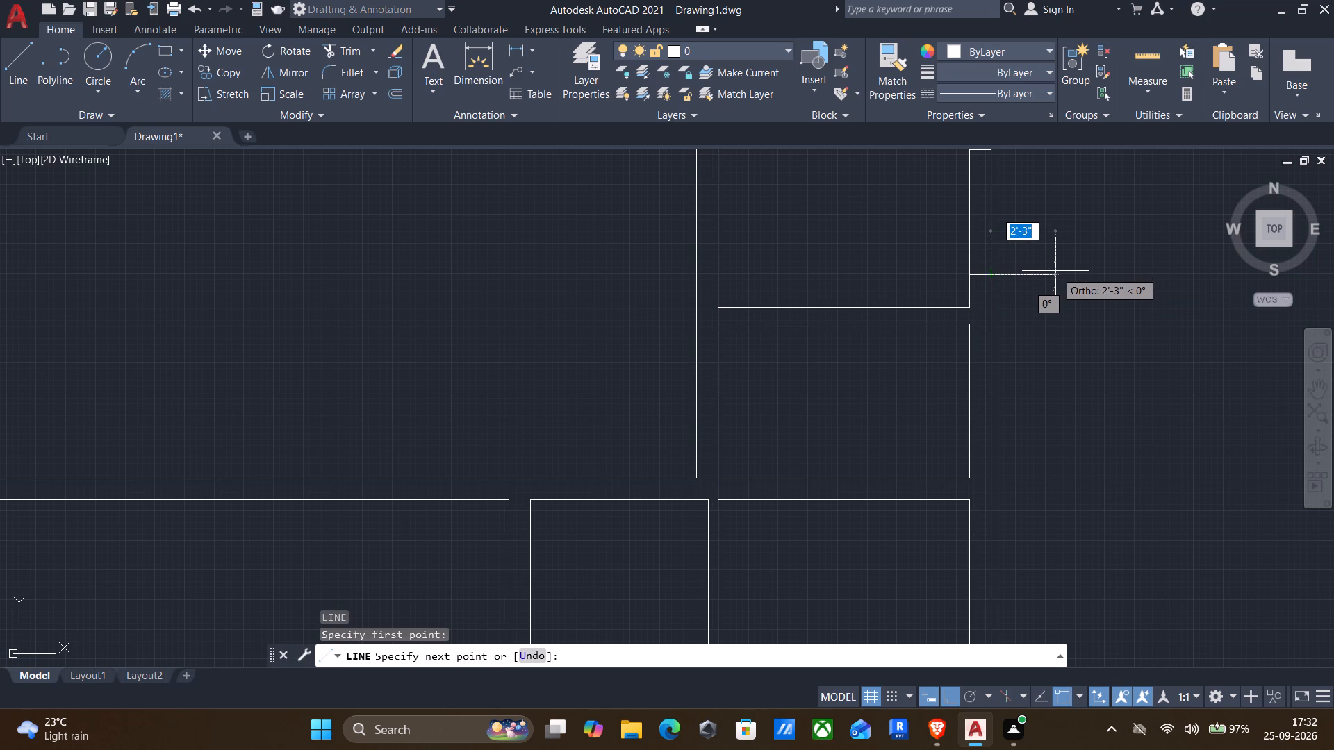
click(1055, 272)
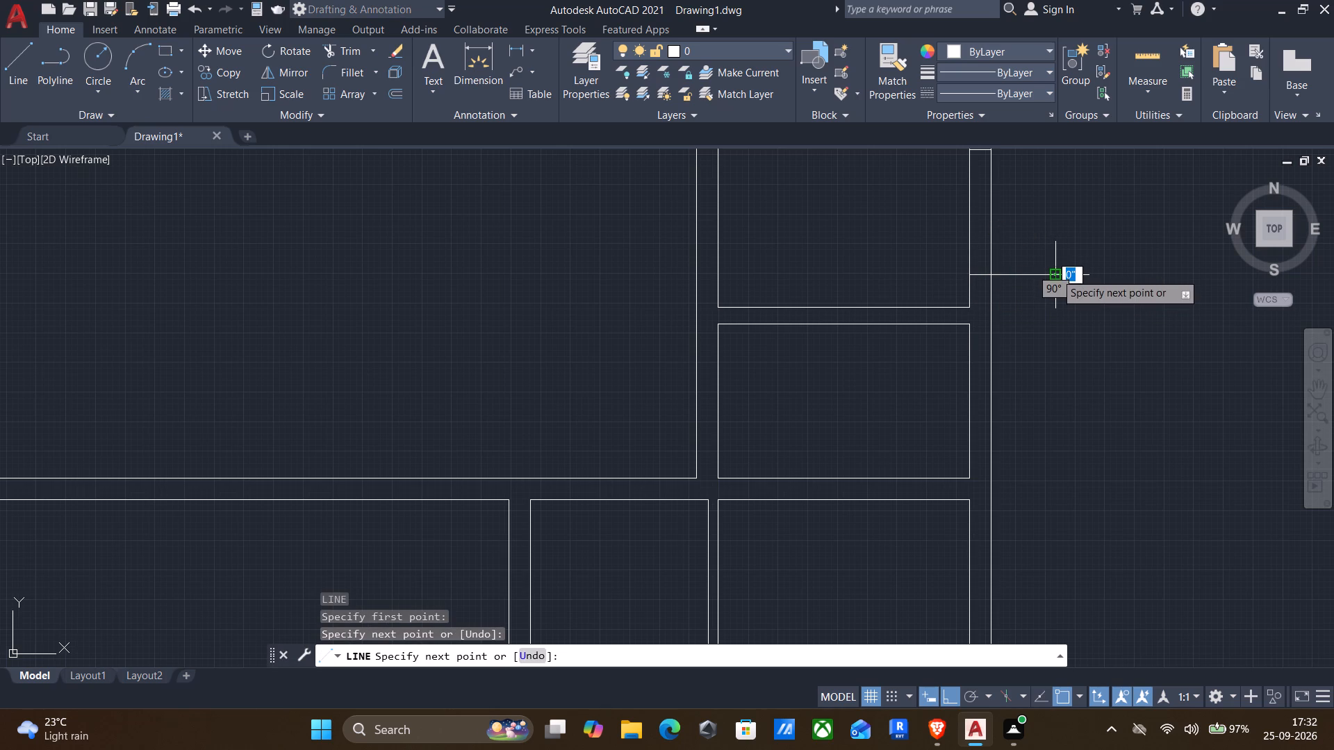
key(Return)
key(Return)
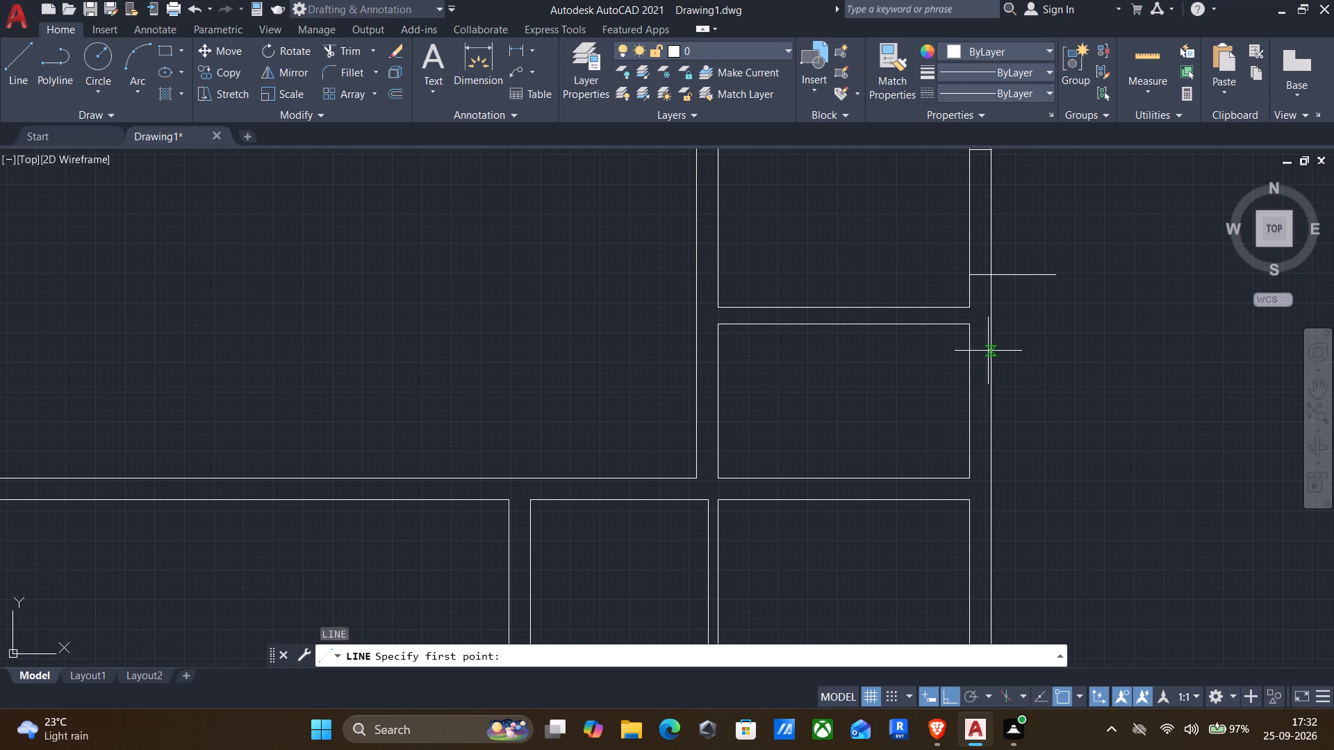
click(988, 351)
click(1056, 353)
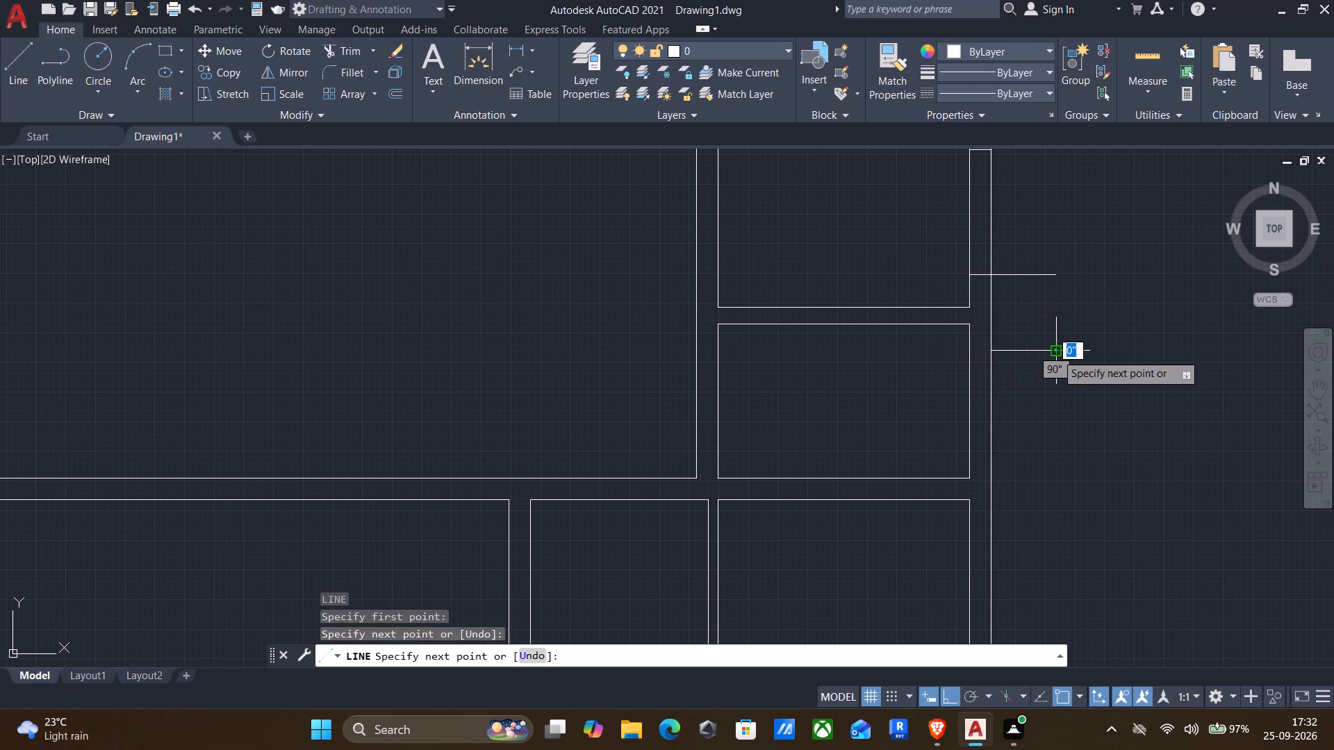
key(Return)
Offset both outward lines at the right wall 5" inward, toward each other.
key(o)
key(Return)
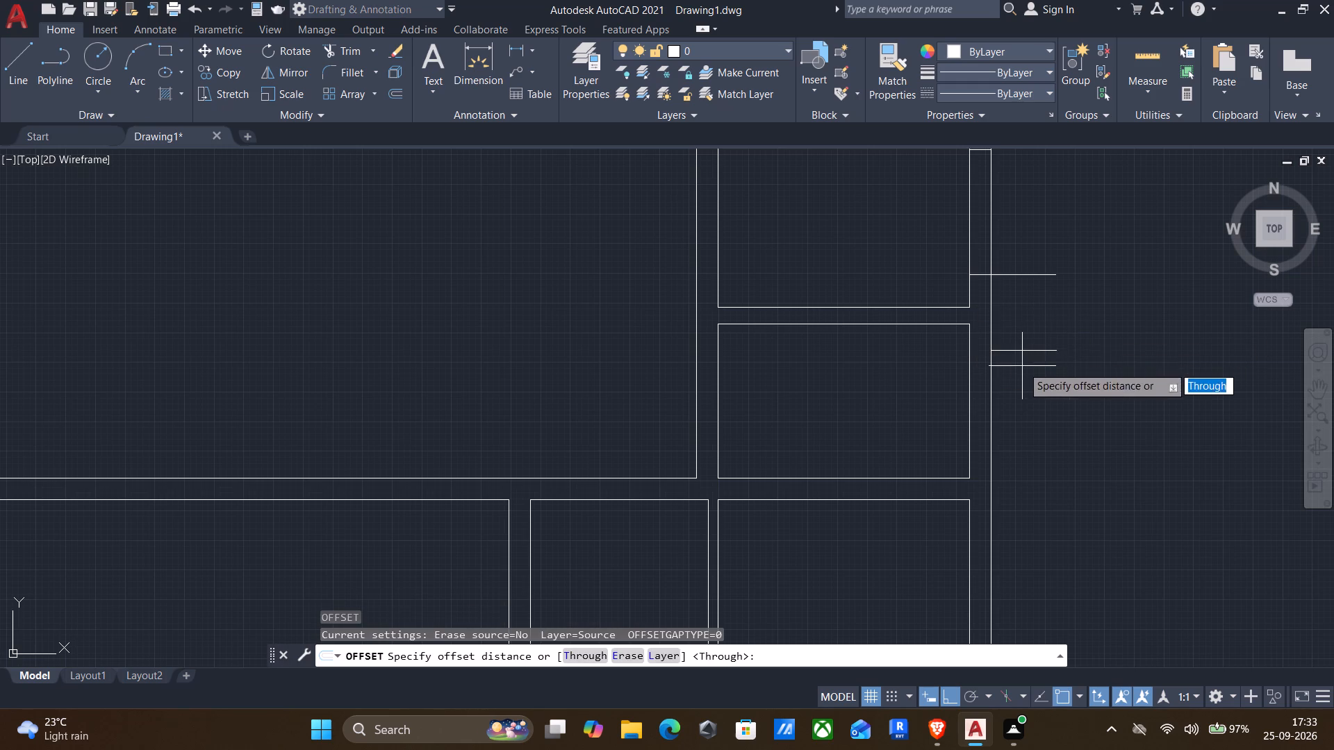
click(1022, 366)
click(1019, 332)
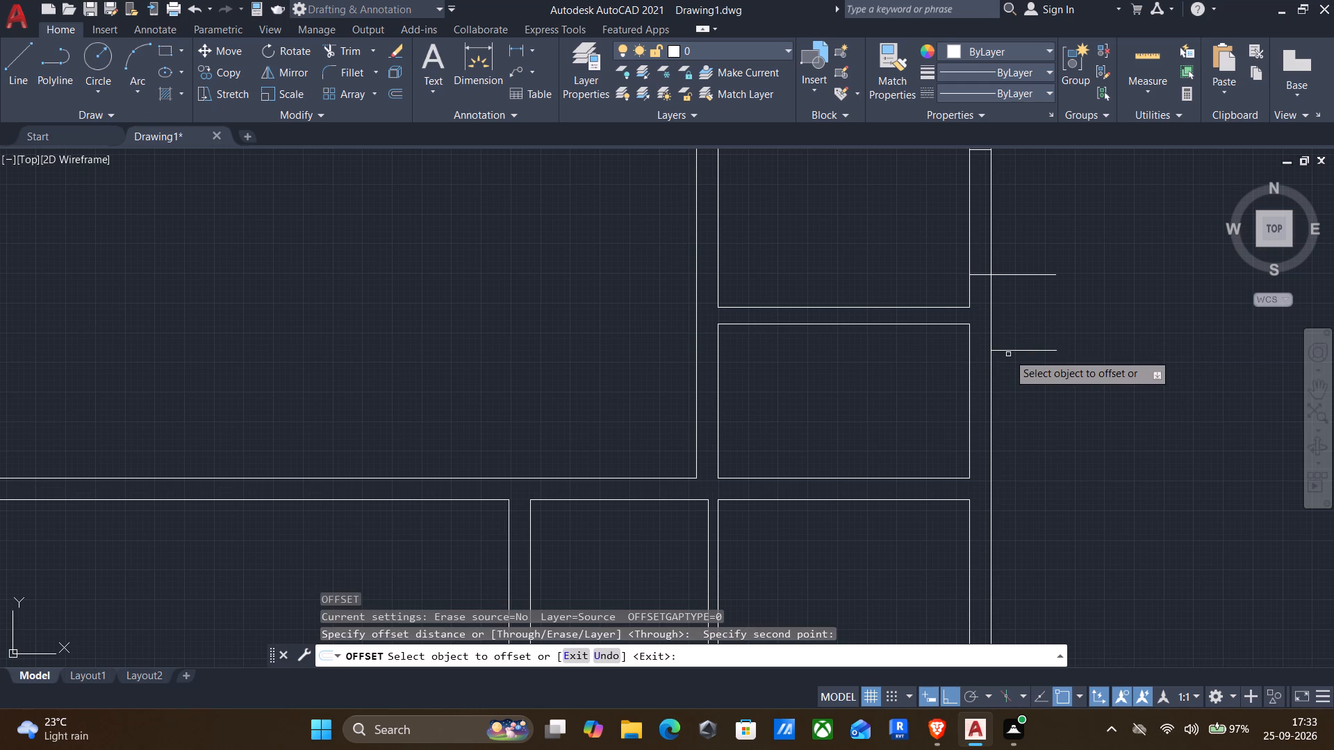
click(1008, 353)
key(5)
key(shift+quotedbl)
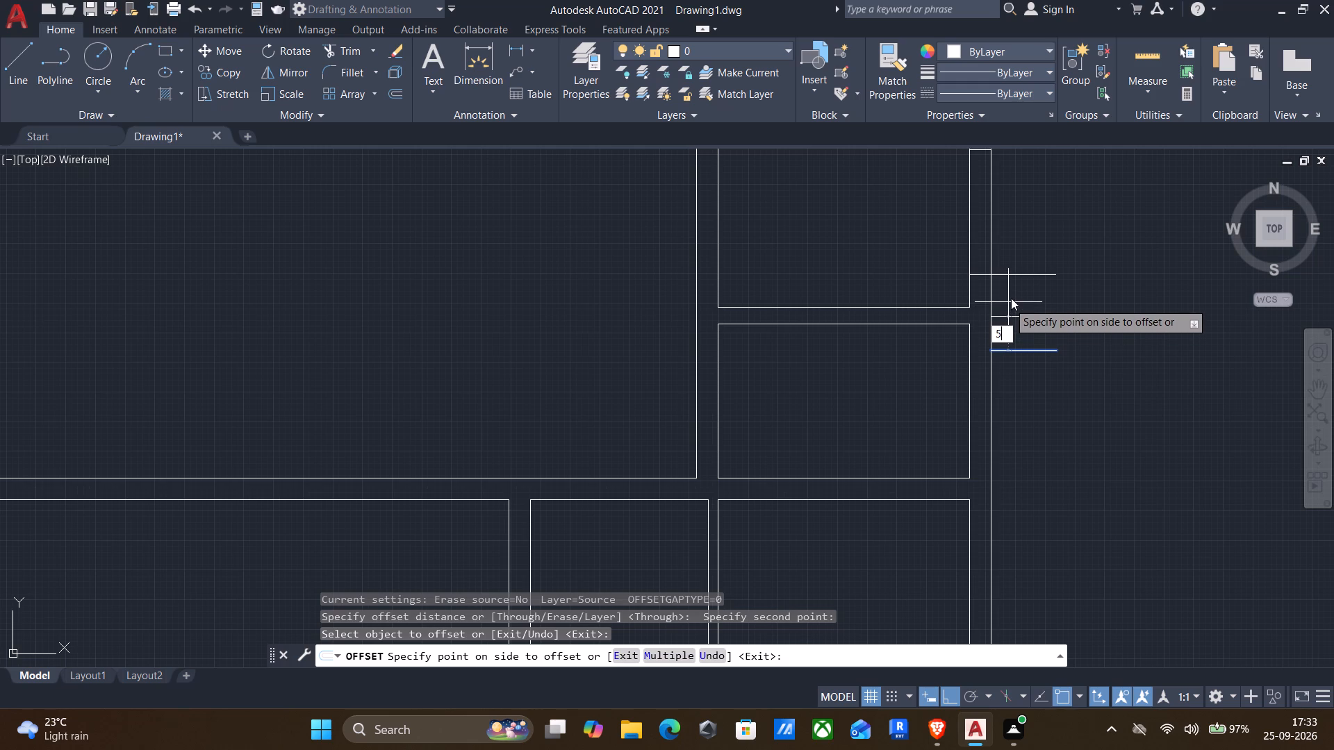
key(Return)
click(1005, 274)
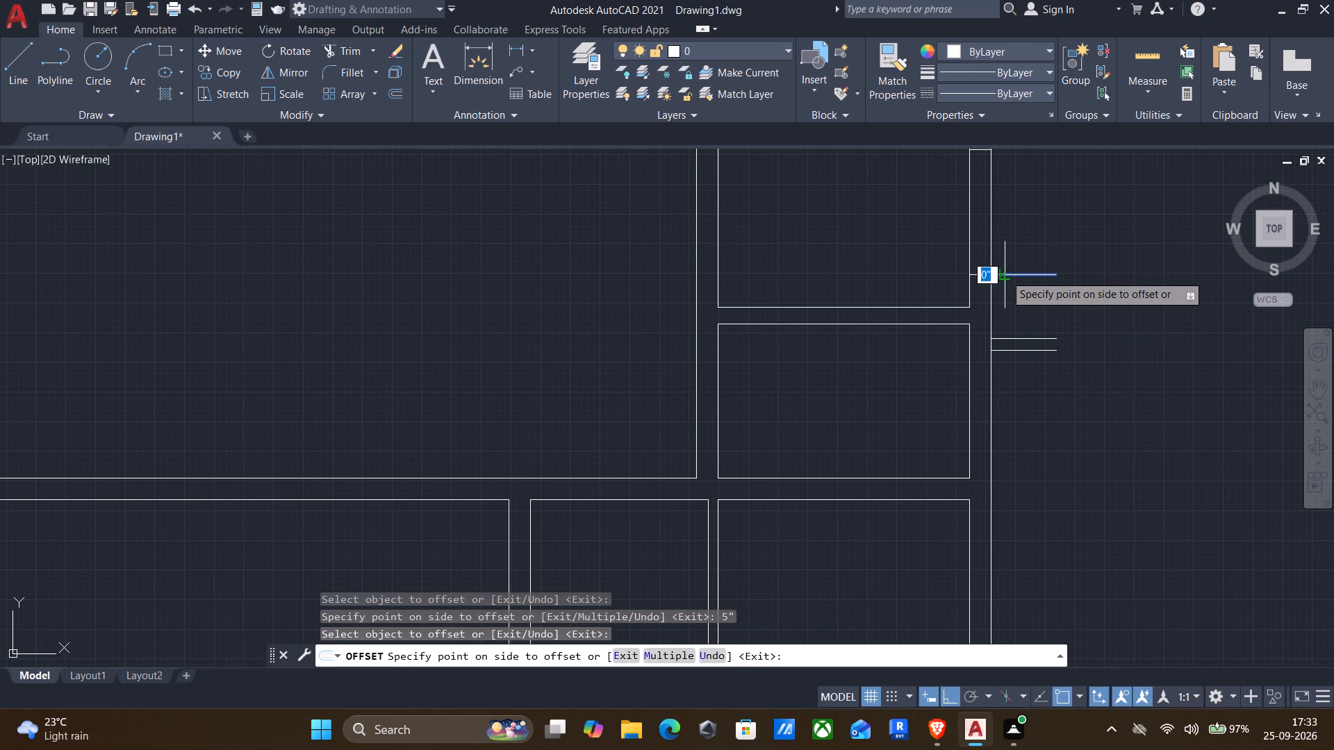
text(5")
key(Return)
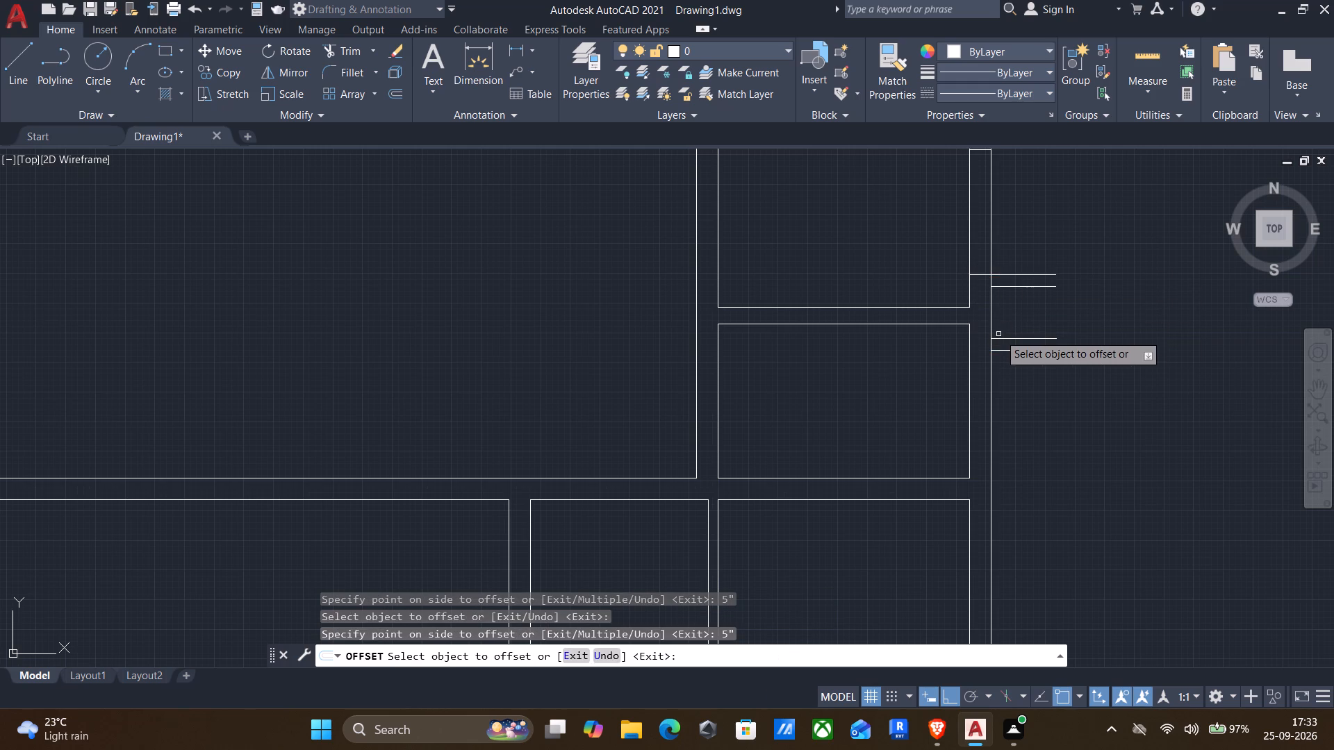
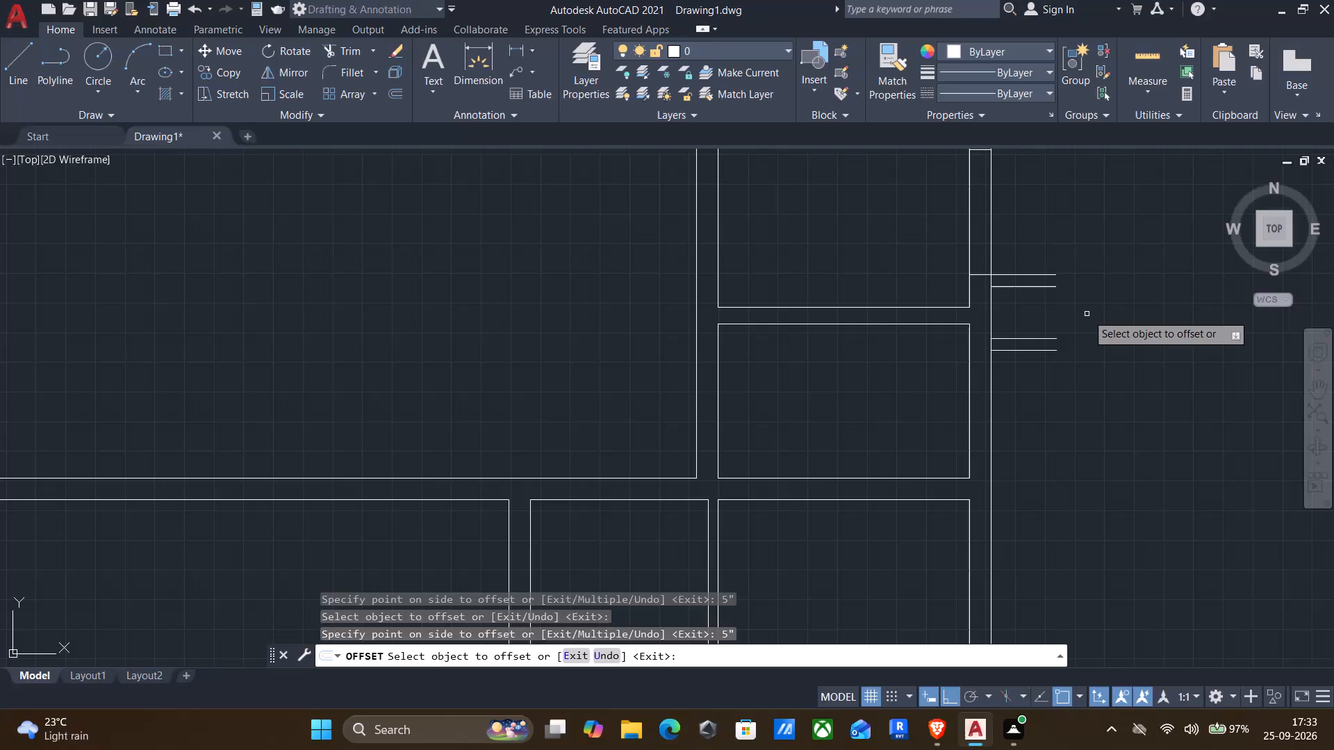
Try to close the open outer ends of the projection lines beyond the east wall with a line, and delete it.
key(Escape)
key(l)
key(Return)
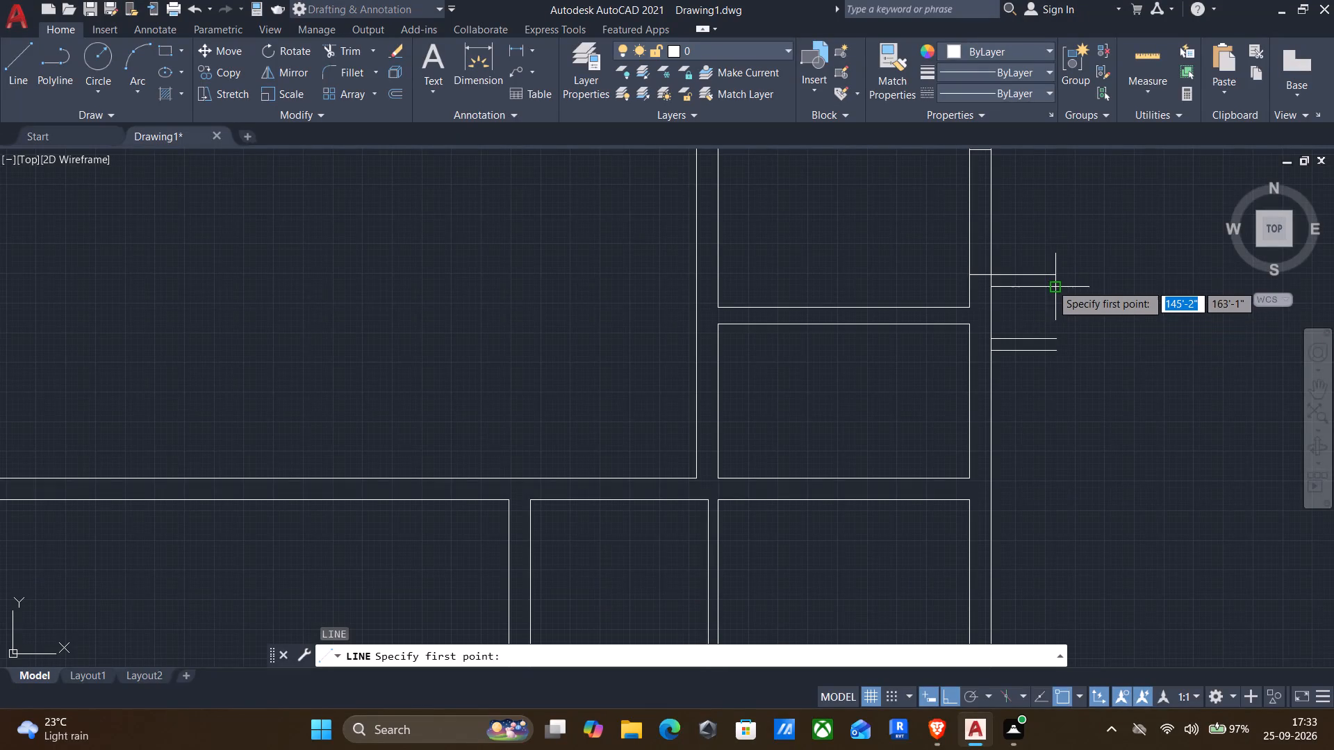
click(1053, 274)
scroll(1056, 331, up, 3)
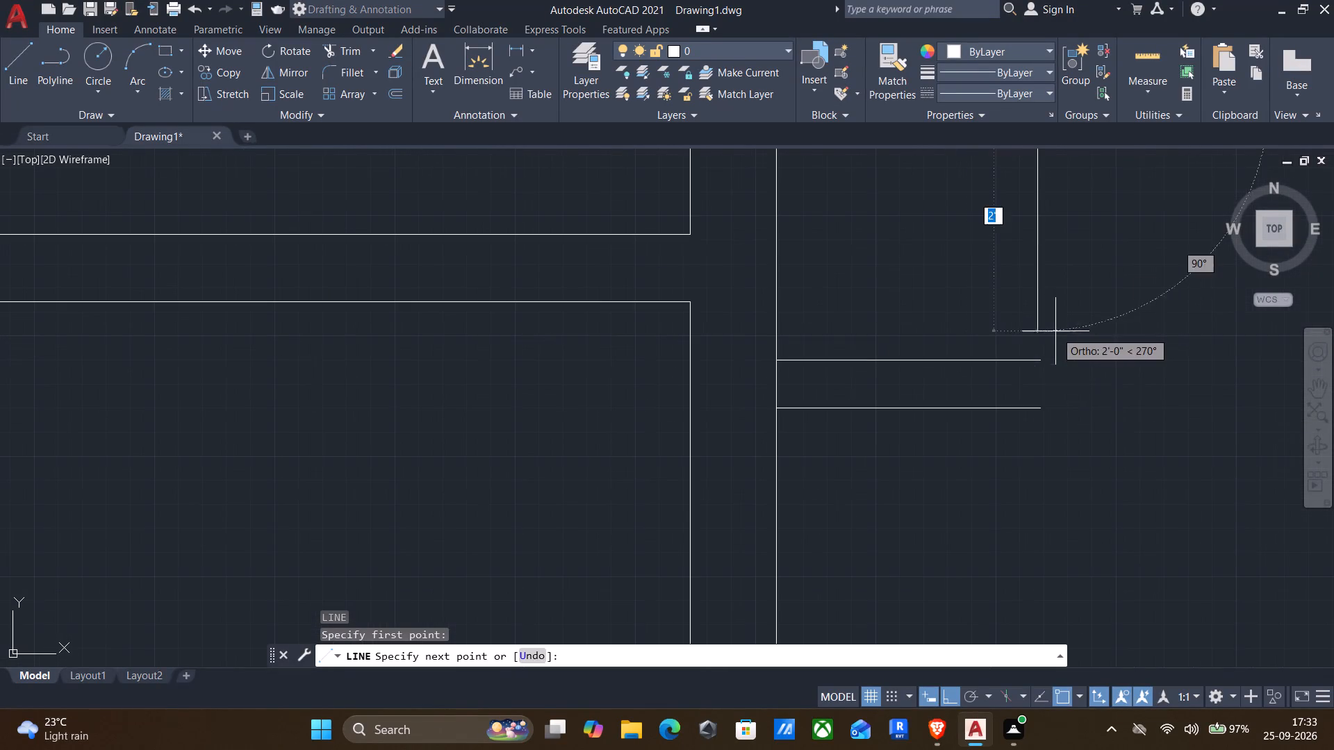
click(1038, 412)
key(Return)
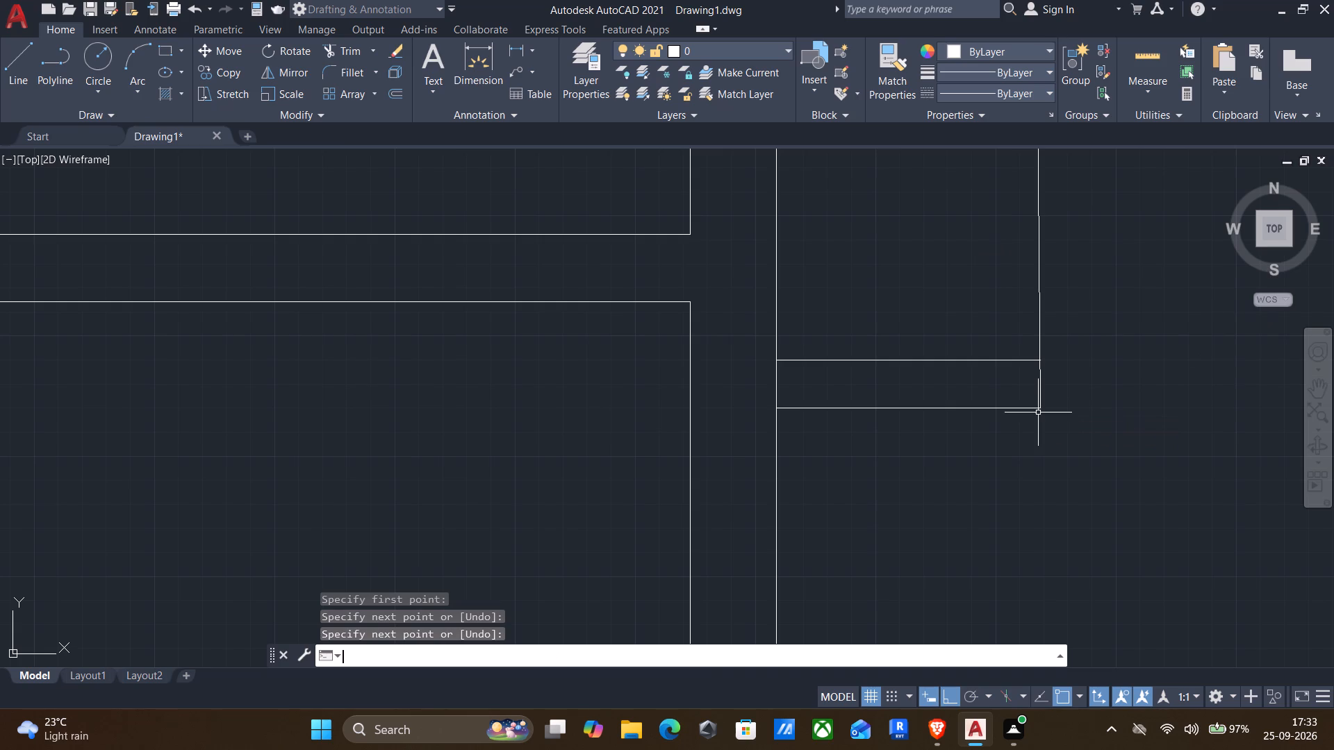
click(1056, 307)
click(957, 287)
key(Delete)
Draw a straight vertical line from the top projection line's outer end down past the lowest projection line.
scroll(993, 297, down, 1)
key(l)
key(Return)
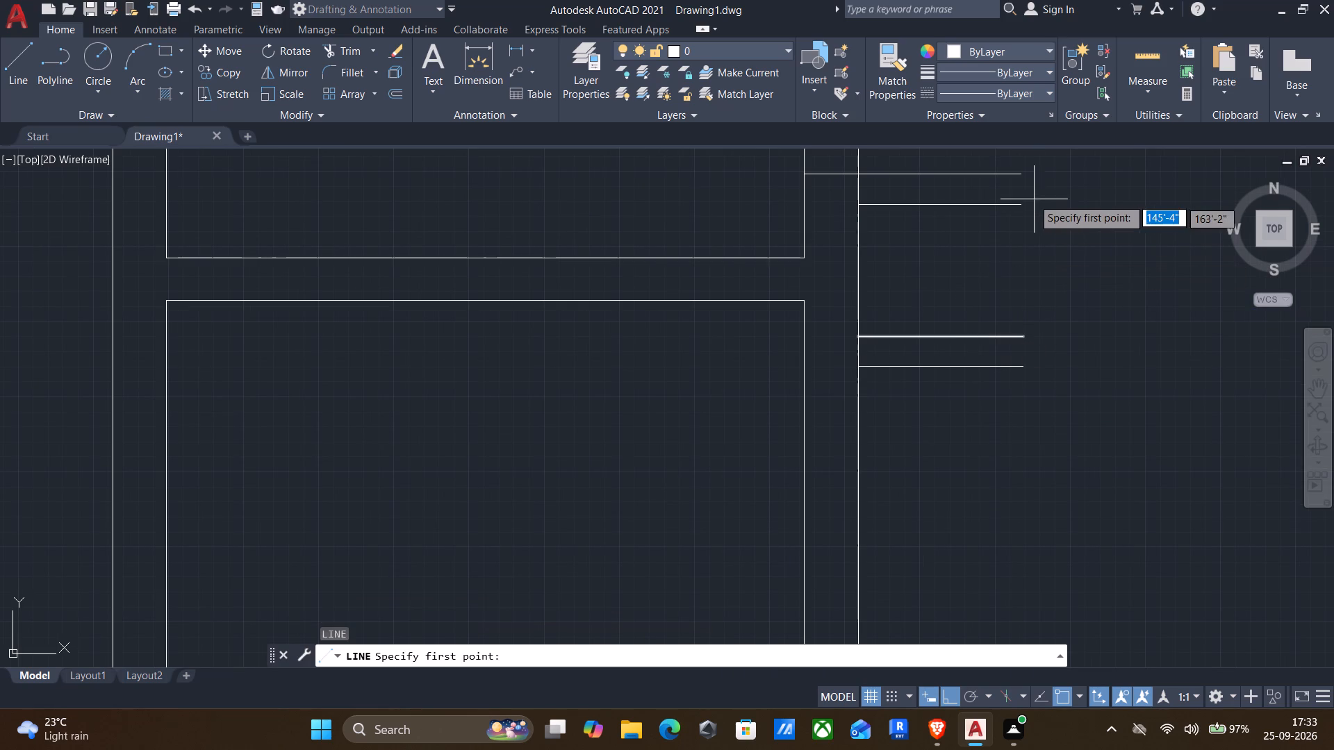
click(1016, 176)
click(1028, 423)
key(Return)
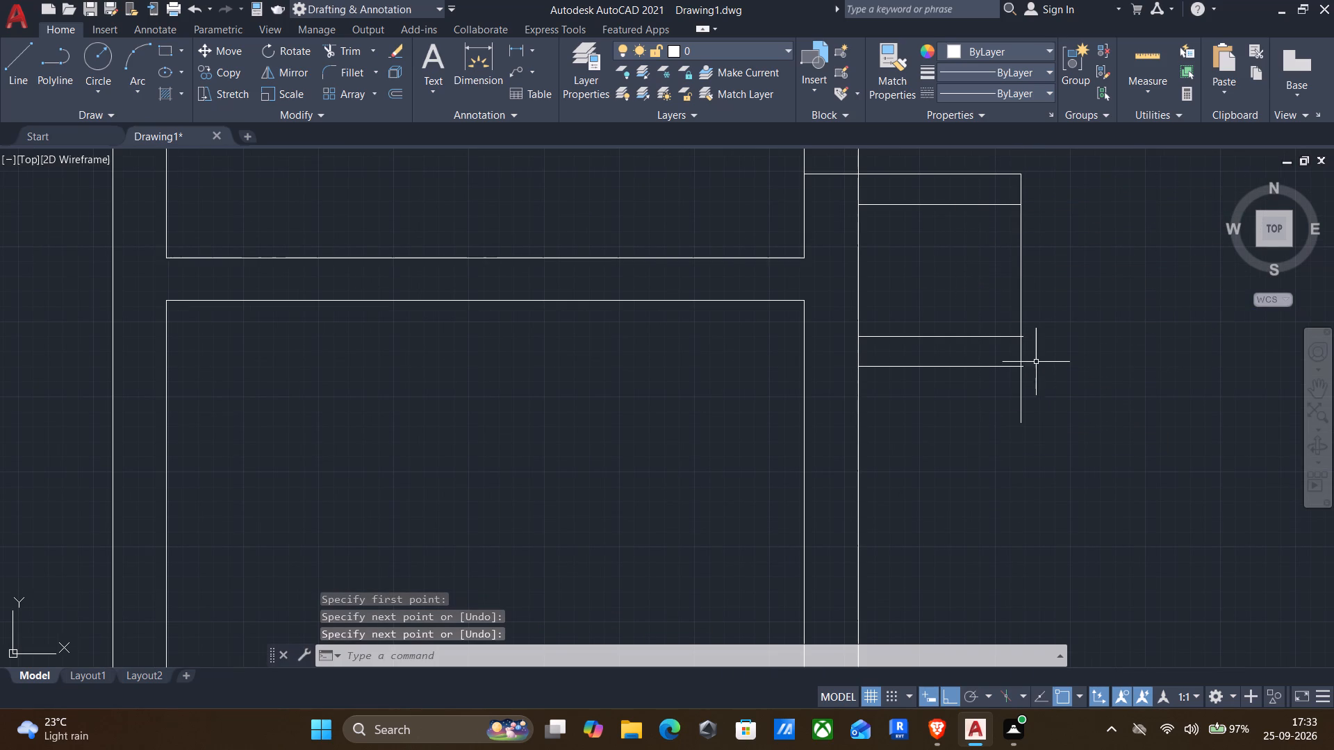
click(1039, 380)
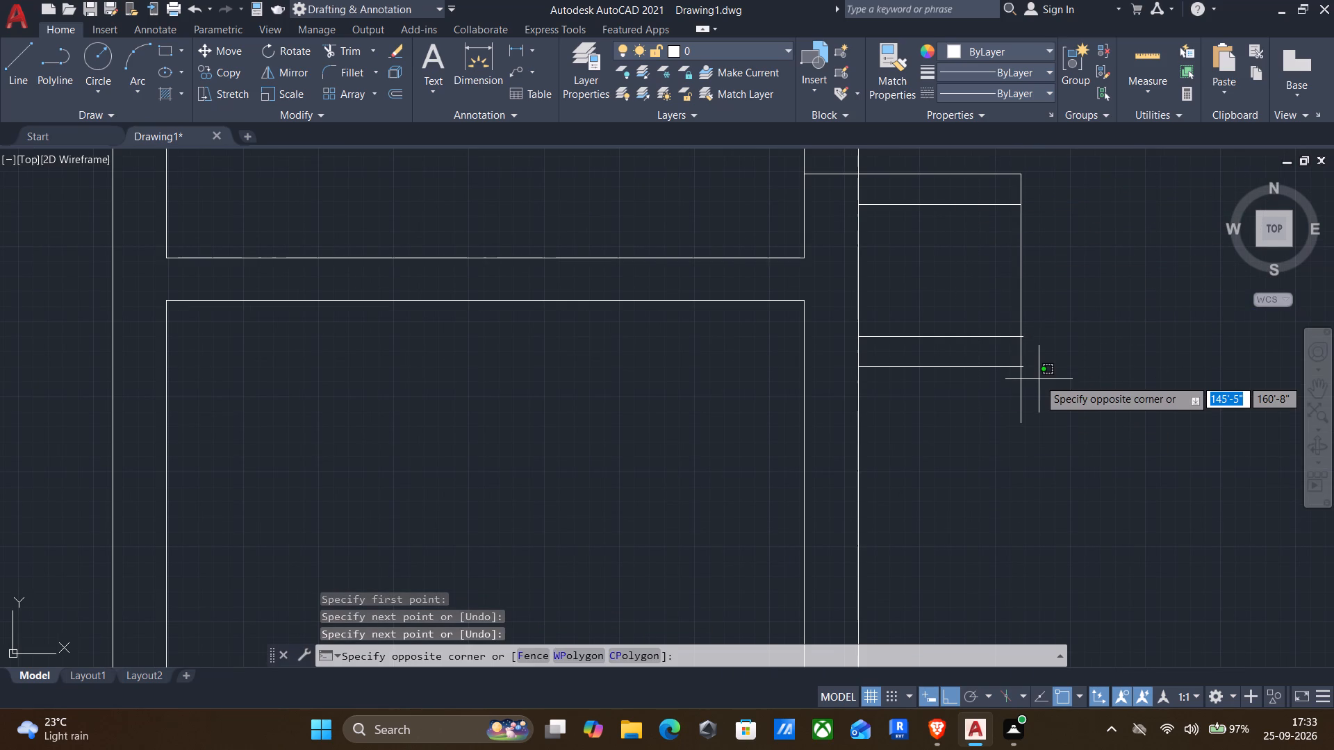
key(Escape)
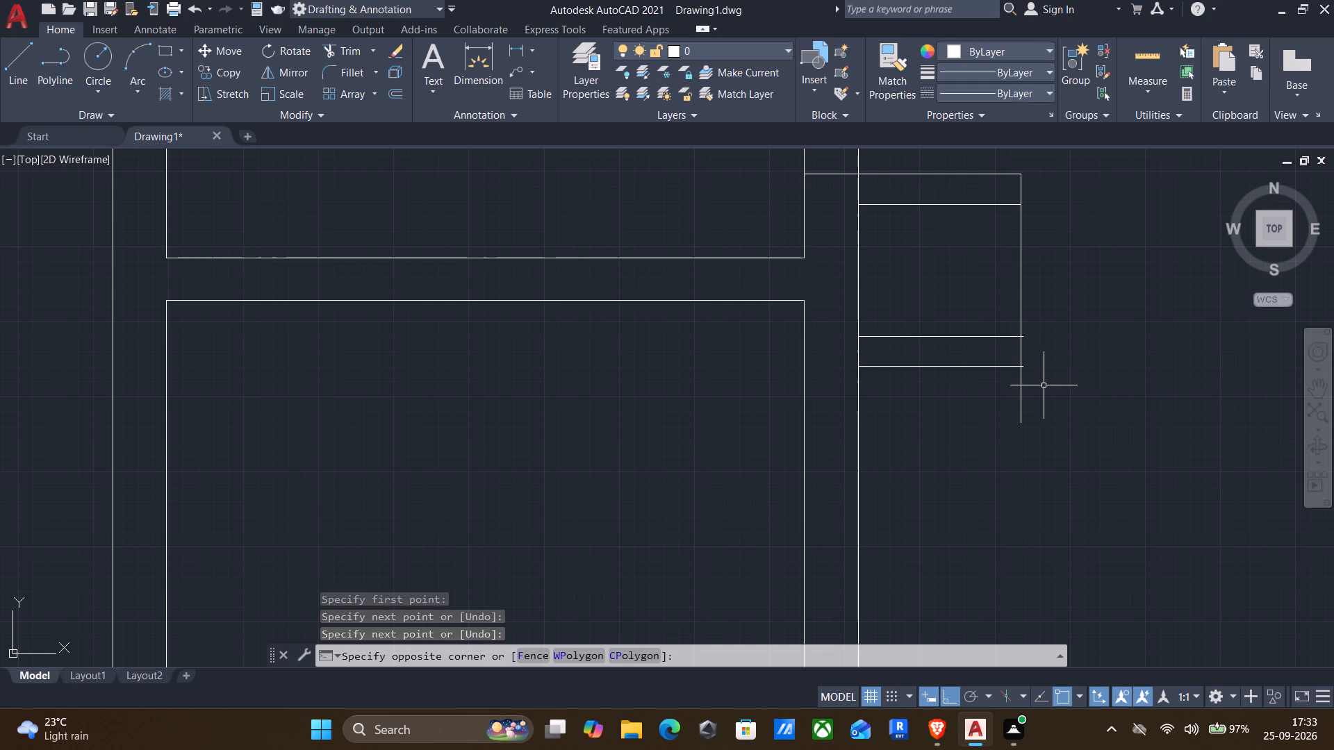
Trim the closing line below the projection's bottom edge and the horizontal line ends overhanging its outer edge.
text(tr)
key(Return)
drag(982, 408, 1058, 365)
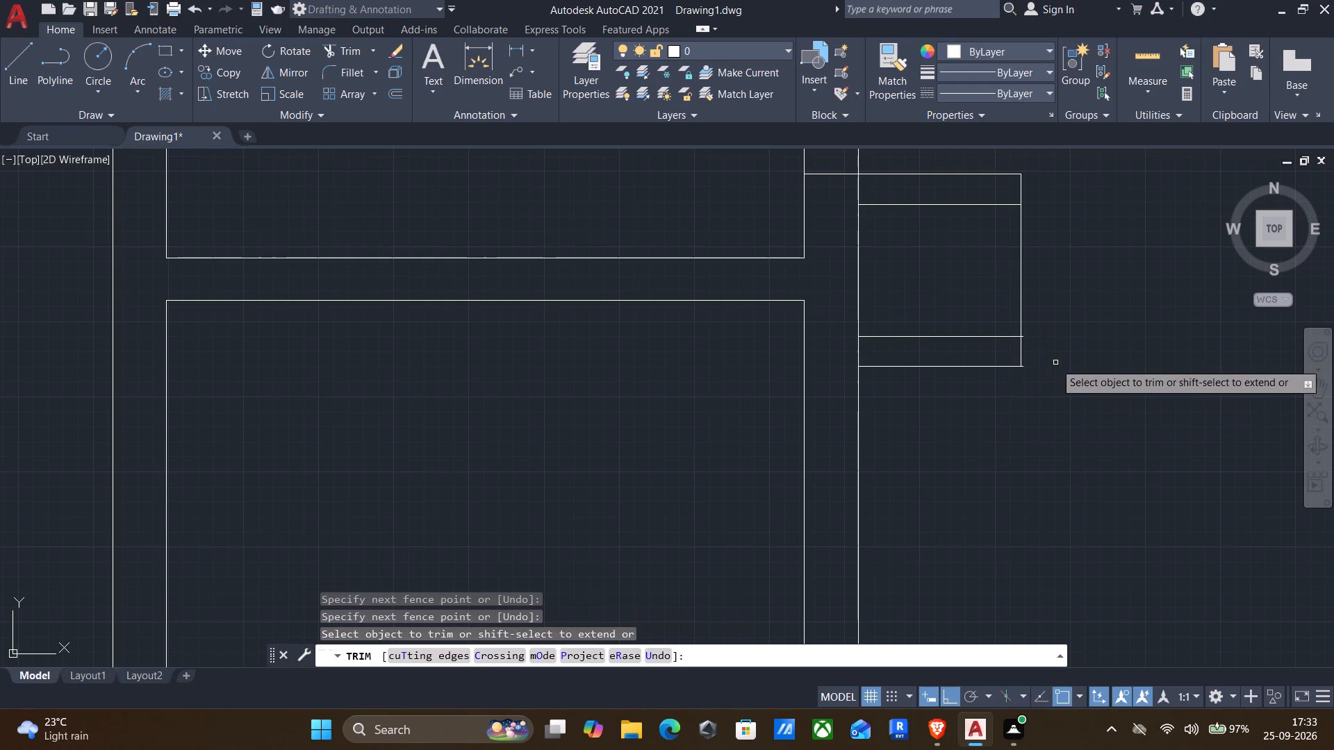
scroll(1026, 350, up, 4)
scroll(971, 253, up, 3)
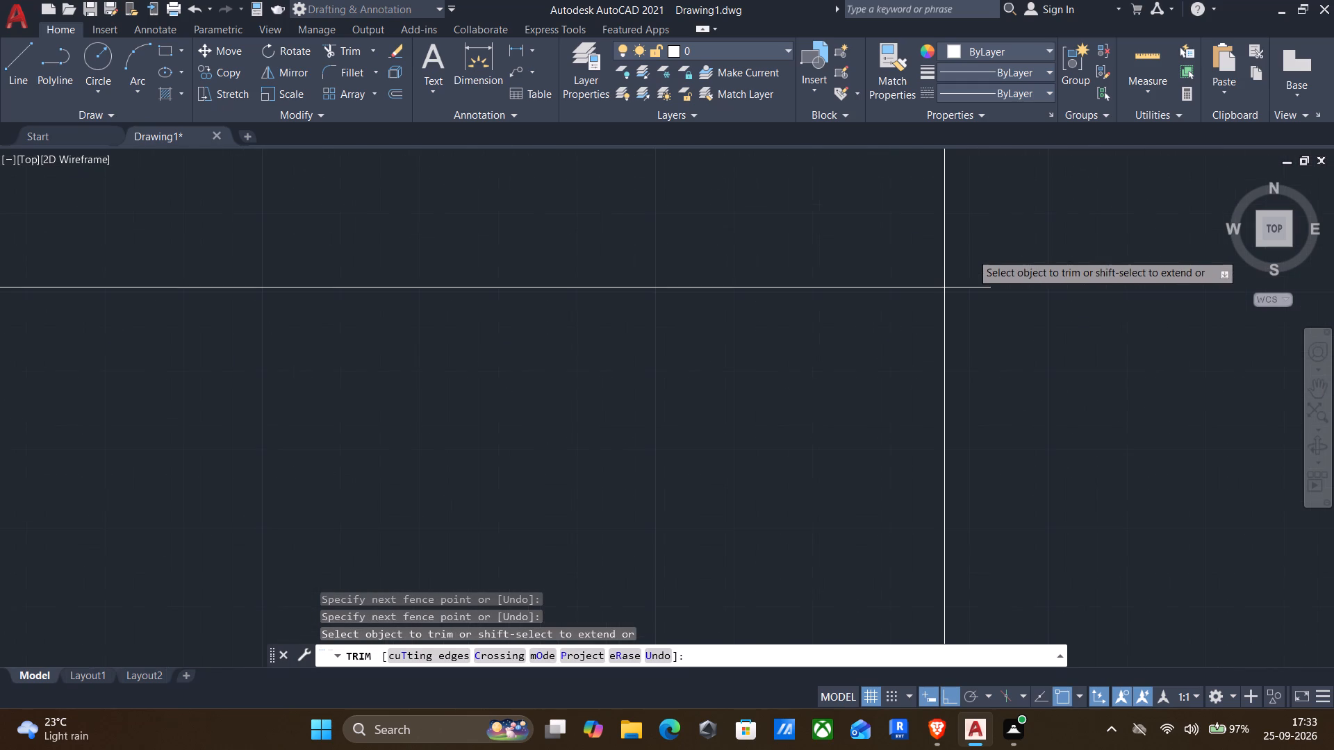
drag(971, 253, 952, 375)
scroll(949, 397, down, 3)
scroll(949, 597, up, 4)
drag(949, 596, 957, 465)
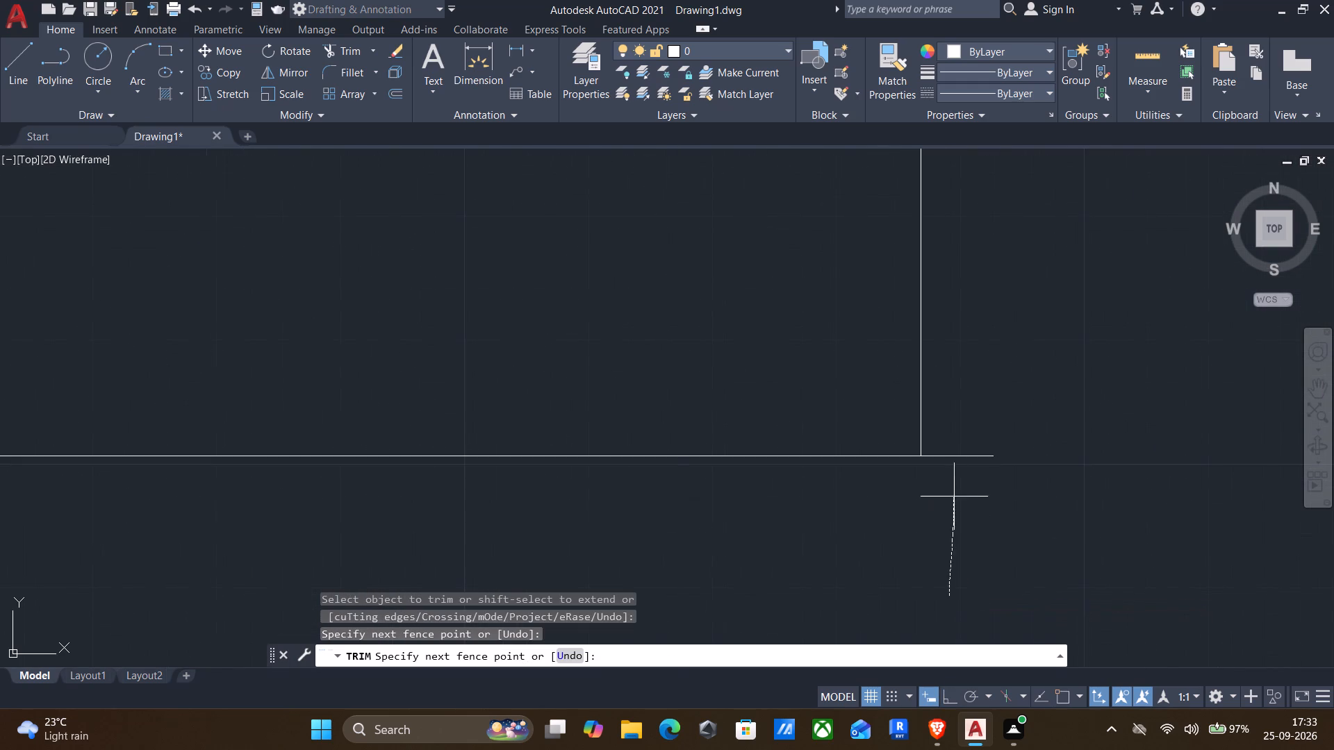
drag(957, 465, 964, 406)
scroll(963, 399, down, 4)
middle_drag(937, 376, 1001, 581)
scroll(1001, 581, down, 3)
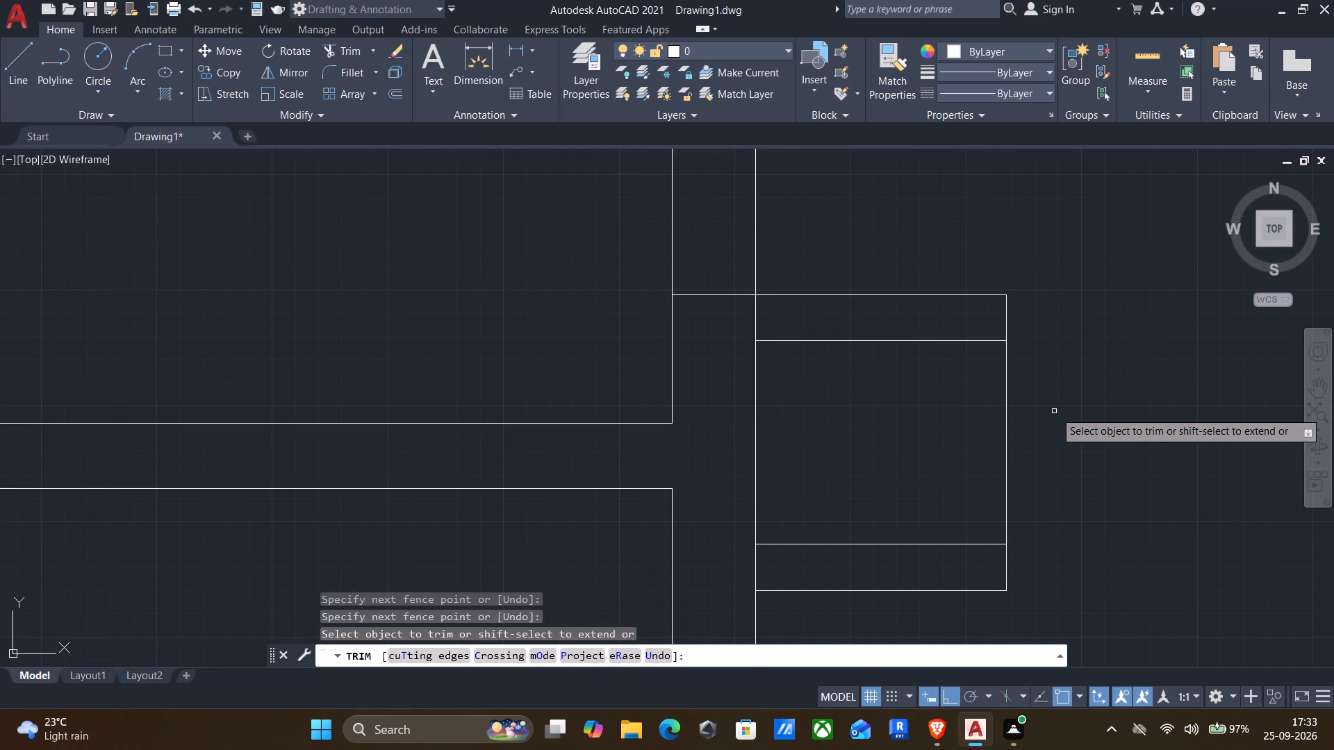
key(Escape)
Offset the projection's outer vertical edge 4" inward toward the wall.
key(o)
key(Return)
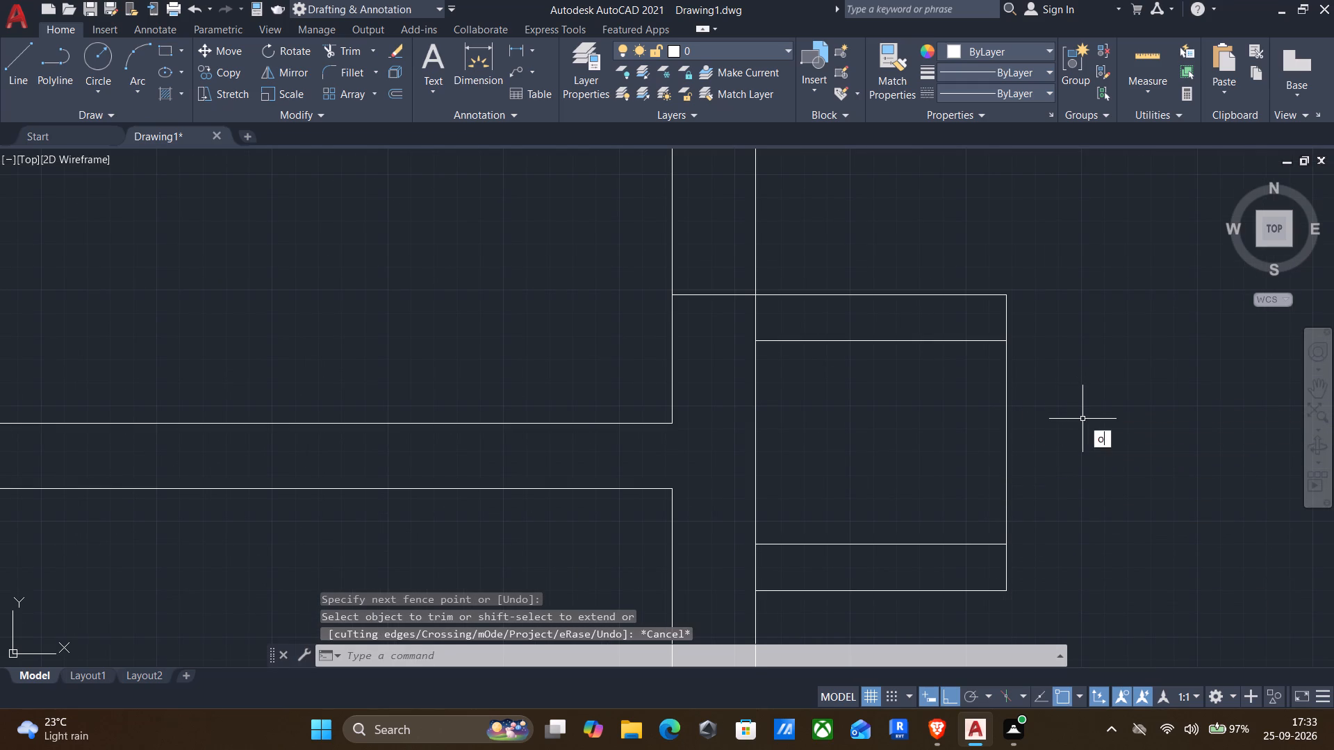
drag(1011, 428, 998, 428)
click(932, 478)
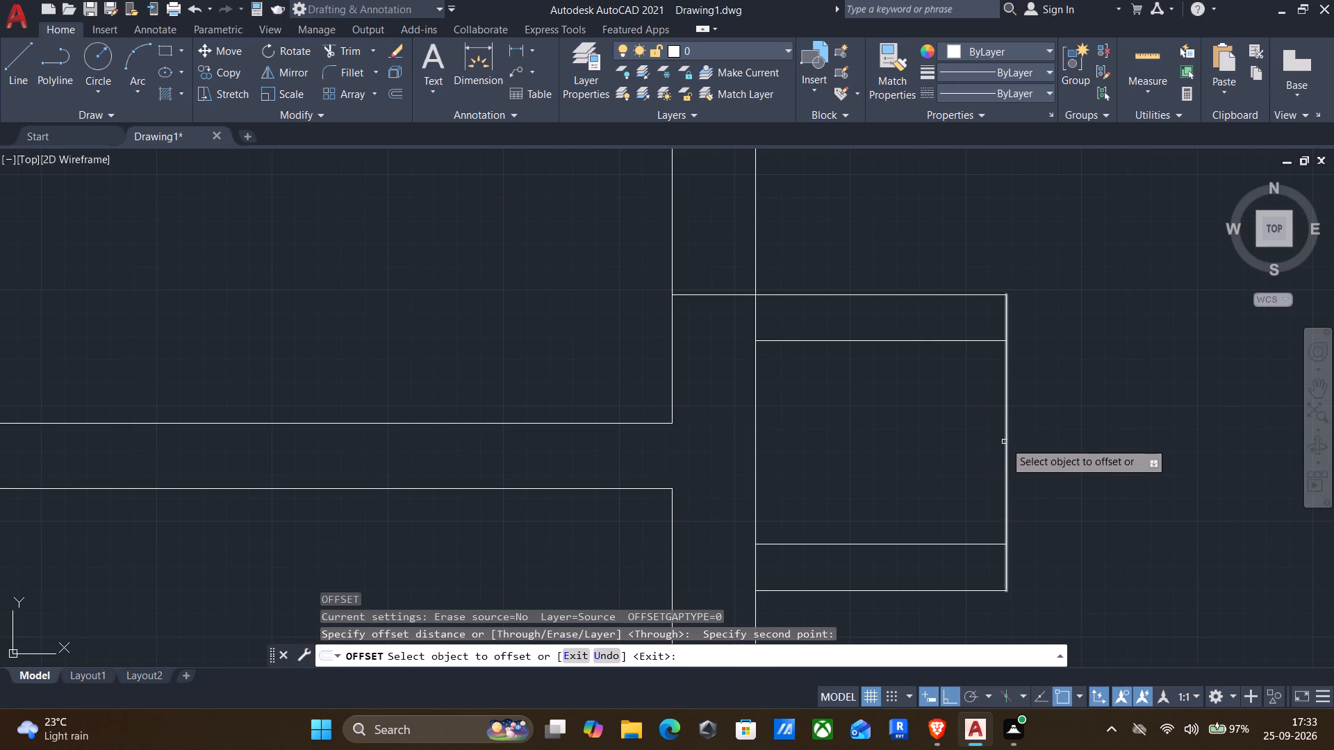
click(1007, 444)
key(4)
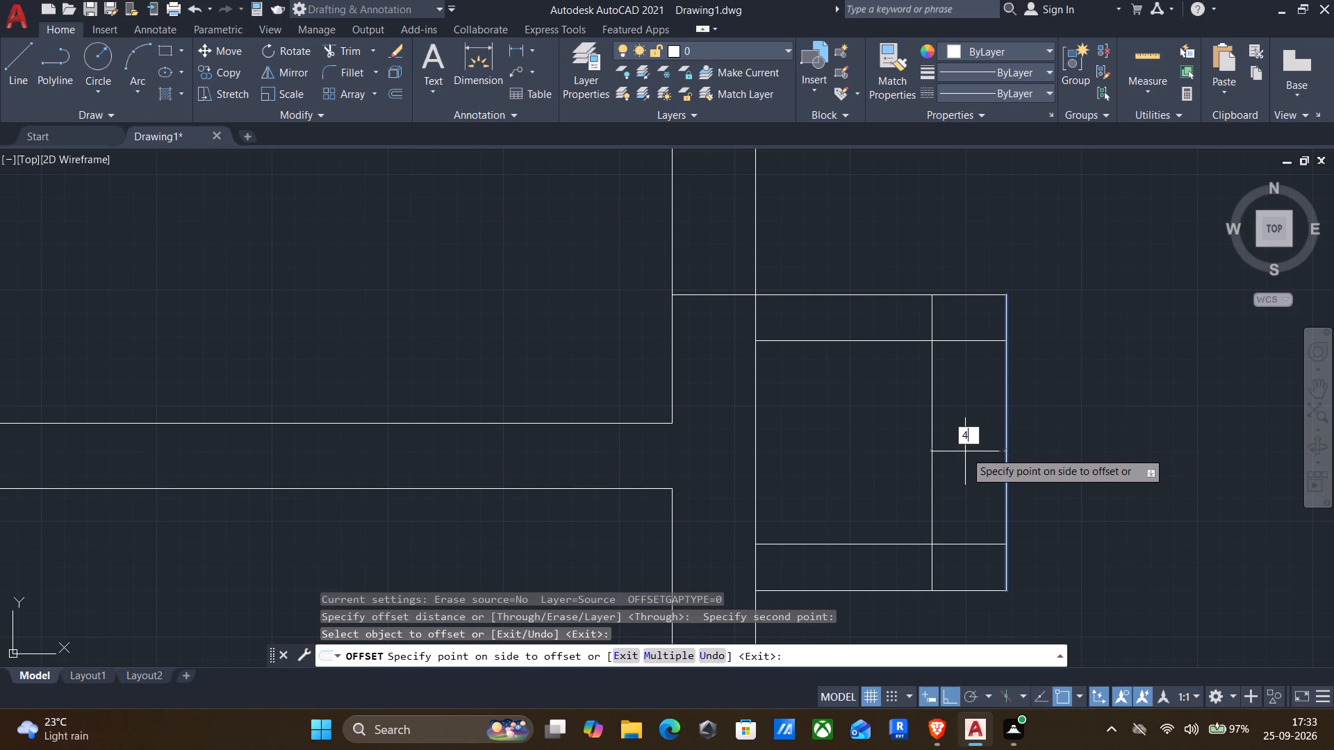
key(shift+quotedbl)
key(Return)
key(Return)
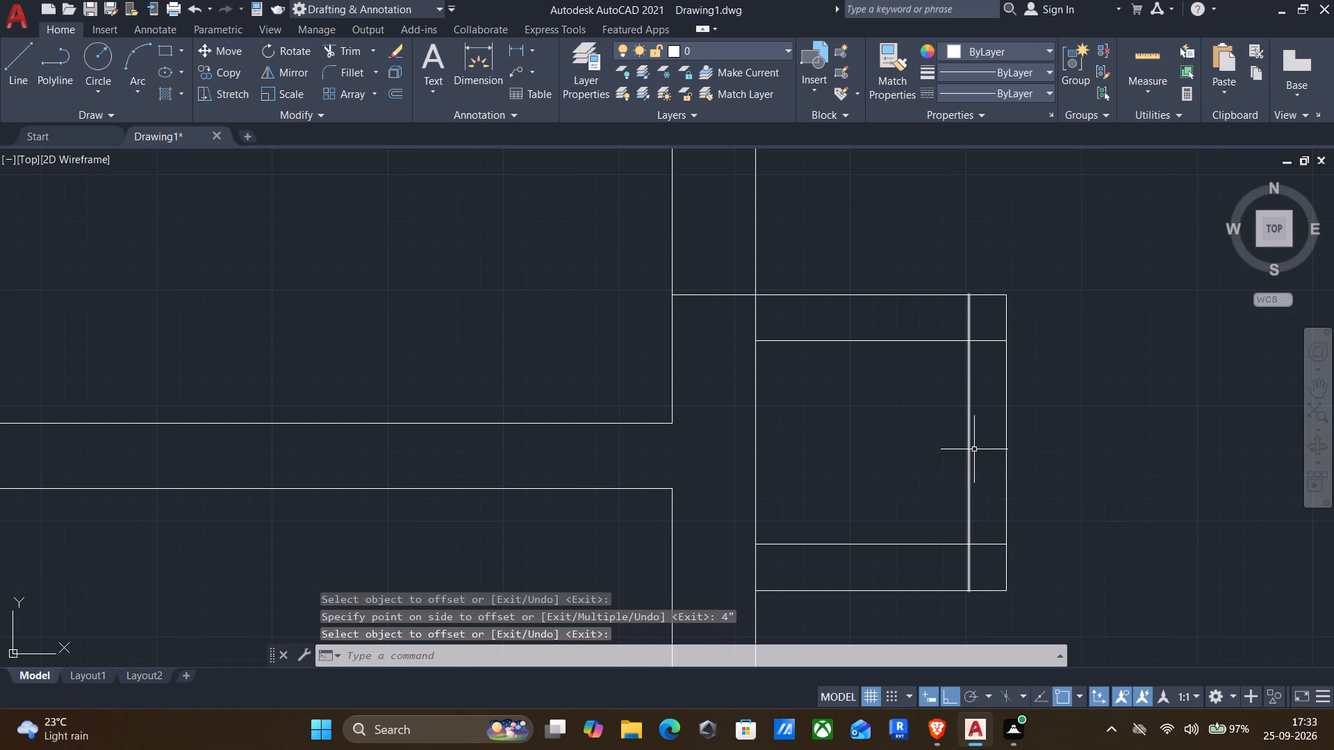
Trim the inner vertical line where it extends beyond the projection's two inner horizontal lines.
key(t)
key(r)
key(Return)
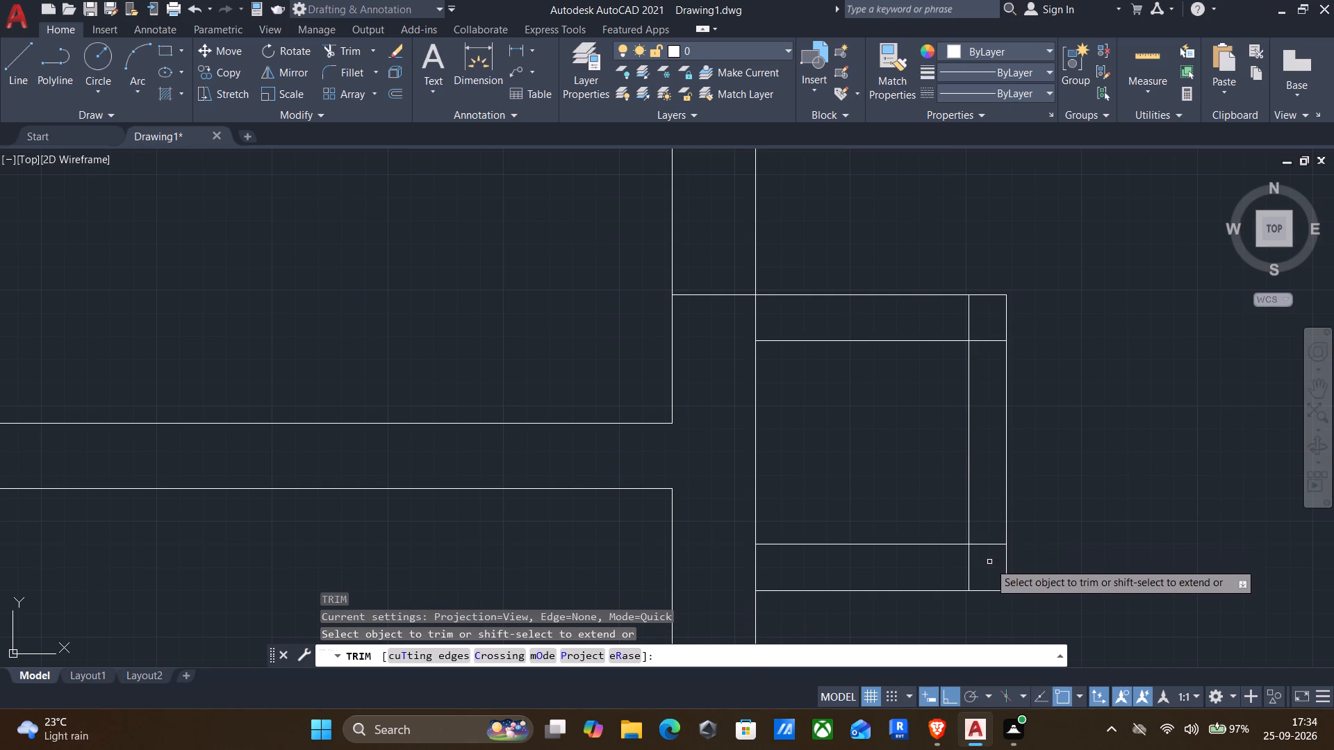
drag(989, 563, 955, 569)
drag(980, 324, 953, 326)
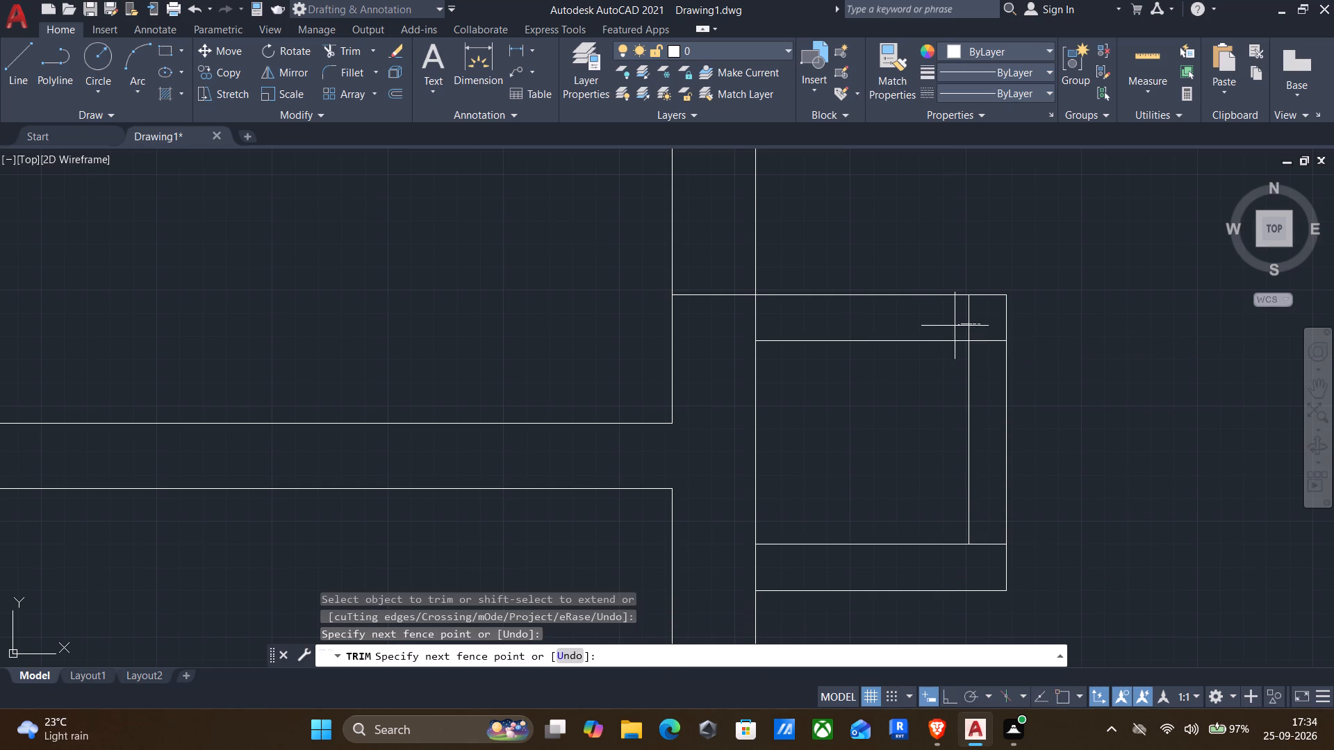
drag(953, 326, 921, 329)
scroll(916, 376, down, 2)
middle_drag(921, 403, 995, 383)
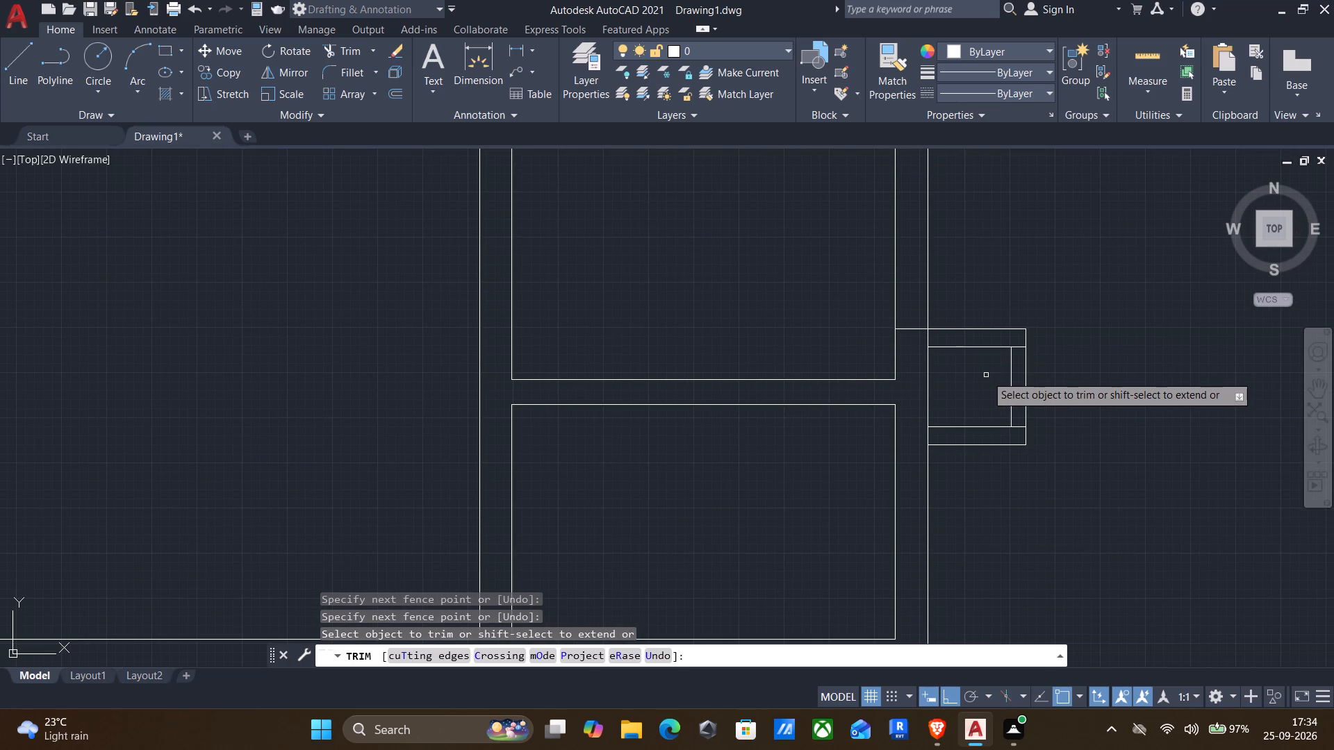
key(Return)
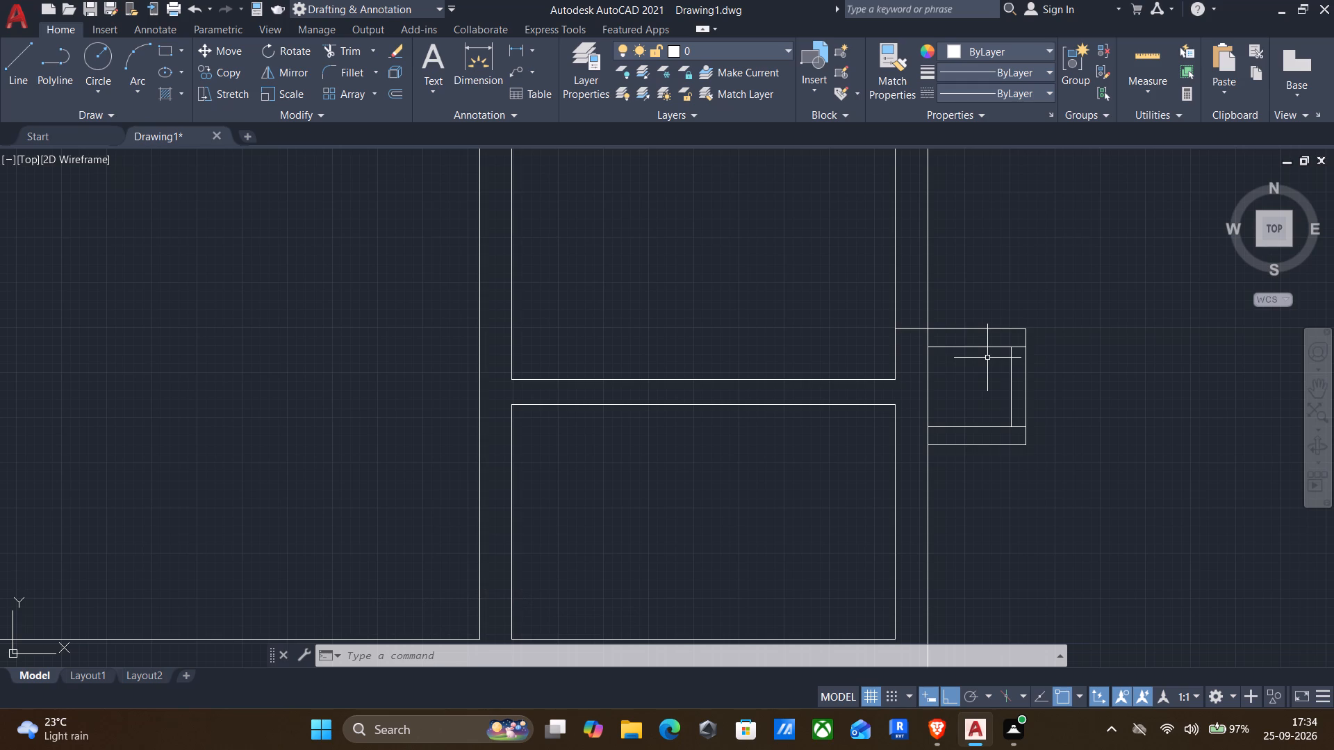
Draw a line out from the east wall below the small projection, aligned with its outer face, and continue down about 10'-9".
scroll(948, 425, down, 2)
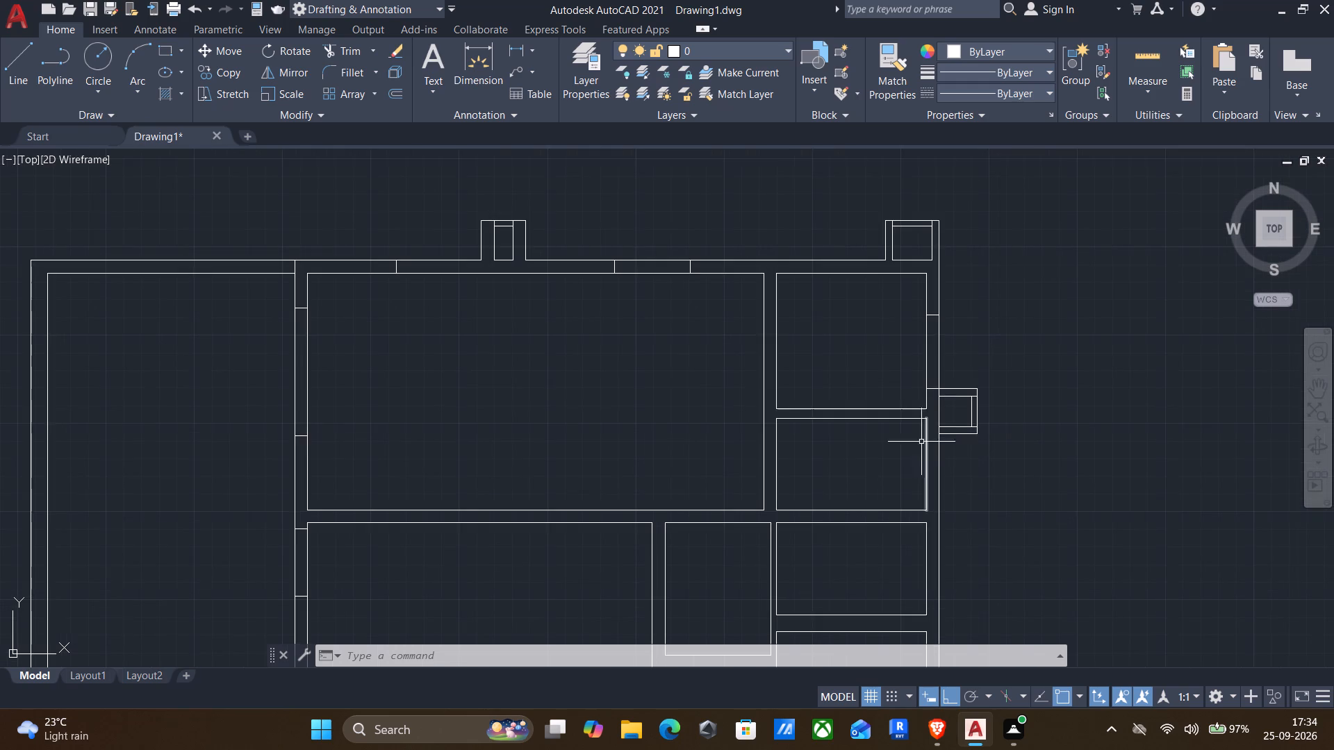
middle_drag(918, 447, 946, 301)
middle_drag(951, 373, 936, 337)
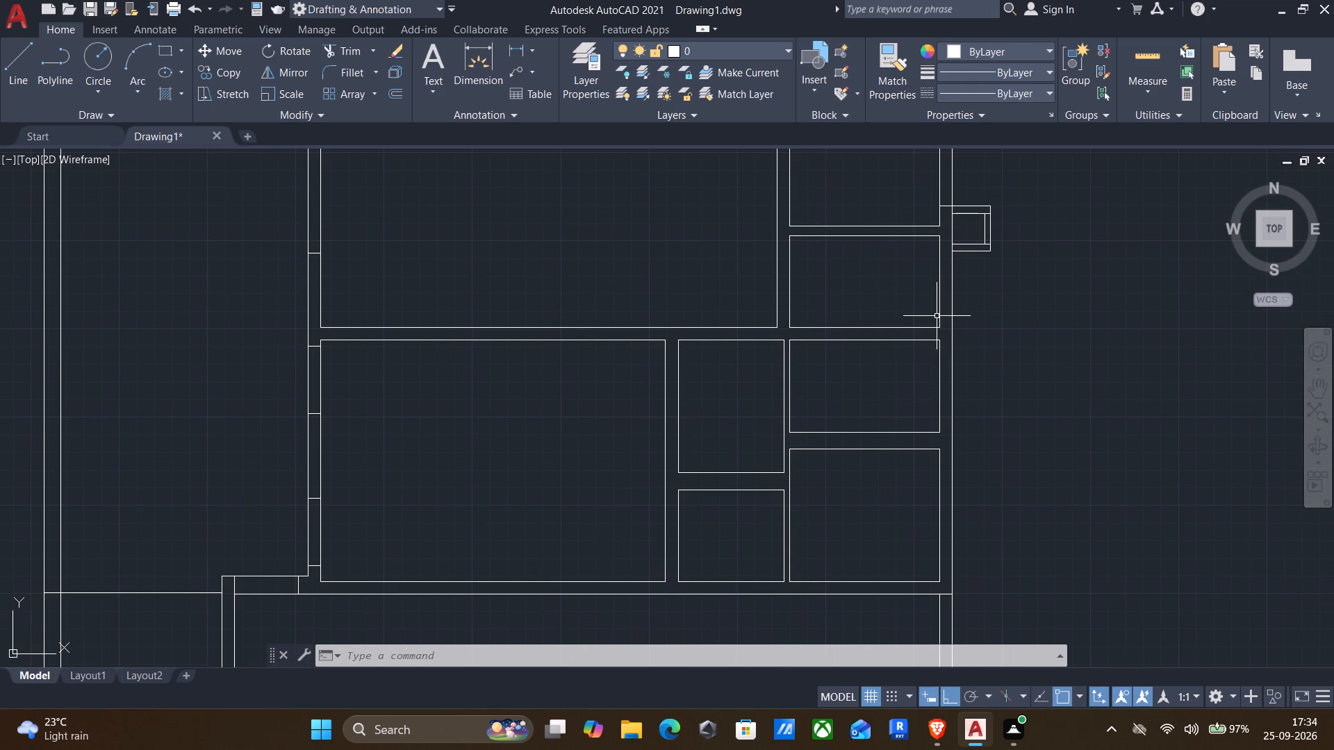
key(l)
key(Return)
click(953, 308)
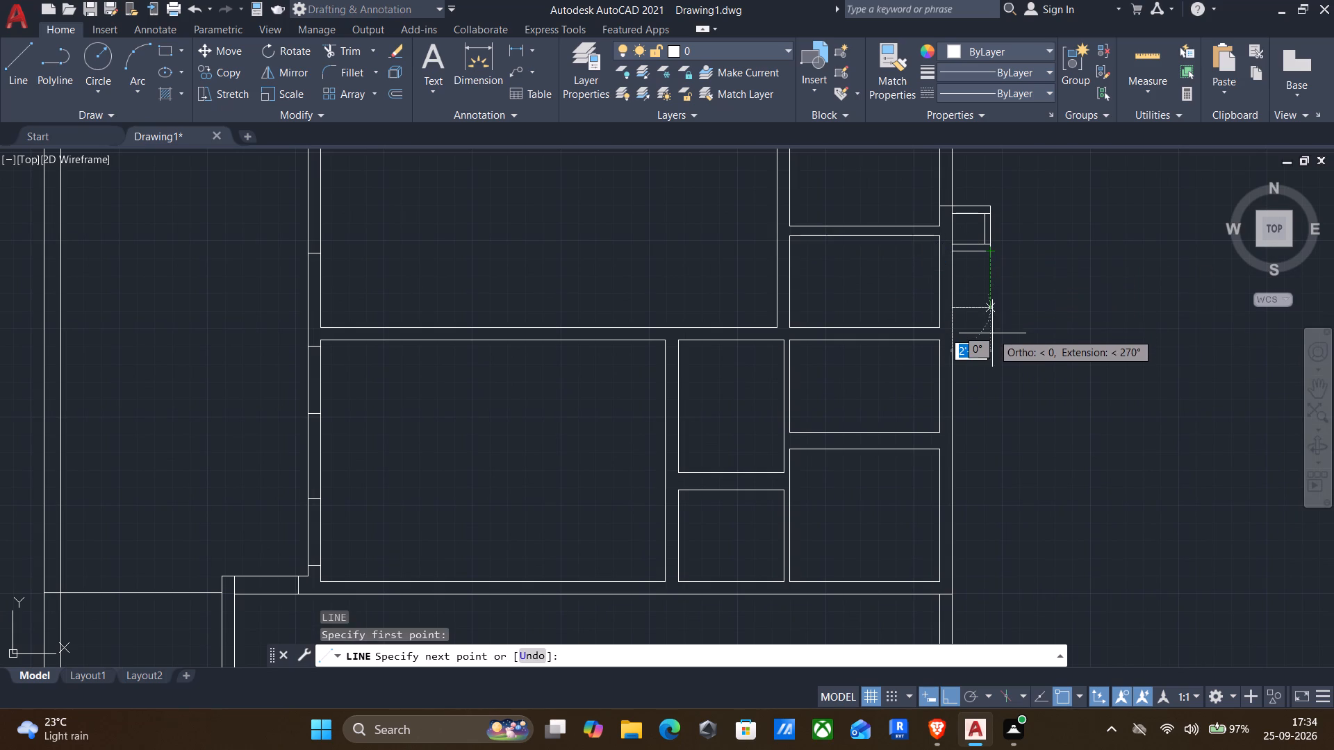
click(993, 307)
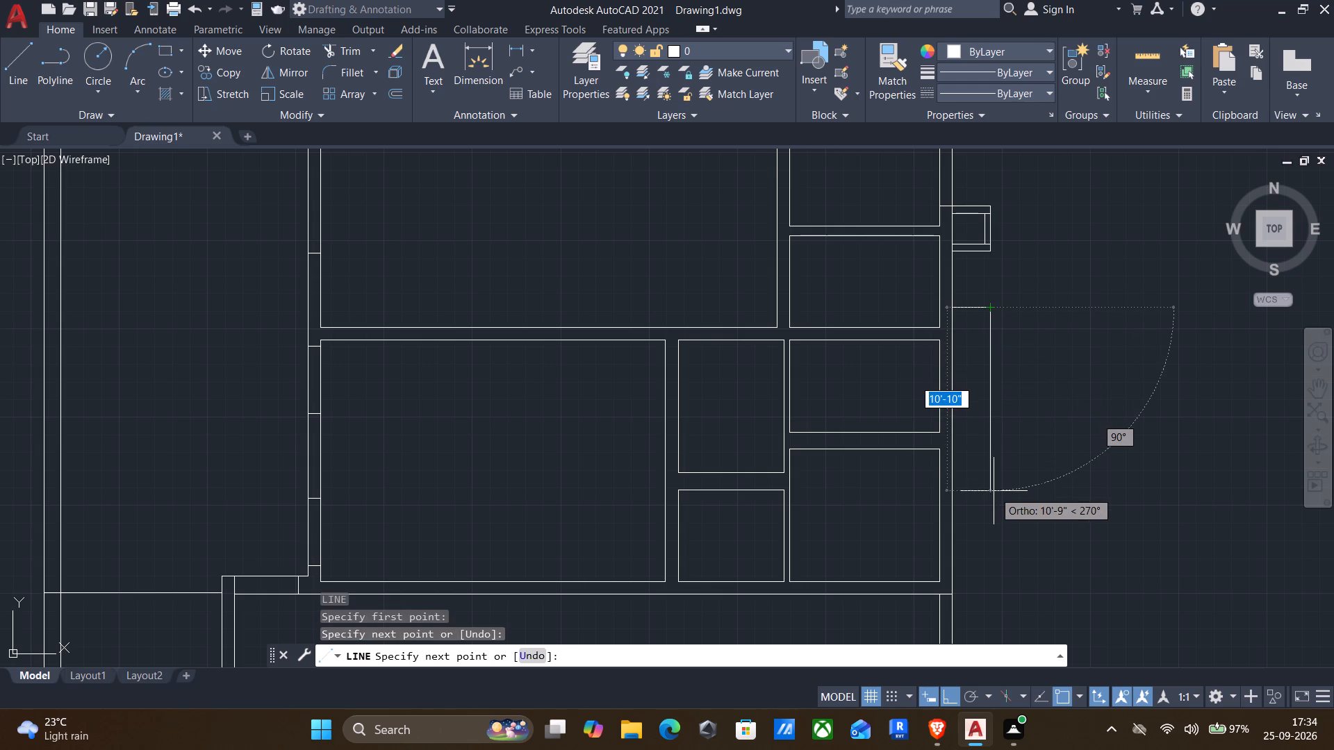
click(993, 492)
key(Return)
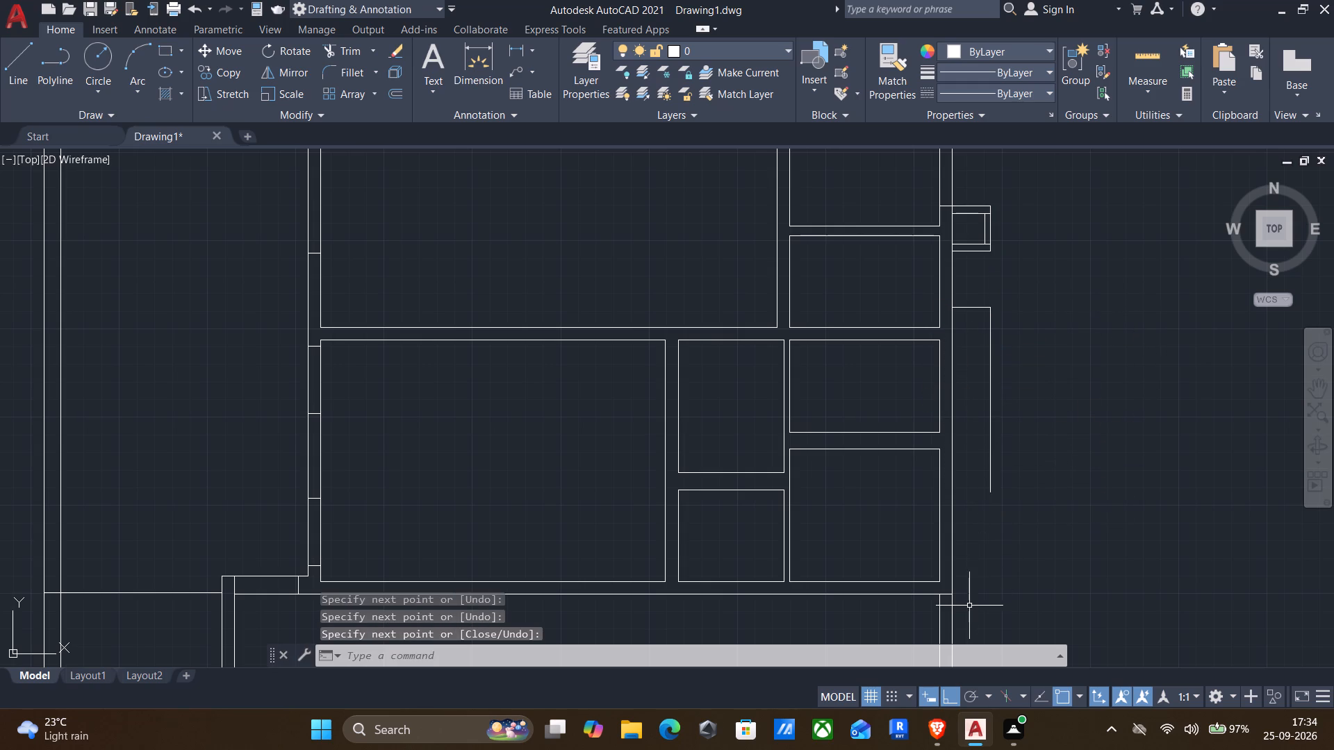
Draw lines from the wall corner down the wall face, outward about 2'-3", and up about 7'-11" to close the long projection.
middle_drag(969, 593, 965, 530)
scroll(968, 593, up, 1)
key(Return)
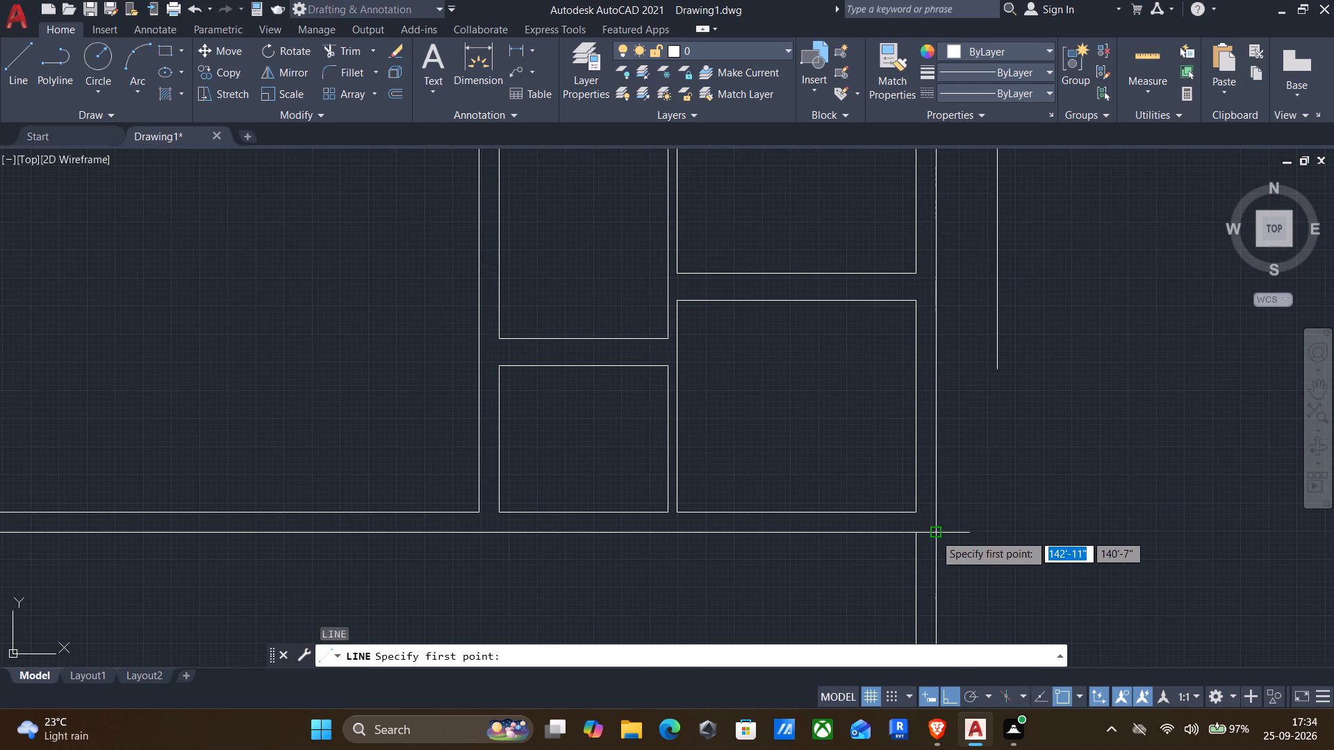
click(934, 534)
click(937, 583)
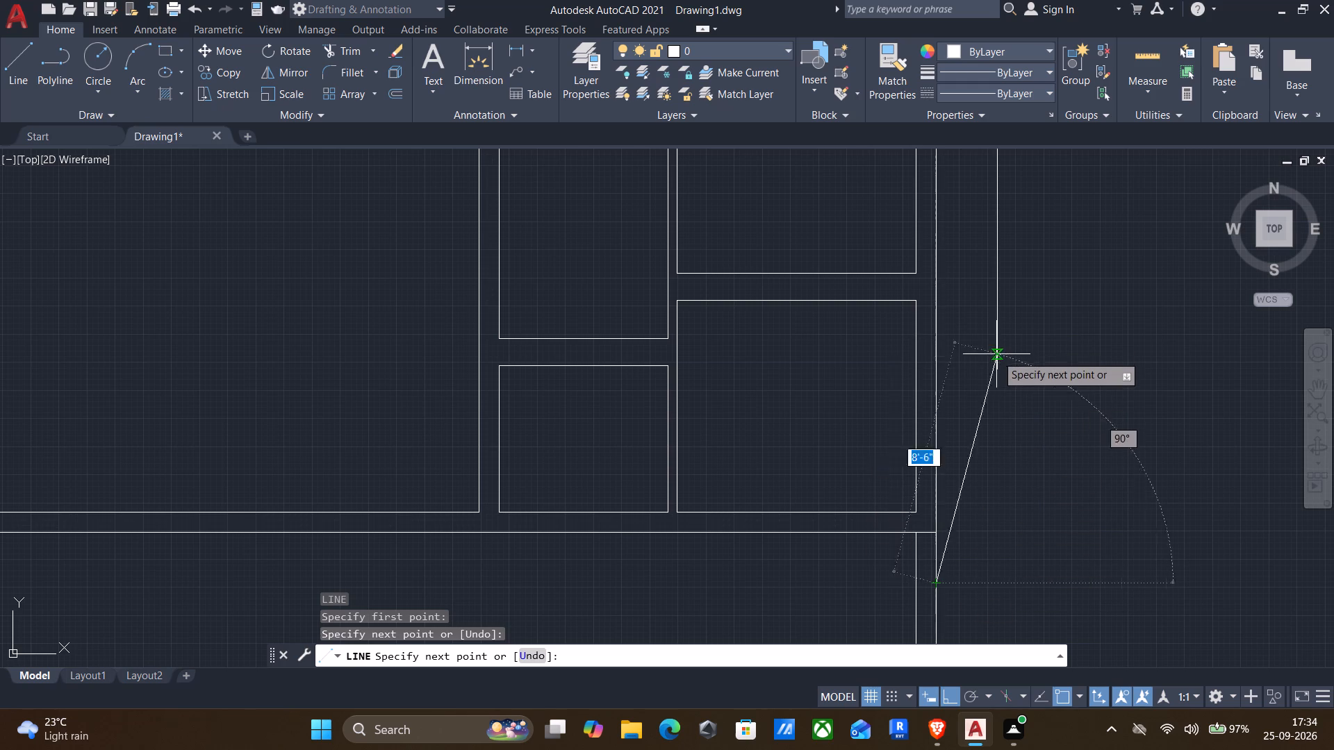
click(998, 584)
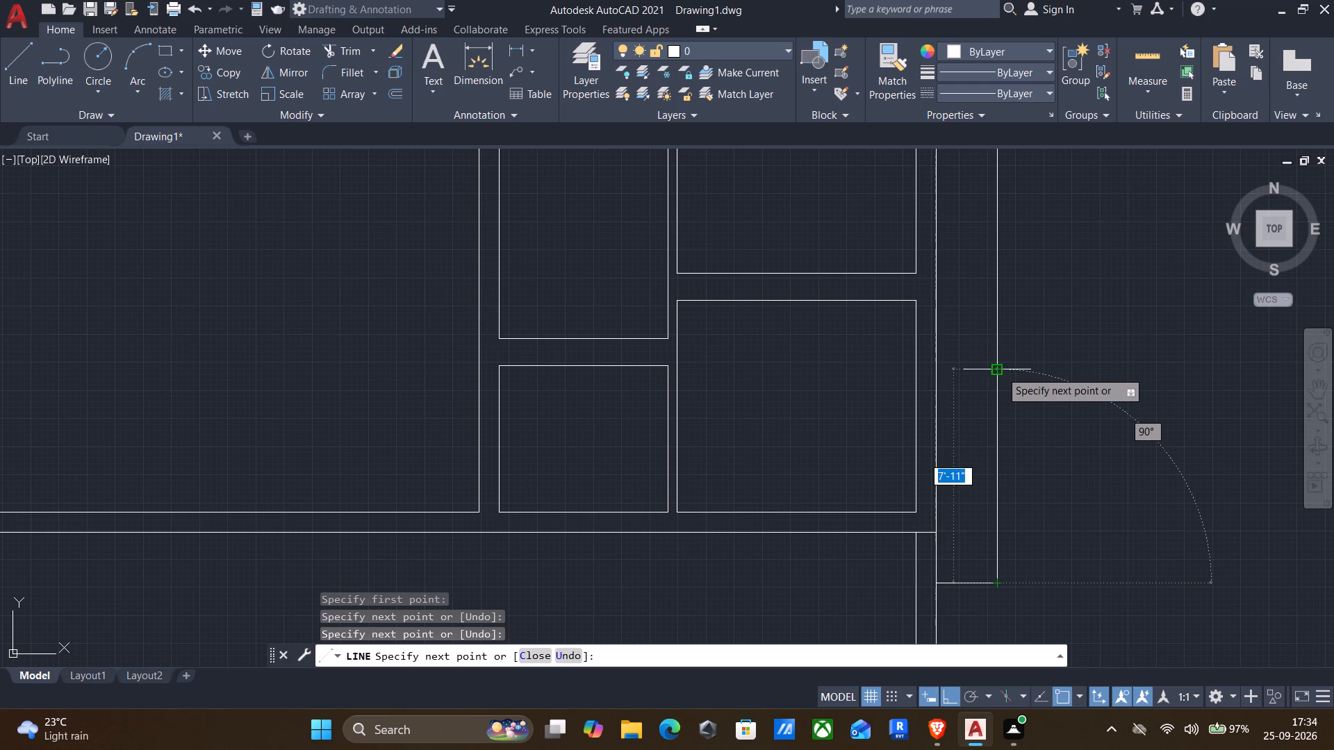
click(1000, 371)
key(Return)
Draw a short line across the east wall's thickness just below the top corner of the lower east room.
scroll(1007, 391, down, 2)
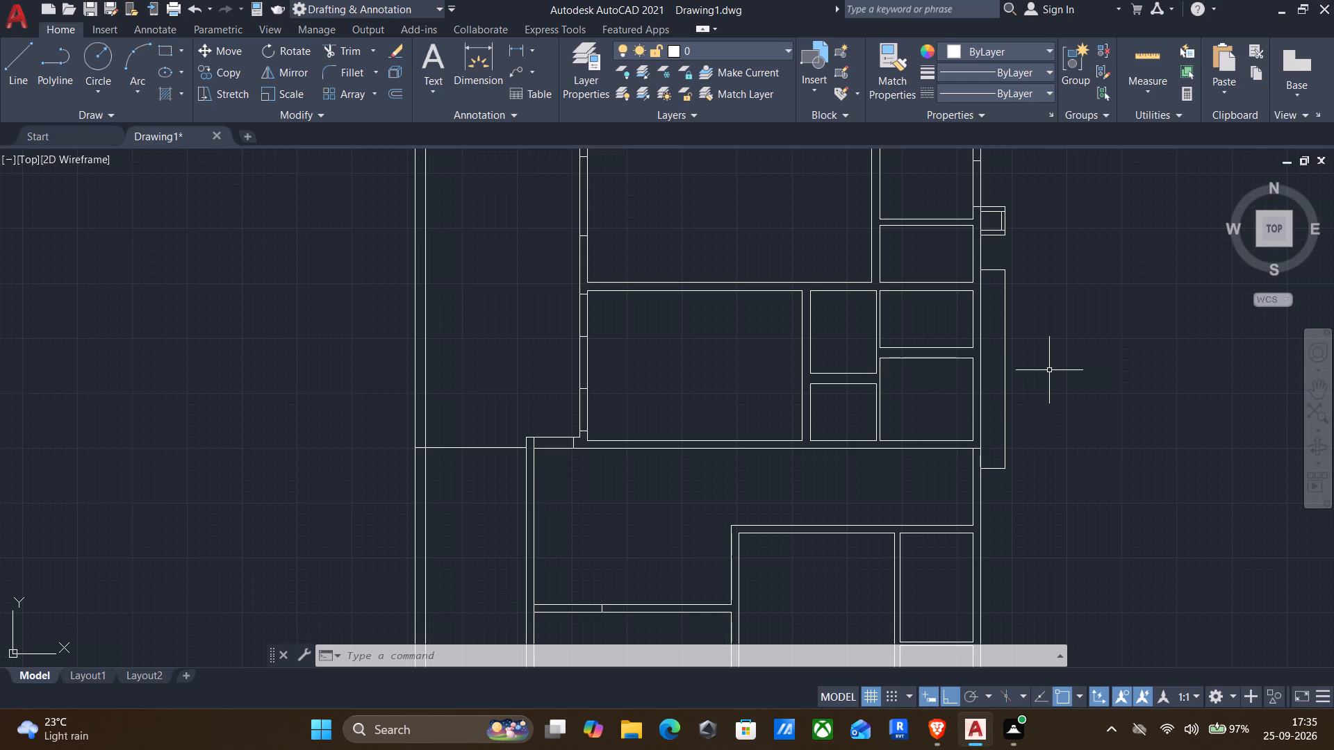
middle_drag(981, 413, 987, 377)
scroll(987, 377, up, 1)
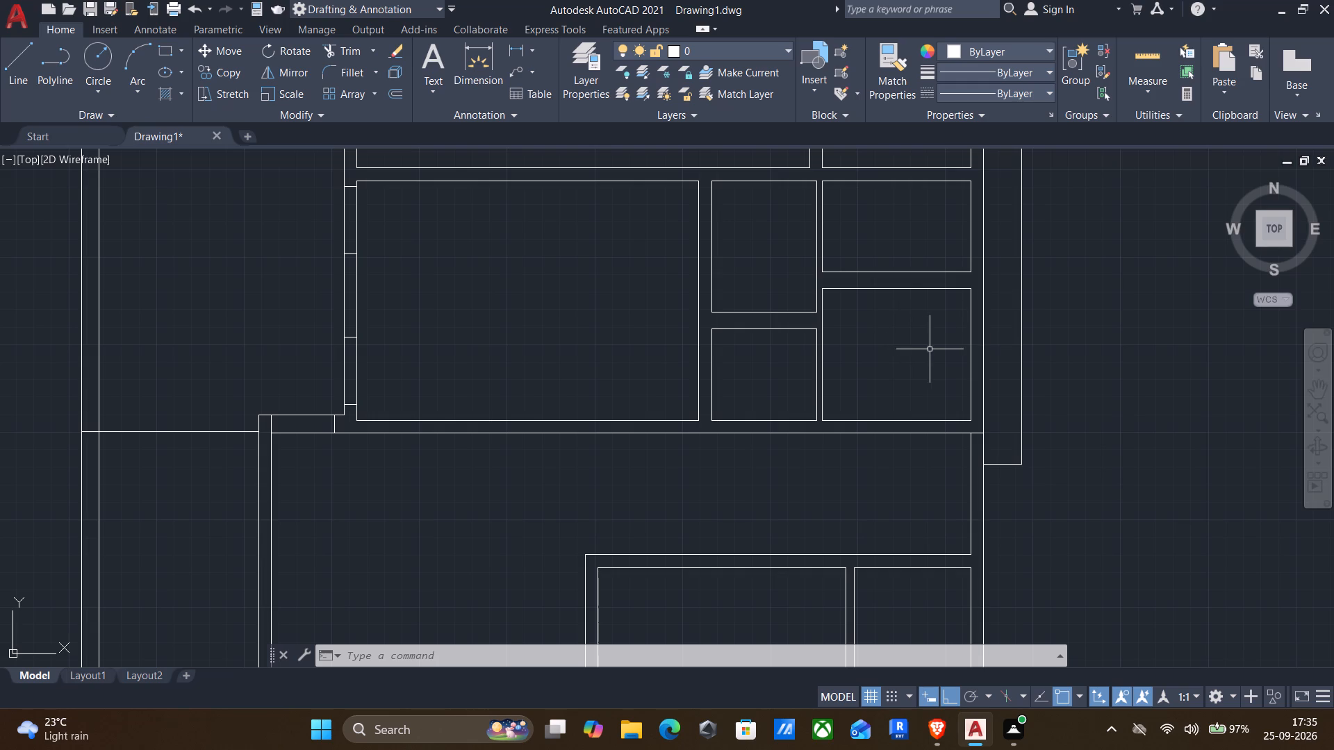
middle_drag(930, 349, 938, 417)
key(l)
key(Return)
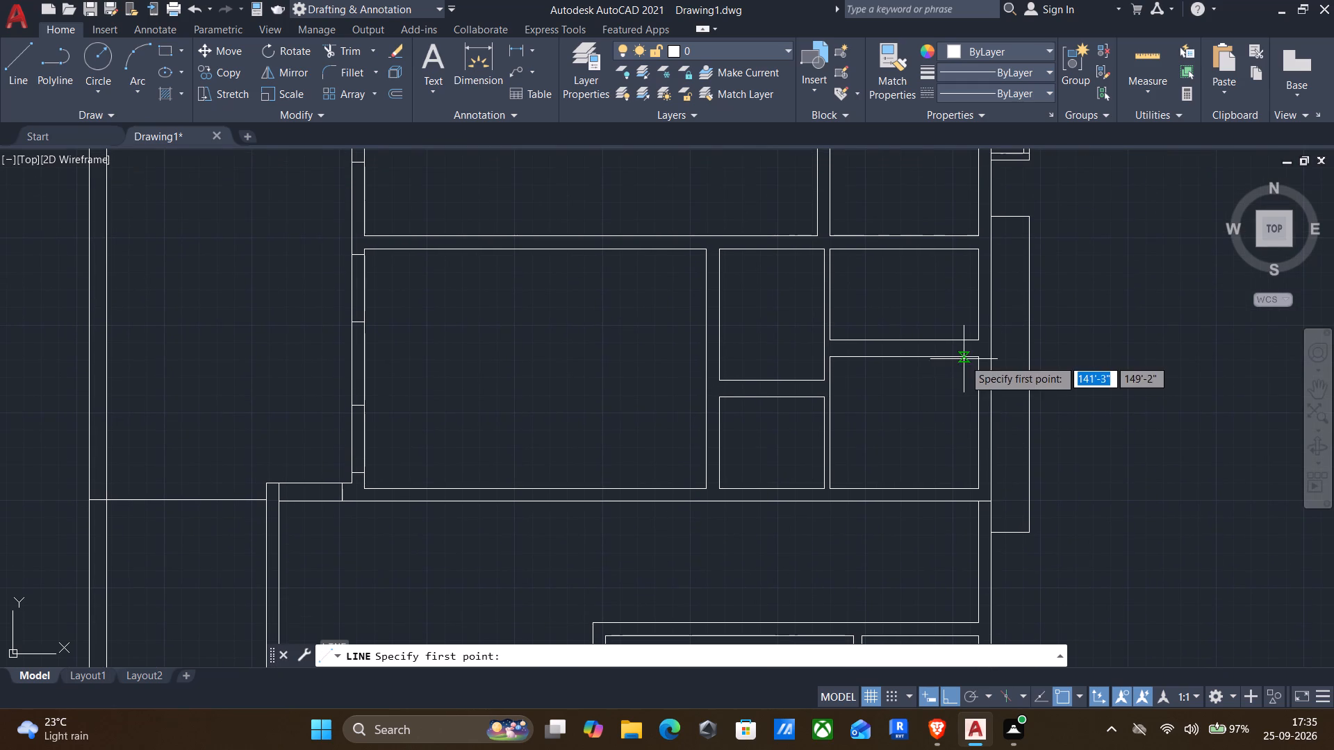
scroll(971, 360, up, 3)
click(984, 367)
click(1036, 369)
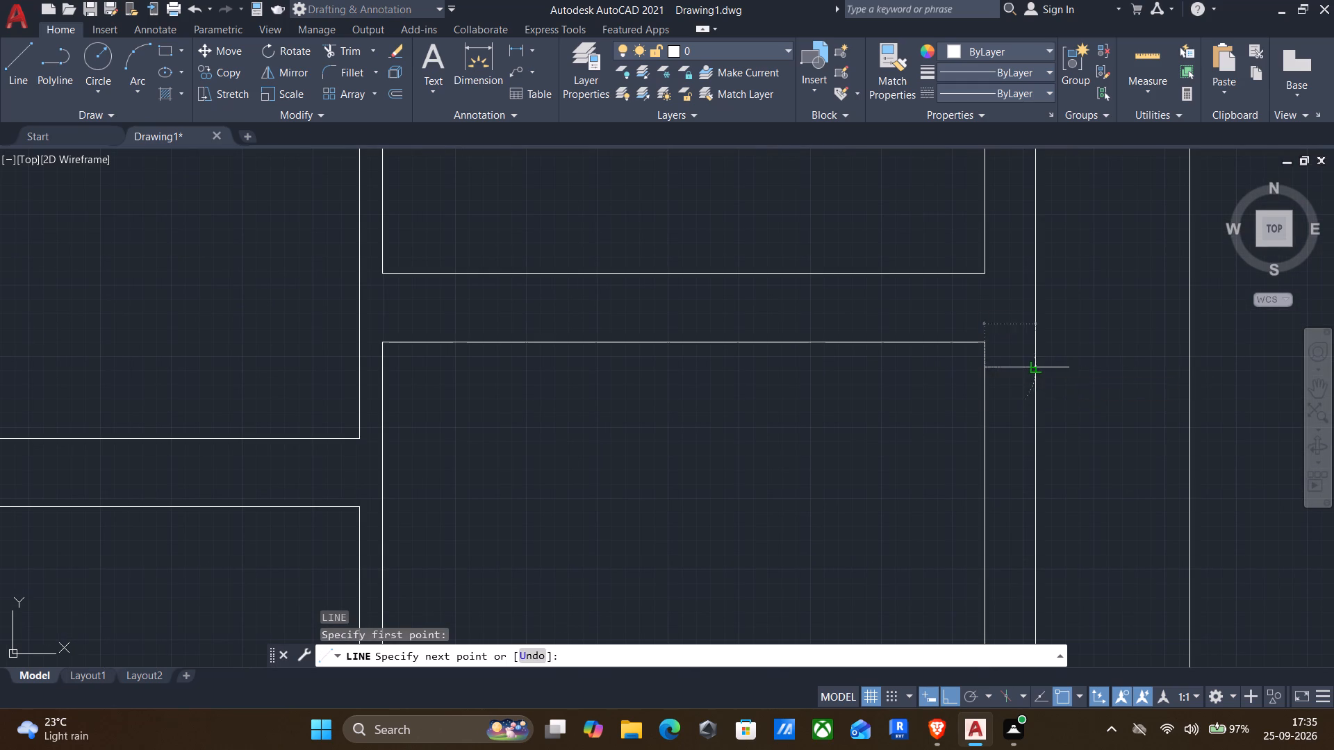
key(Return)
scroll(1024, 410, down, 2)
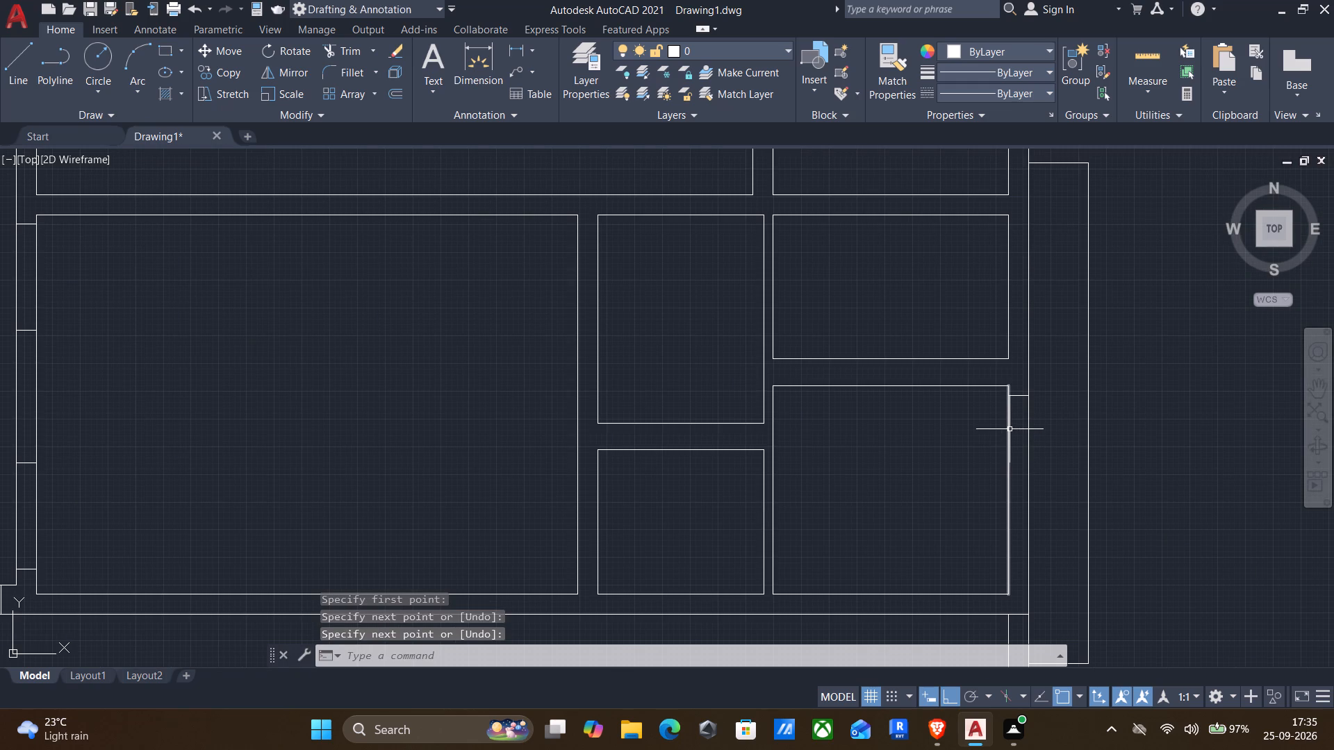
Offset the short line across the east wall in the lower east room 2'6" downward.
key(o)
key(Return)
drag(1021, 391, 1021, 404)
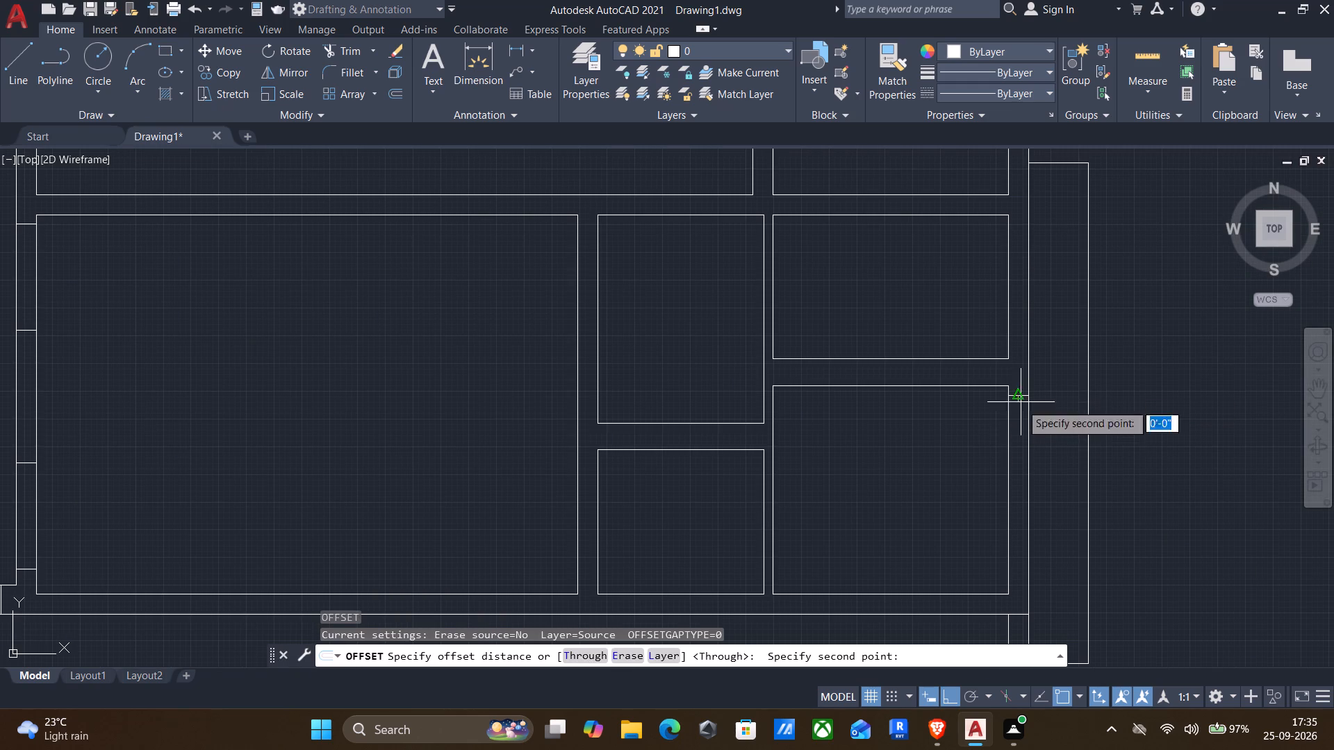
drag(1021, 404, 1021, 411)
click(1021, 433)
click(1015, 394)
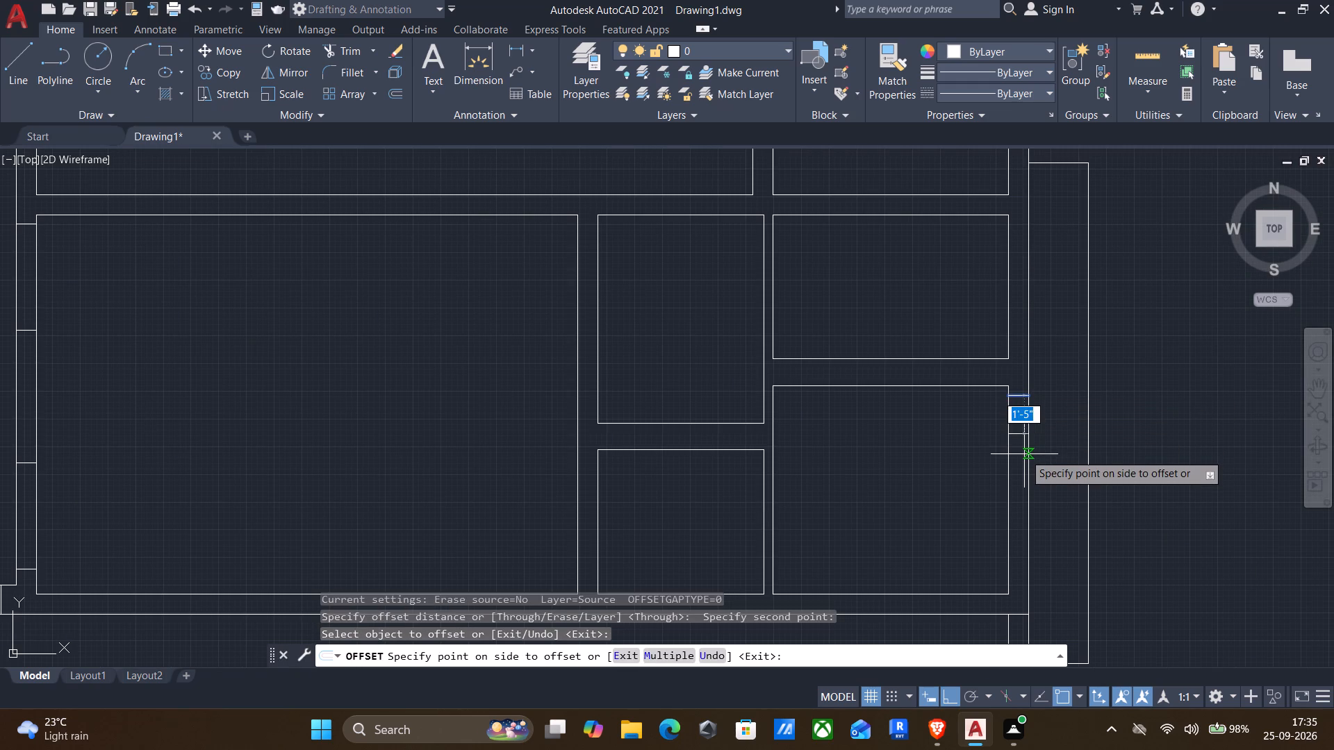
key(2)
key(apostrophe)
text(6")
key(Return)
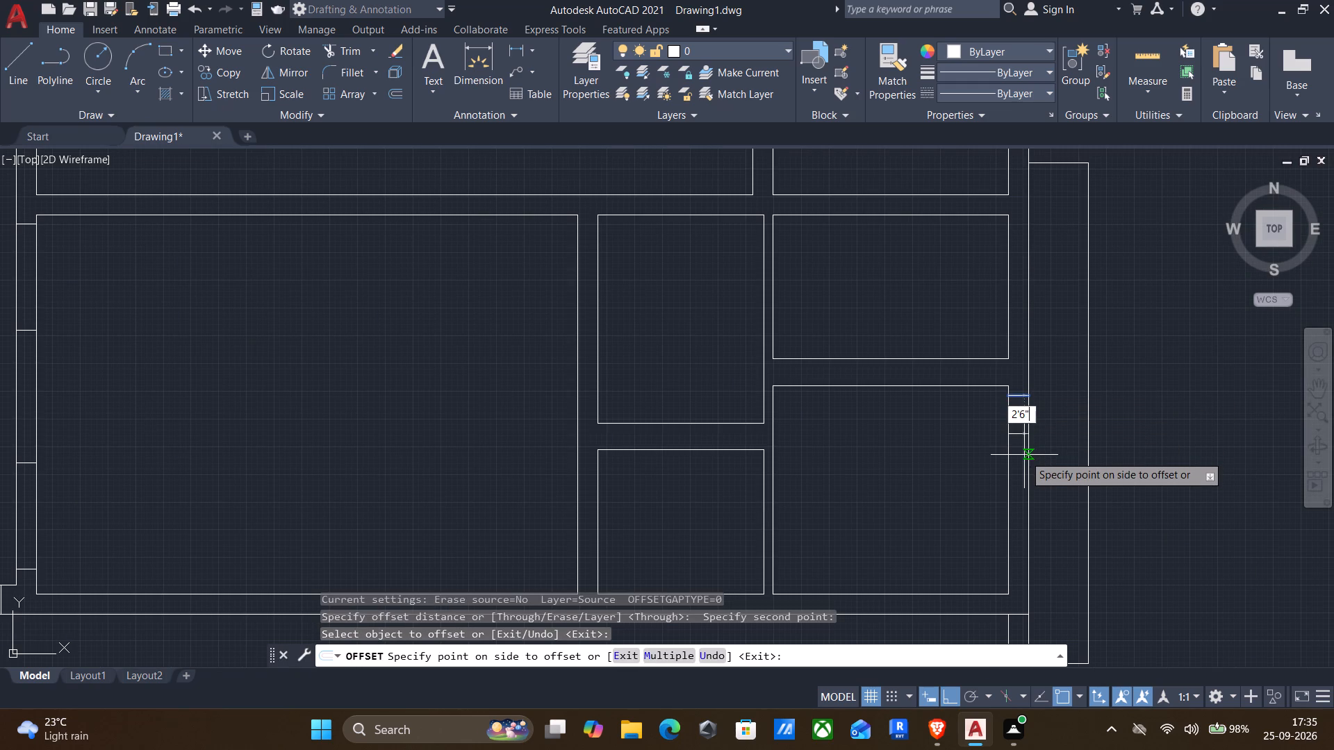
middle_drag(1017, 487, 966, 402)
scroll(1017, 488, up, 1)
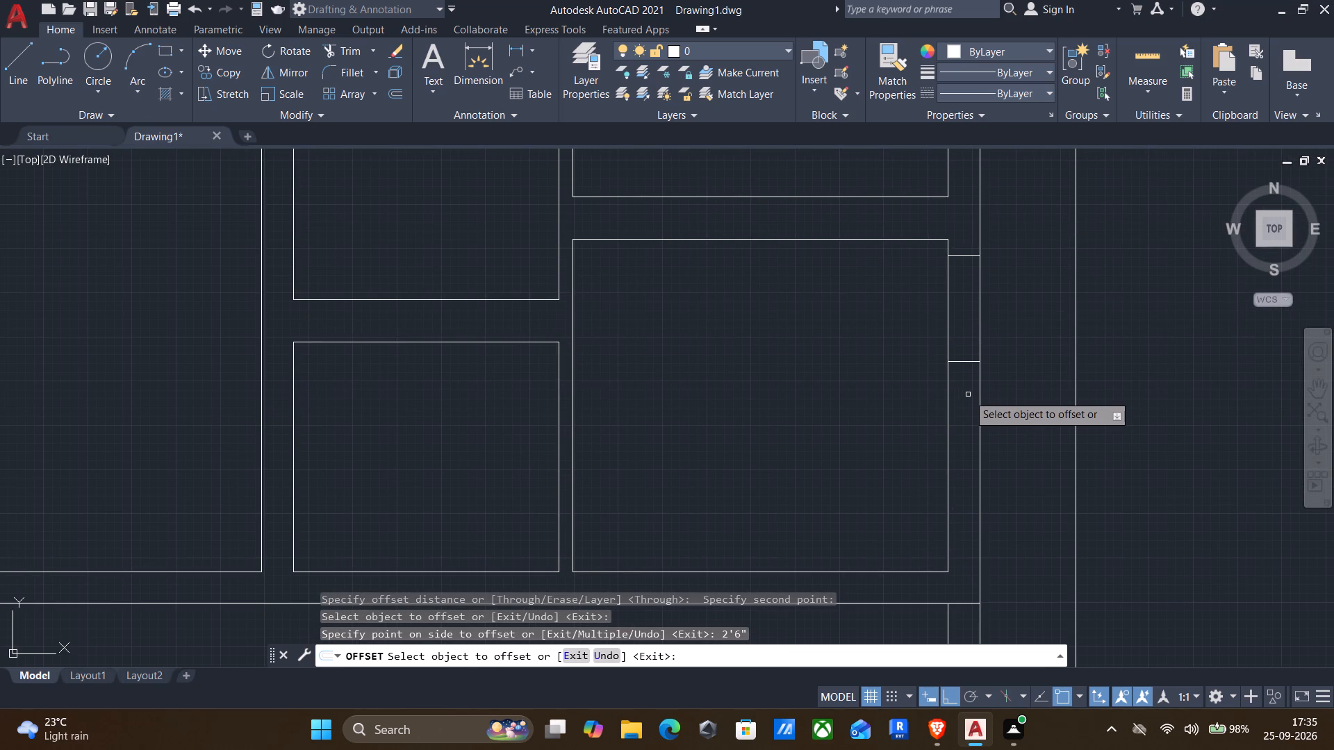
key(Return)
Draw two short lines about 9" long across the east wall's thickness, one below the other, beneath the offset line in the lower east room.
key(l)
key(Return)
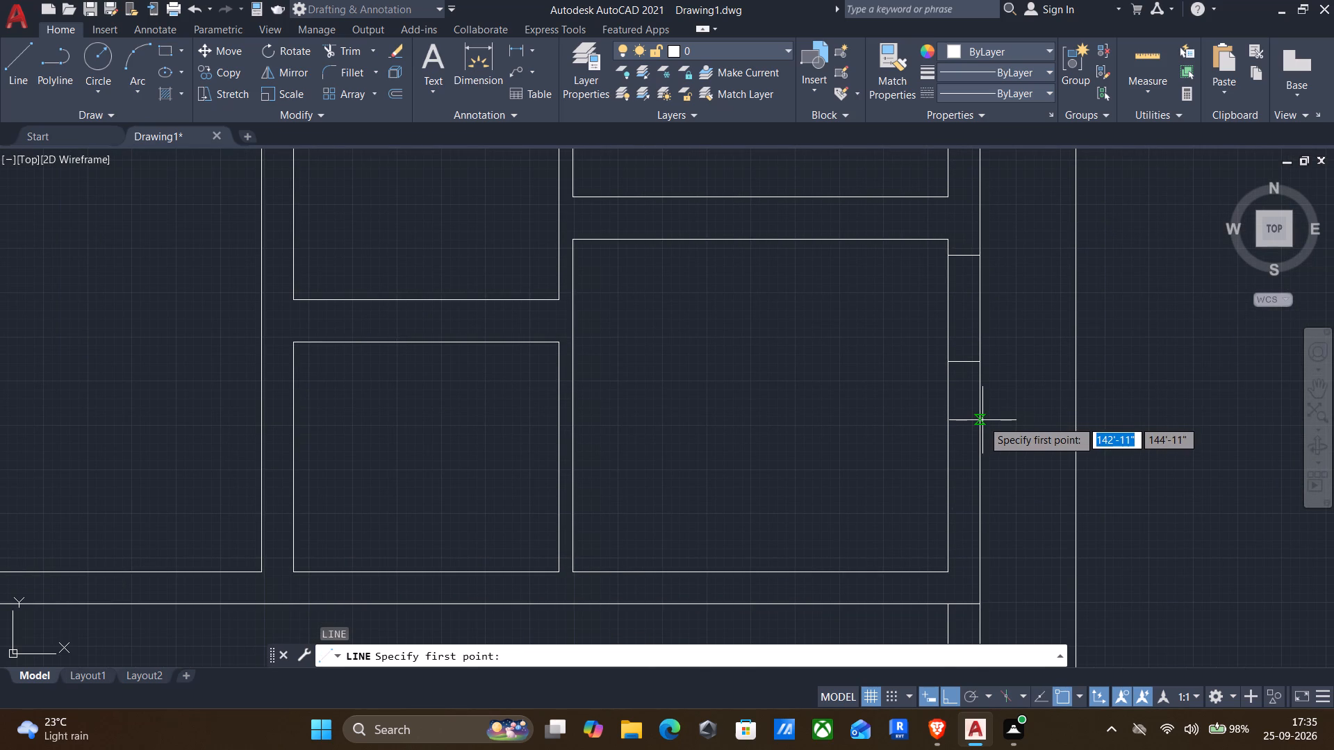
click(981, 397)
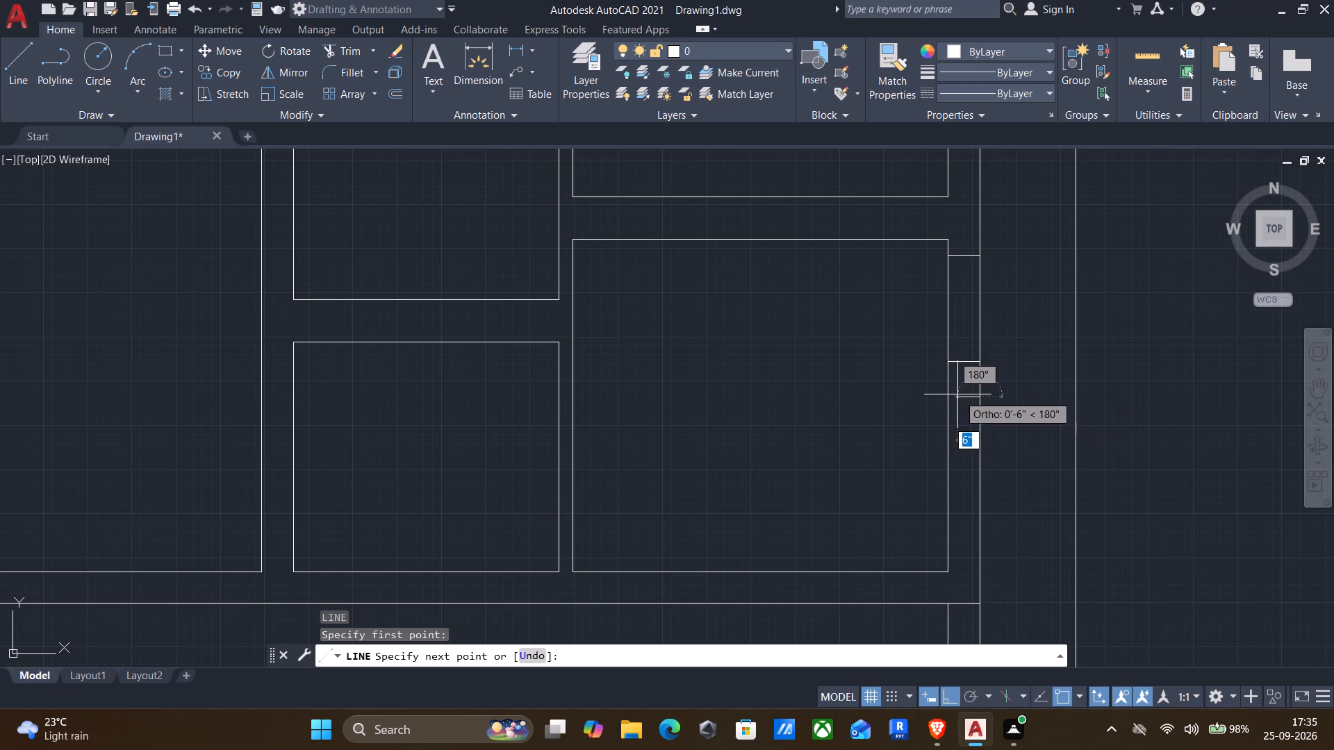
click(950, 399)
key(Return)
key(Return)
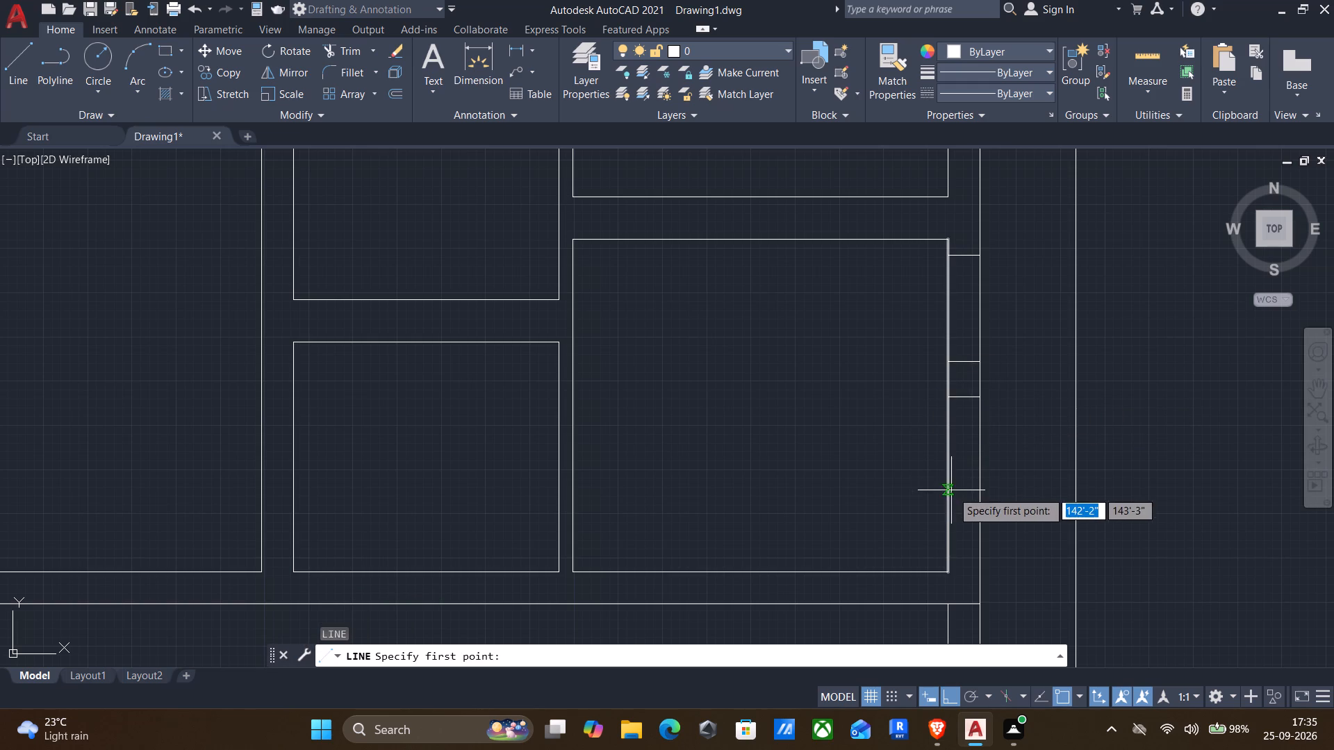
click(983, 497)
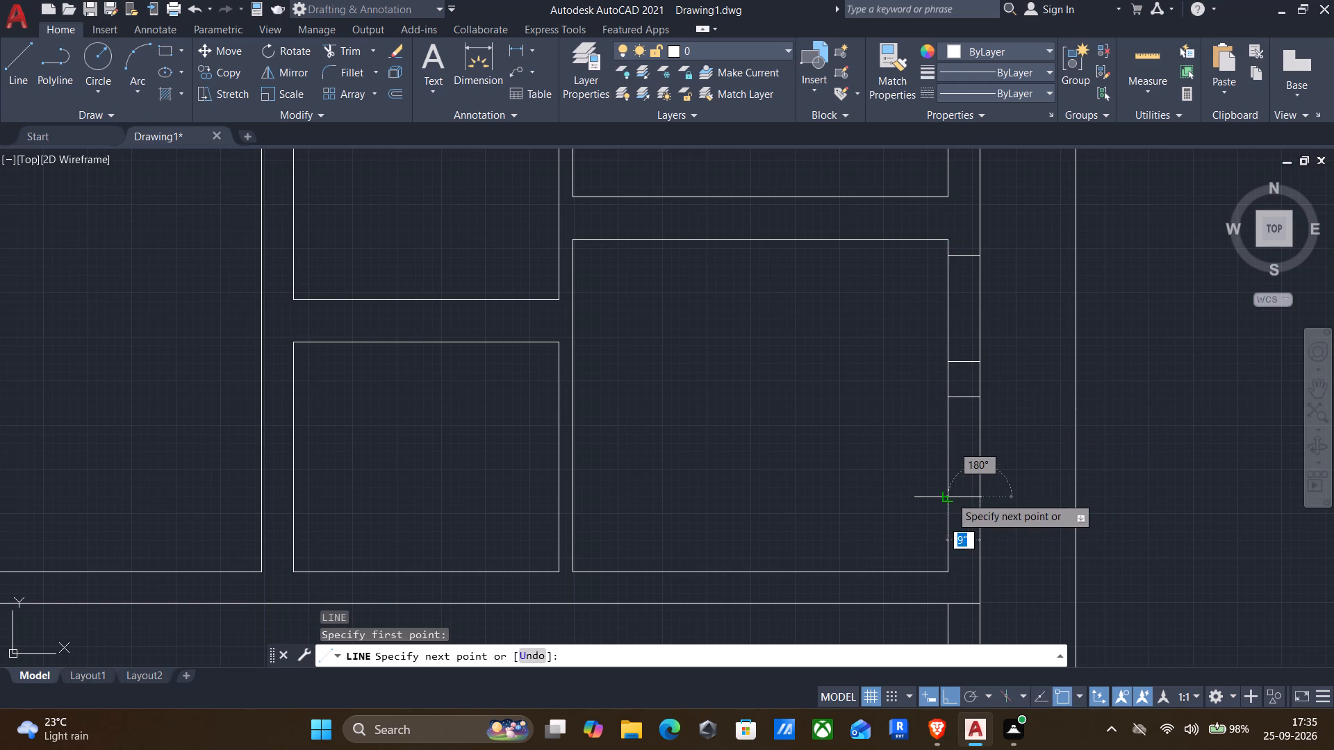
click(950, 497)
key(Return)
Trim both east wall faces between the upper pair of cross lines to open the 2'6" gap in the lower east room.
key(t)
key(r)
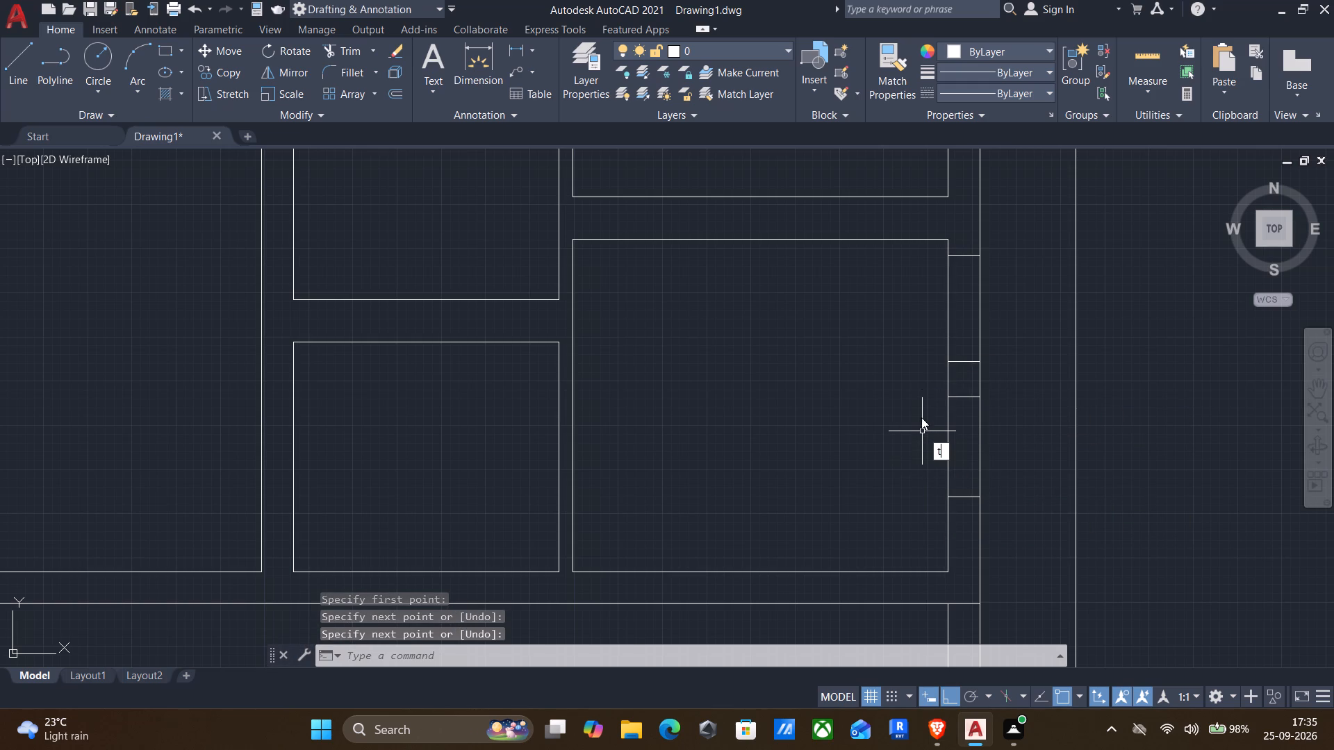
key(Return)
drag(921, 304, 1012, 300)
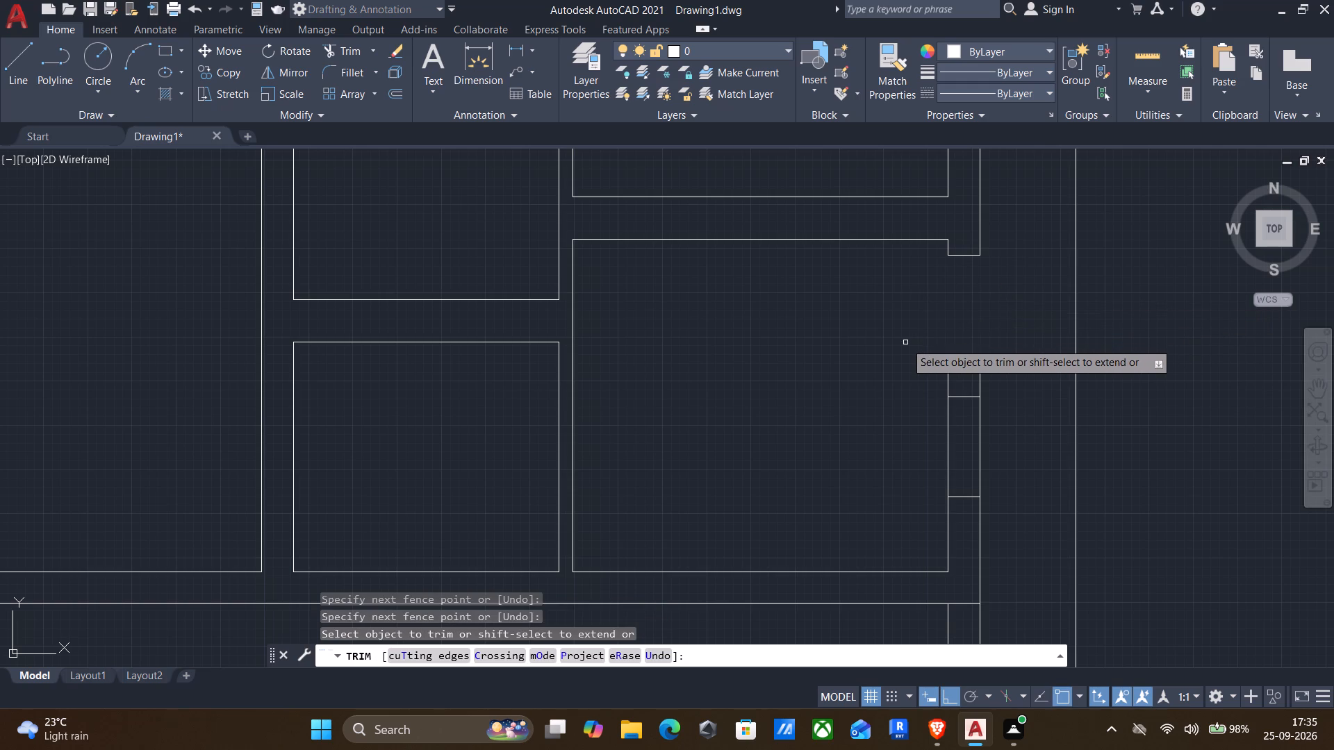
middle_drag(905, 341, 866, 479)
key(Return)
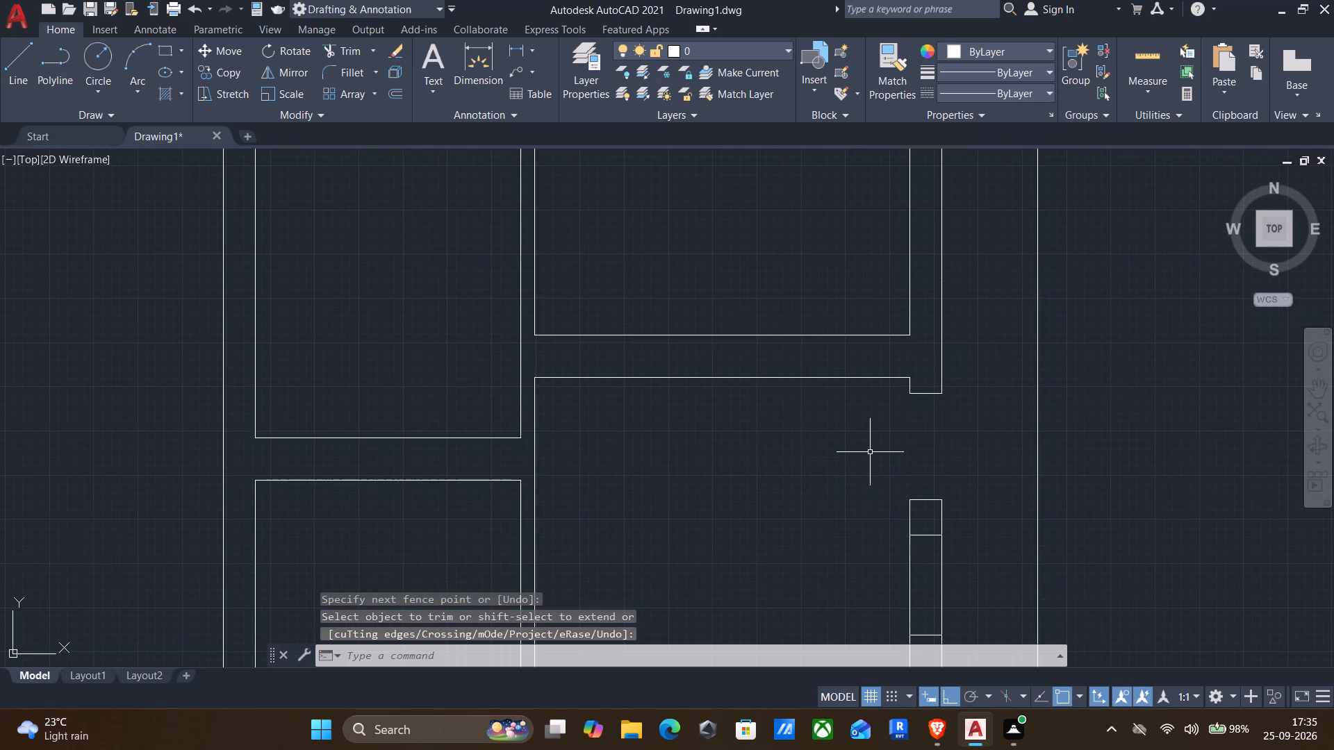
Draw a short line across the east wall's thickness a little below the top corner of the room above the lower east room.
middle_drag(868, 456, 846, 565)
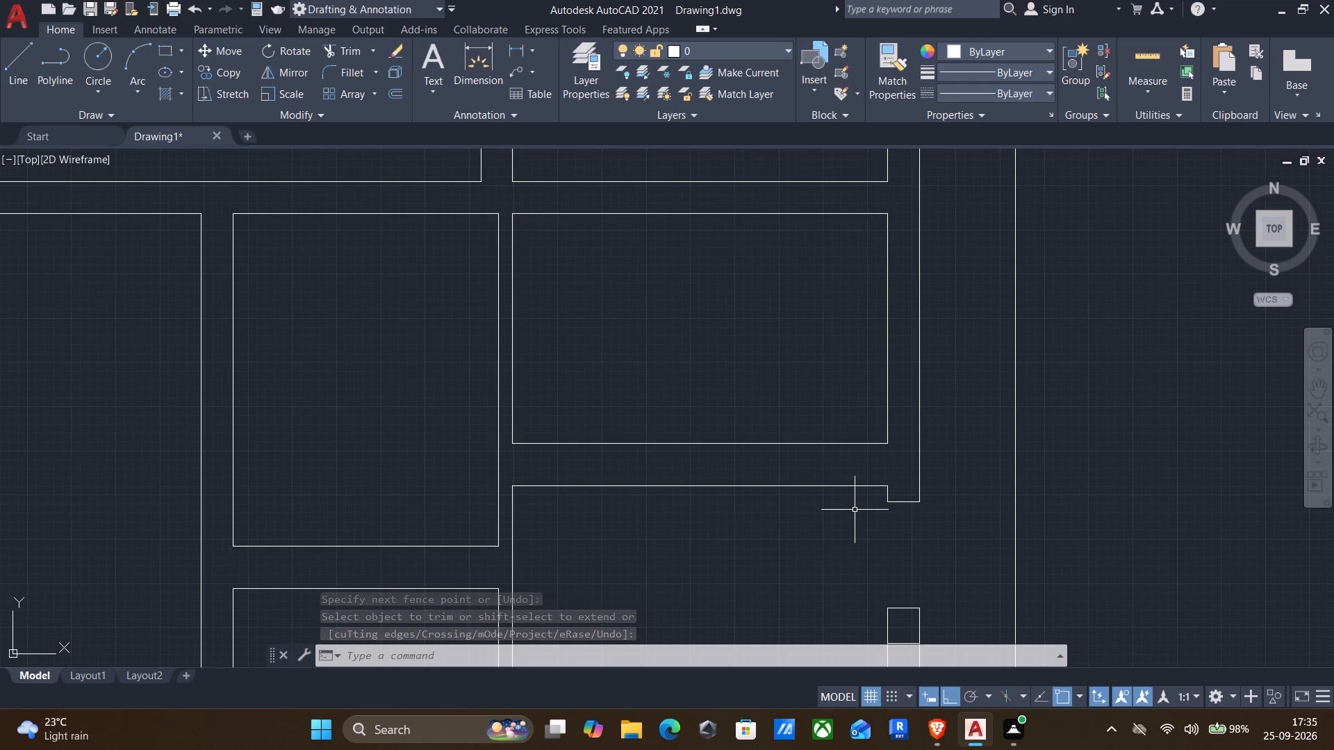
middle_drag(829, 381, 822, 409)
key(l)
key(Return)
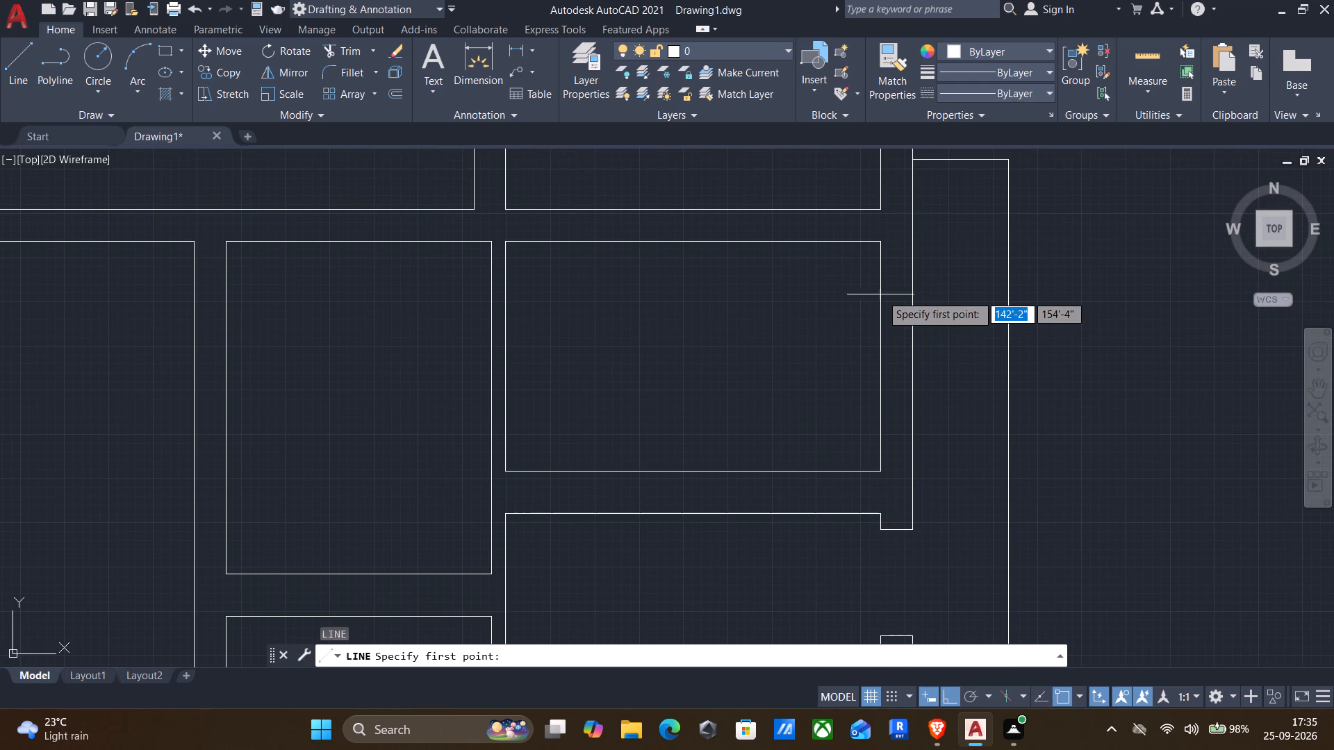
scroll(884, 278, up, 3)
click(855, 273)
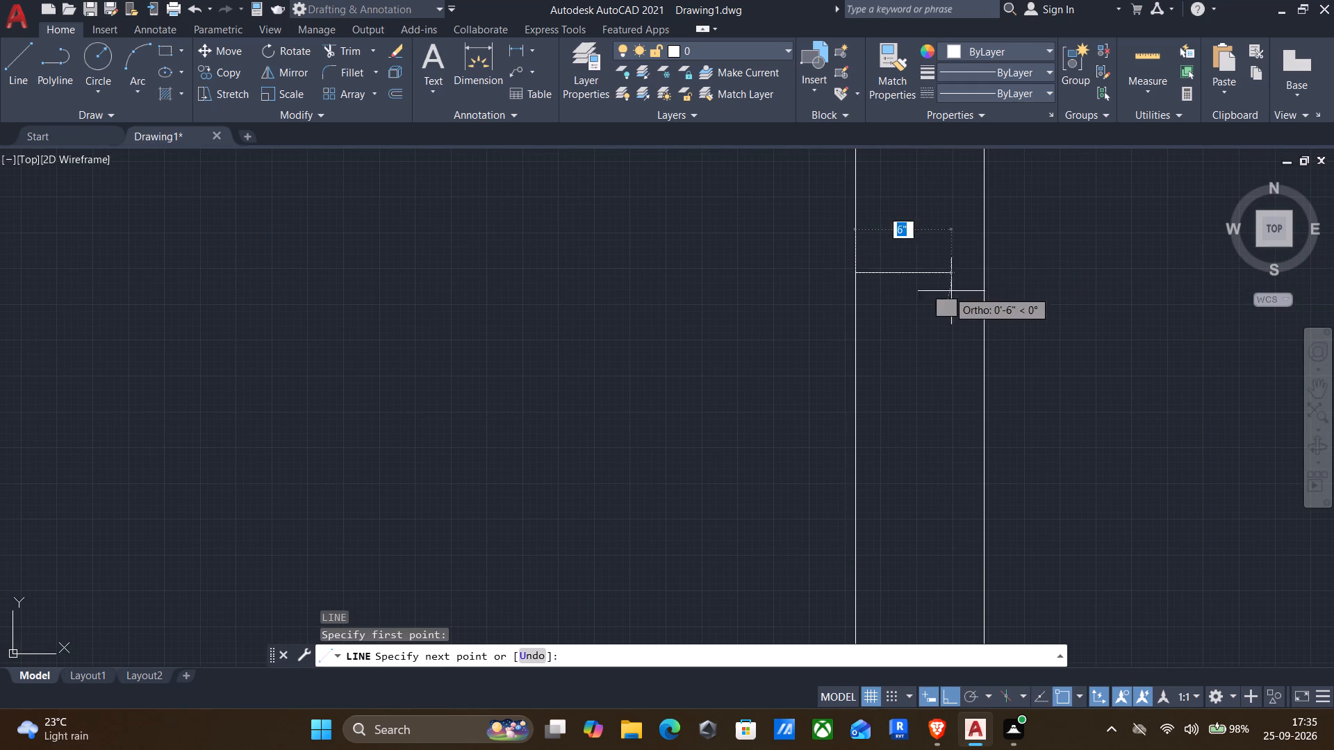
click(985, 272)
key(Return)
Offset that new cross line 2'6" downward within the east wall.
key(o)
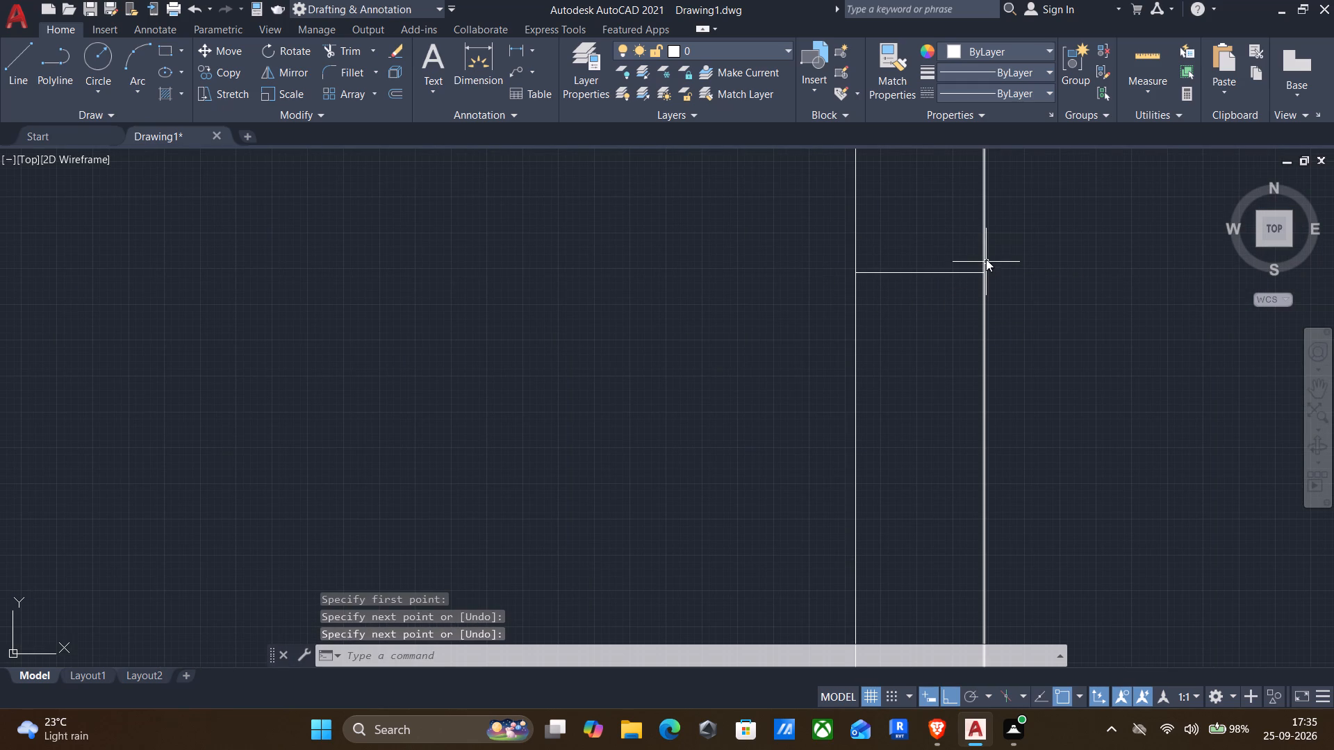
key(Return)
drag(936, 236, 931, 310)
drag(901, 400, 901, 385)
click(889, 272)
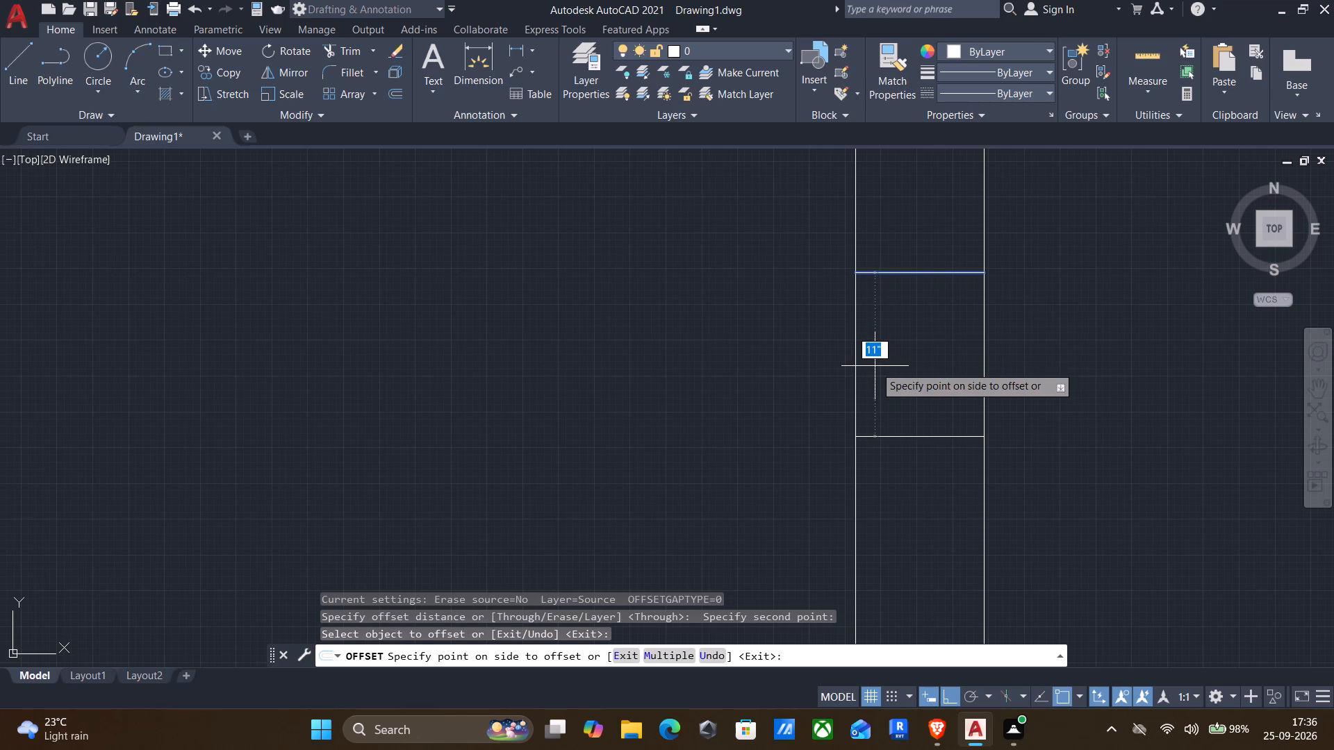
key(2)
key(apostrophe)
text(6")
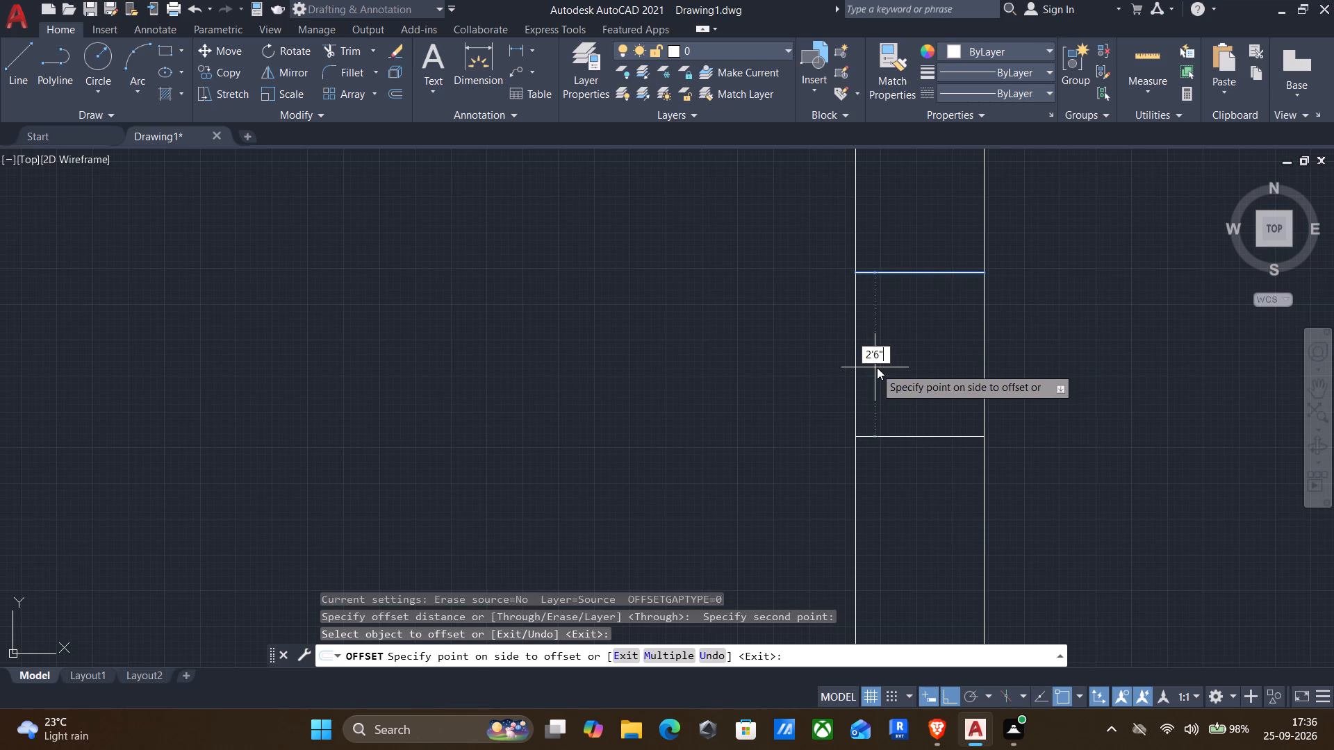
key(Return)
scroll(873, 397, down, 2)
middle_drag(873, 408, 877, 311)
key(Return)
Trim both wall faces between the new pair of cross lines to open the gap in the upper room's east wall.
key(t)
key(r)
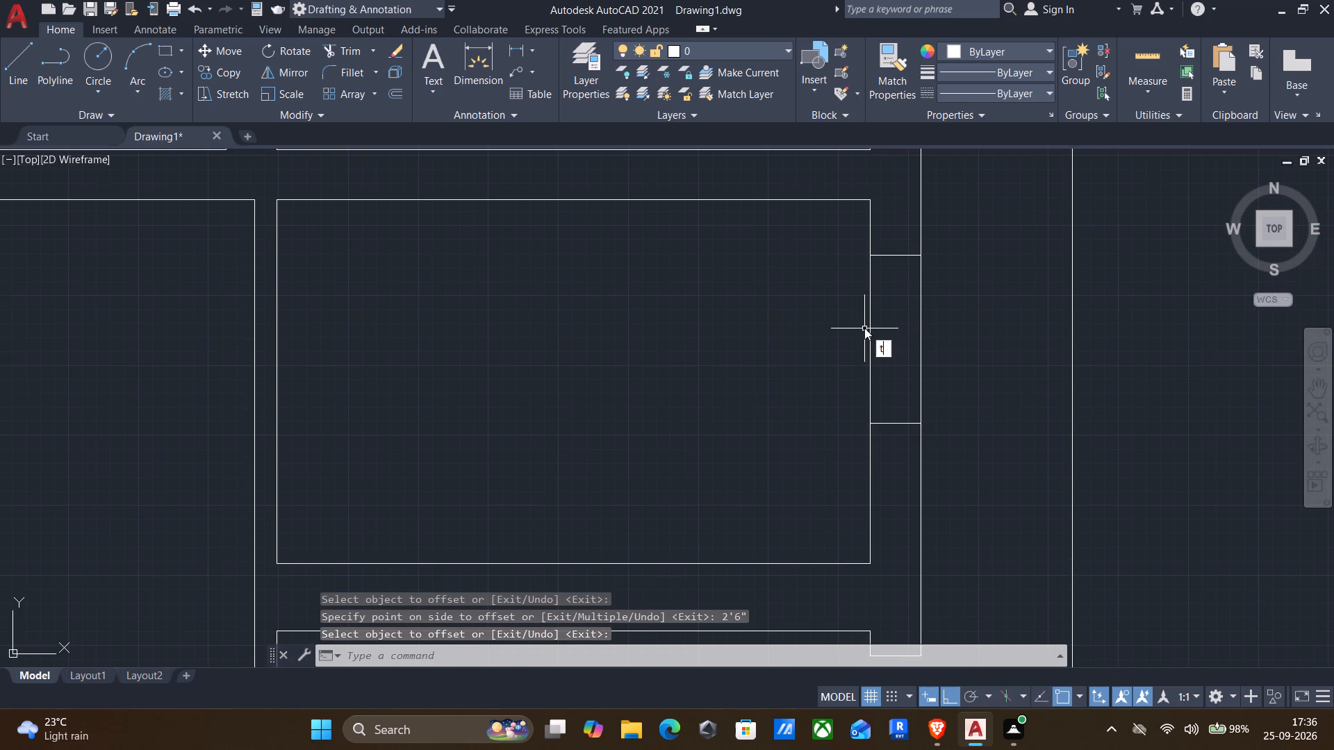
key(Return)
drag(824, 340, 961, 347)
scroll(934, 378, down, 2)
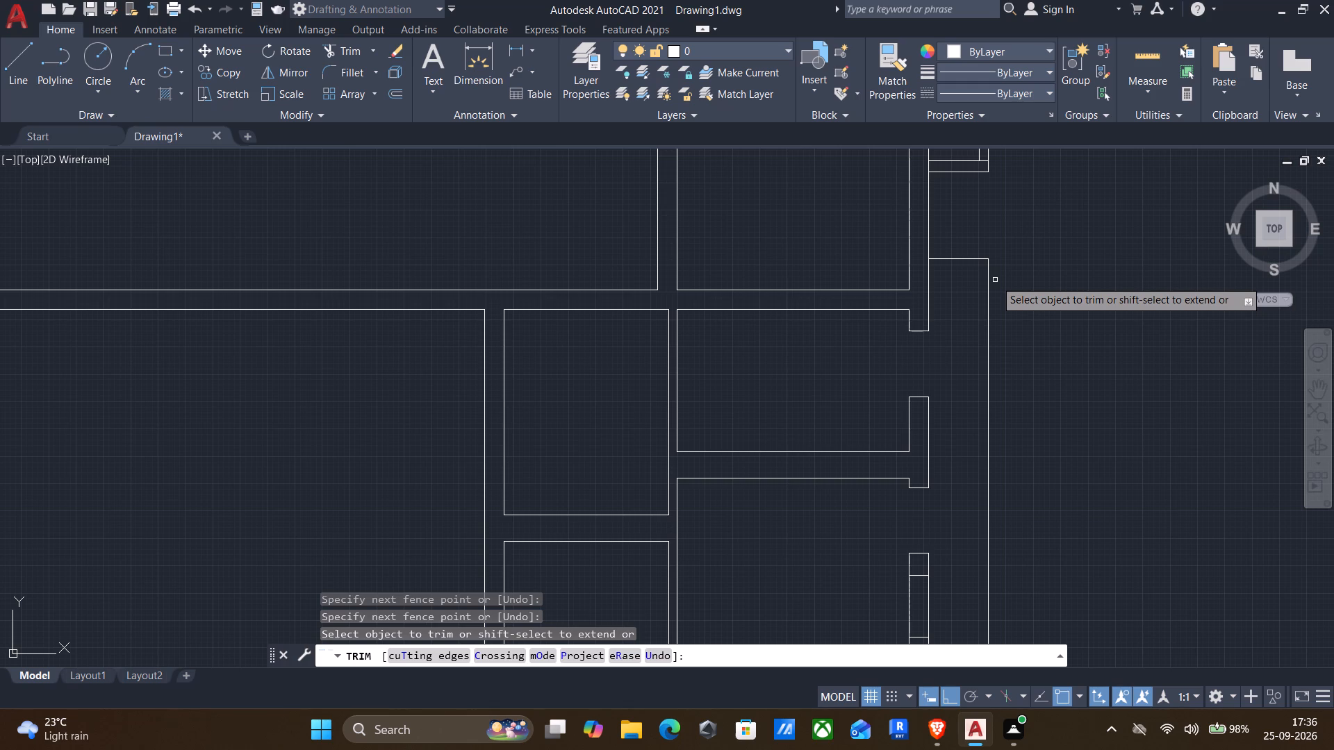
middle_drag(982, 358, 982, 358)
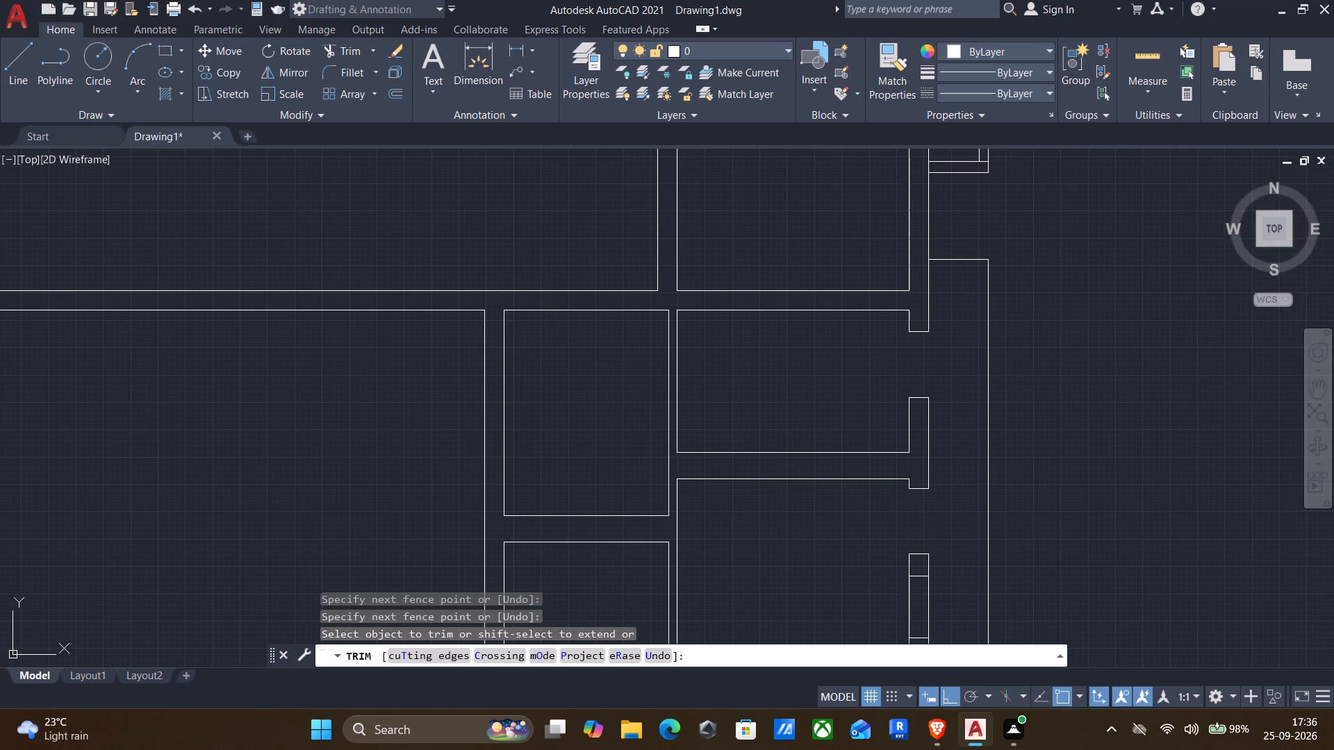
middle_drag(982, 358, 931, 237)
middle_drag(1019, 483, 1018, 405)
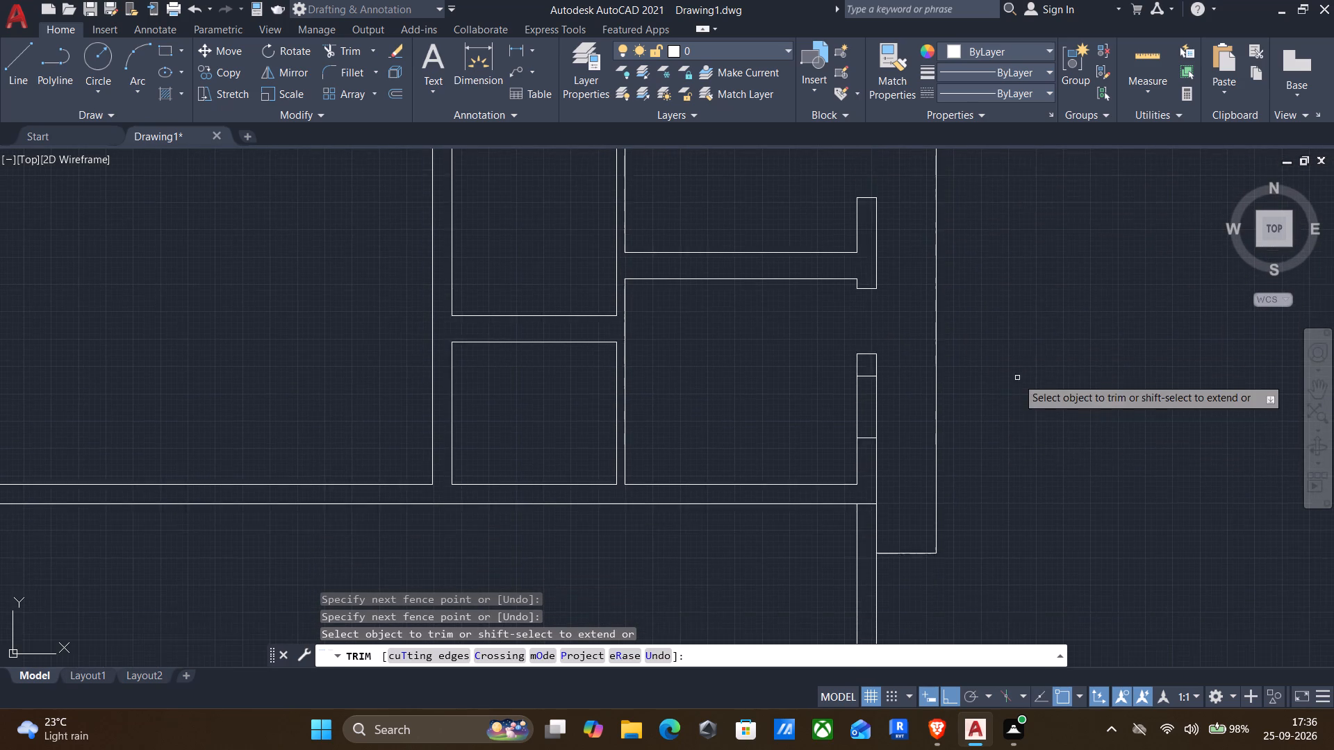
scroll(1017, 372, up, 1)
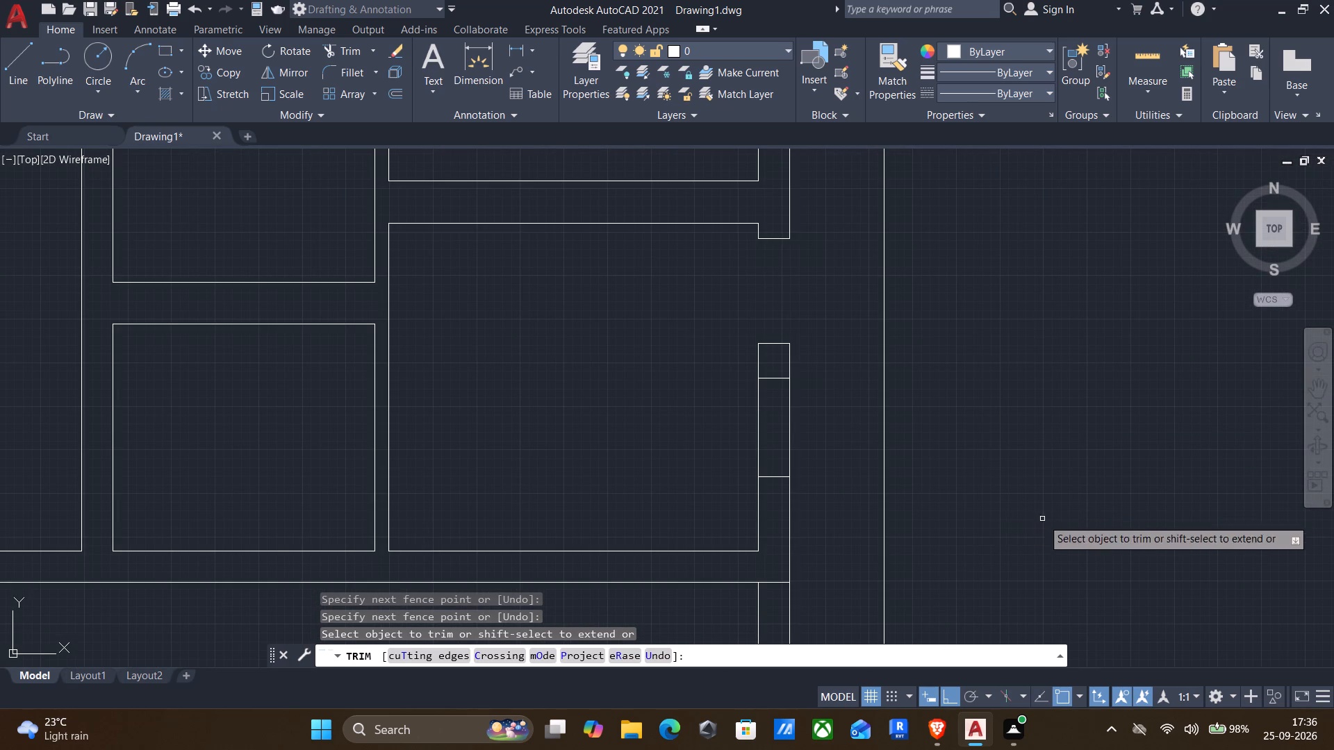
middle_drag(1011, 578, 1015, 362)
middle_drag(1006, 507, 1012, 340)
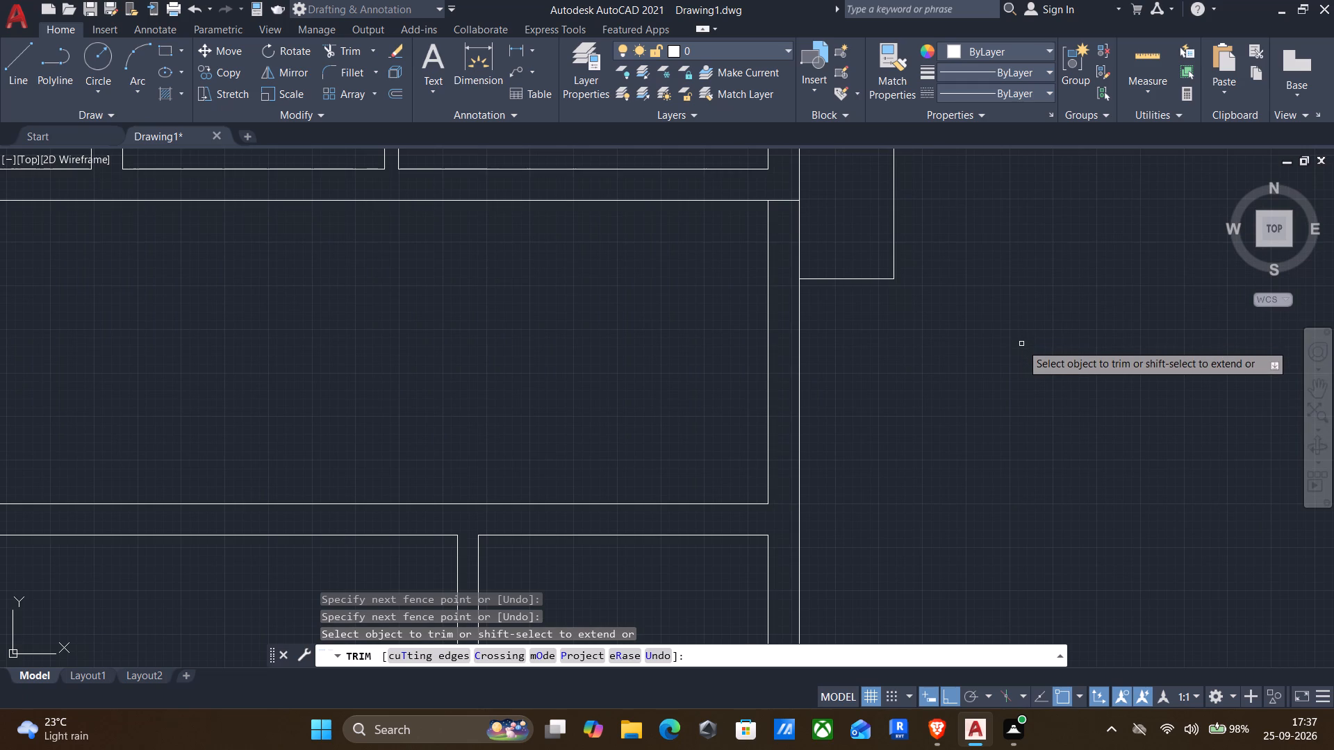
middle_drag(1021, 351, 1023, 406)
key(Escape)
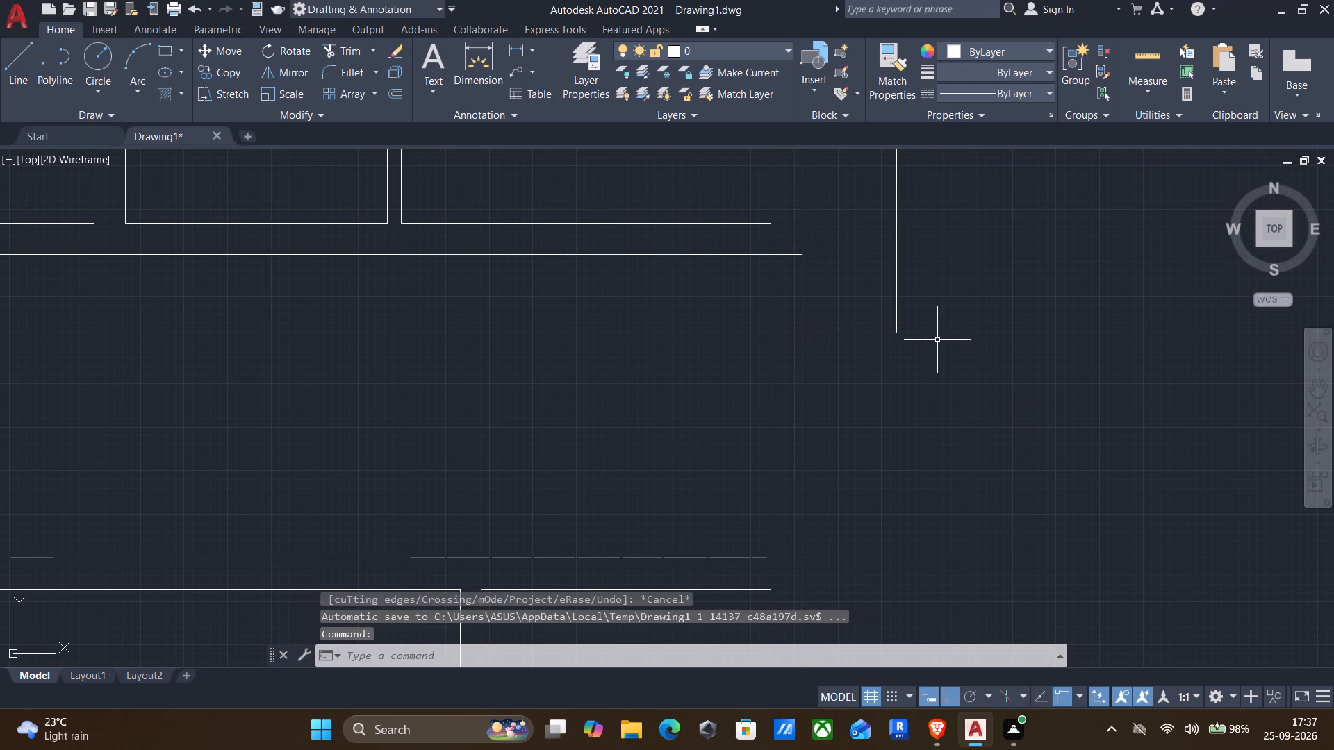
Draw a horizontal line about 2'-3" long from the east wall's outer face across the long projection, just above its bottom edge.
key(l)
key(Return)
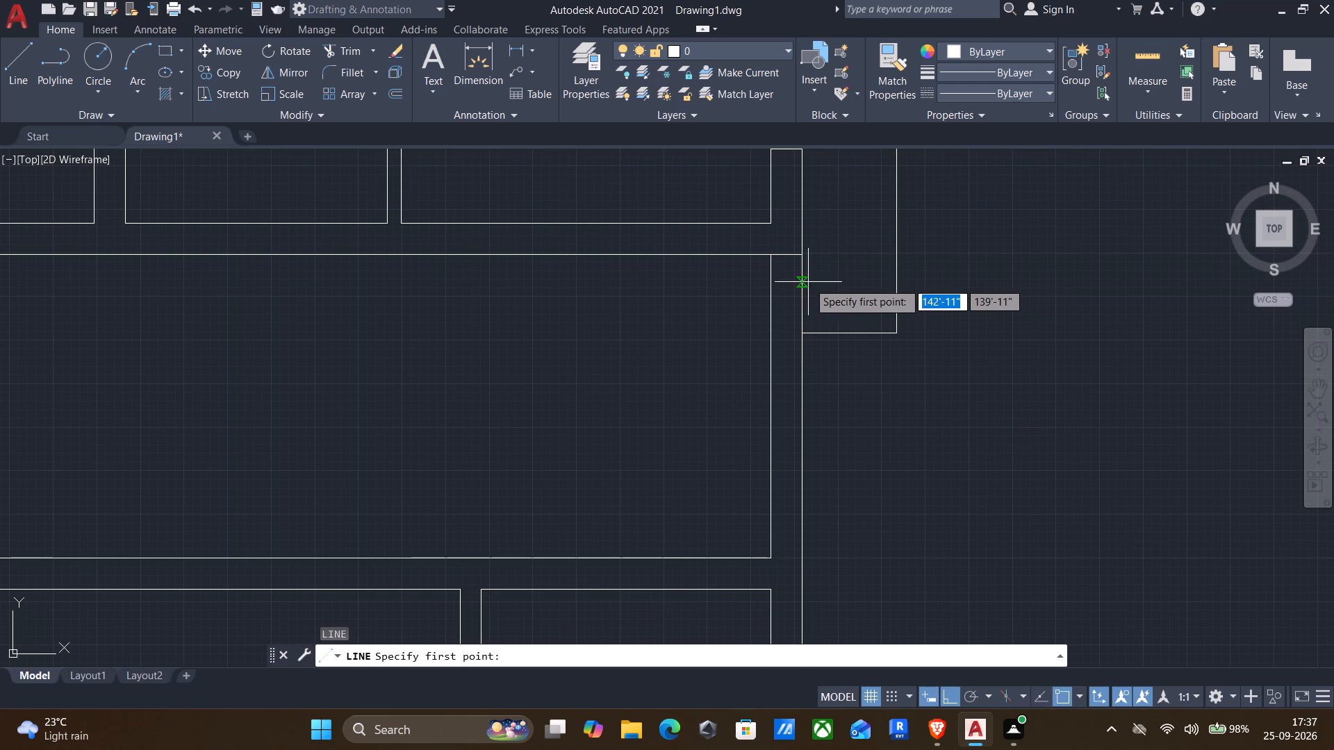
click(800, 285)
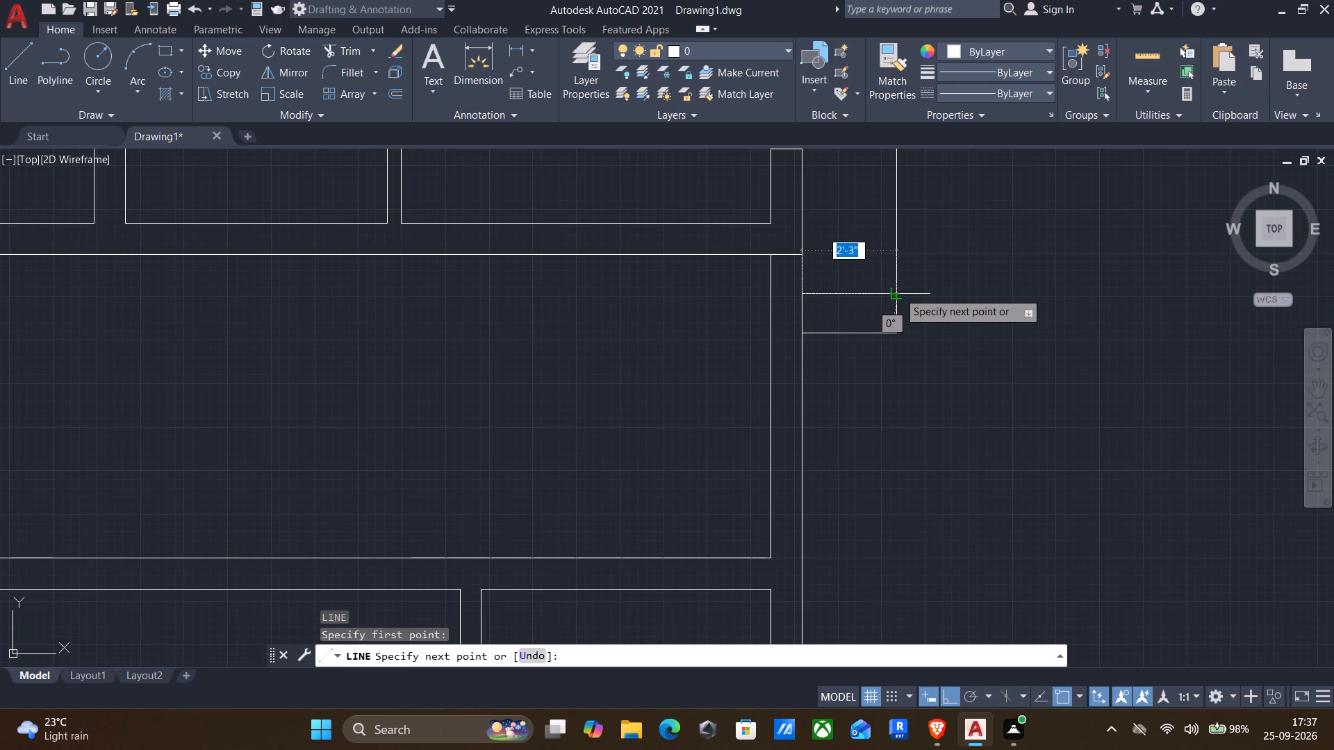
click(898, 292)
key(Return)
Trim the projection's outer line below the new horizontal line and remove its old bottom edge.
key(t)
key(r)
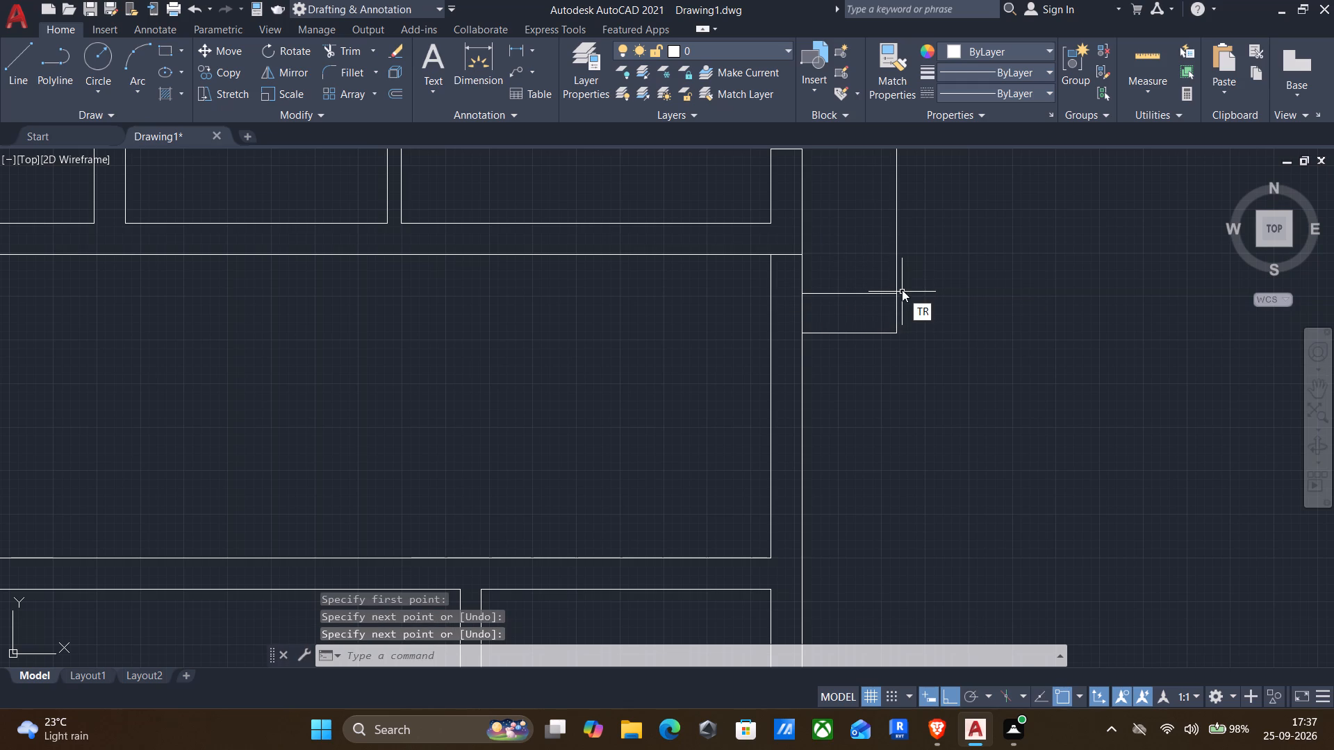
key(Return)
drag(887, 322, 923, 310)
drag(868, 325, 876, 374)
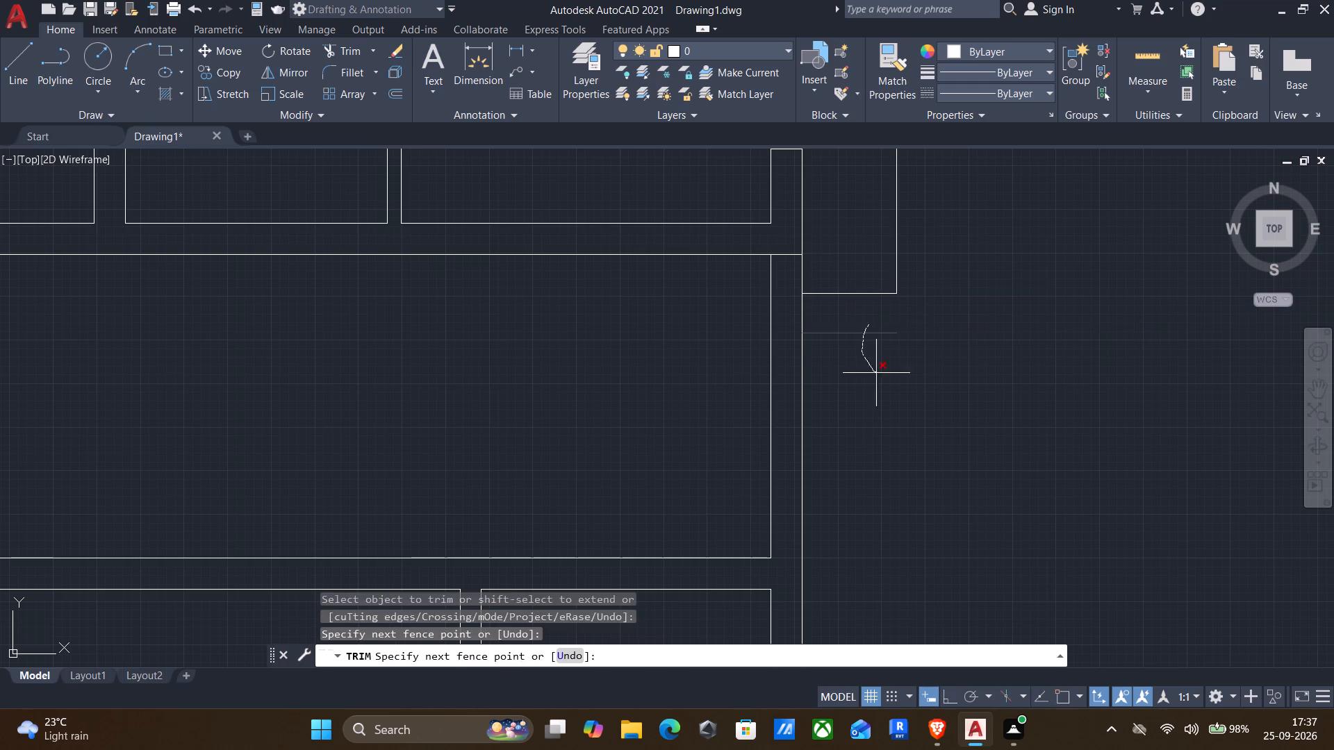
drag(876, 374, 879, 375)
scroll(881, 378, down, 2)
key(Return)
Erase the long projection's bottom horizontal line.
middle_drag(907, 399, 921, 382)
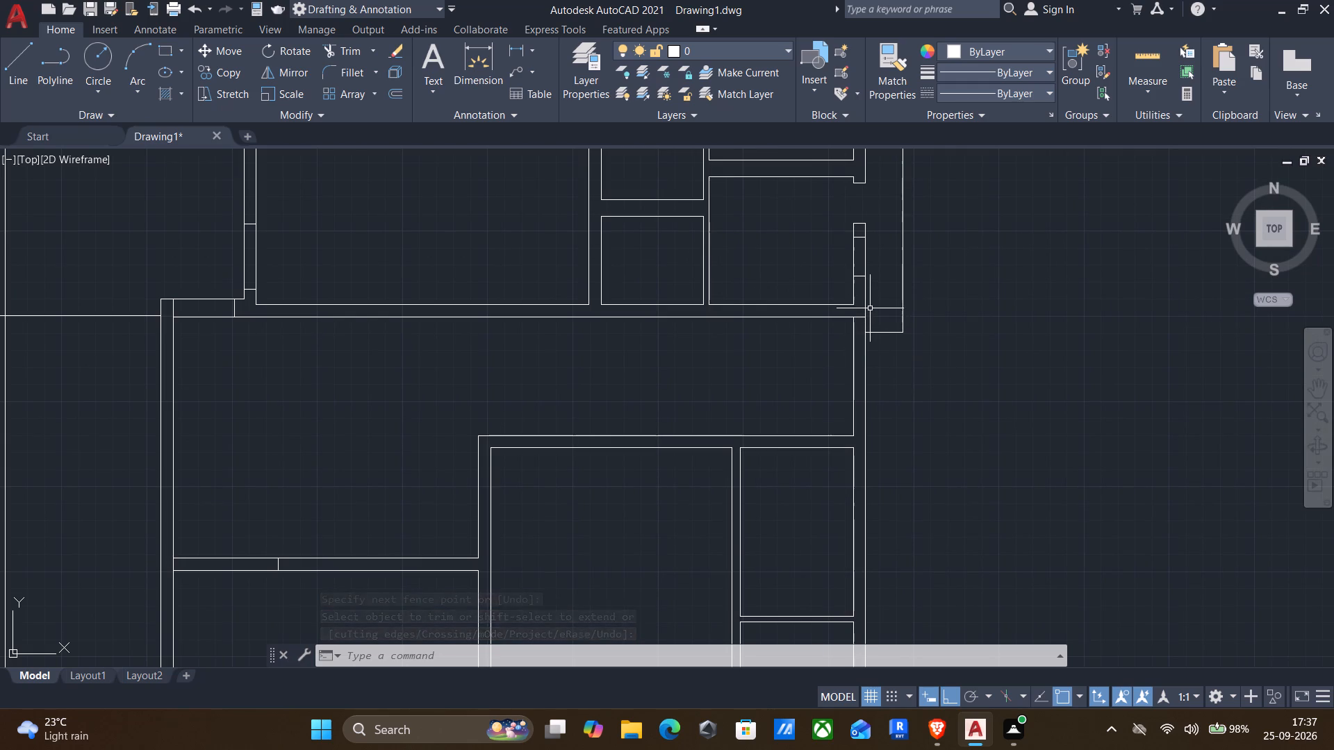
scroll(873, 307, up, 2)
click(897, 397)
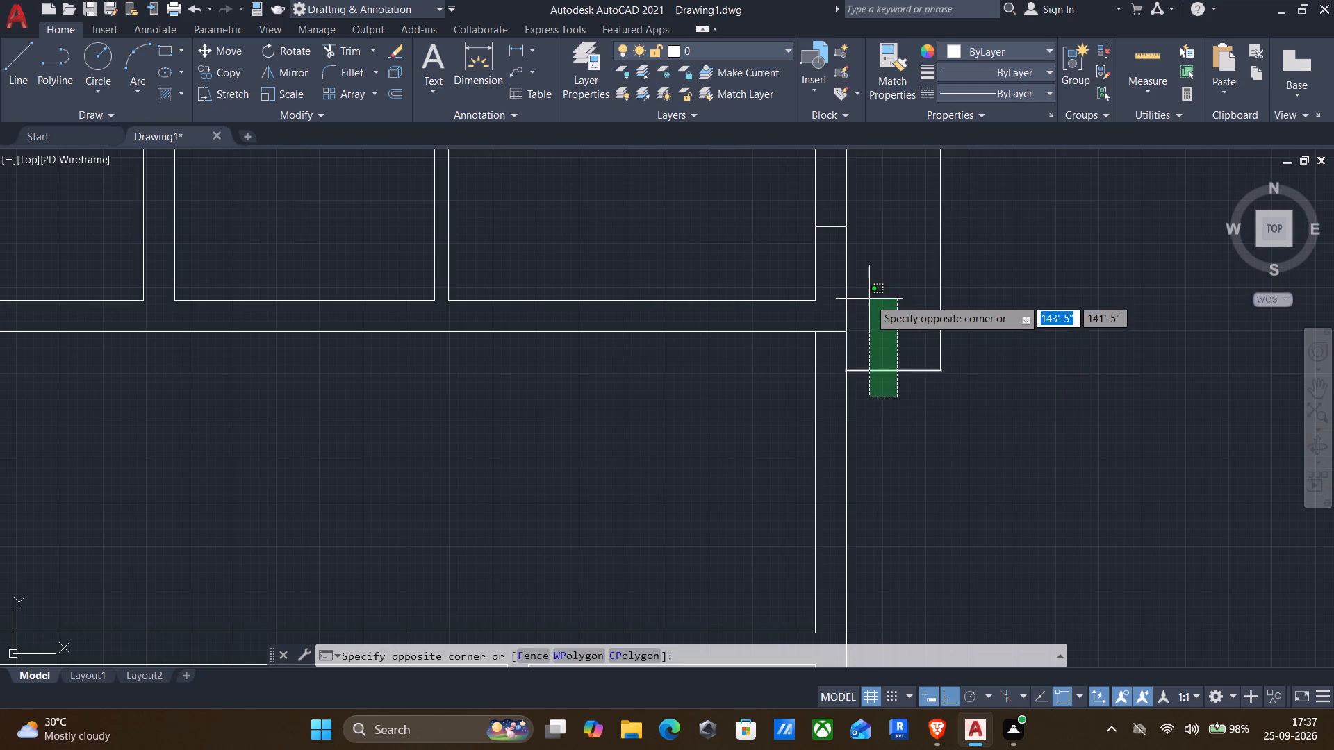
click(868, 299)
key(Delete)
Draw a bottom edge from the wall corner outward to the projection's outer line, in line with the lower face of the horizontal wall.
key(l)
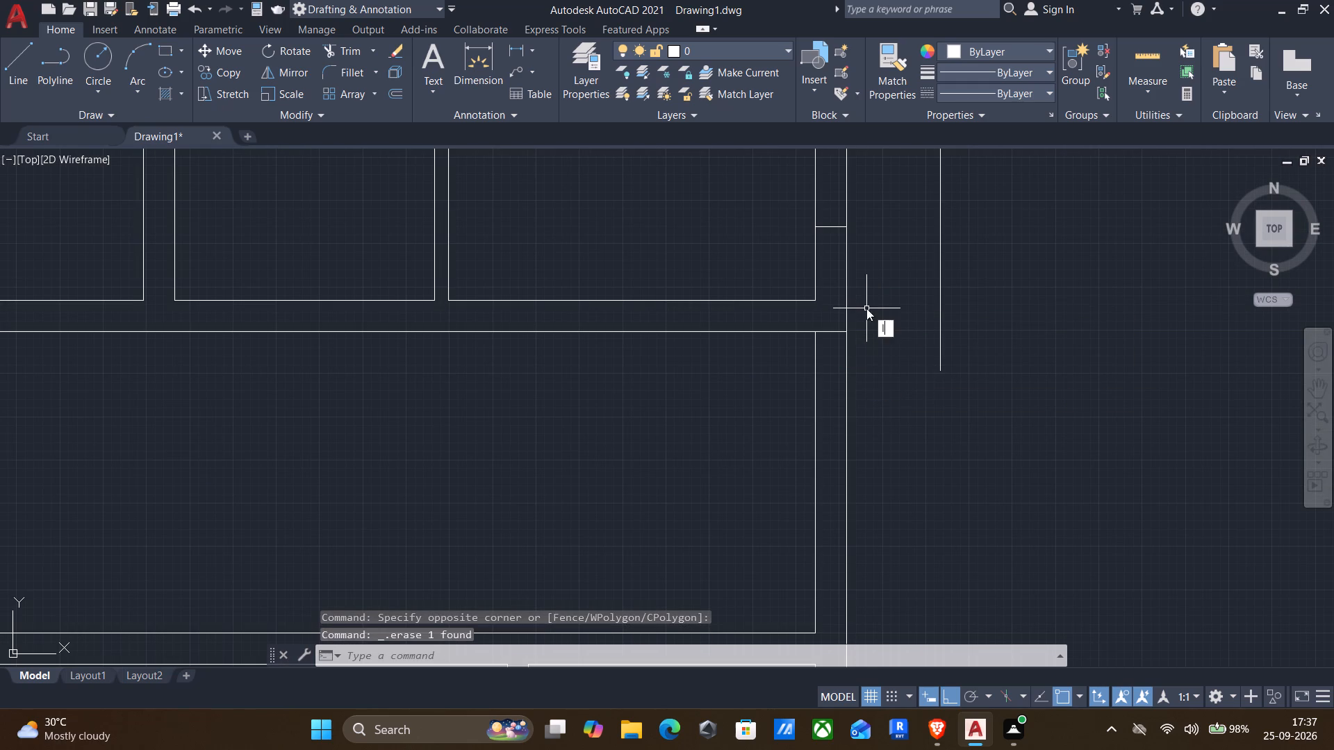
key(Return)
click(847, 335)
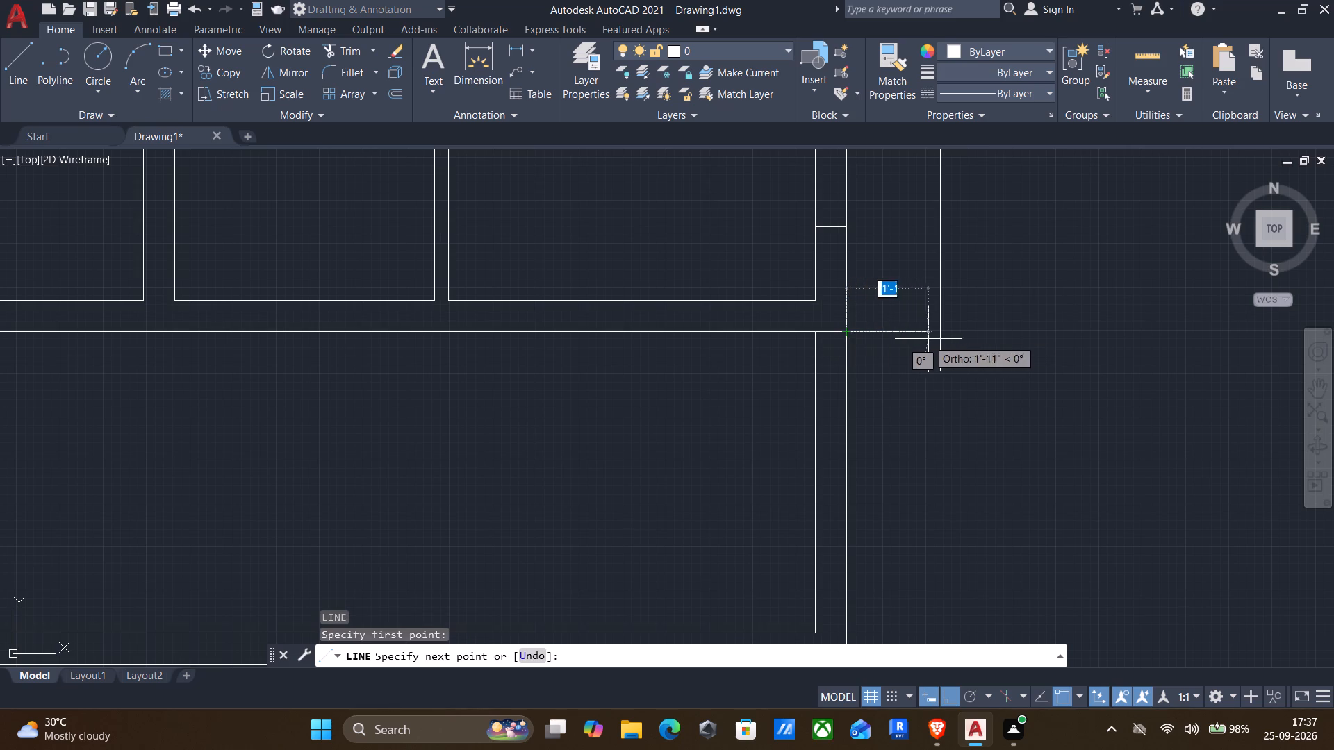
click(947, 337)
key(Return)
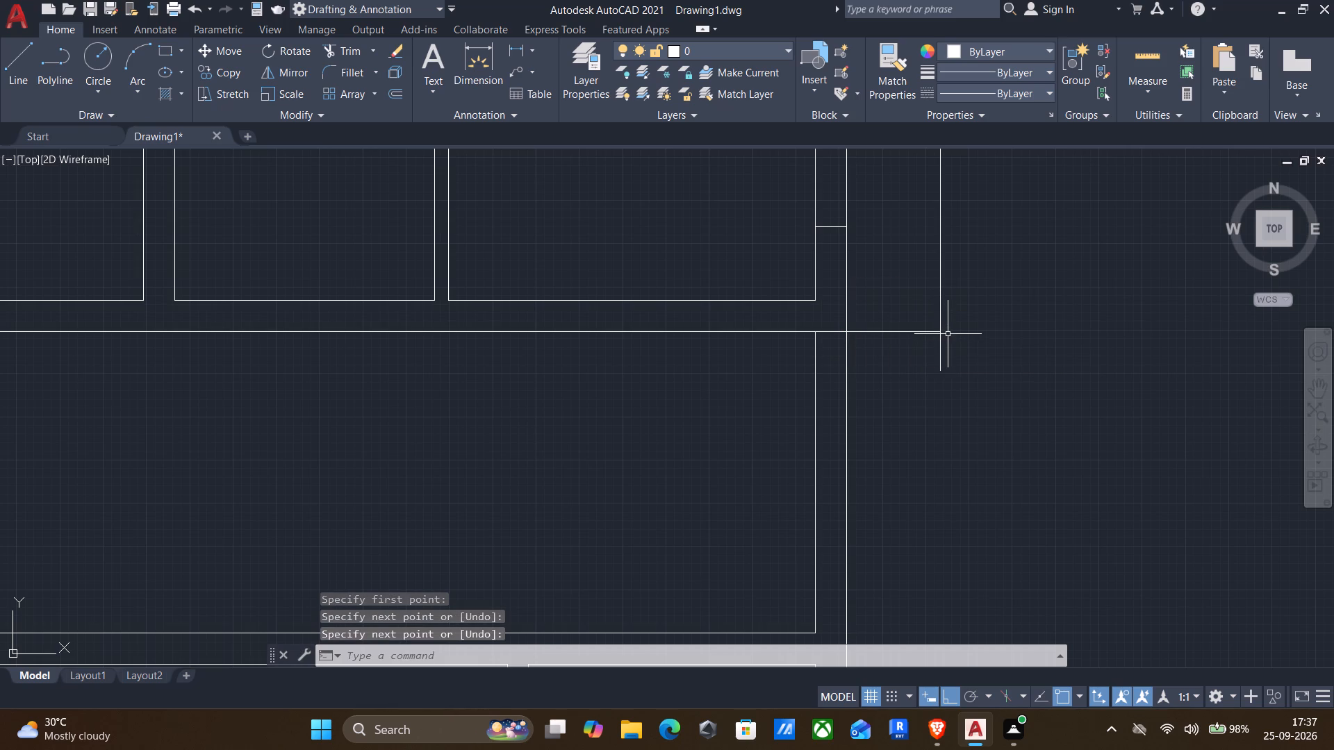
Trim the projection's outer vertical line where it extends below the new bottom edge.
key(t)
key(r)
key(Return)
scroll(946, 327, up, 3)
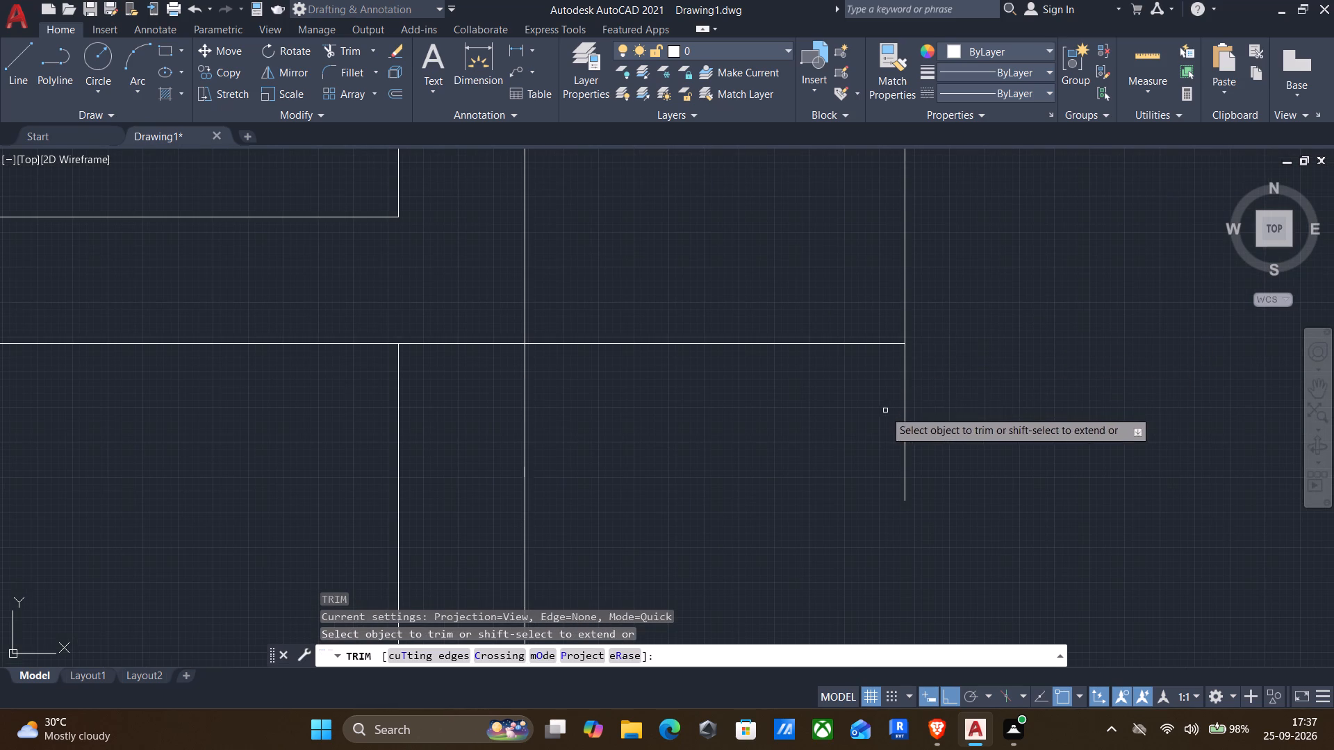
drag(880, 410, 937, 375)
scroll(939, 374, down, 3)
key(Return)
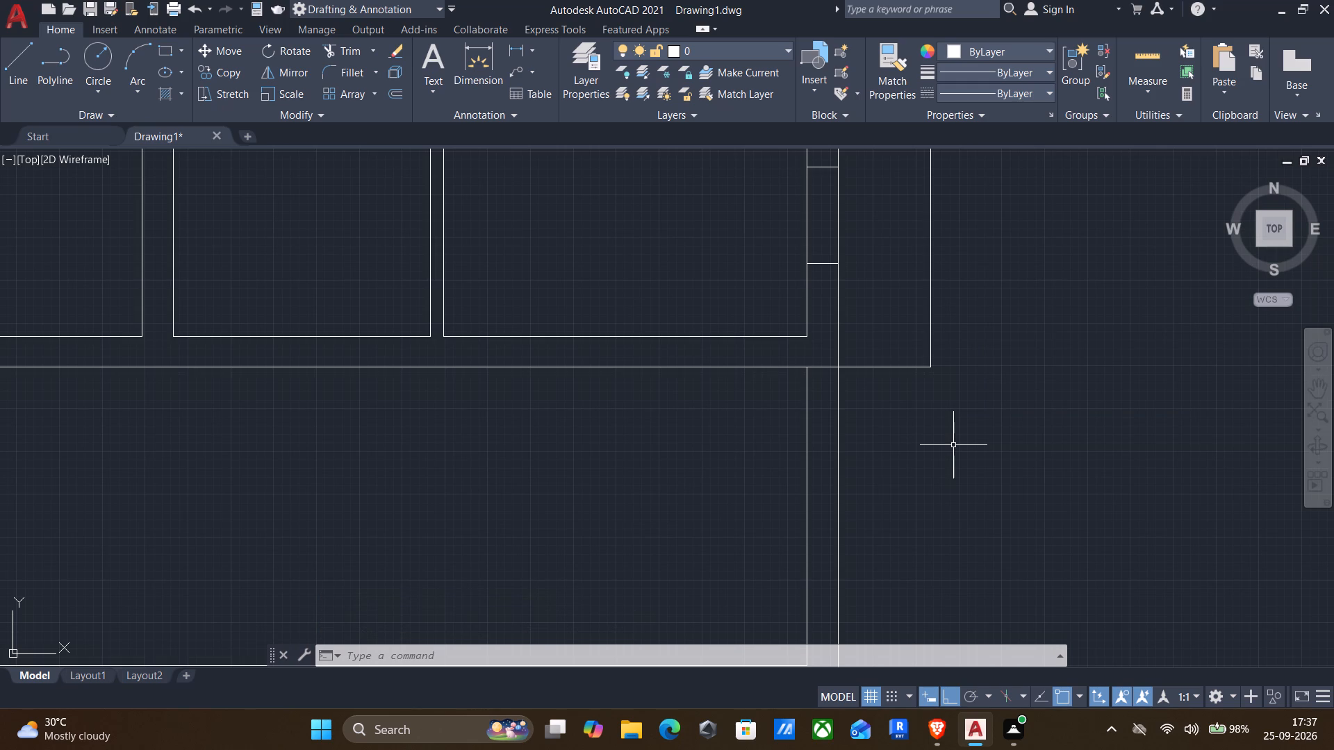
Draw a horizontal line from the midpoint of the east wall's inner face below the long projection, ending in line with that projection's outer edge.
middle_drag(783, 482, 752, 296)
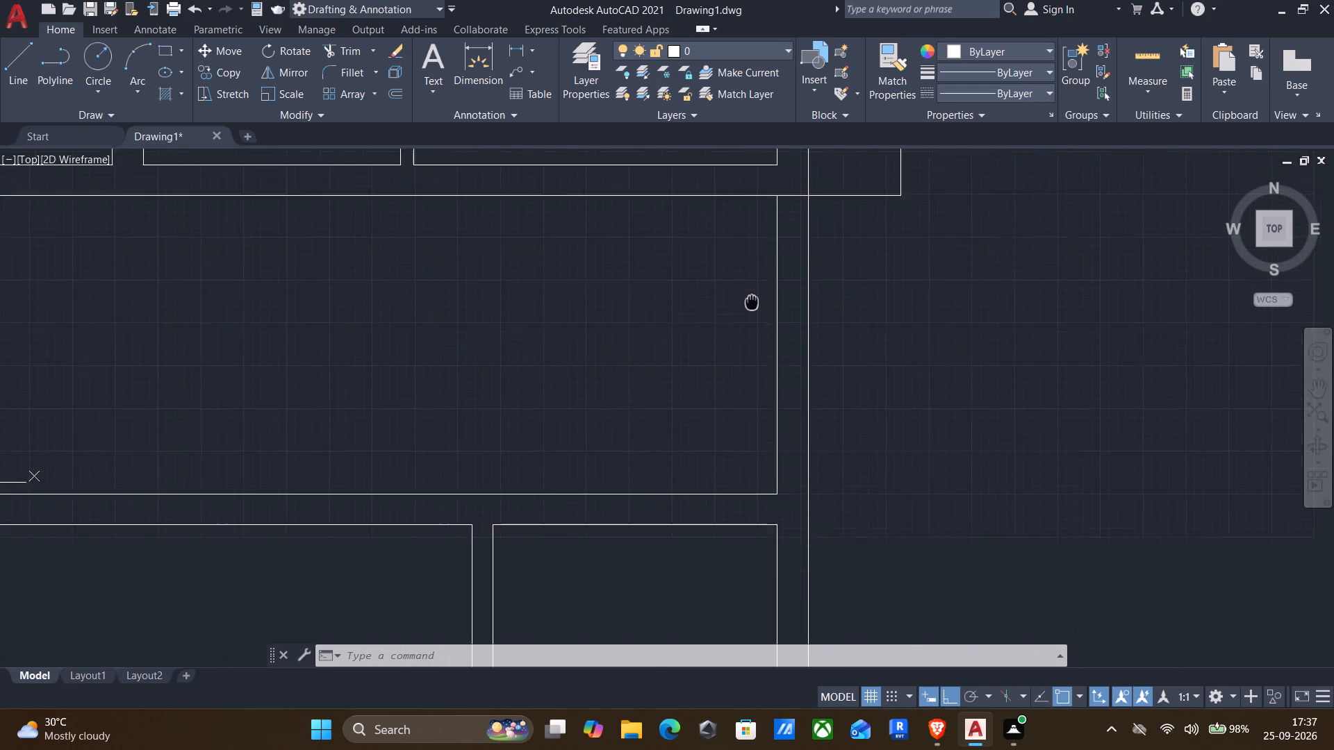
middle_drag(752, 296, 752, 274)
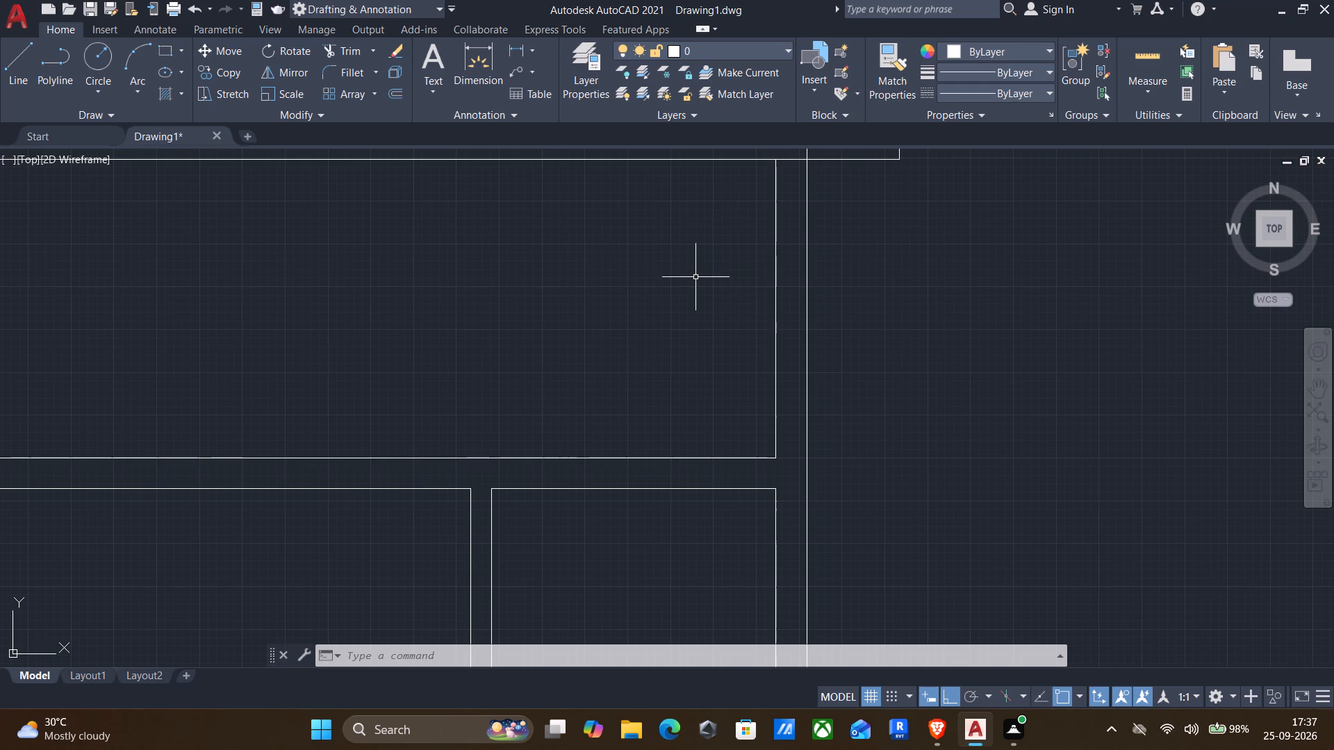
middle_drag(695, 284, 710, 394)
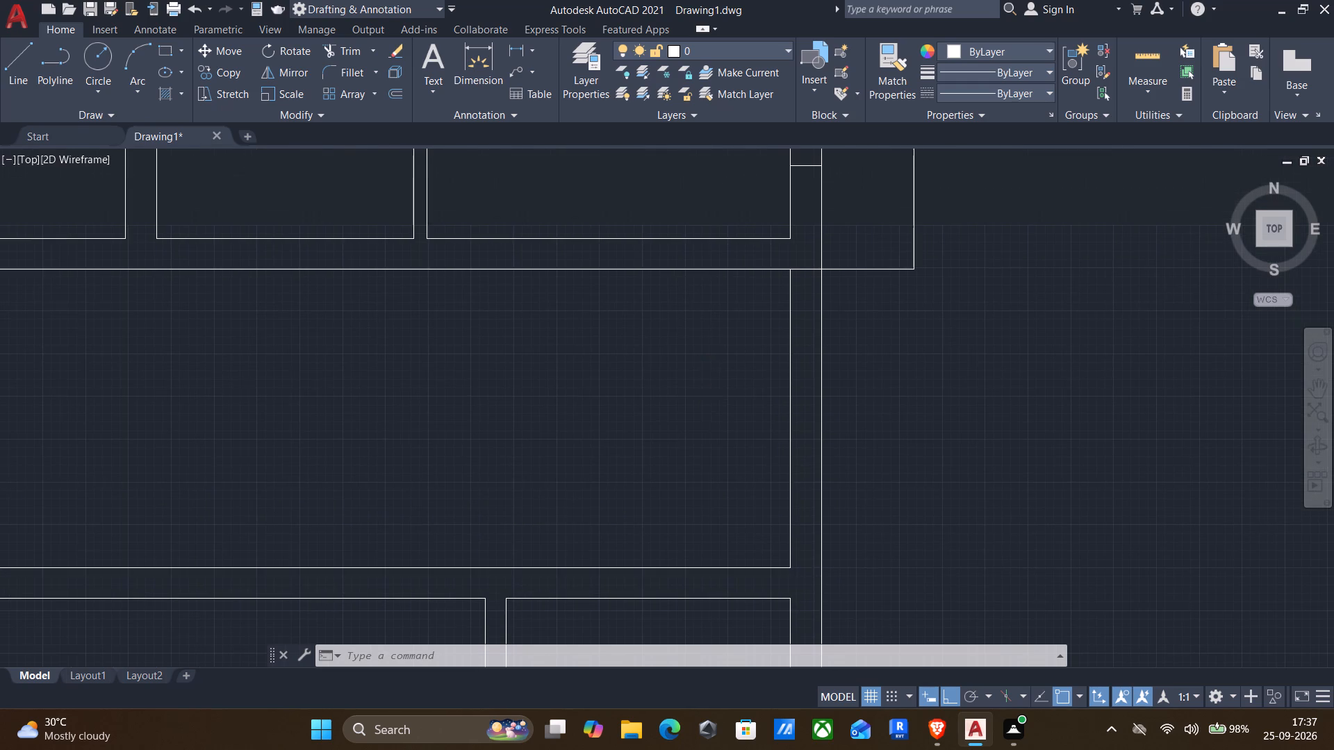
key(l)
key(Return)
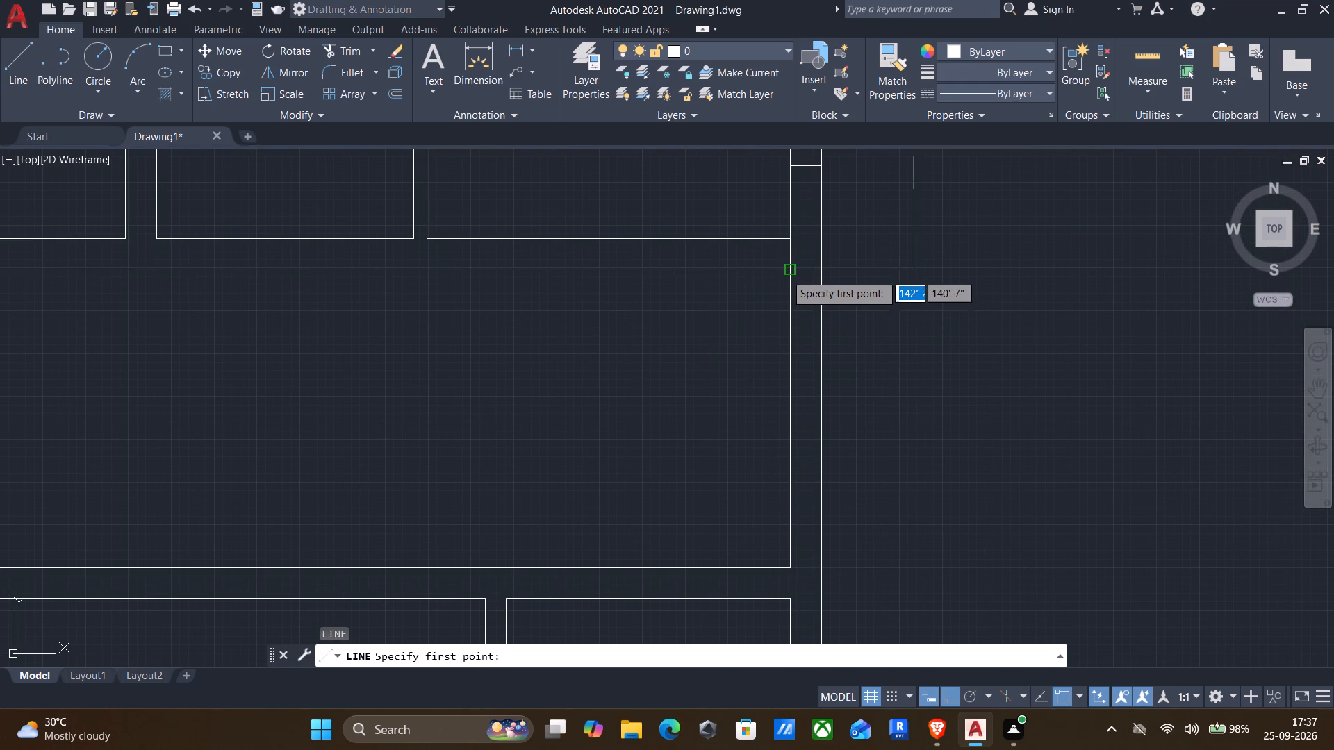
click(789, 423)
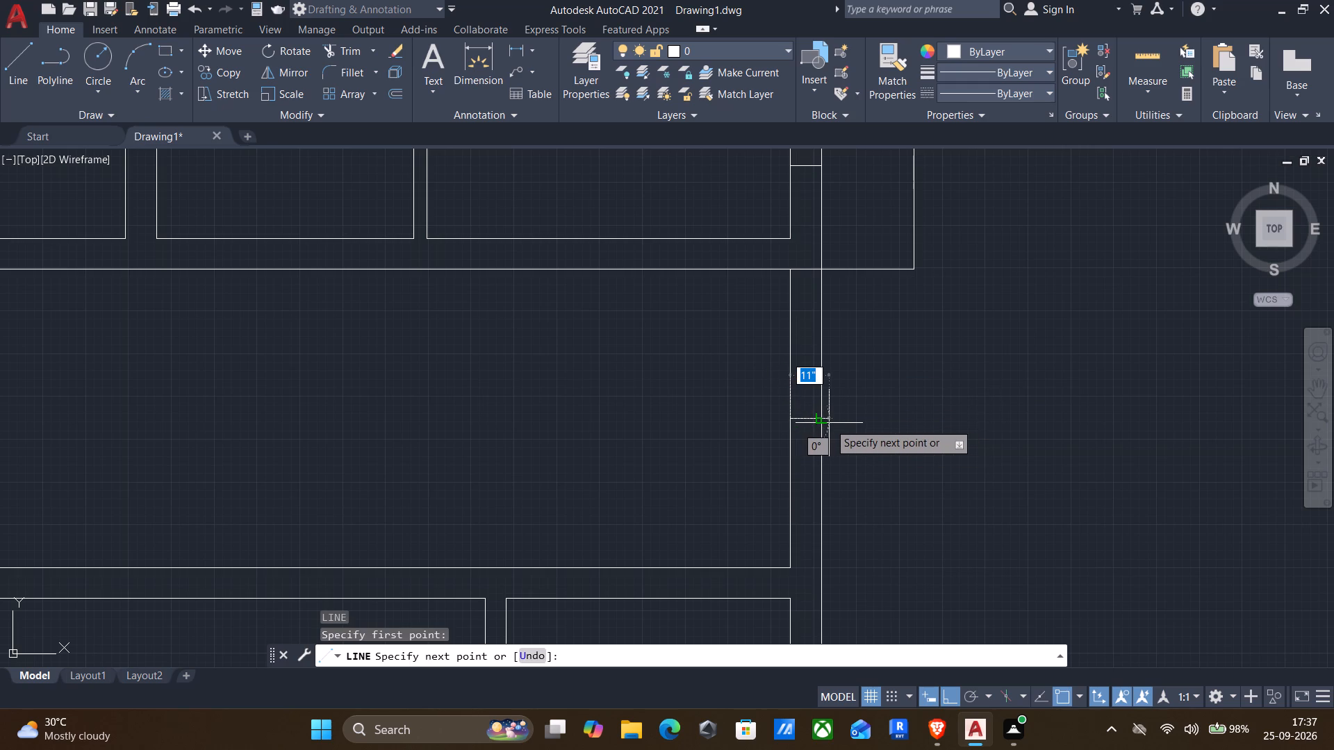
click(825, 422)
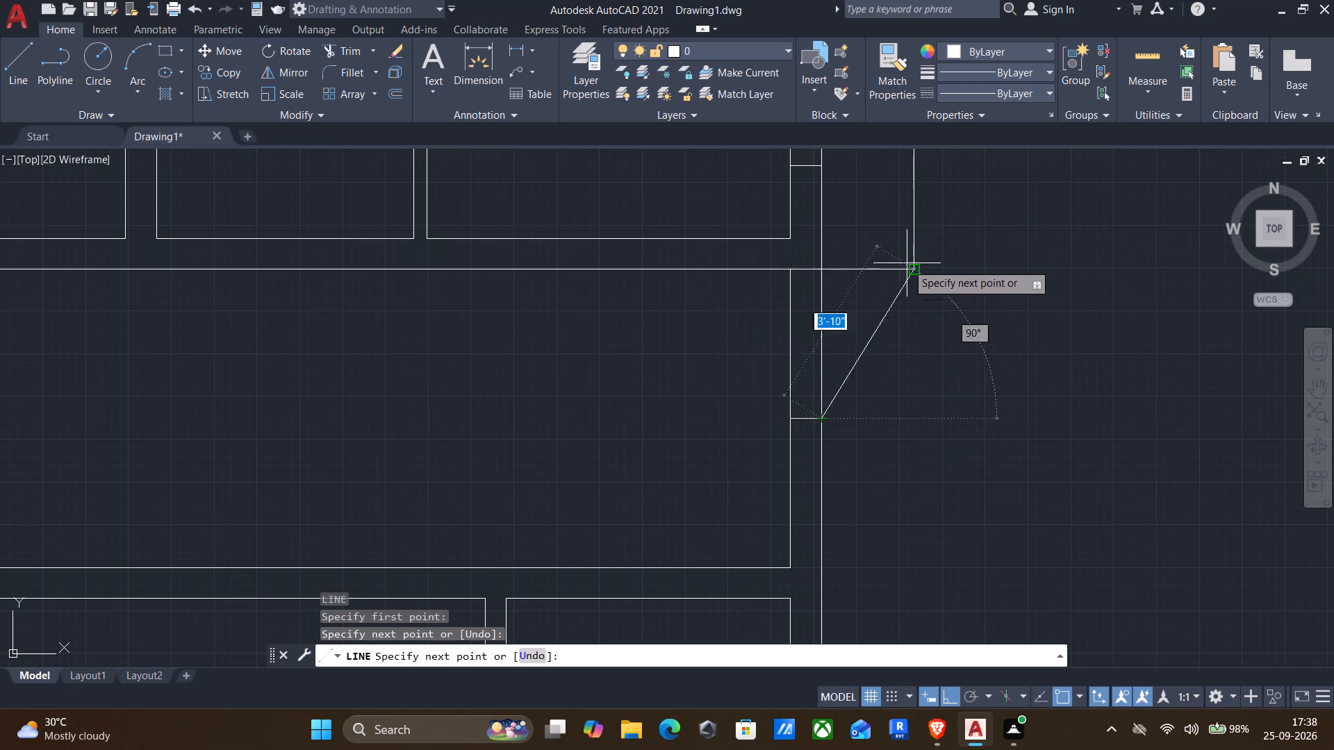
click(914, 418)
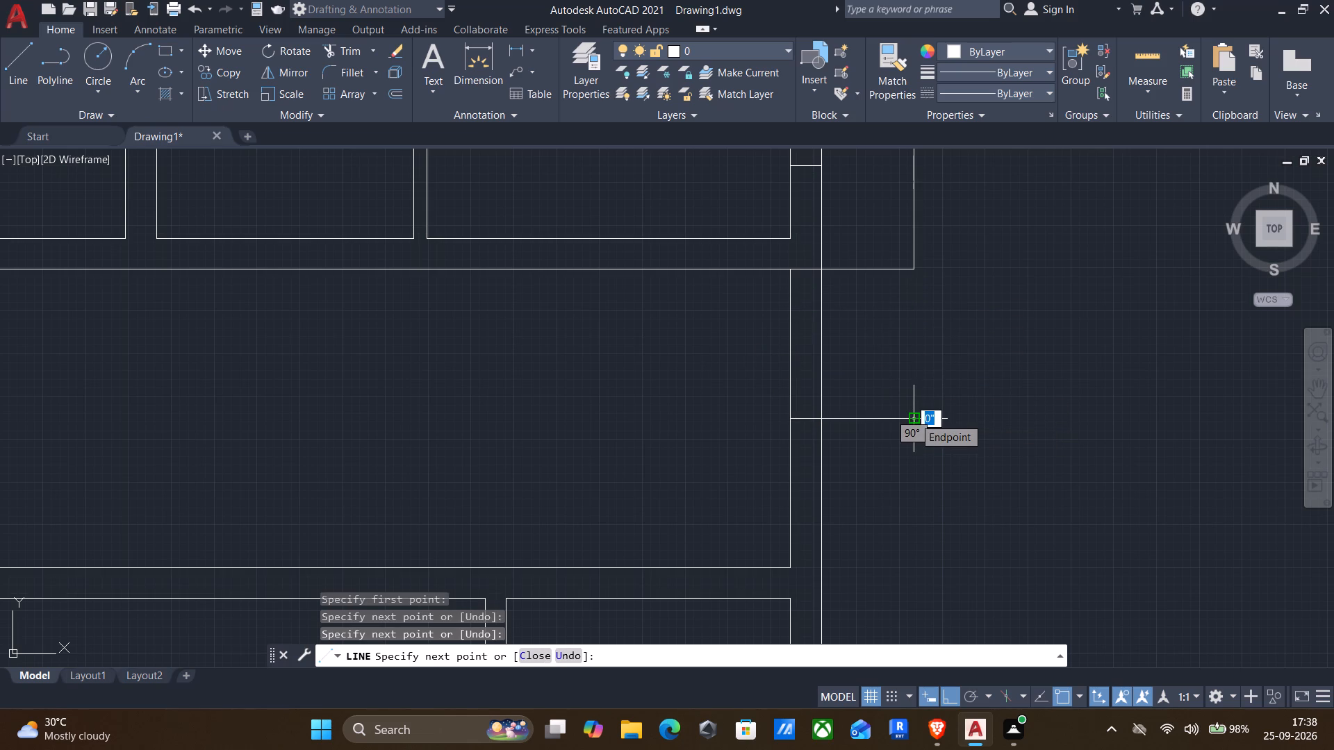
key(Return)
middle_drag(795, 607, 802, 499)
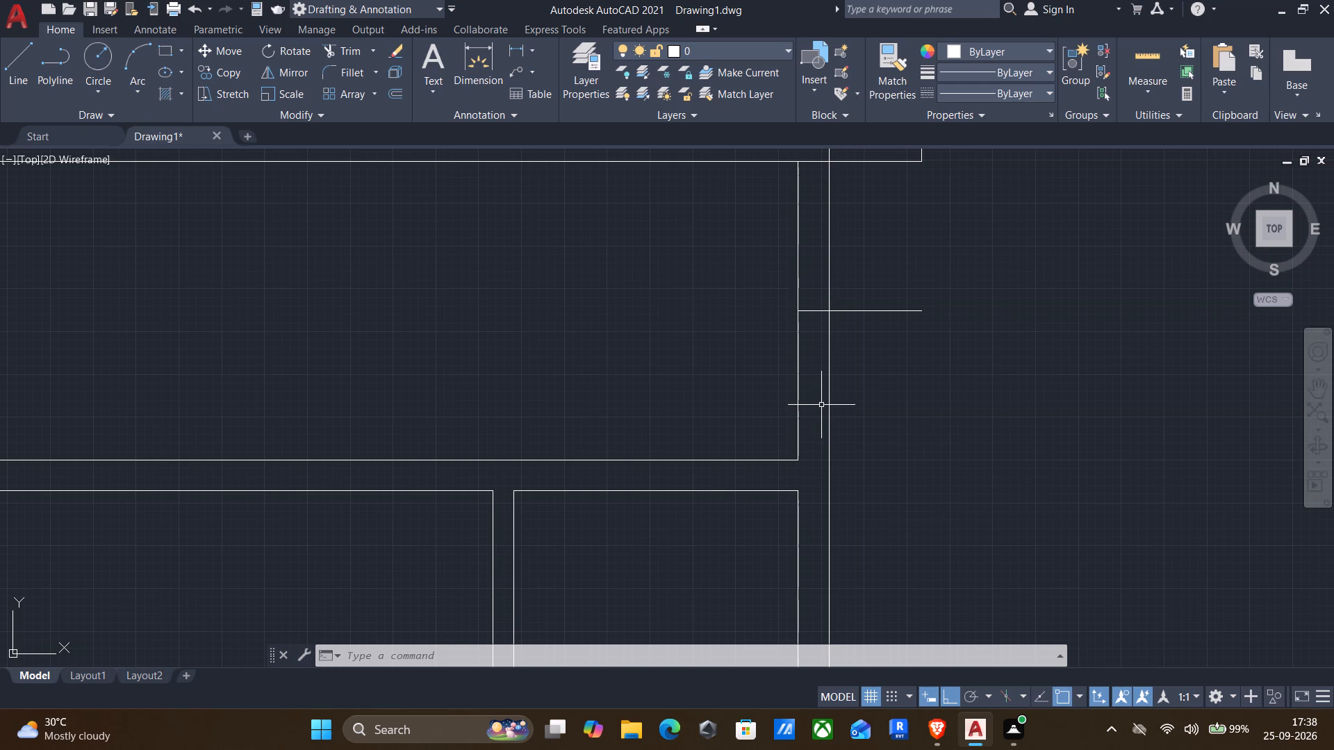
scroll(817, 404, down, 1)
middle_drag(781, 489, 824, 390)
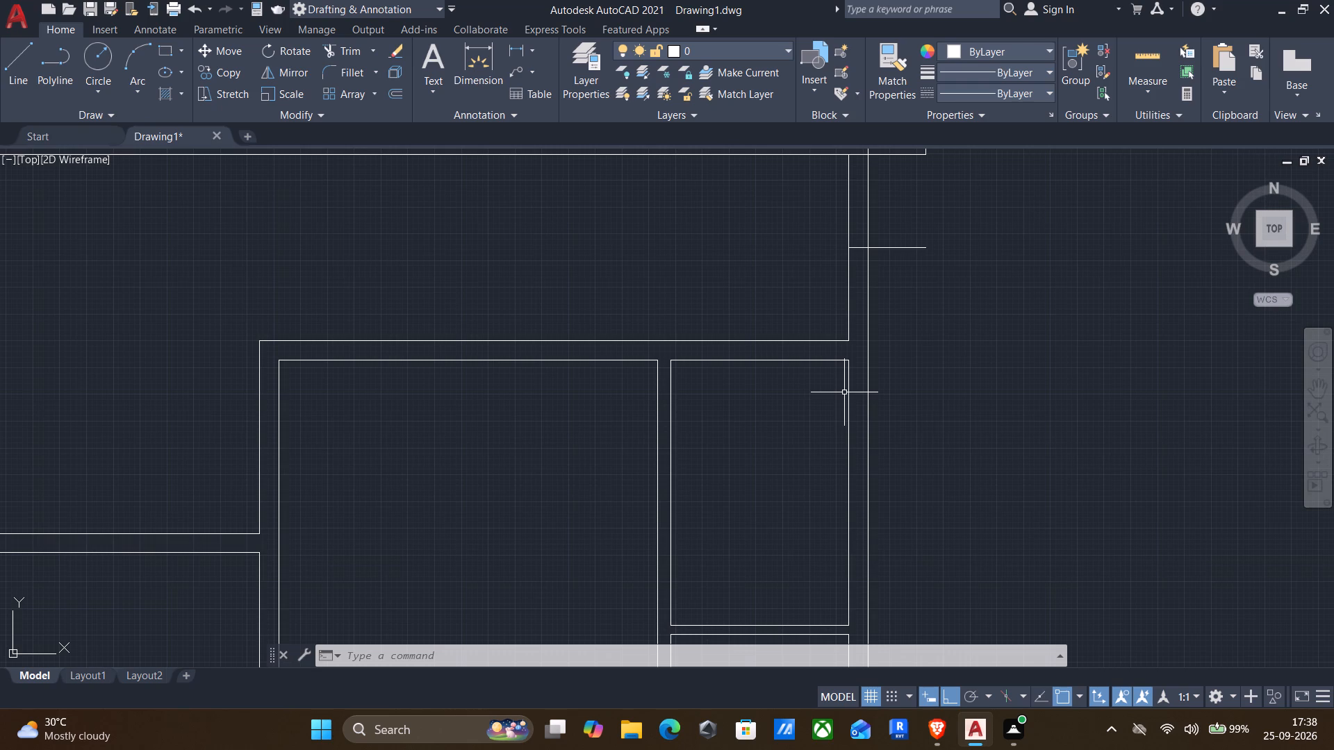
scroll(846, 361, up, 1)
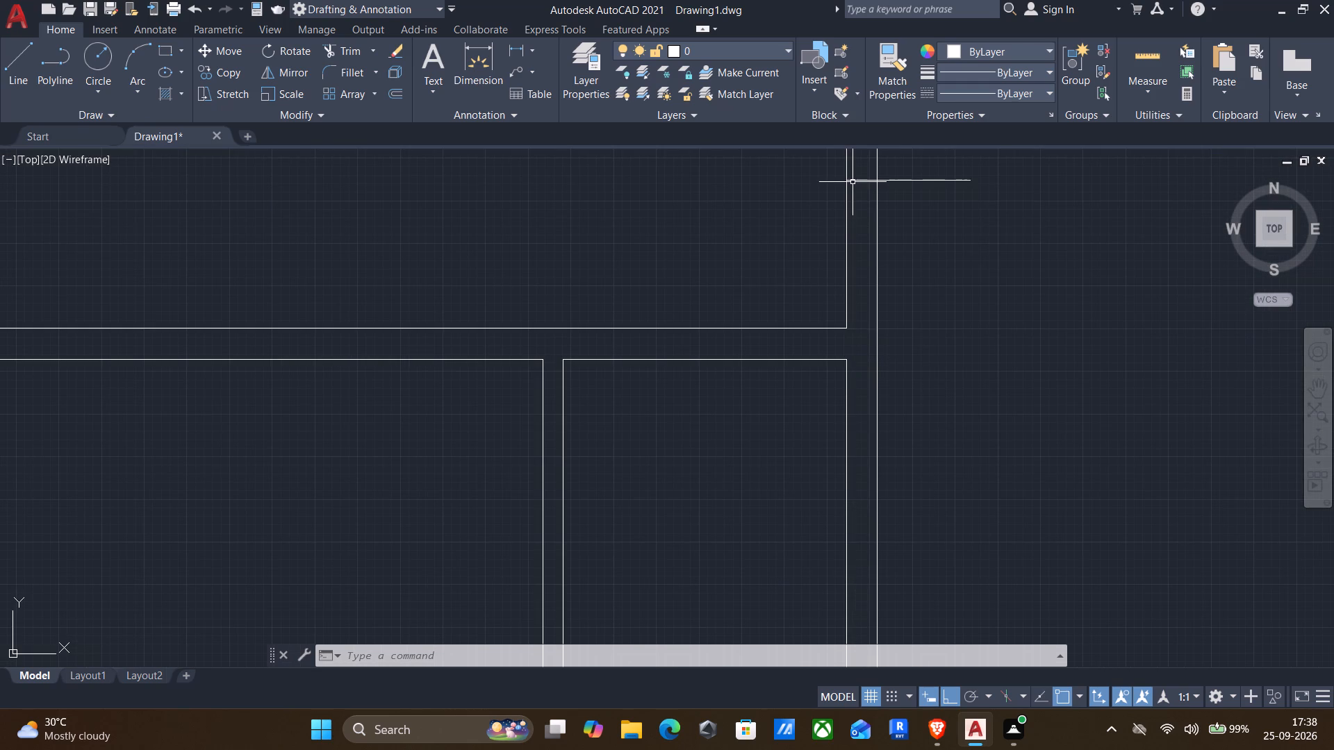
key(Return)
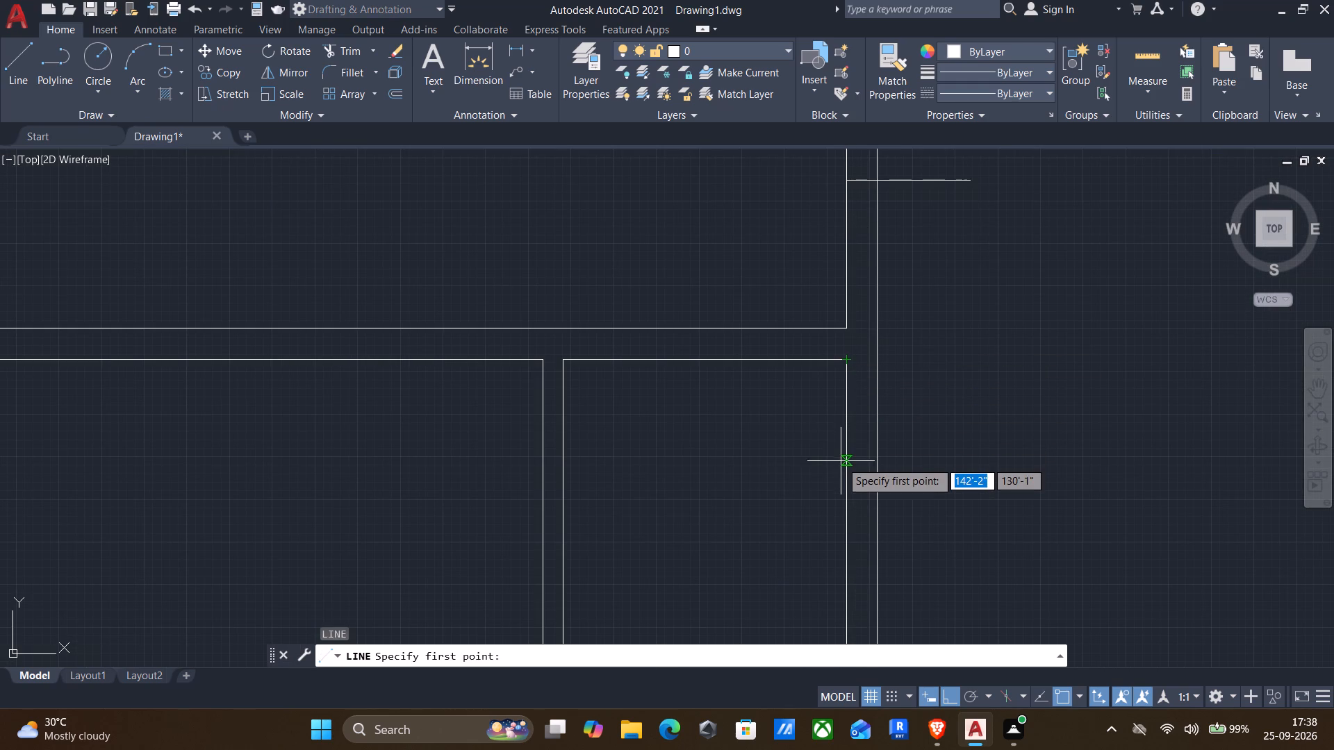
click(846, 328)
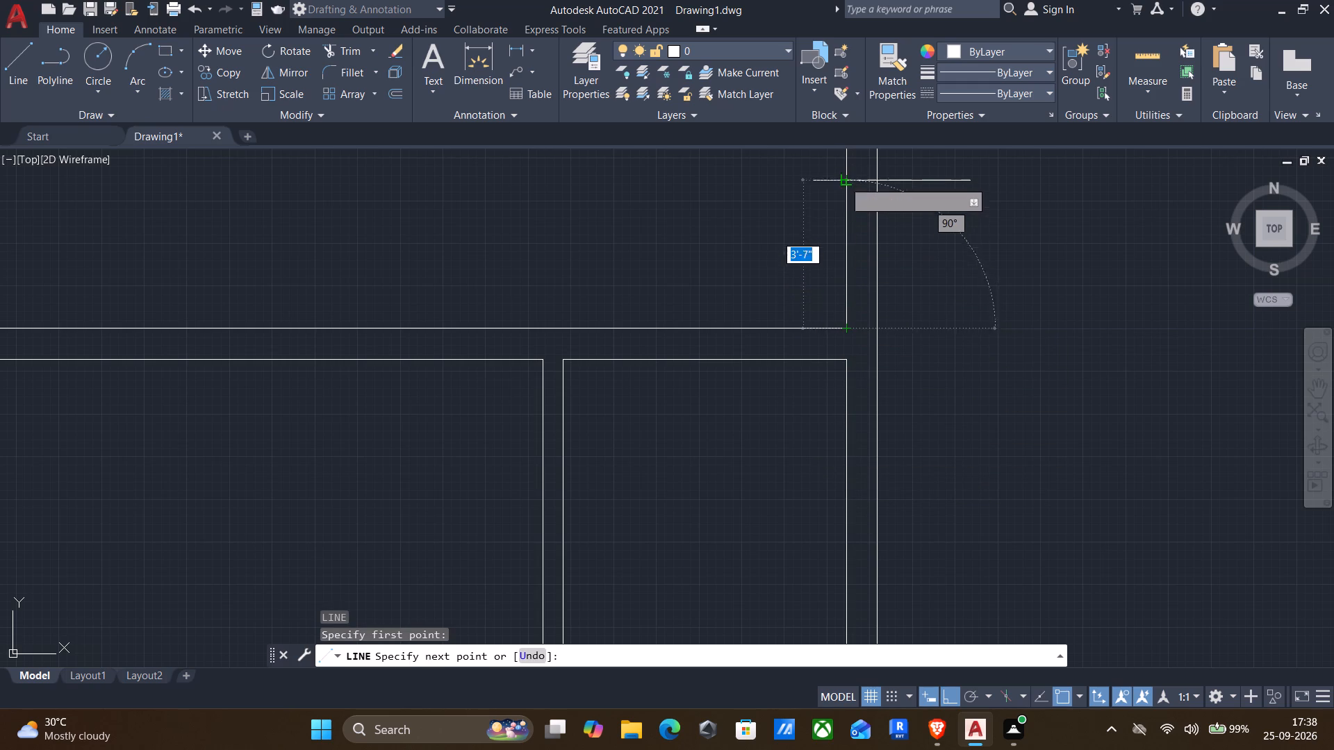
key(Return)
Draw a line 3'10" down the east wall's inner face from the lower room's upper corner, continuing outward about 2'6" across the wall.
key(Return)
click(843, 358)
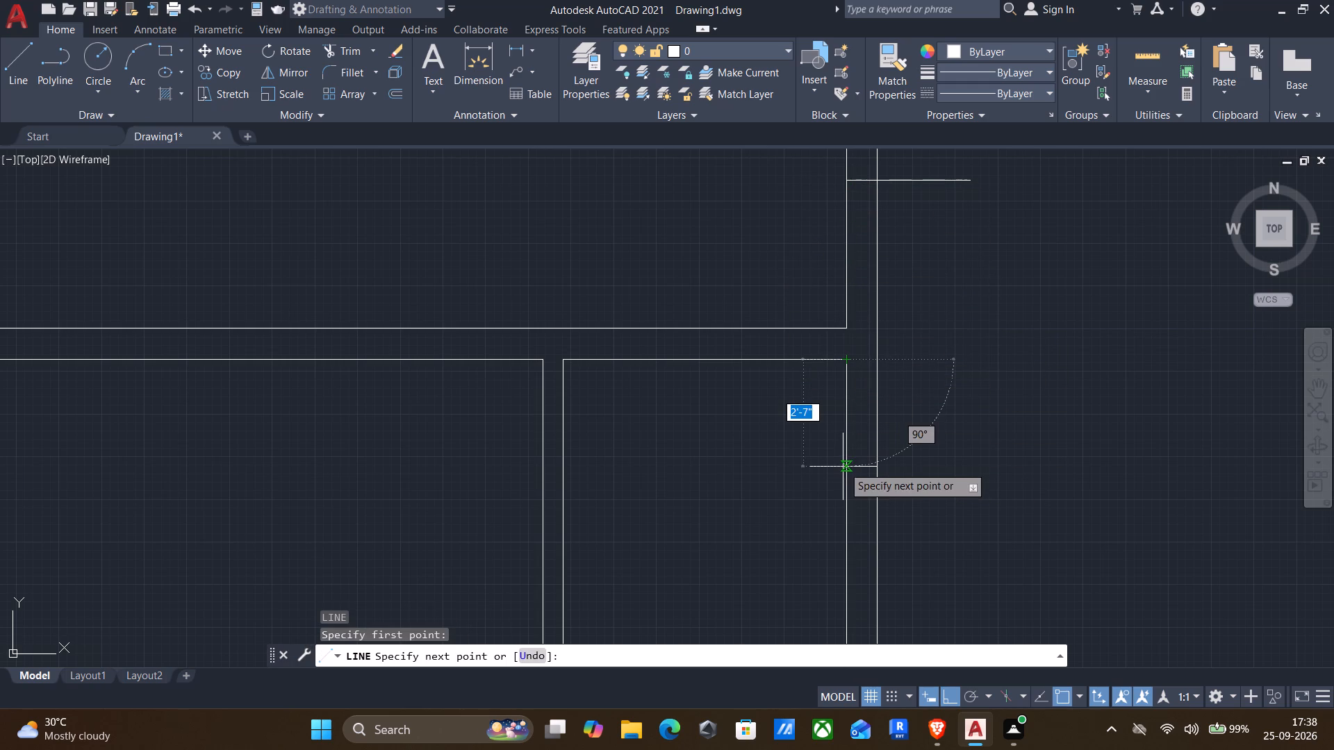
text(3')
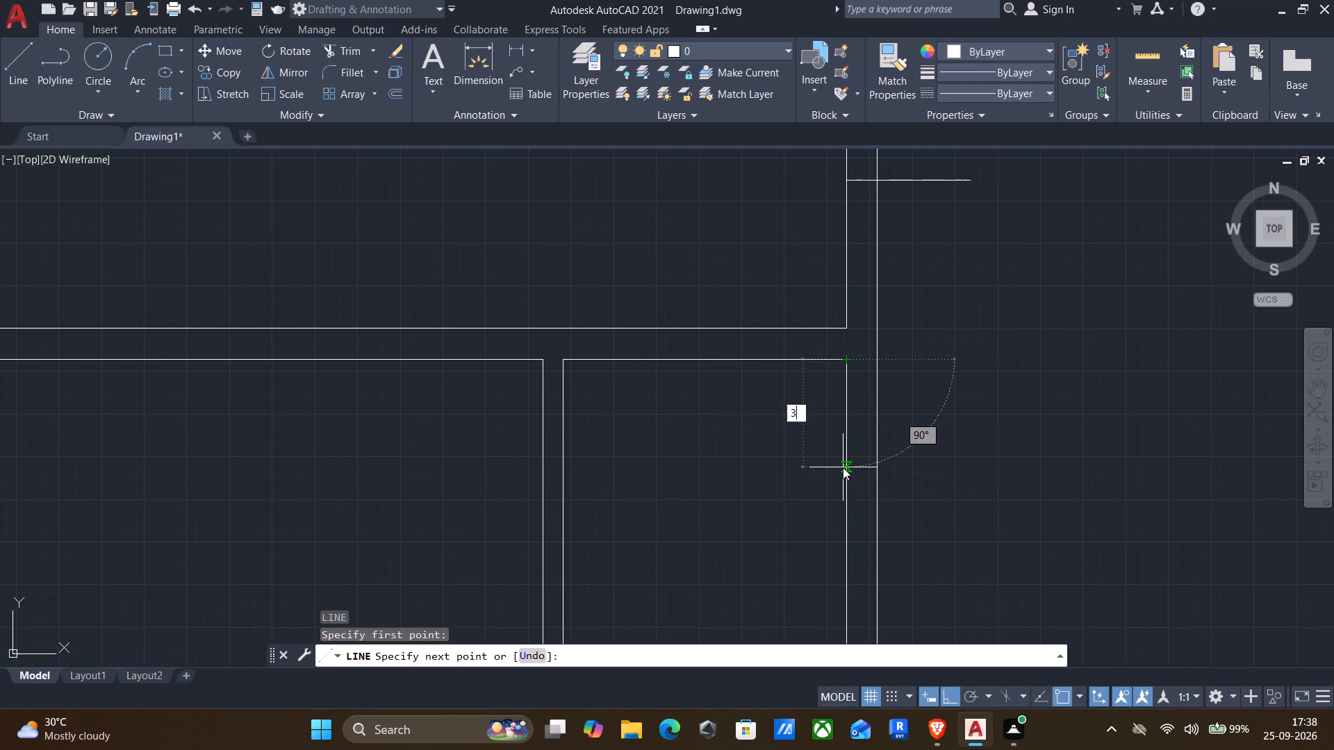
text(10)
key(shift+quotedbl)
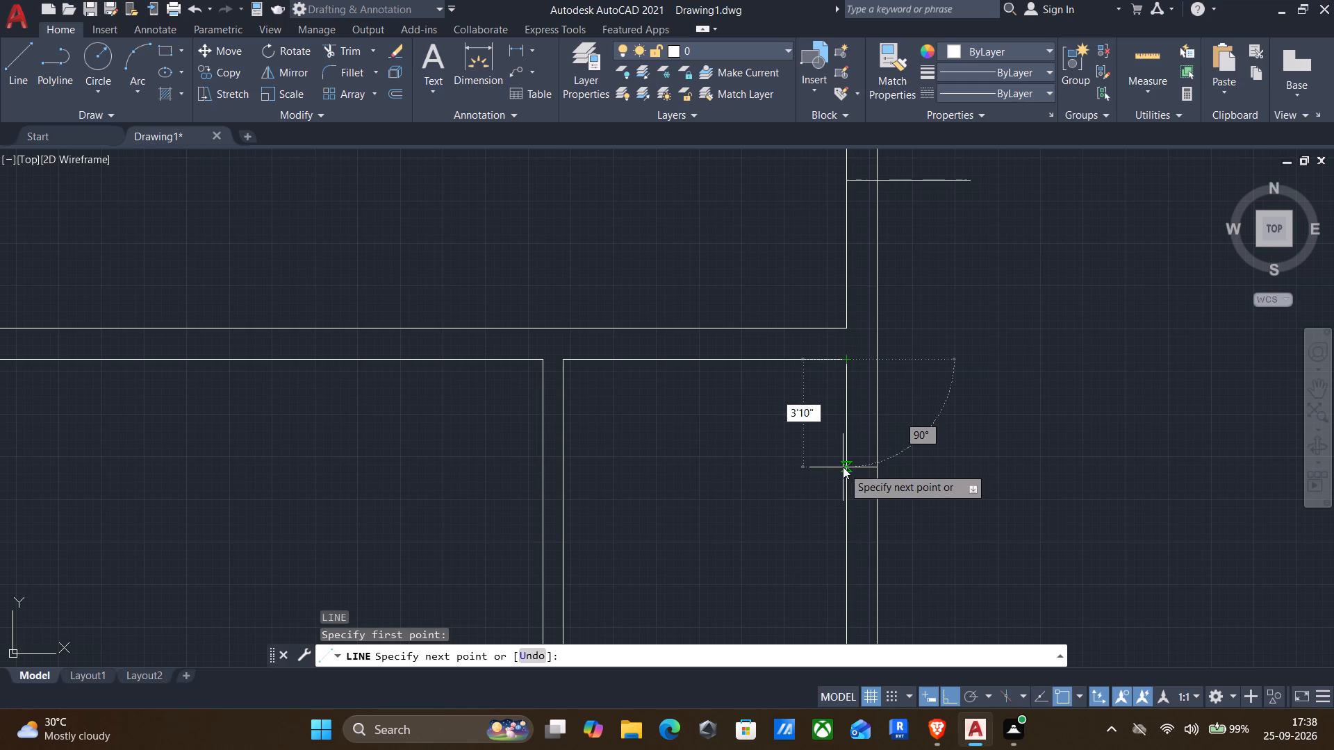
key(Return)
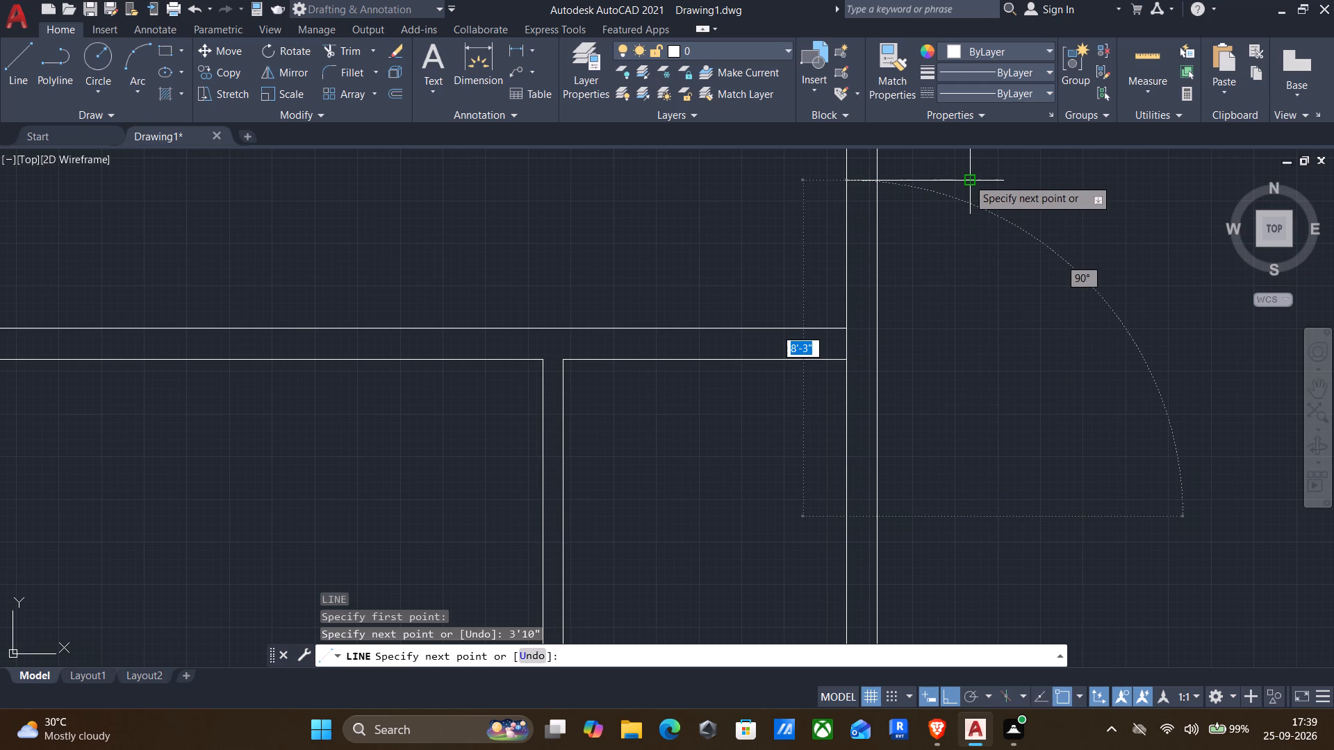
key(F8)
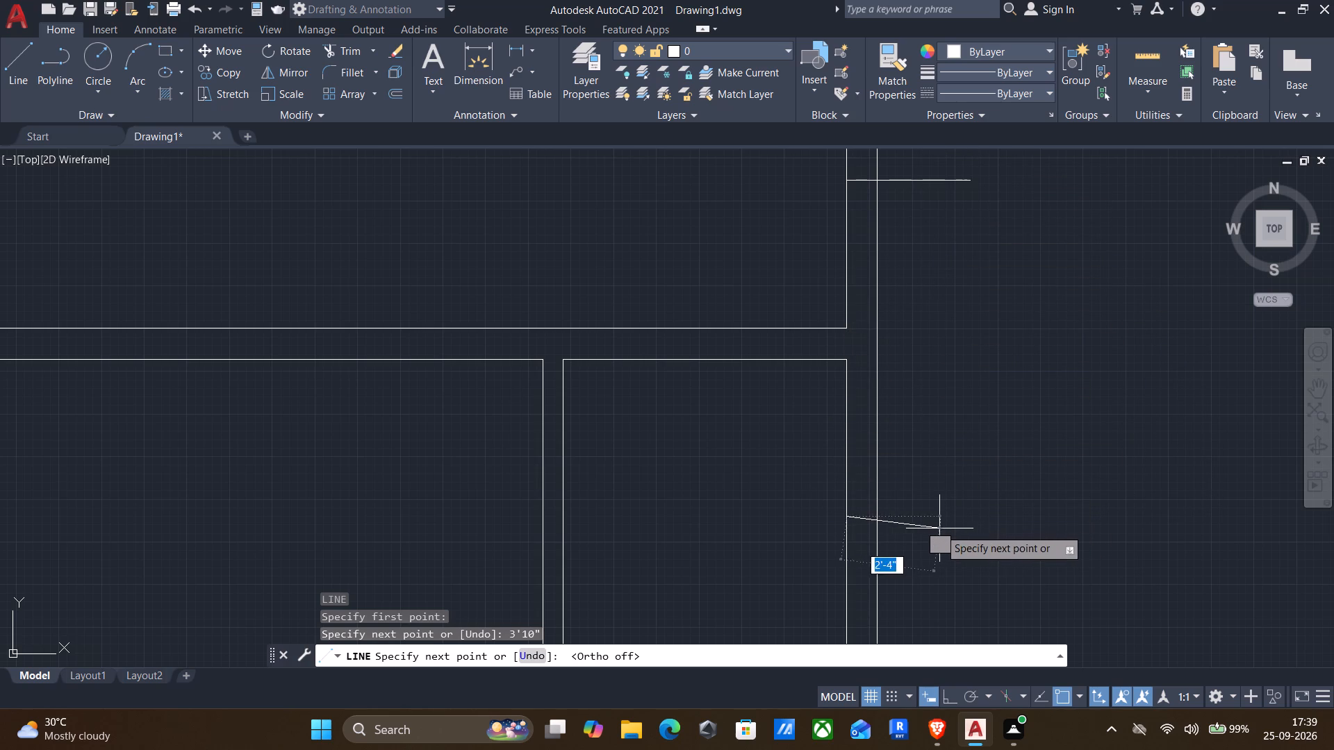
key(F8)
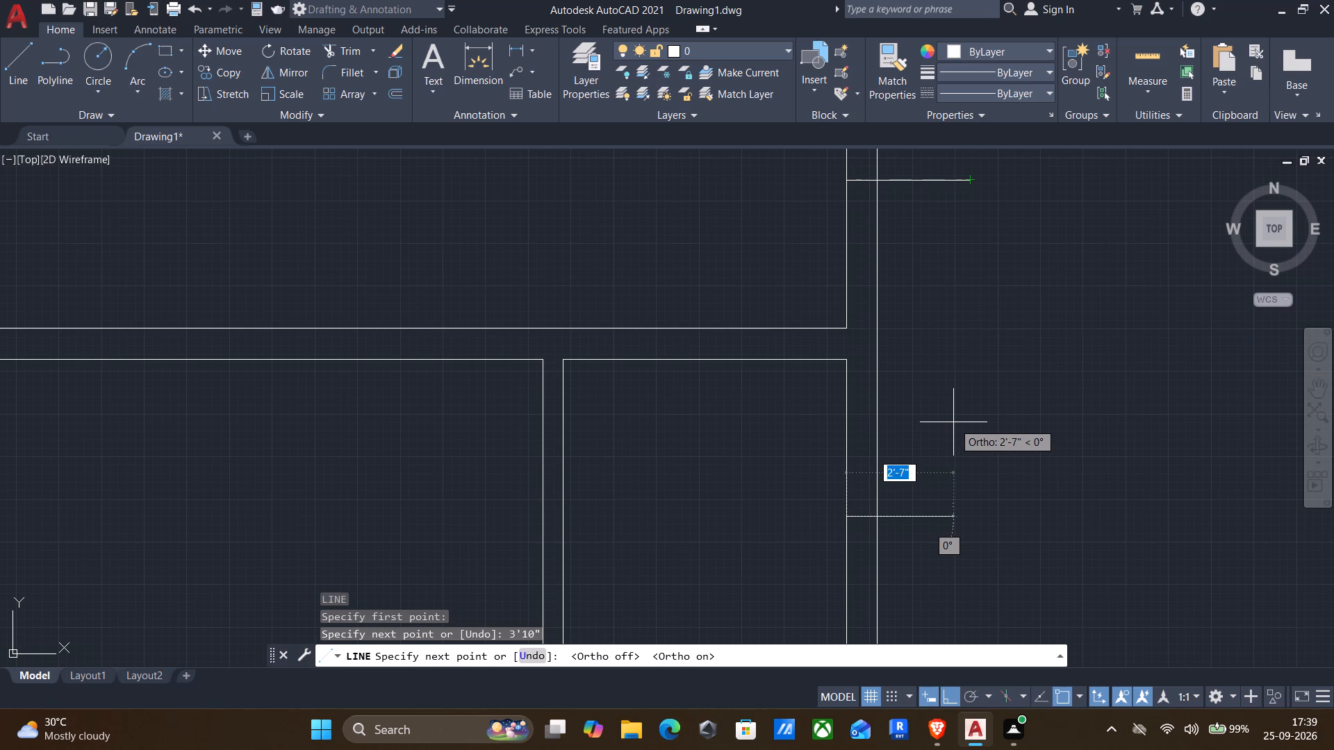
click(950, 506)
key(Return)
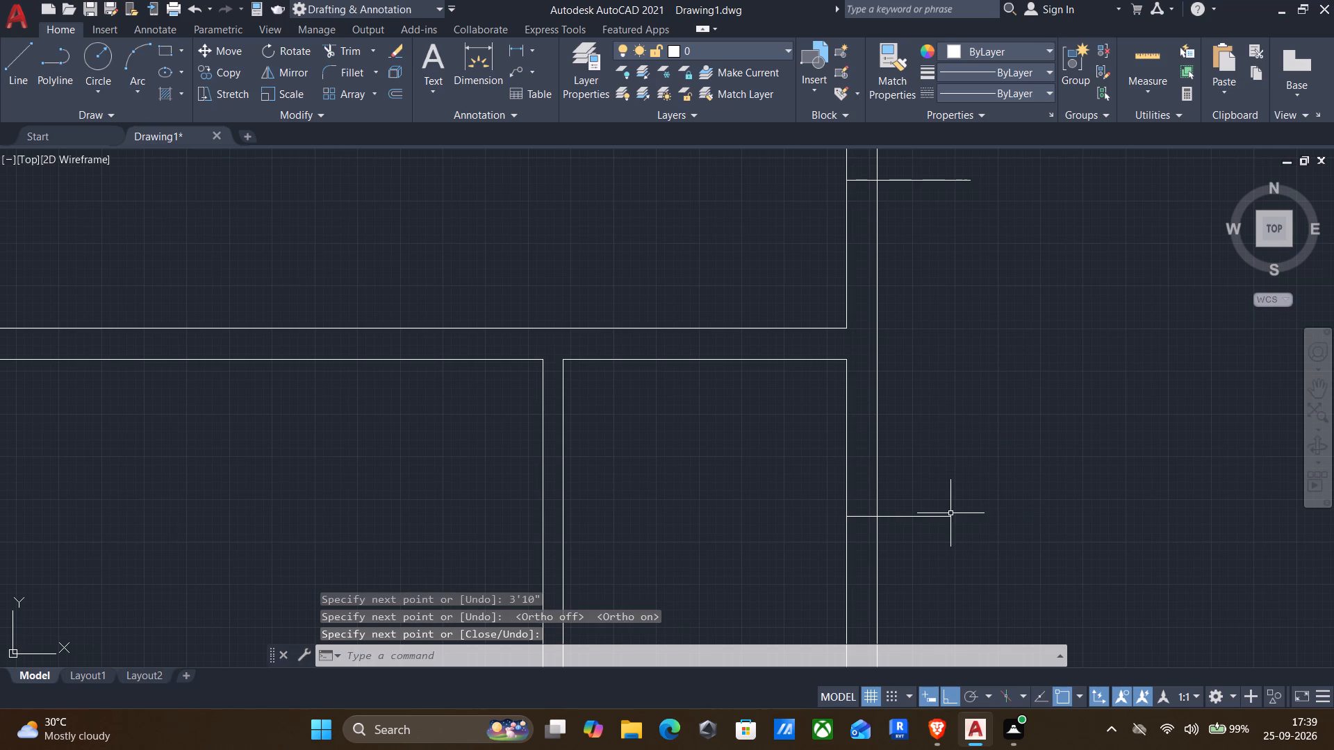
Offset the new lower horizontal line 4" upward.
key(o)
key(Return)
drag(919, 566, 924, 459)
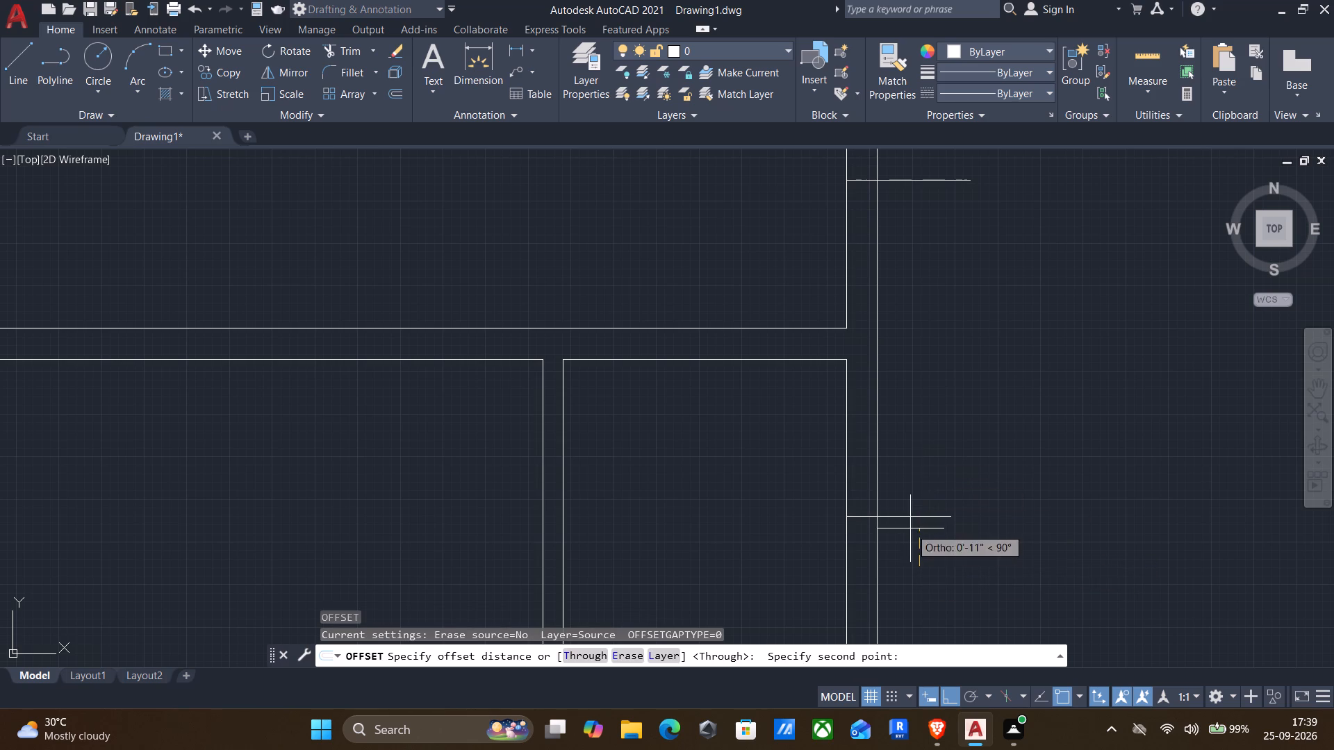
drag(912, 483, 913, 499)
click(914, 518)
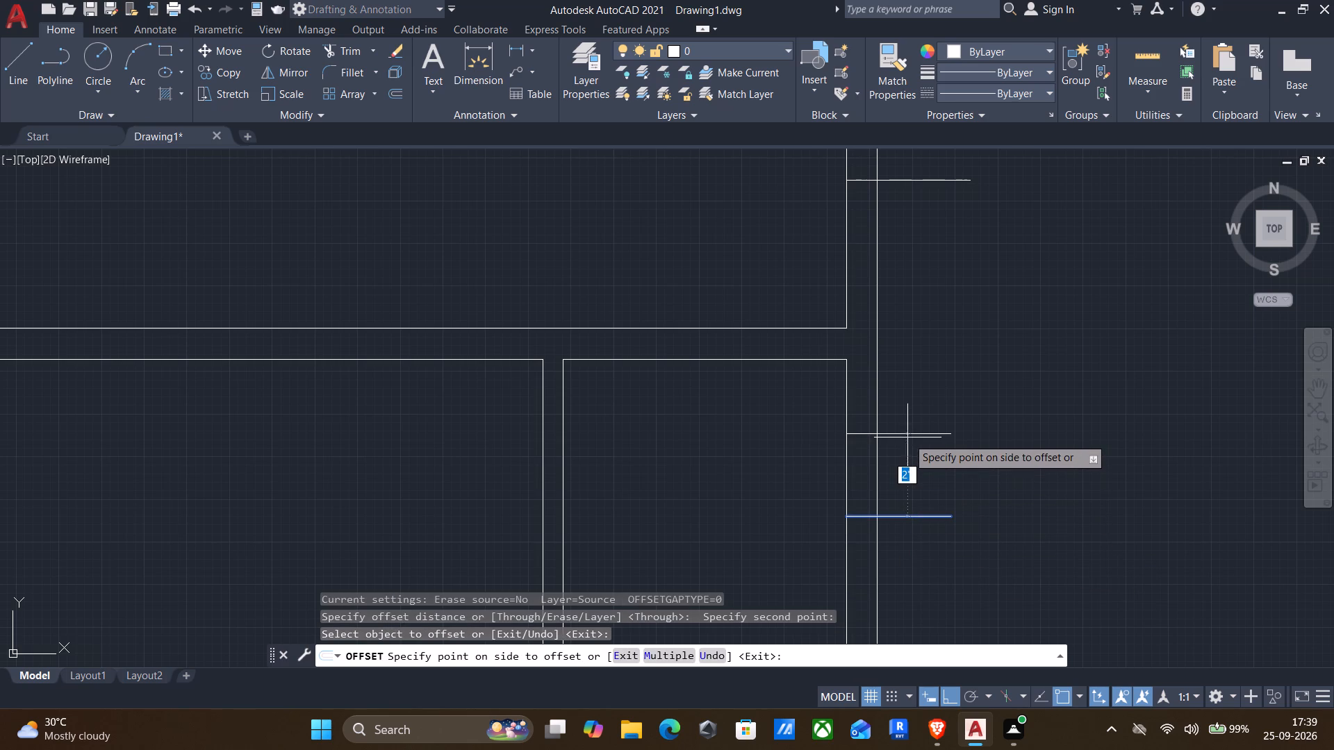
key(4)
key(shift+quotedbl)
key(Return)
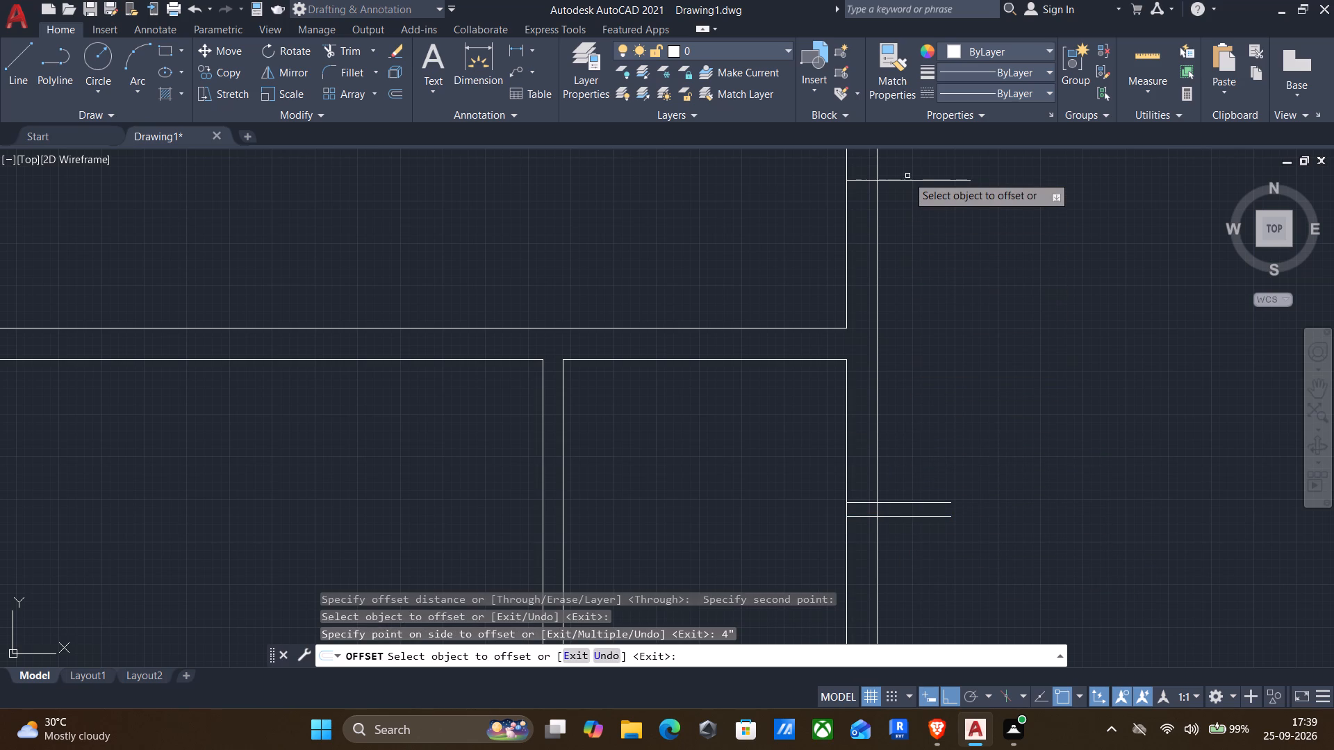
Offset the upper horizontal line outside the east wall 4" downward.
click(906, 180)
key(4)
key(shift+quotedbl)
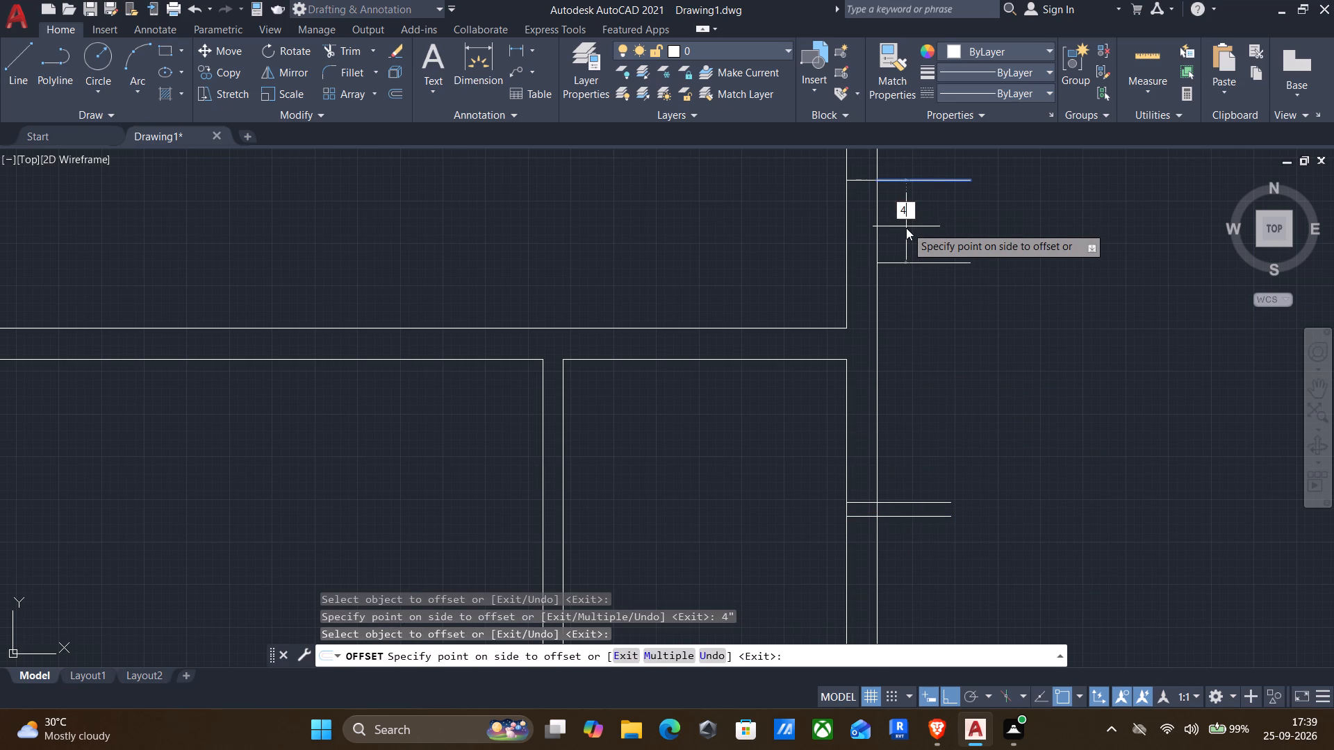
key(Return)
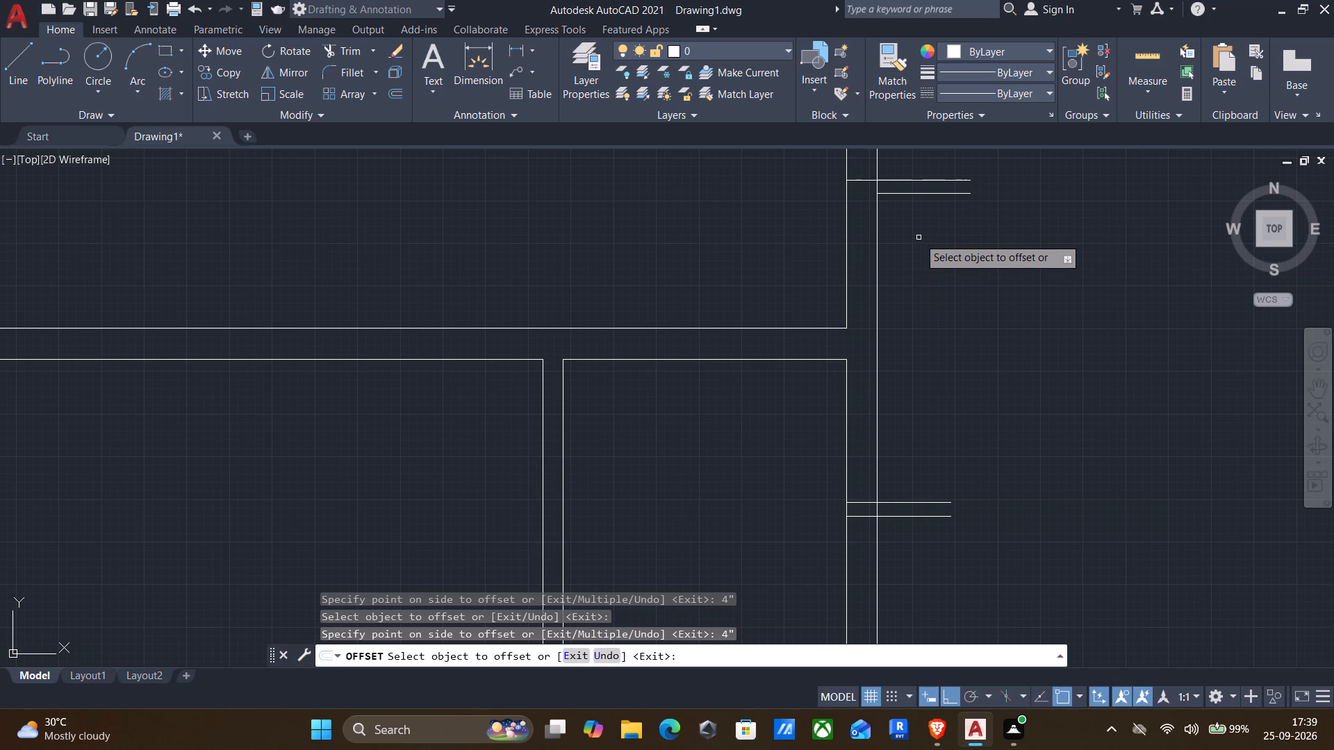
key(Return)
Draw the projection's outer vertical edge, about 8'3" long, from the upper line's outer end down level with the lowest horizontal line.
key(l)
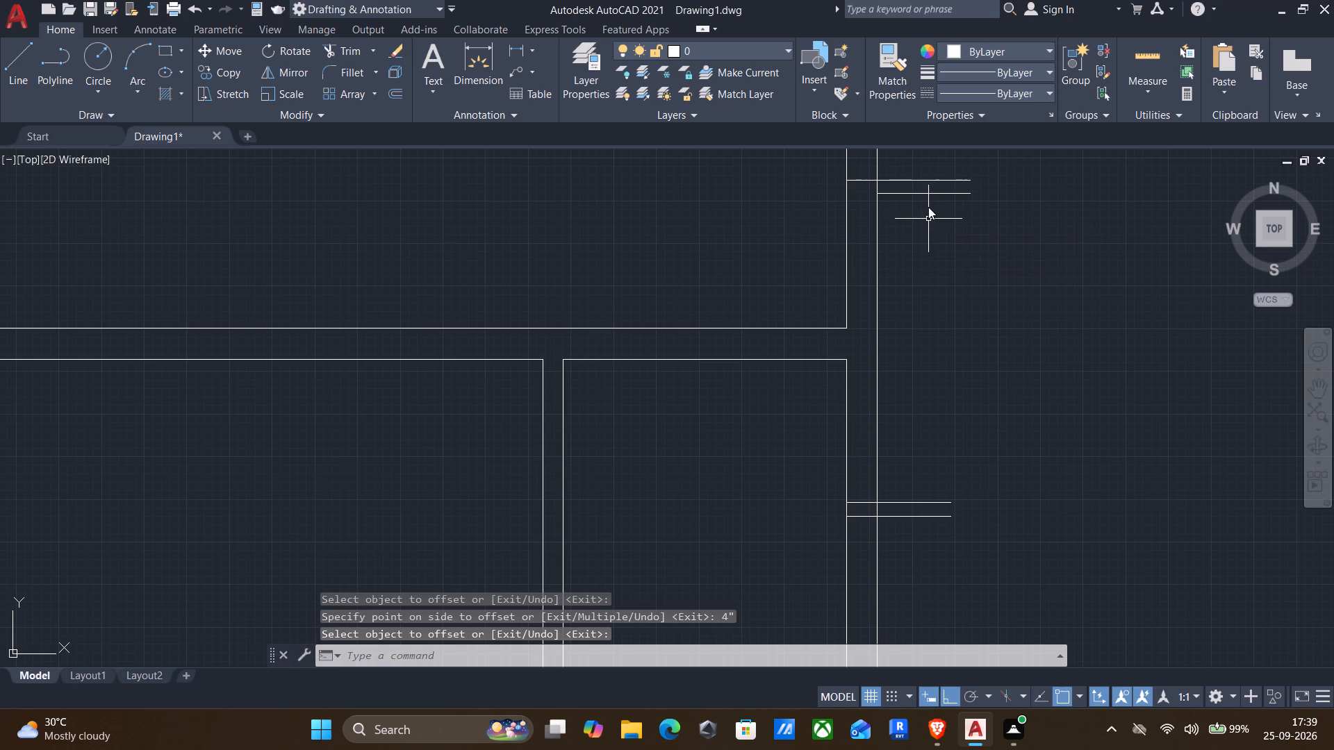
key(Return)
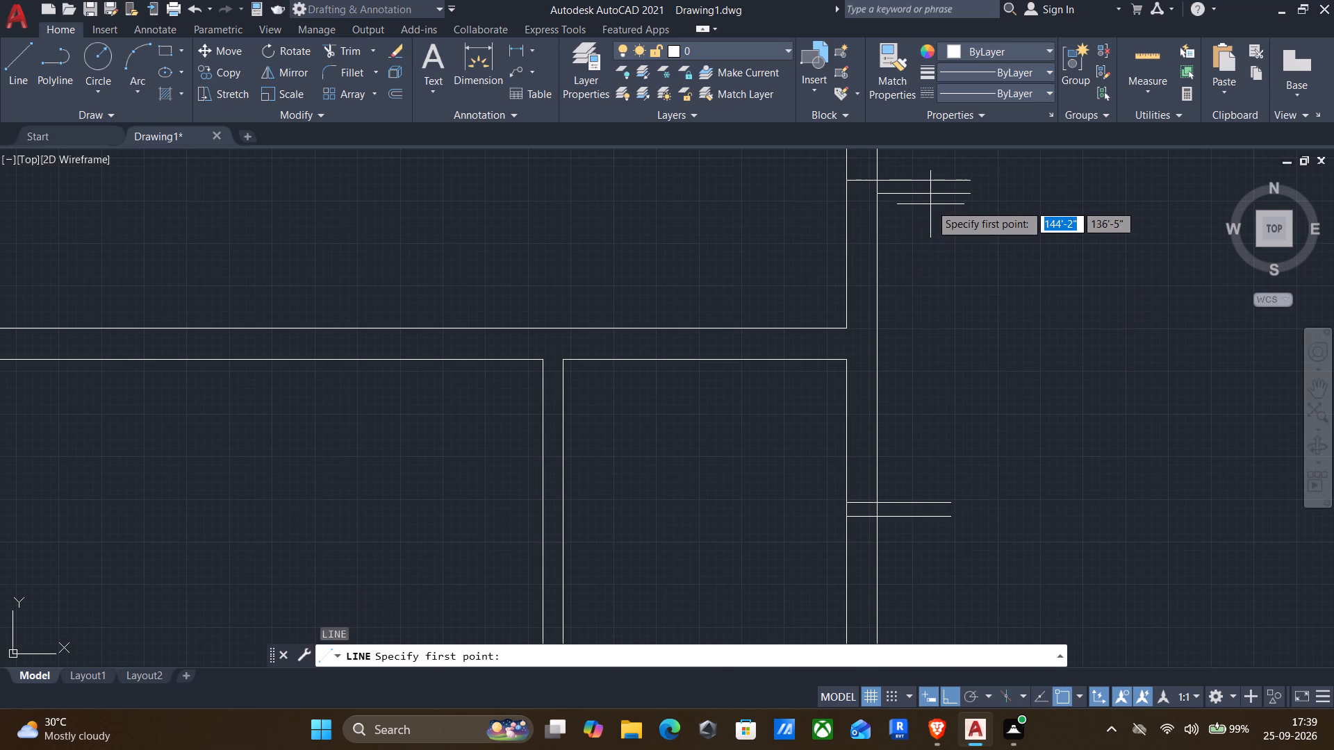
scroll(975, 153, up, 3)
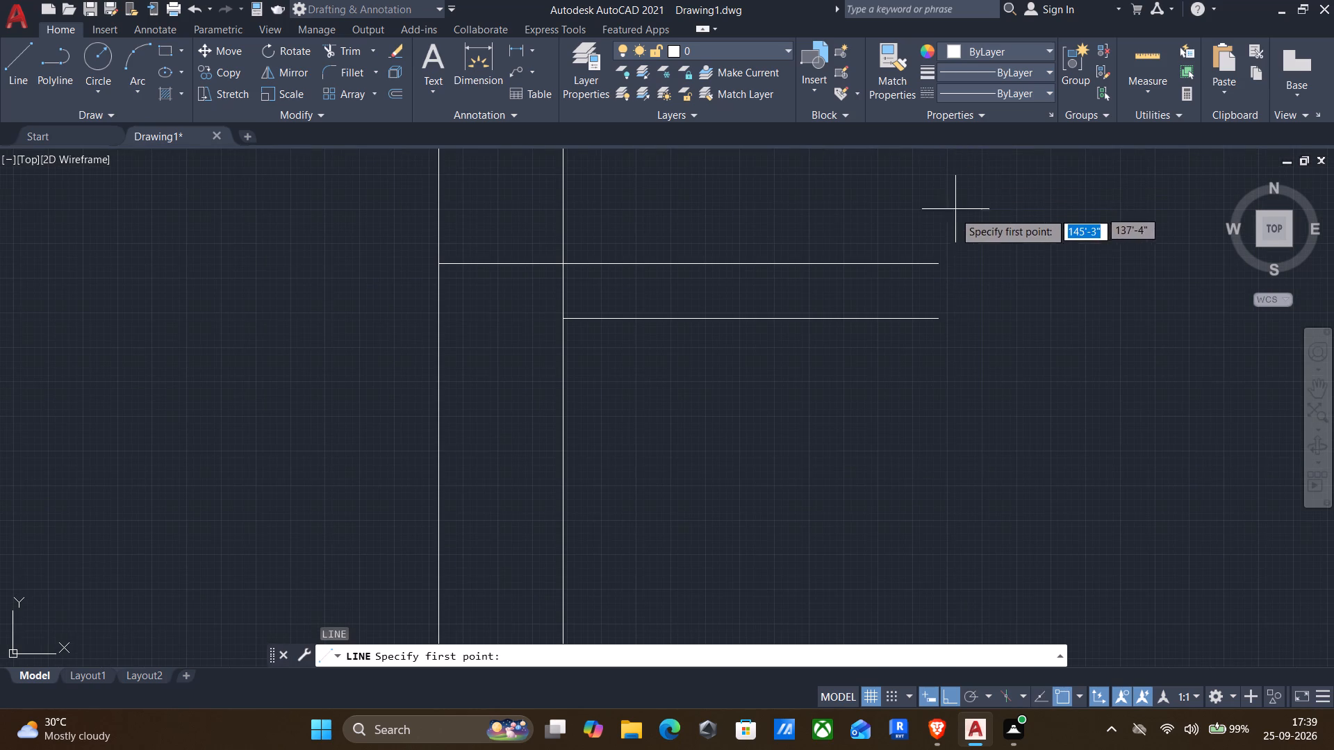
click(940, 262)
scroll(942, 308, down, 3)
middle_drag(944, 449, 948, 379)
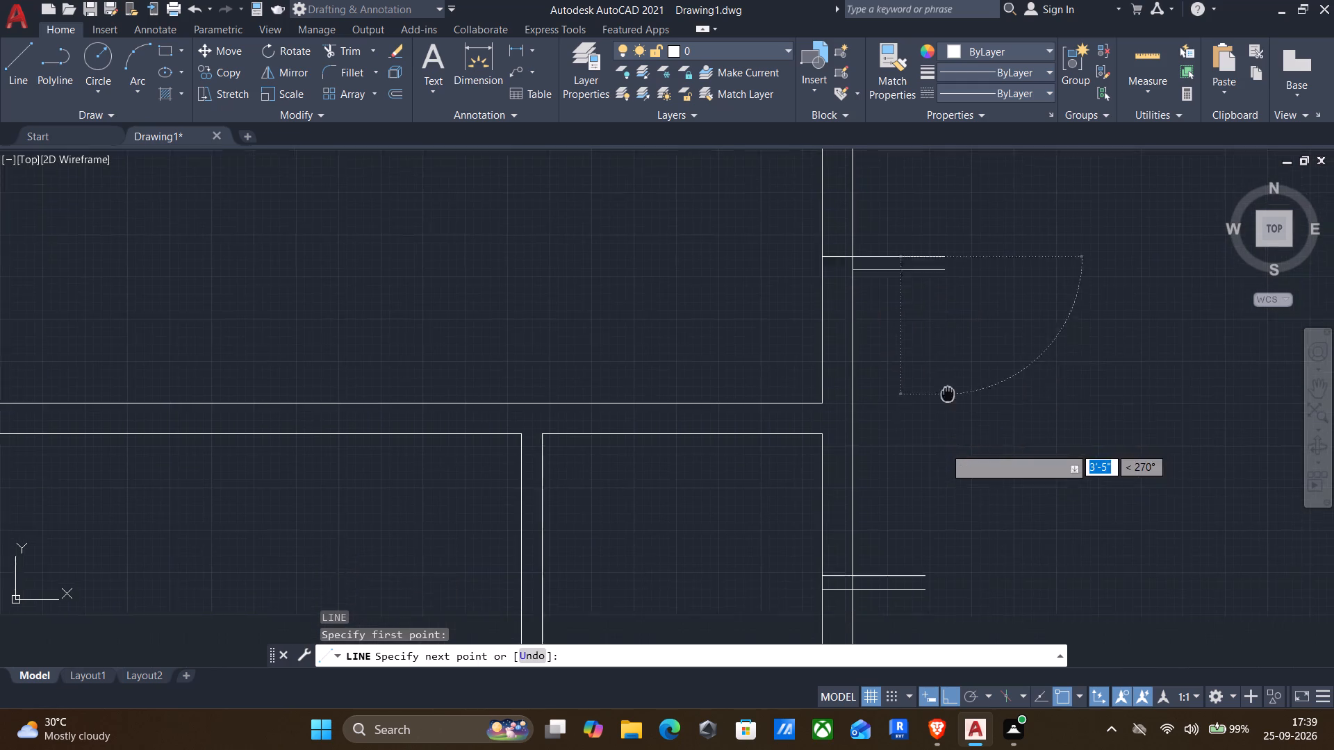
middle_drag(948, 379, 953, 334)
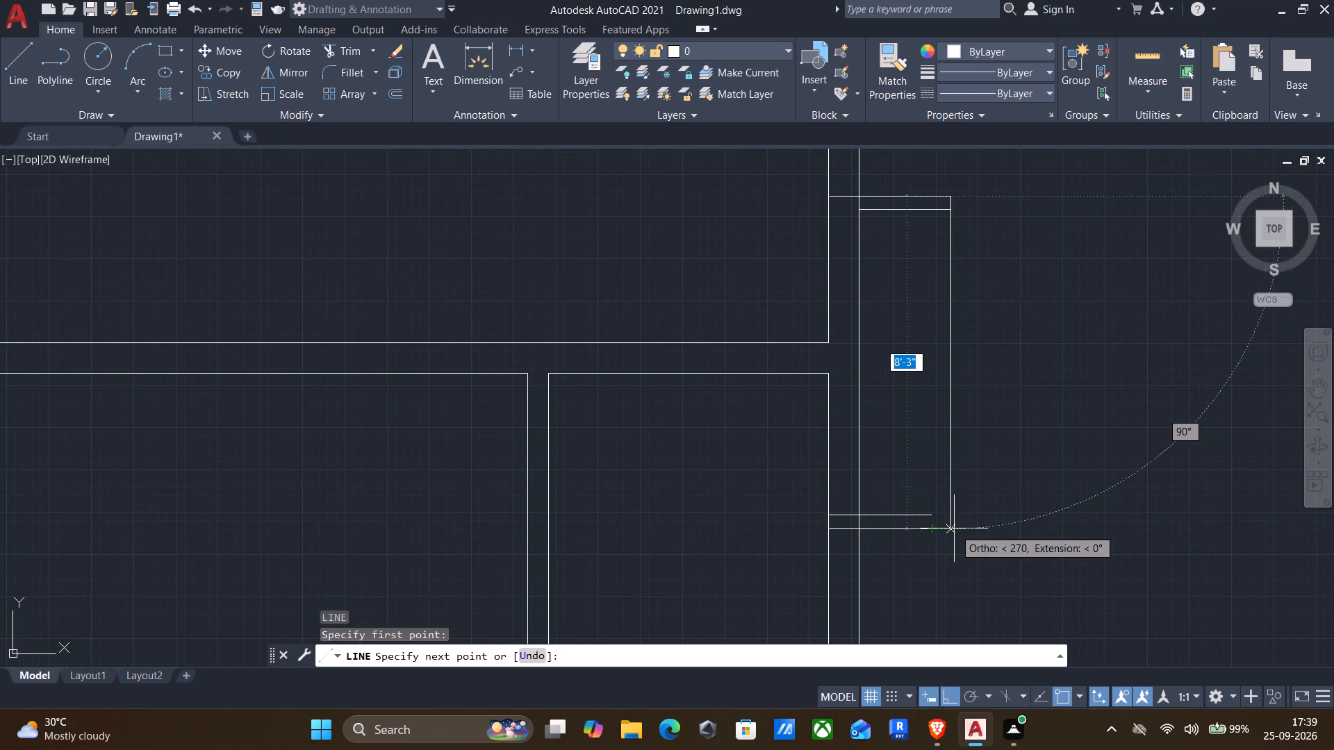
click(950, 533)
key(Return)
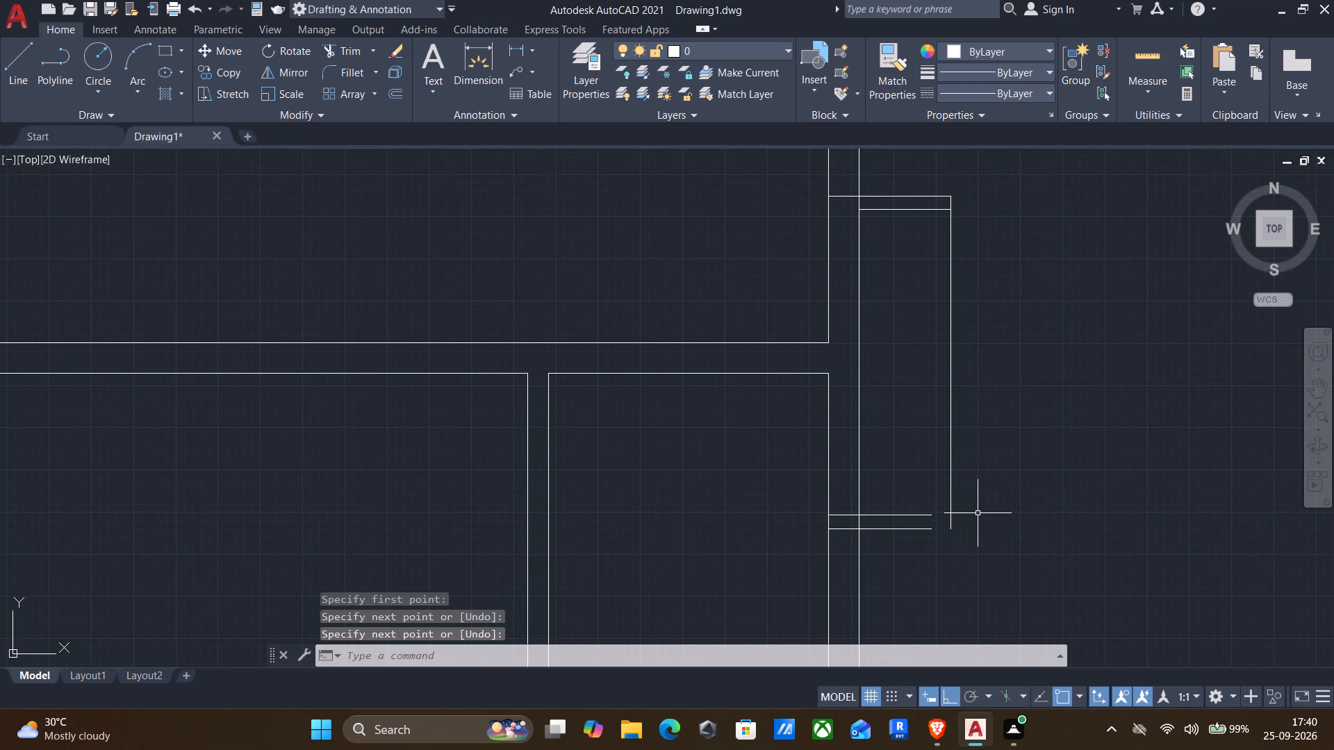
Join the projection's lowest horizontal line and outer vertical edge in a square corner with a zero-radius Fillet.
key(f)
key(Return)
scroll(948, 531, up, 2)
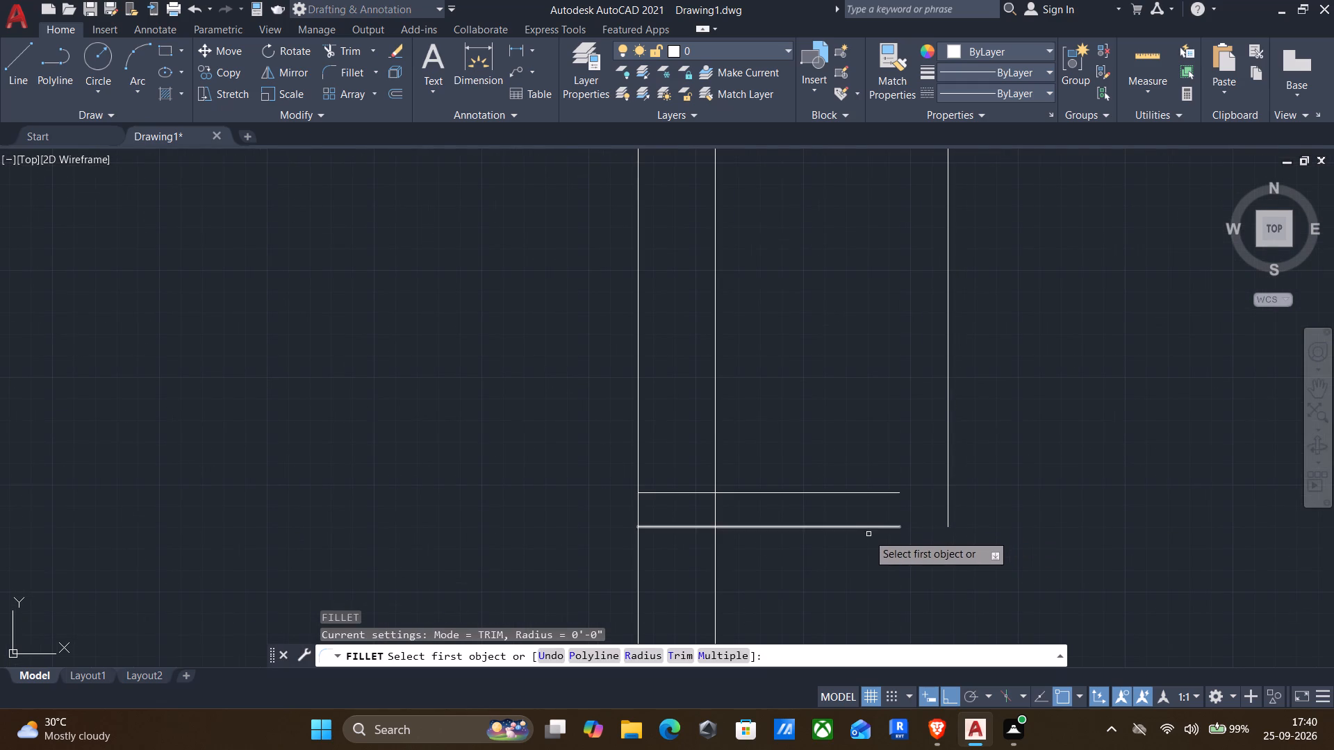
click(857, 527)
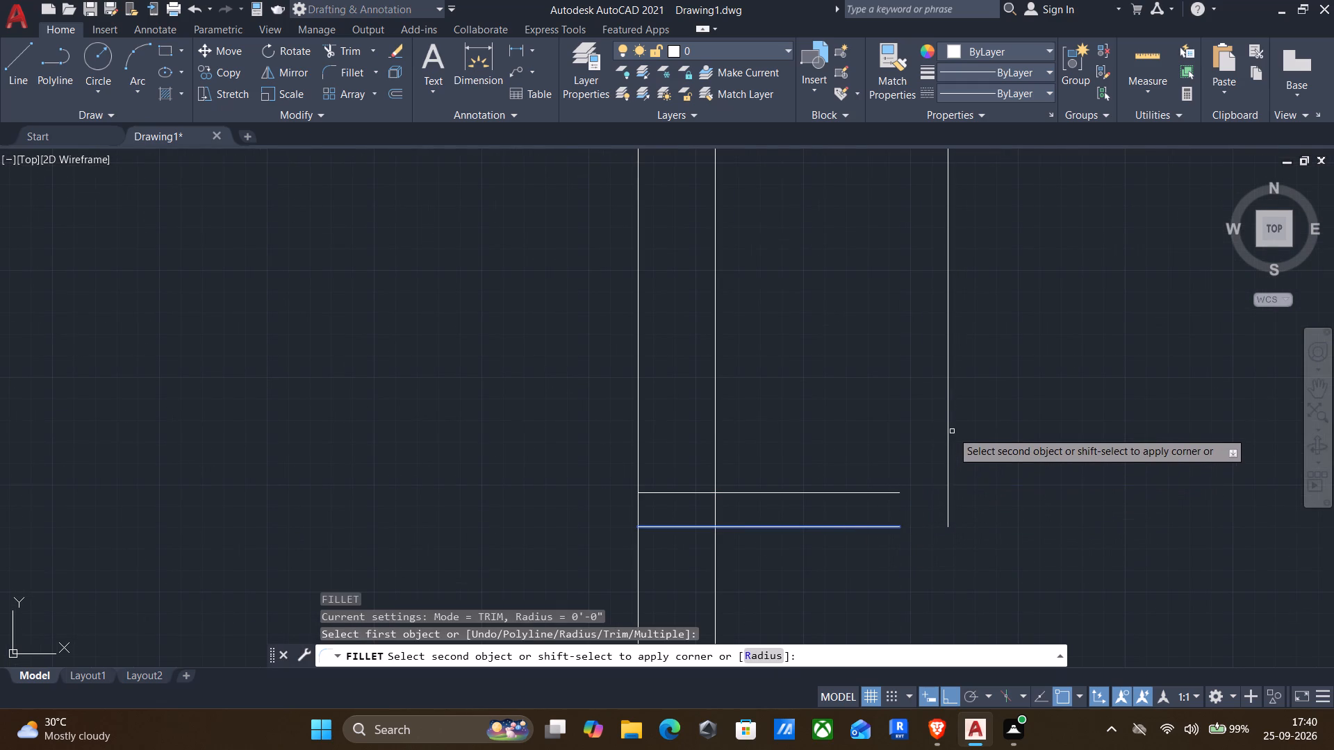
click(947, 436)
Extend the projection's inner bottom line to its outer vertical edge.
key(e)
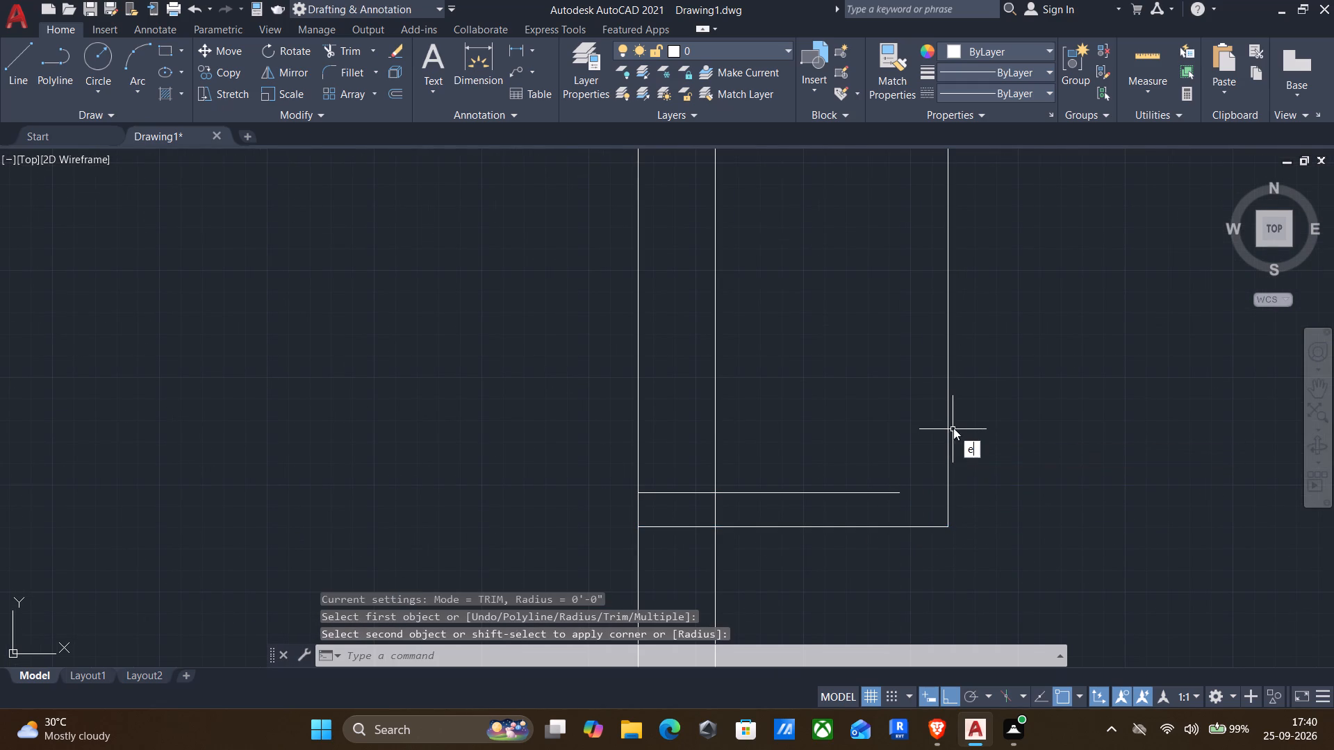
key(x)
key(Return)
drag(862, 504, 889, 397)
scroll(884, 385, down, 1)
middle_drag(901, 278, 905, 532)
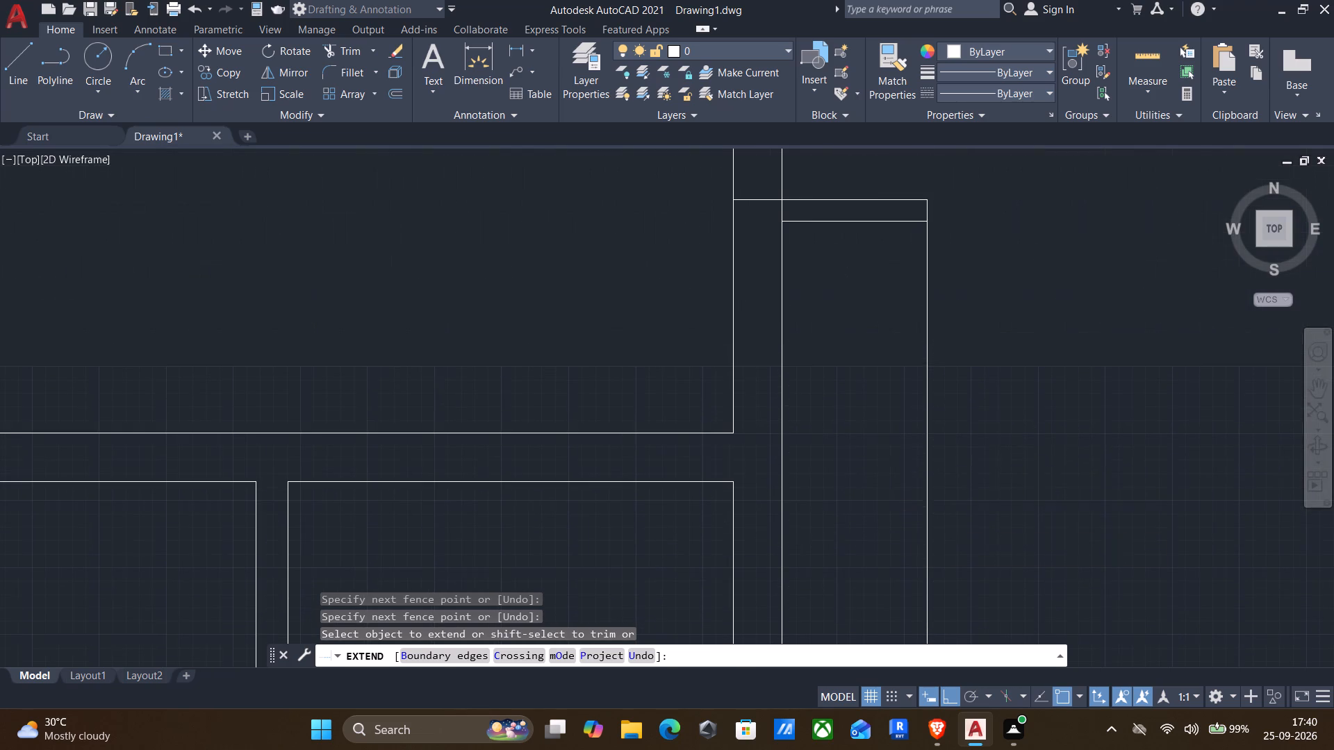
Trim the east wall's outer line between the projection's two upper horizontal lines.
key(Escape)
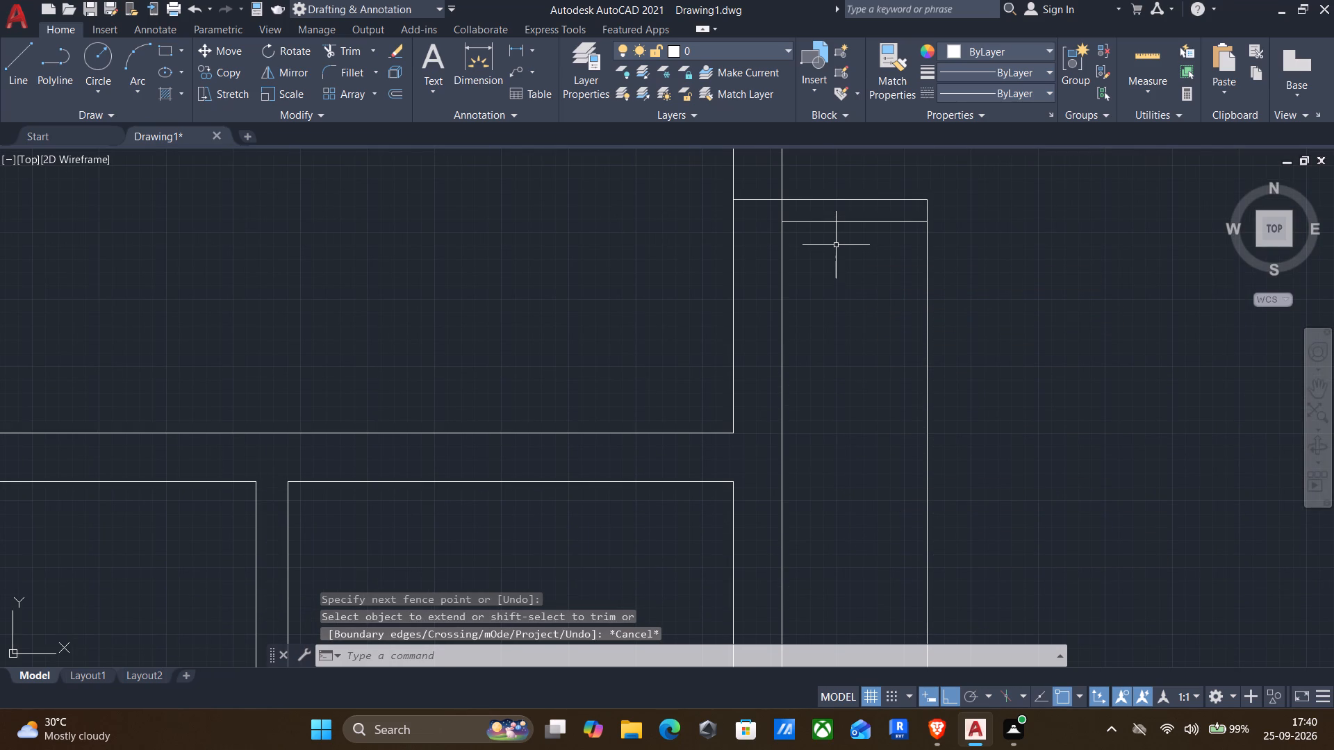
text(tr)
key(Return)
drag(804, 203, 767, 215)
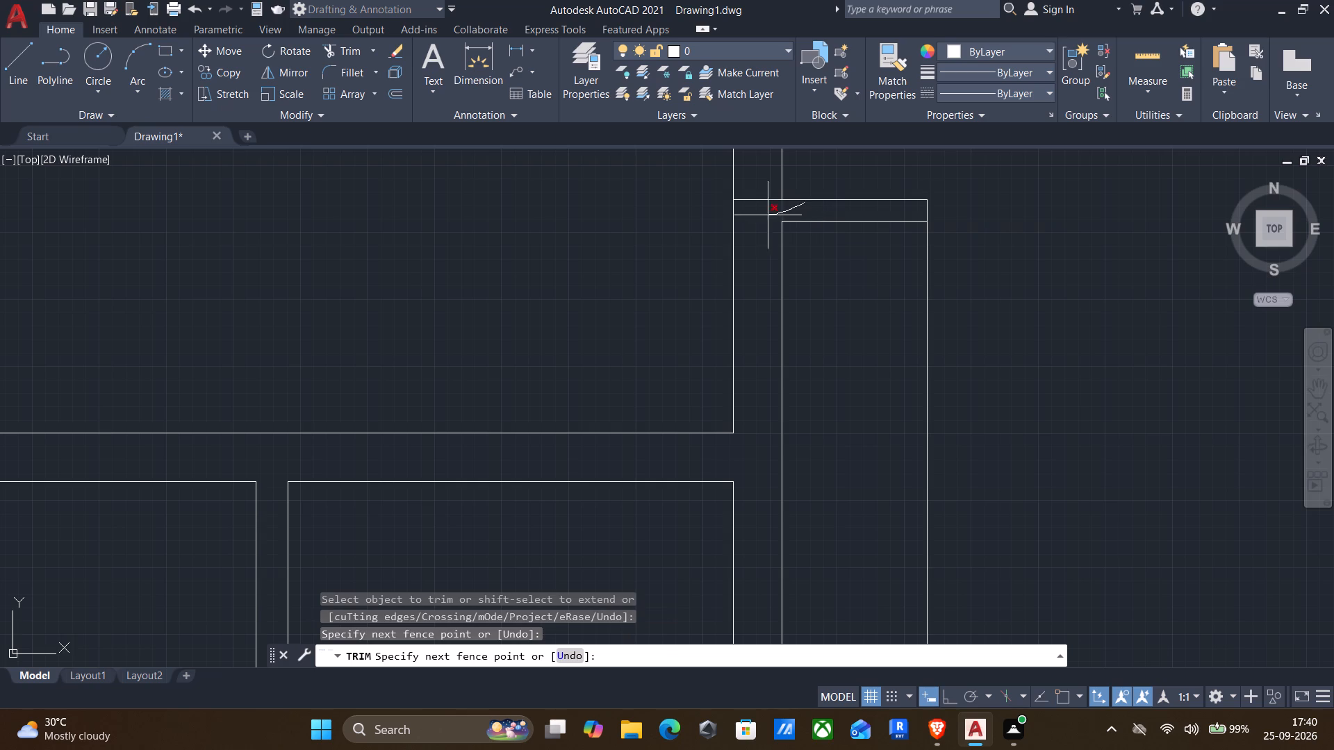
drag(767, 215, 756, 215)
Trim the projection's two bottom lines across the east wall's thickness and the wall's outer line between them.
scroll(755, 222, down, 2)
scroll(757, 445, up, 3)
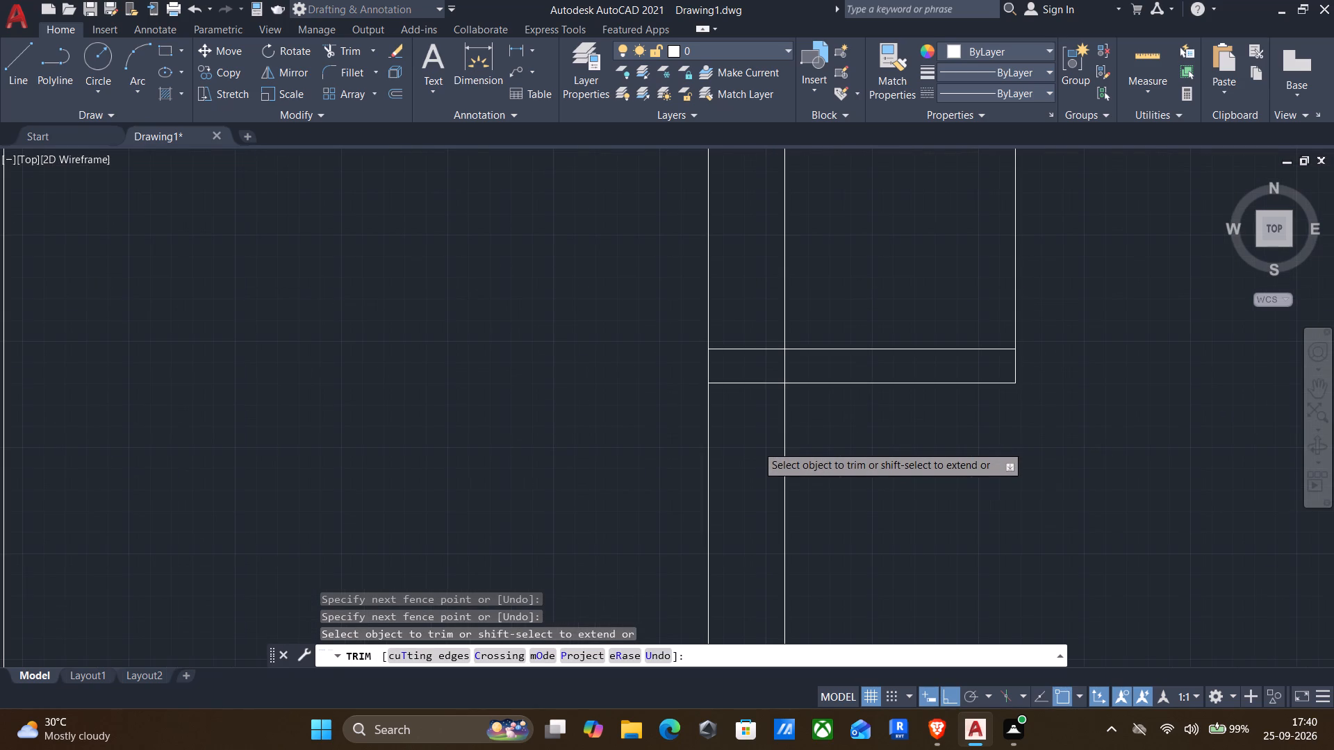
drag(755, 445, 734, 299)
drag(747, 372, 809, 366)
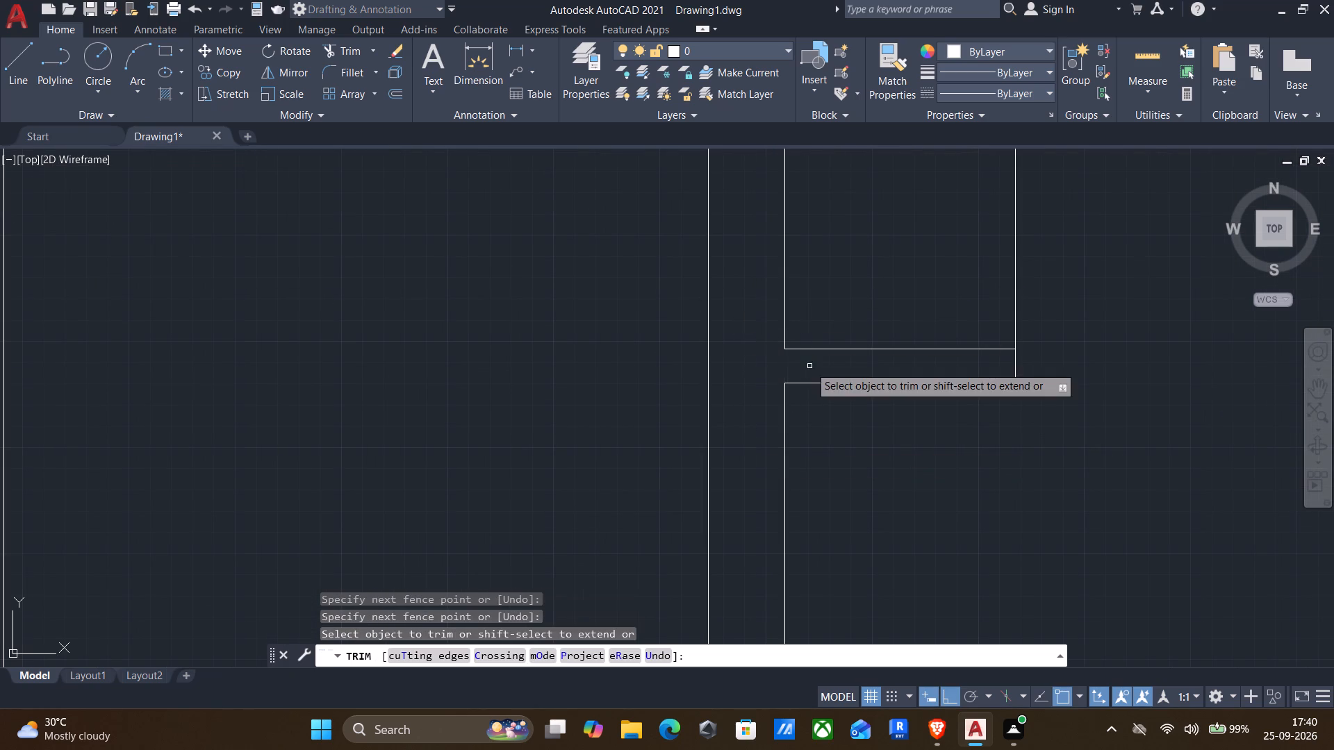
Trim the part of the projection's topmost line that crosses the east wall's thickness.
scroll(809, 366, down, 3)
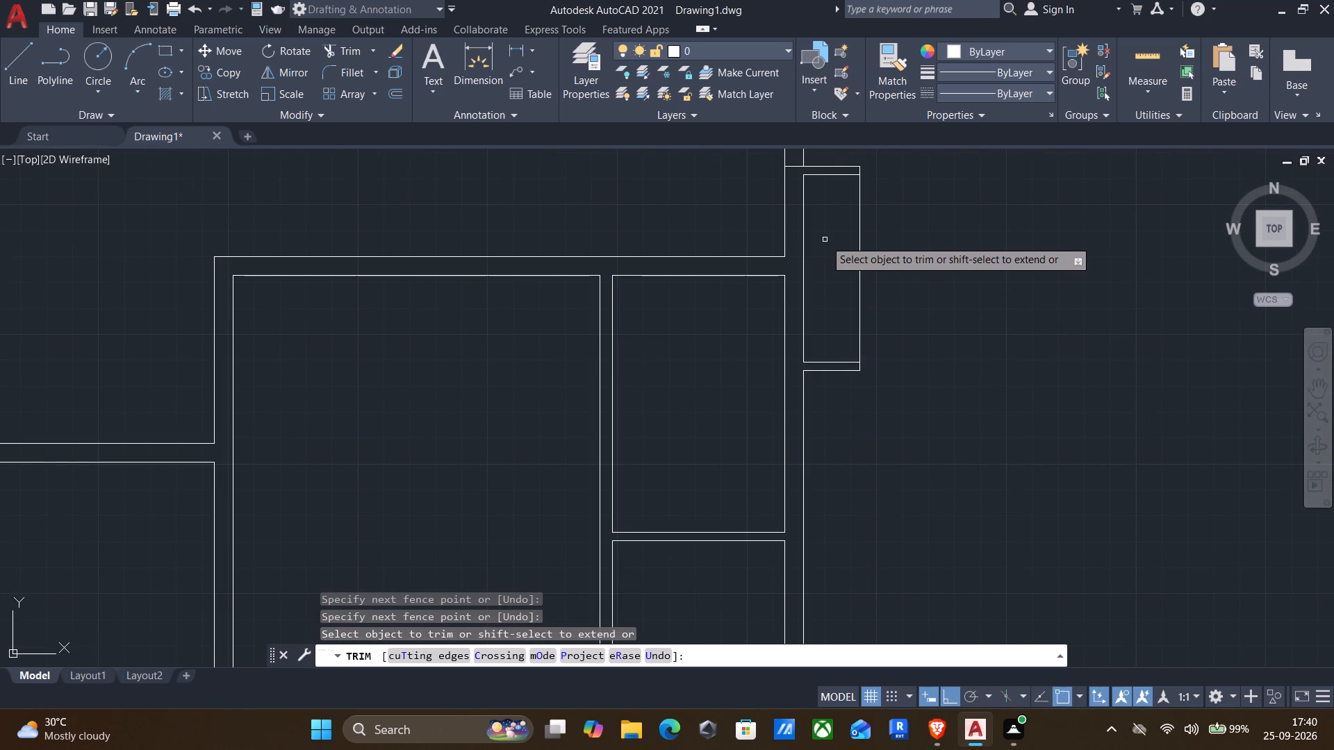
middle_drag(825, 240, 841, 417)
scroll(811, 310, up, 3)
drag(810, 331, 799, 494)
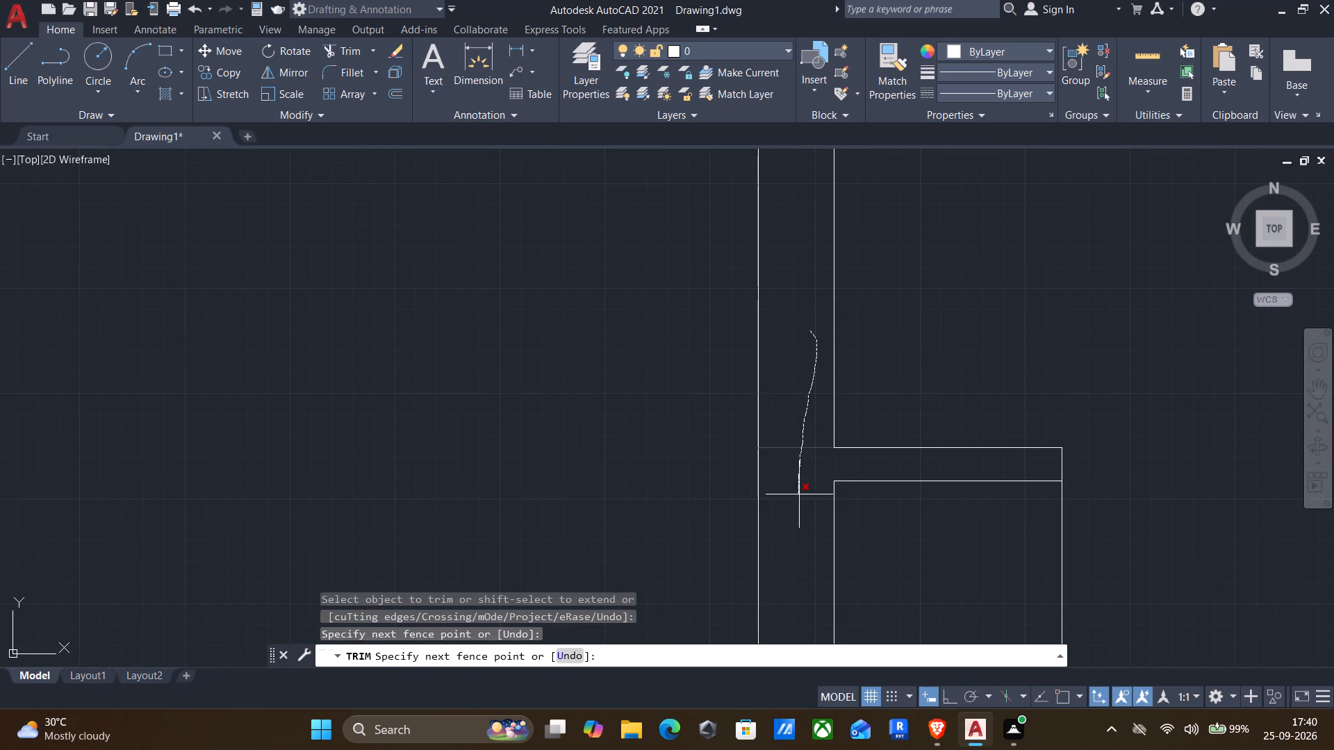
drag(799, 494, 800, 495)
scroll(800, 497, down, 1)
middle_drag(808, 497, 861, 373)
middle_drag(870, 450, 874, 342)
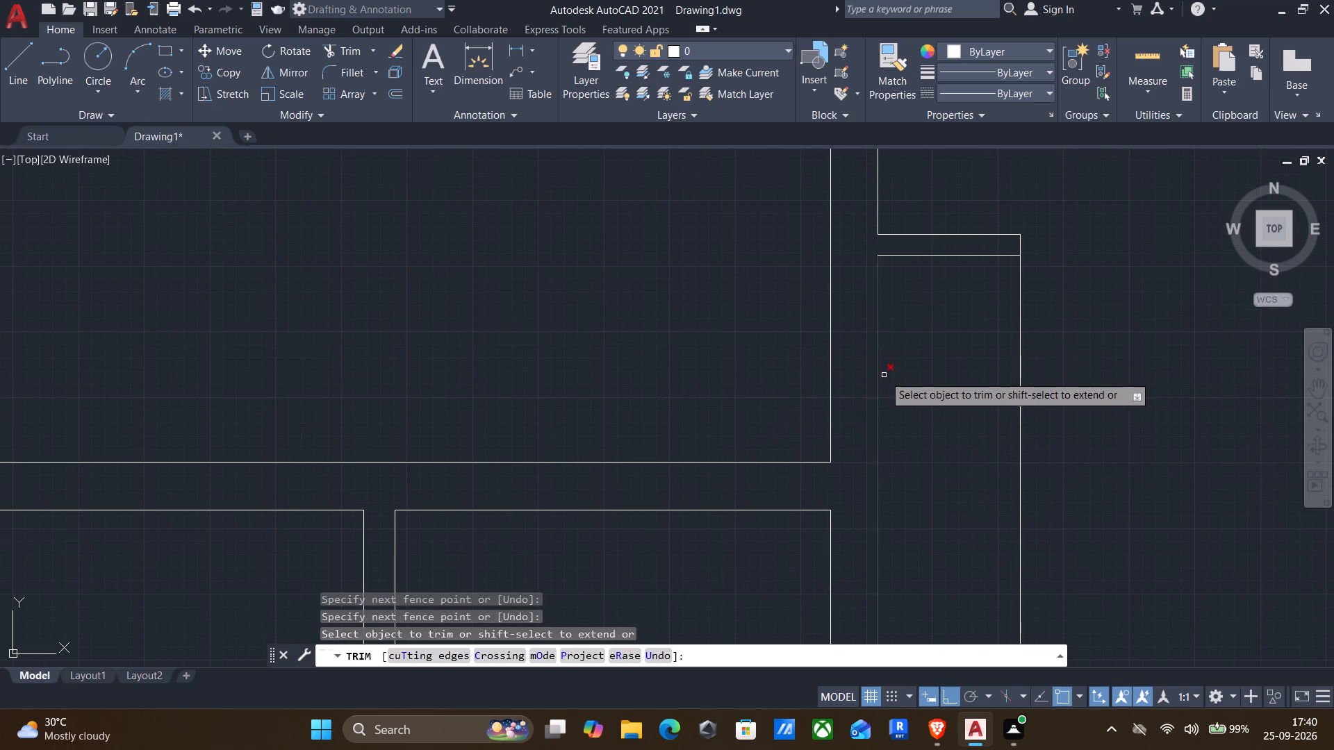
key(Return)
Draw the projection's inner vertical line, 4" inside its outer edge and about 7'6" long, between the inner top and bottom lines.
key(l)
key(Return)
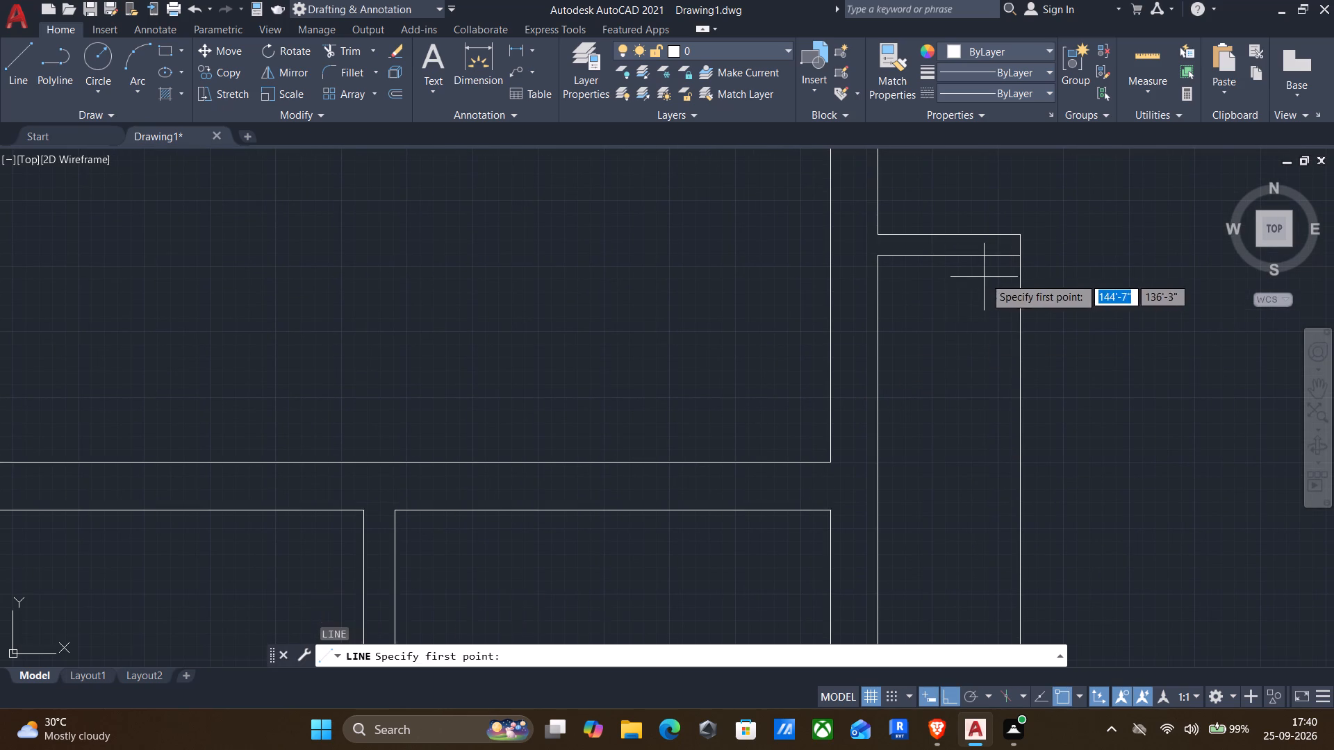
scroll(987, 276, up, 2)
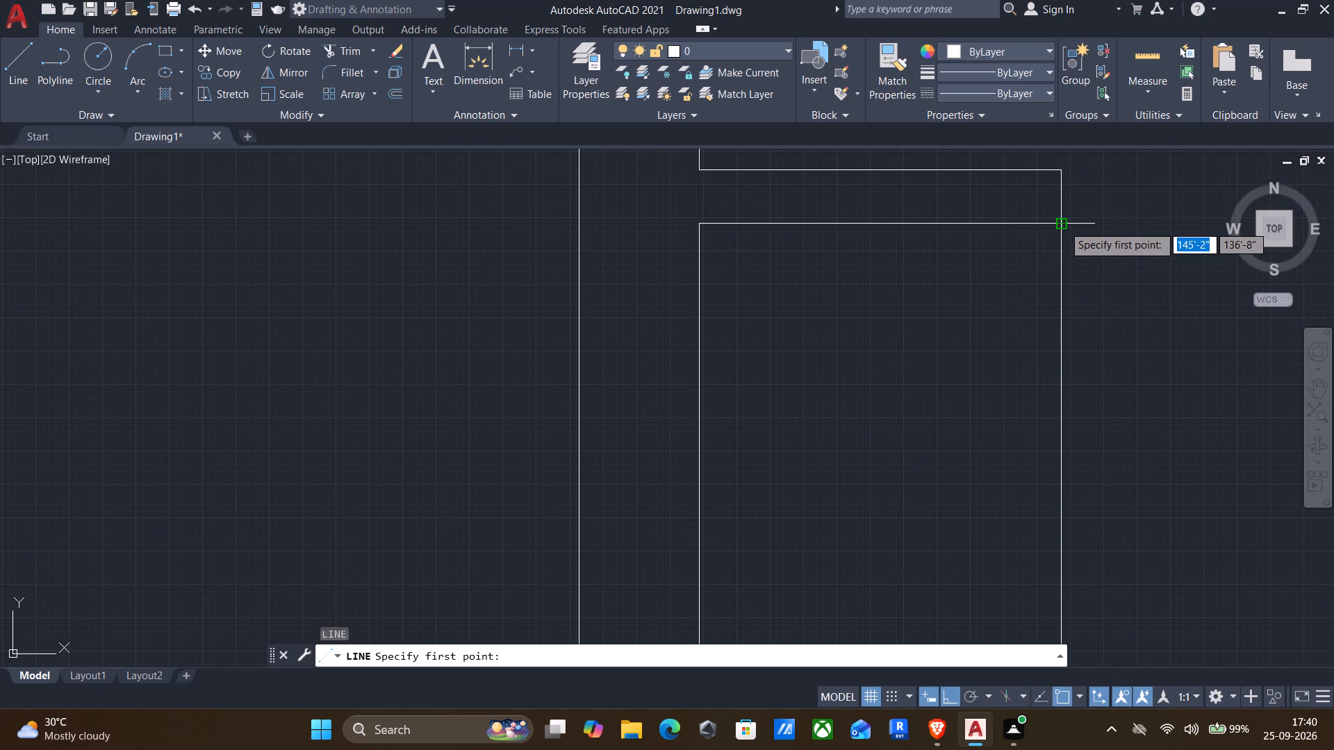
click(1063, 225)
key(4)
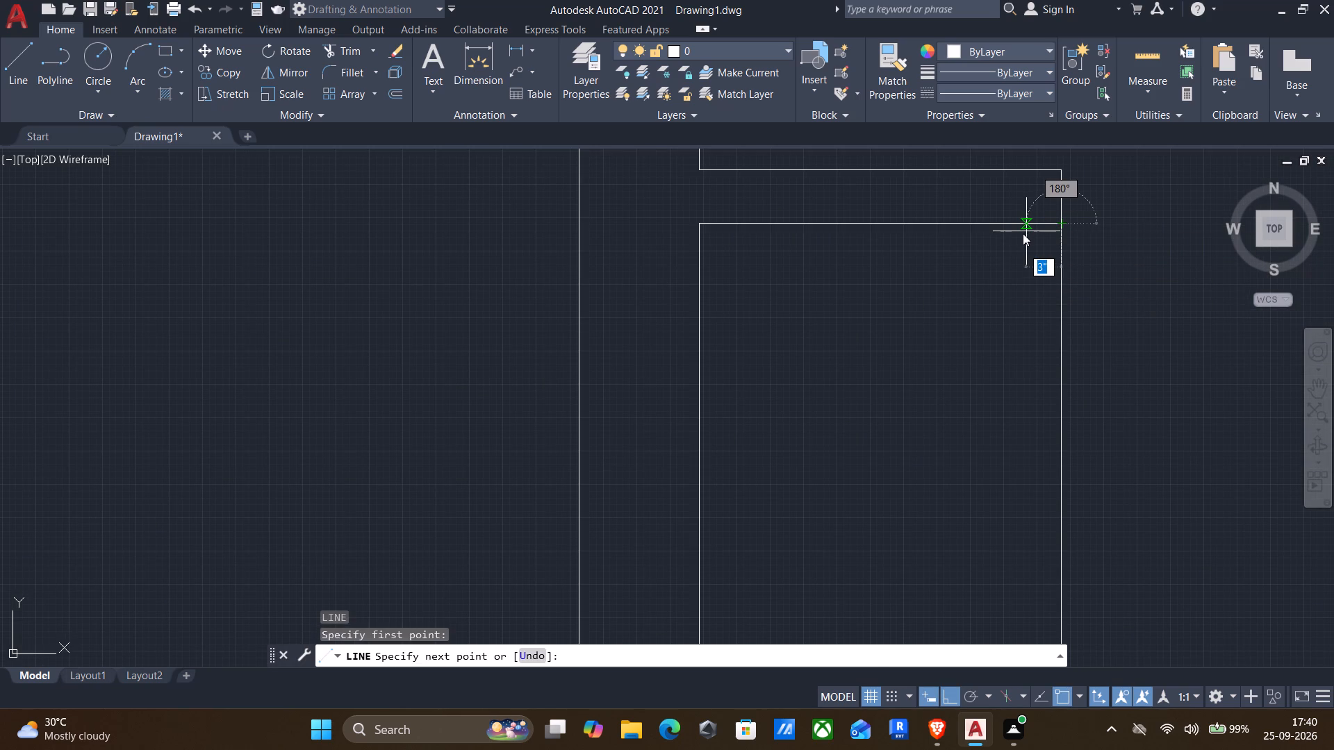
key(shift+quotedbl)
key(Return)
scroll(1026, 237, down, 3)
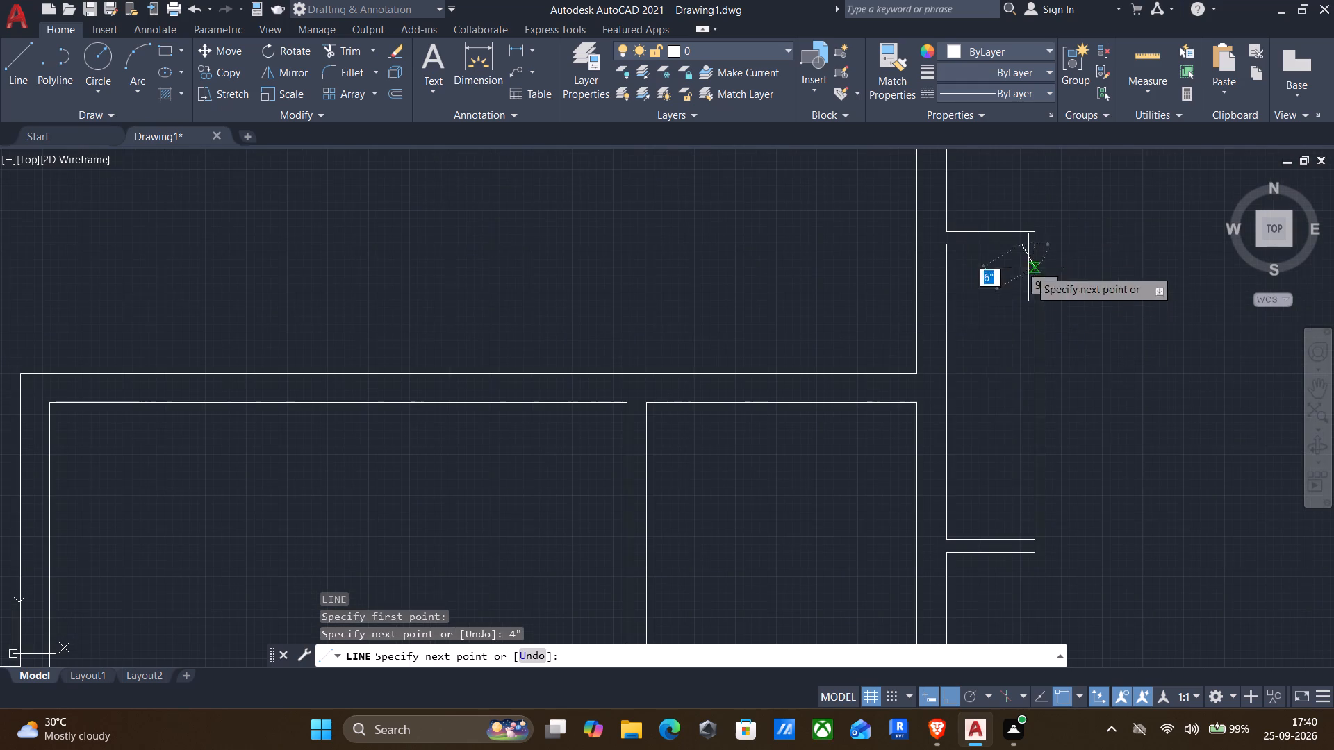
scroll(1016, 551, up, 1)
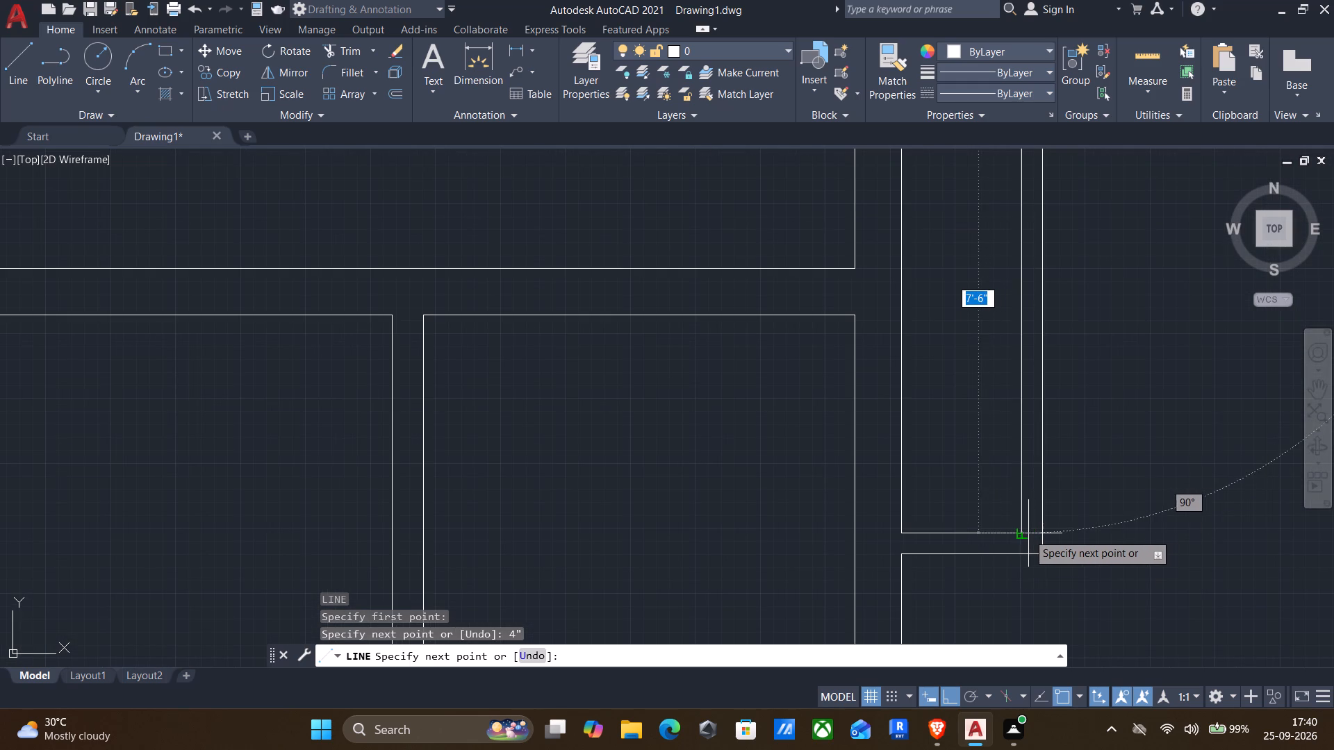
click(1026, 533)
key(Return)
Draw a horizontal divider about 1'11" long across the projection, from the east wall's outer line to the inner vertical line.
scroll(1027, 486, down, 1)
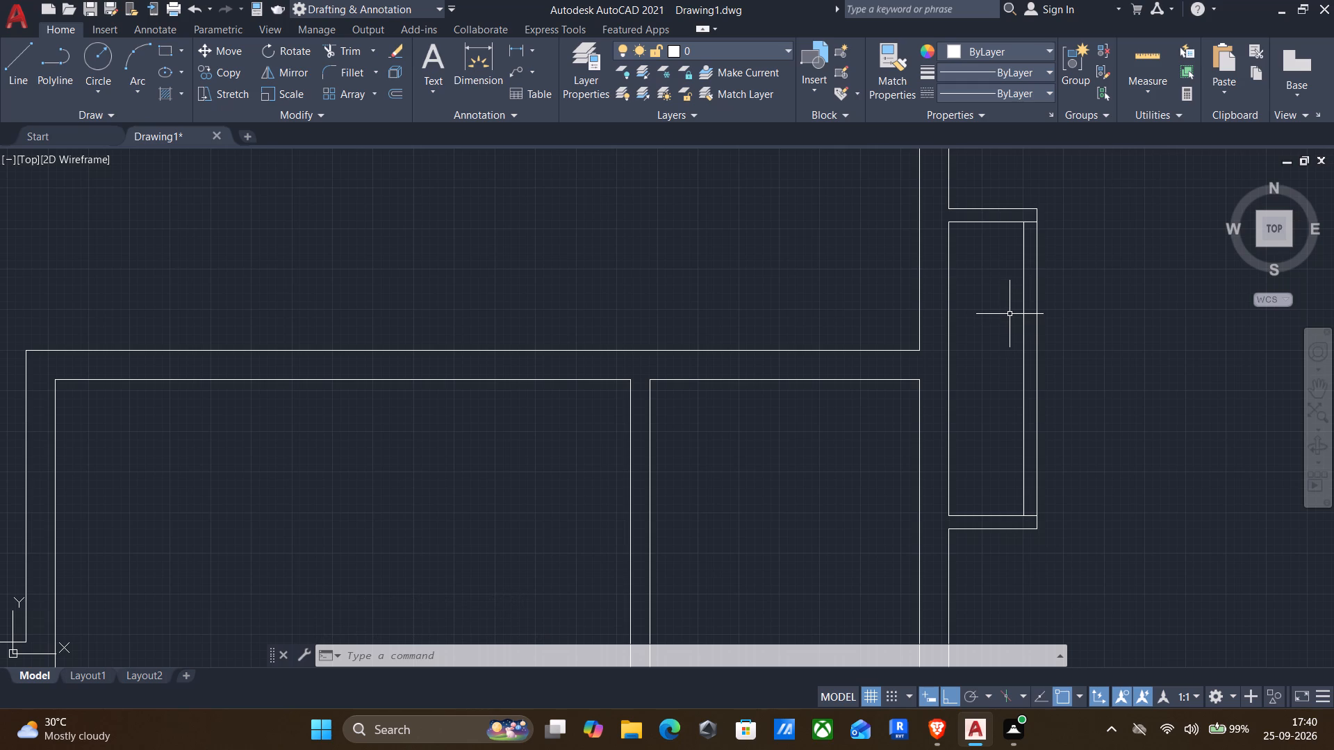
scroll(1000, 317, down, 2)
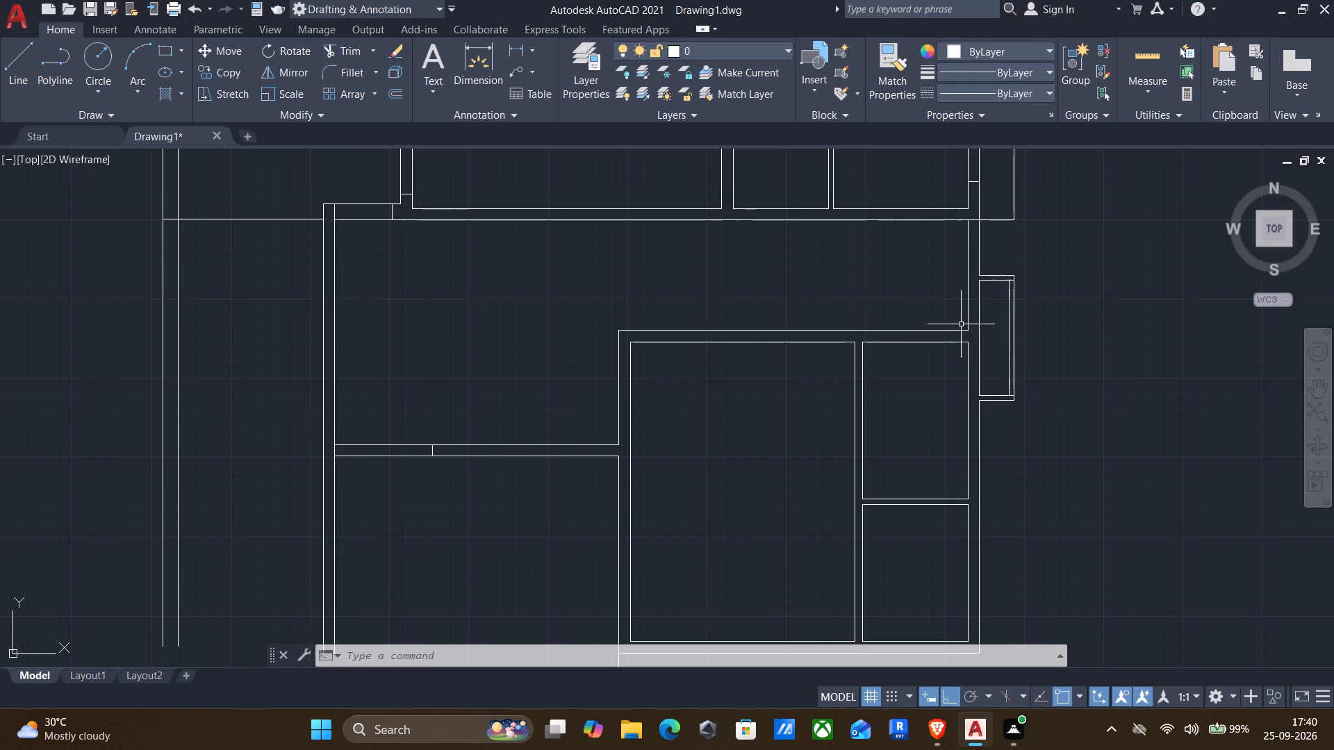
scroll(968, 335, up, 4)
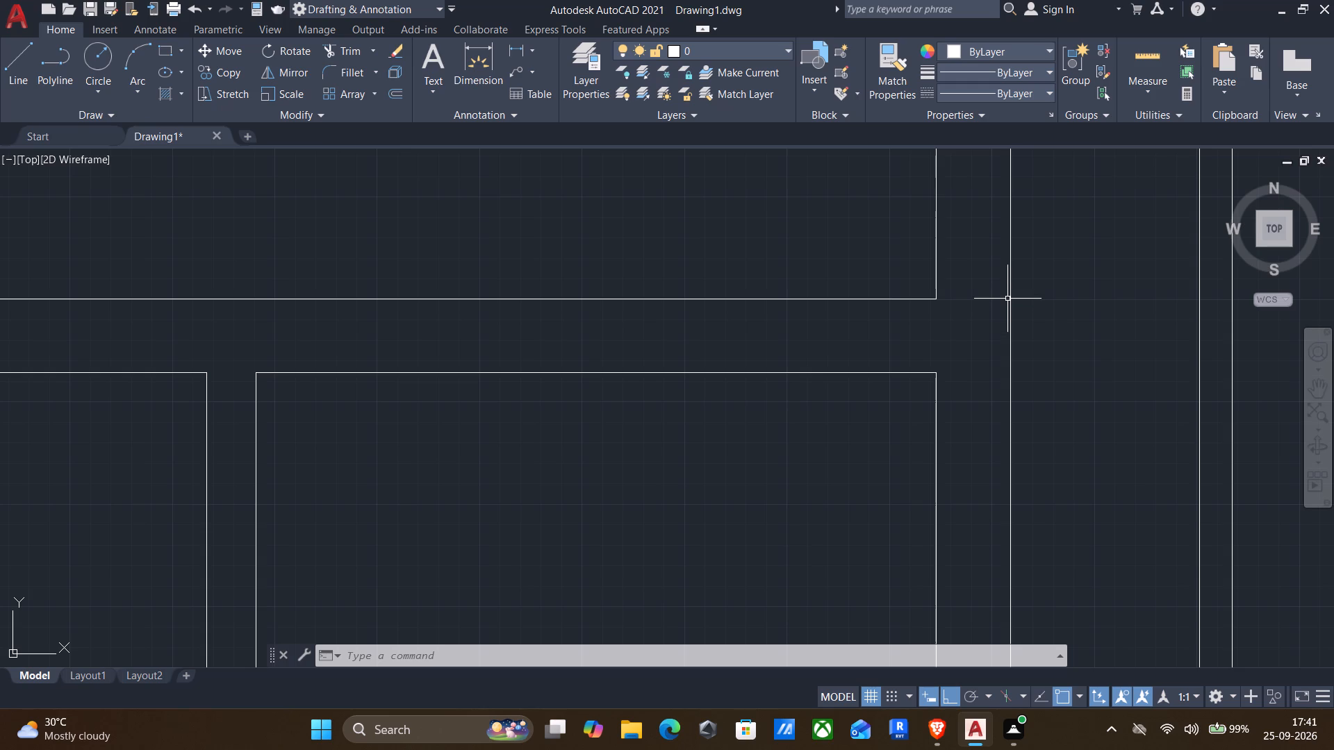
key(l)
key(Return)
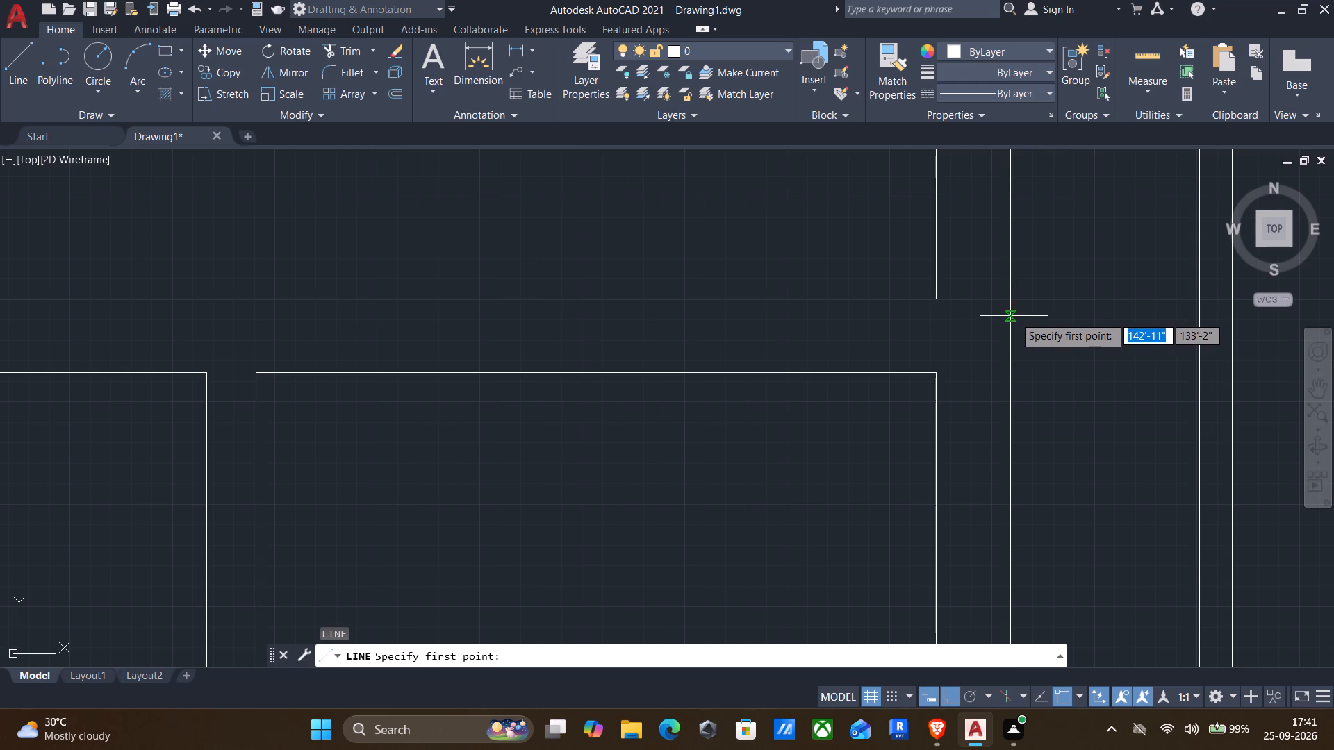
click(1012, 317)
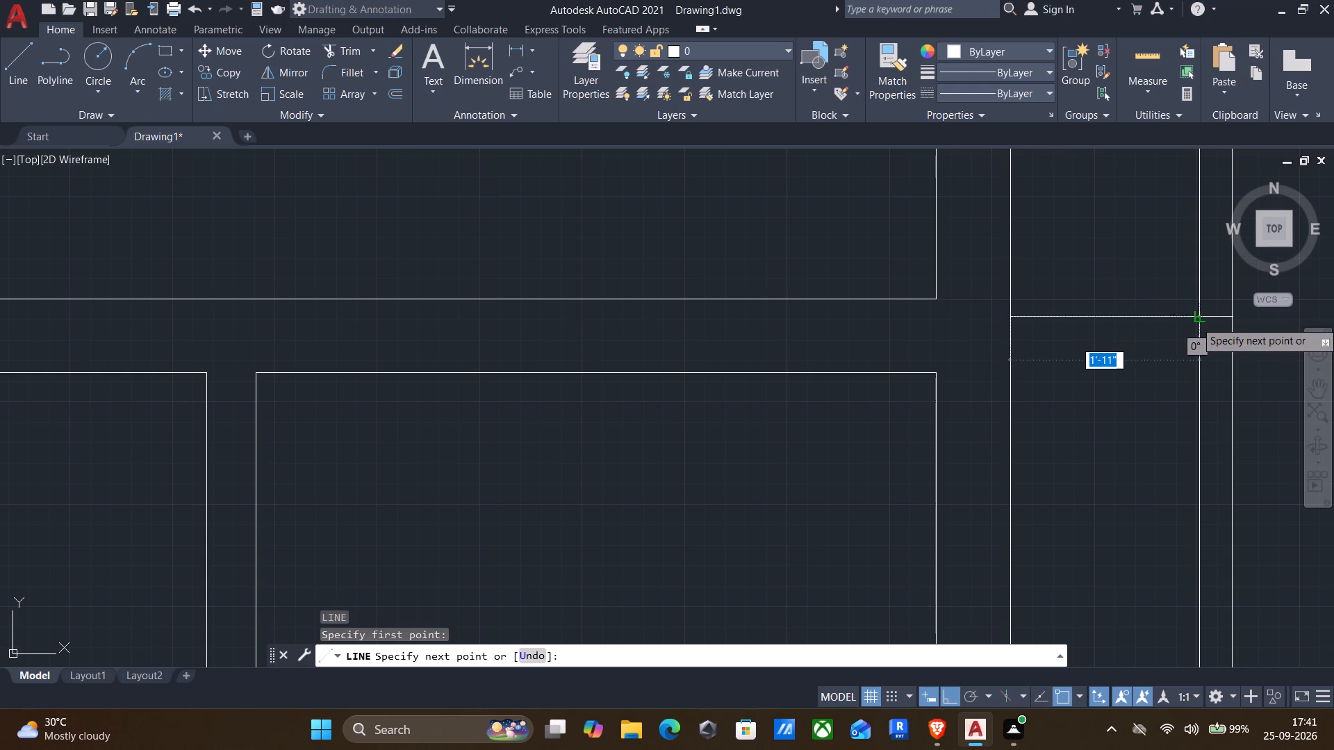
click(1201, 321)
key(Return)
Offset the projection's horizontal divider line 4" downward.
key(o)
key(Return)
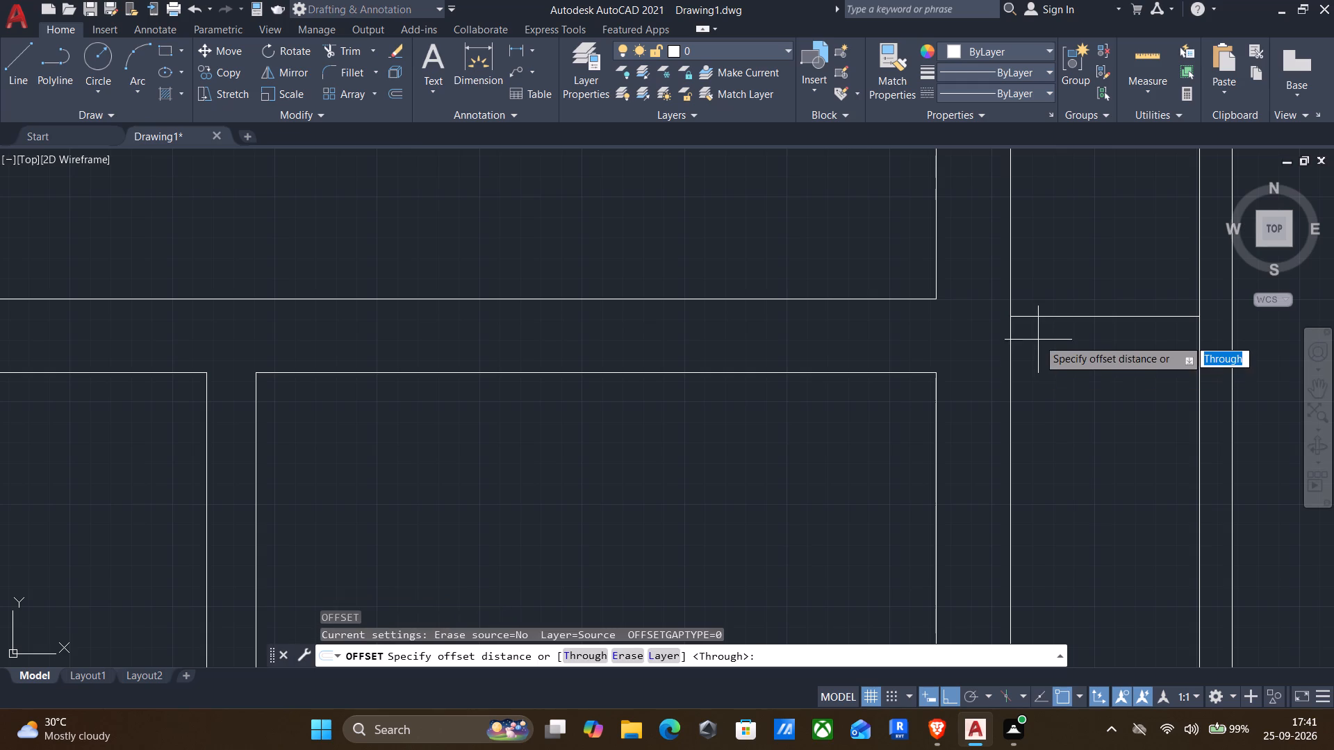
click(1041, 312)
click(1045, 360)
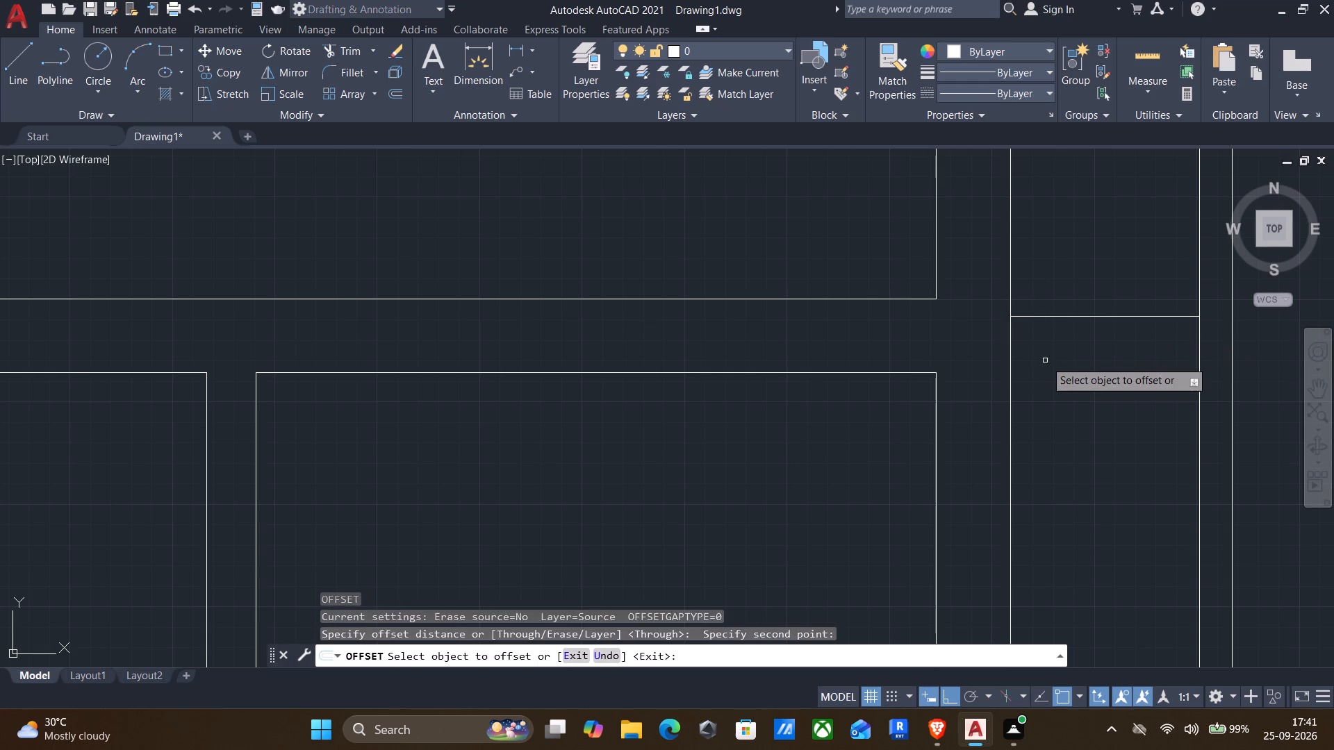
click(1028, 317)
key(4)
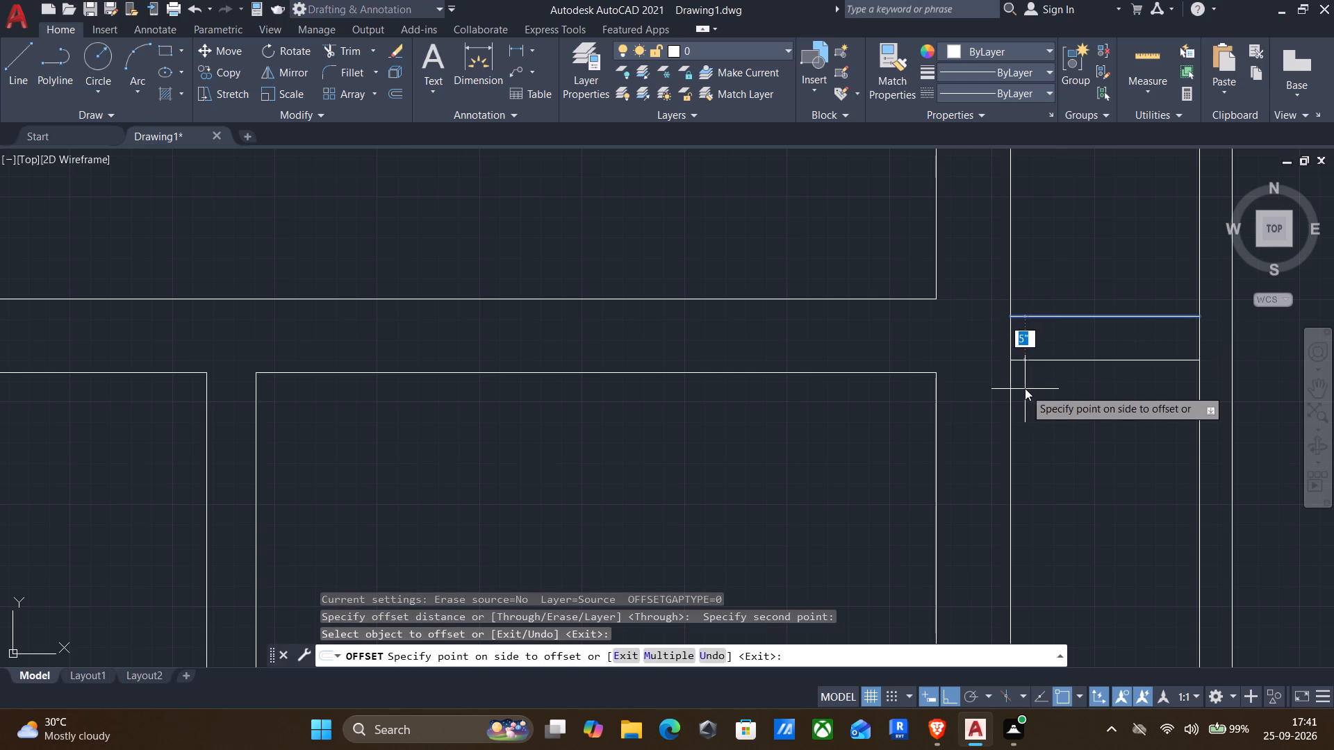
key(shift+quotedbl)
key(Return)
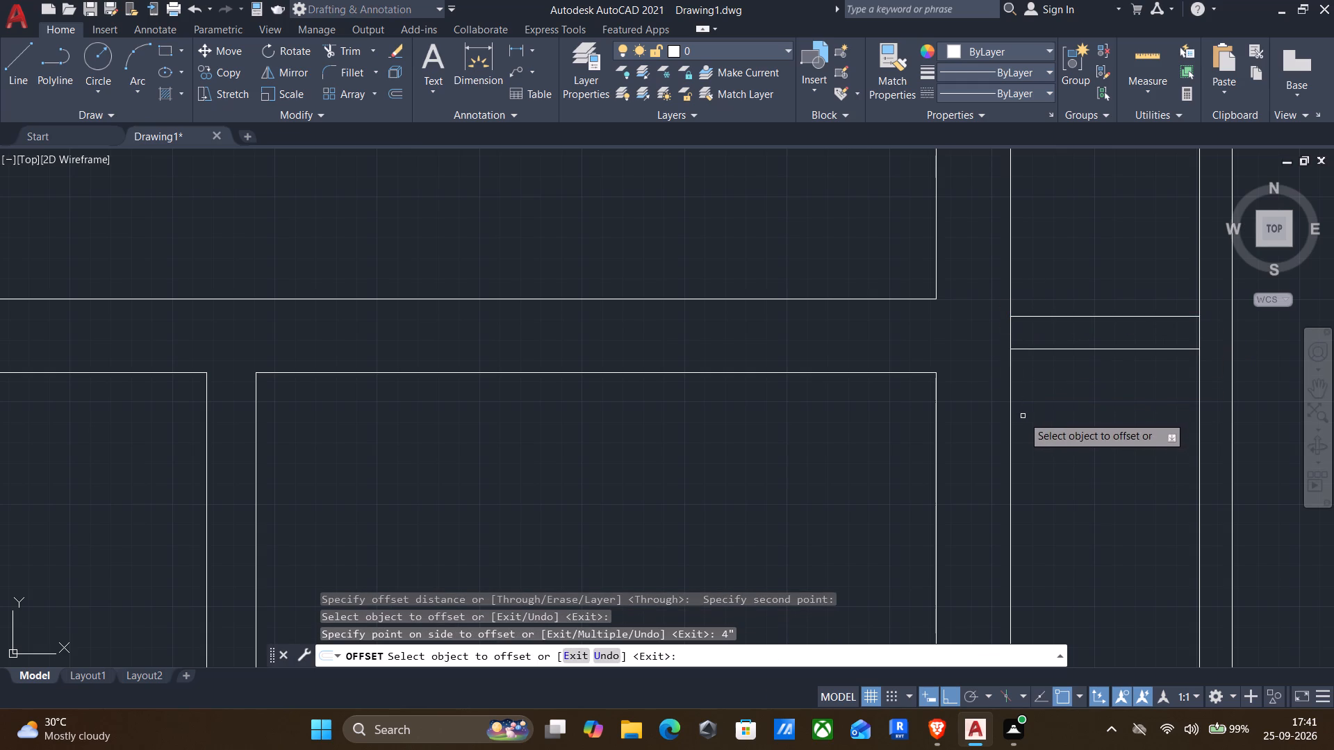
key(Return)
Trim the east wall's outer line between the projection's two divider lines.
scroll(1037, 395, down, 2)
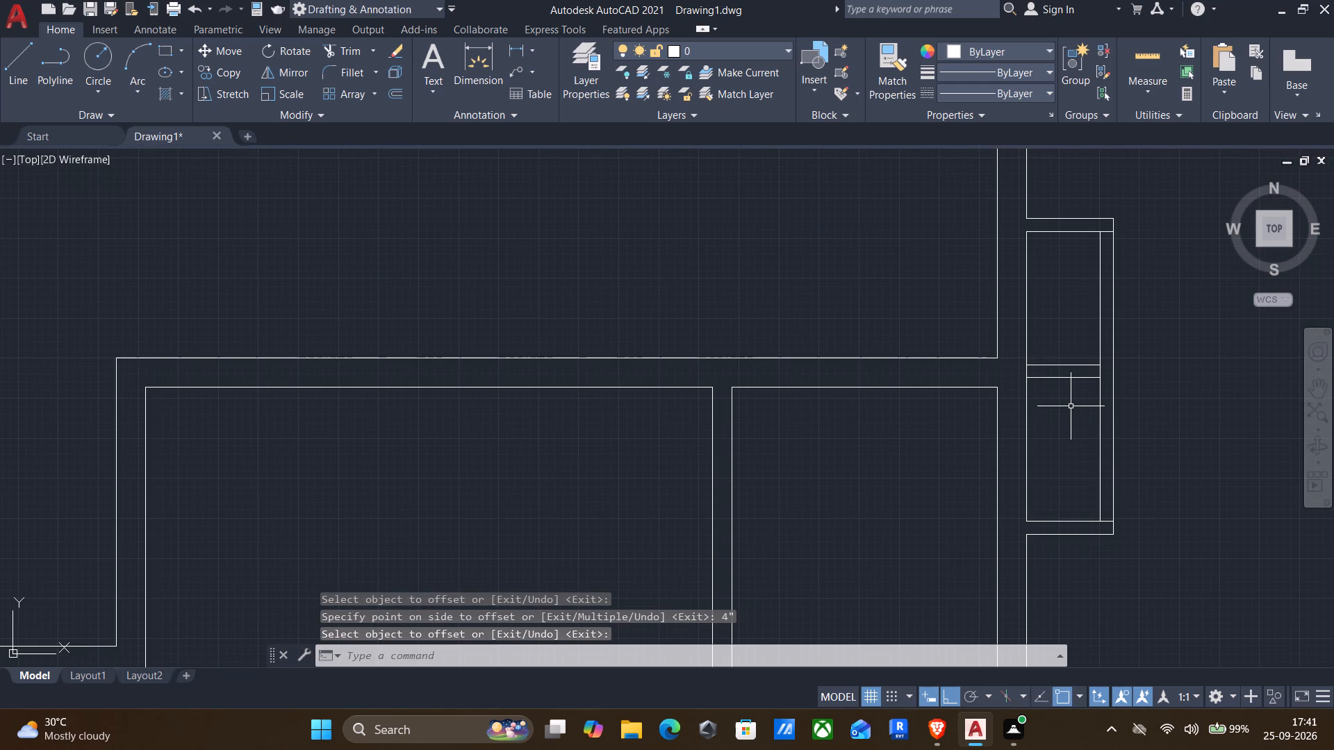
key(t)
key(r)
key(Return)
scroll(1044, 380, up, 3)
drag(1030, 349, 901, 344)
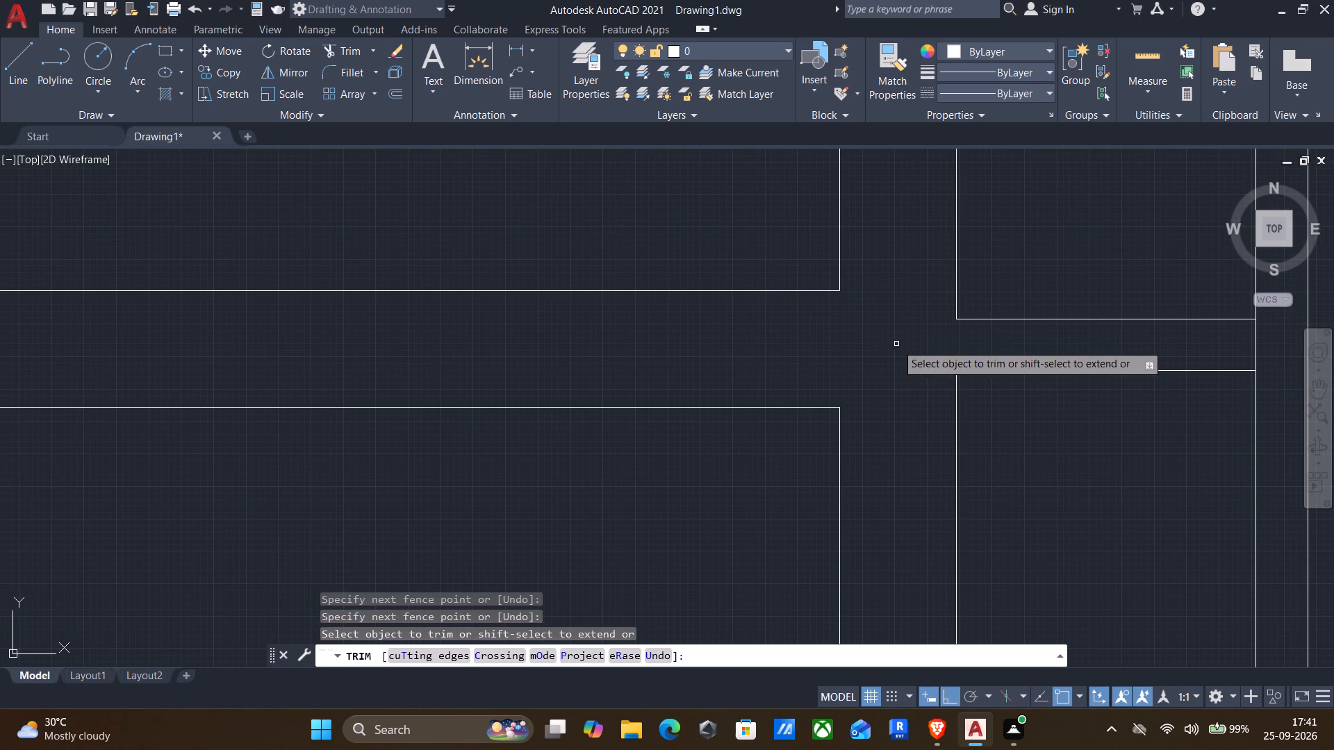
scroll(894, 344, down, 4)
middle_drag(811, 424, 846, 358)
scroll(848, 355, up, 1)
key(Return)
Draw a short vertical line joining the west ends of the partition lines between the two small east rooms.
middle_drag(843, 395, 845, 335)
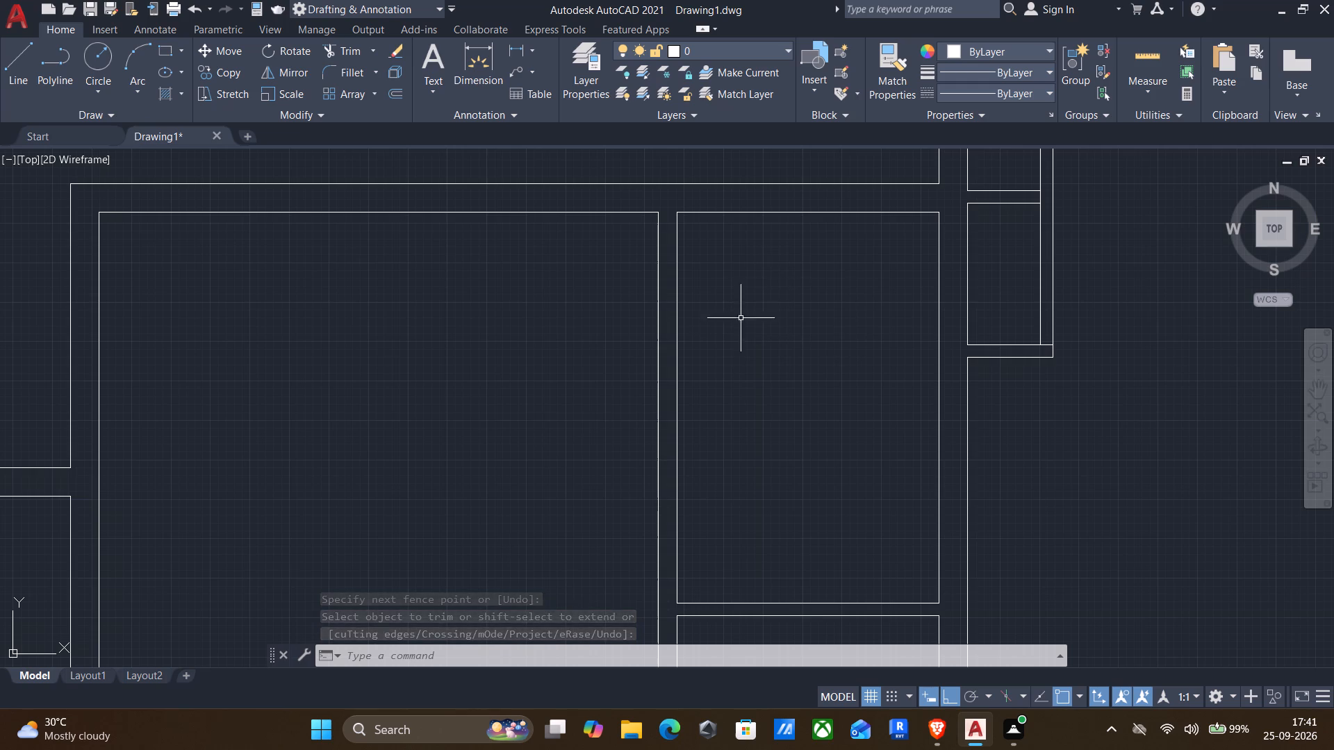
scroll(714, 388, down, 2)
middle_drag(823, 469, 848, 351)
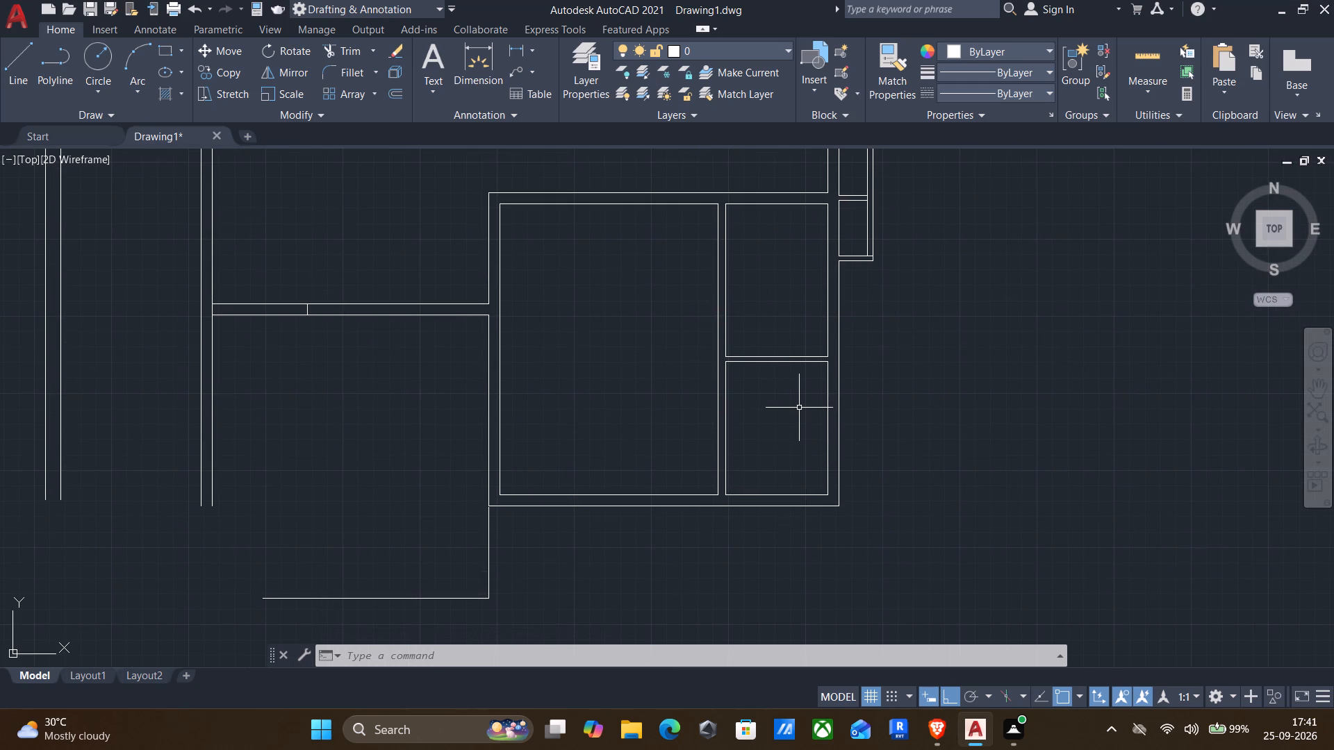
key(l)
key(Return)
scroll(730, 367, up, 4)
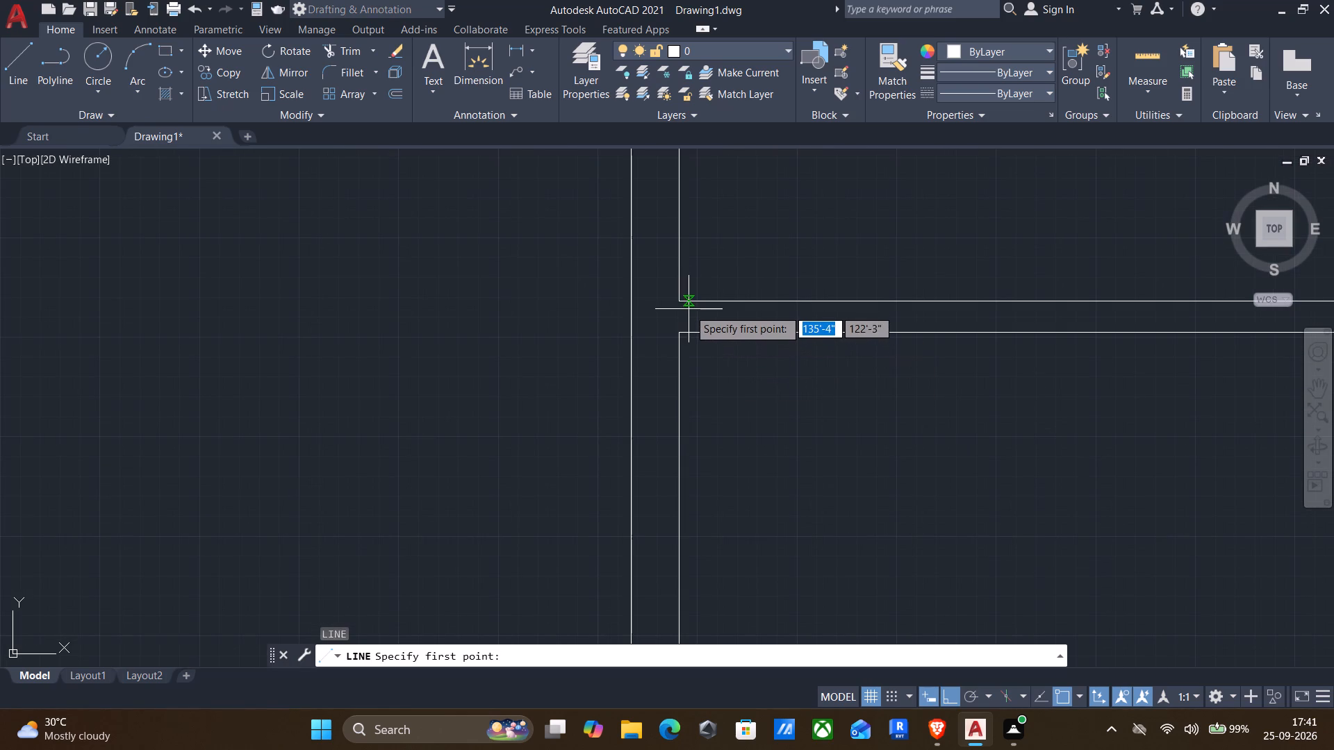
click(678, 301)
click(680, 335)
key(Return)
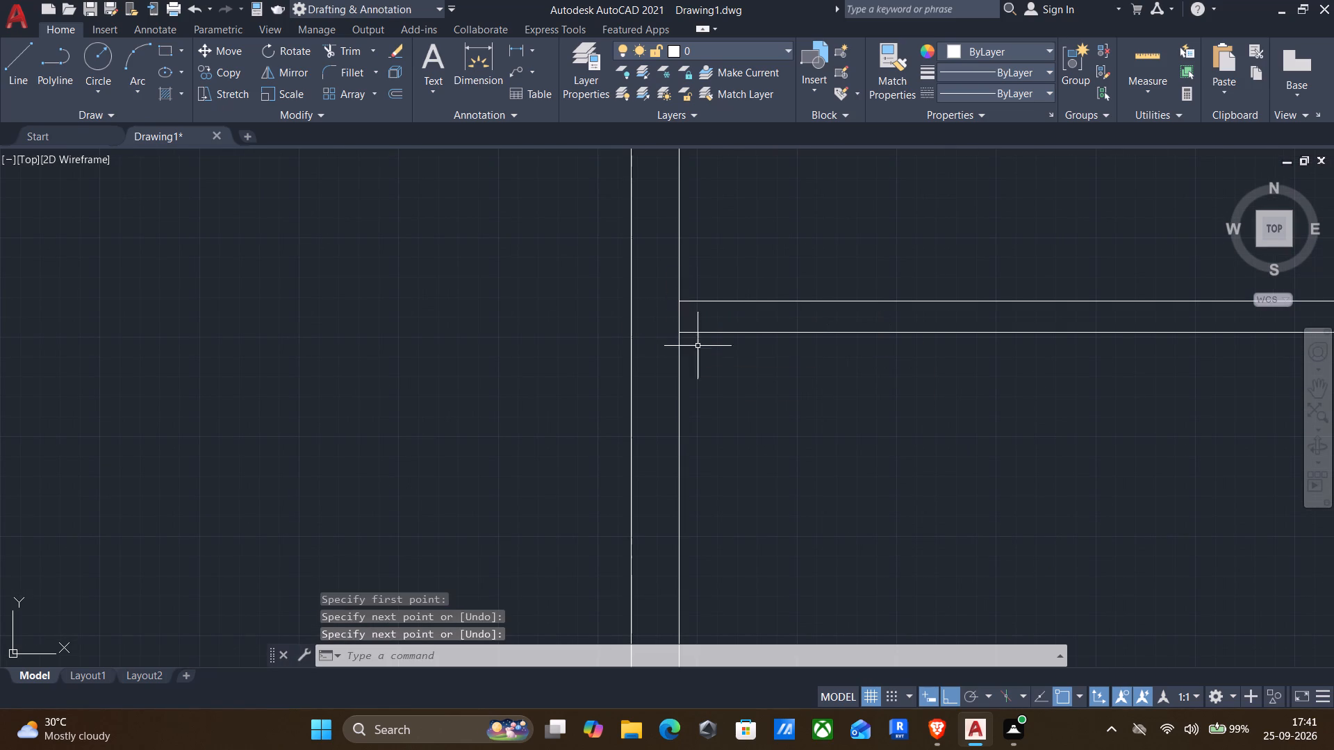
Offset the inner east wall line of the southeast corner room 2' inward.
scroll(722, 367, down, 3)
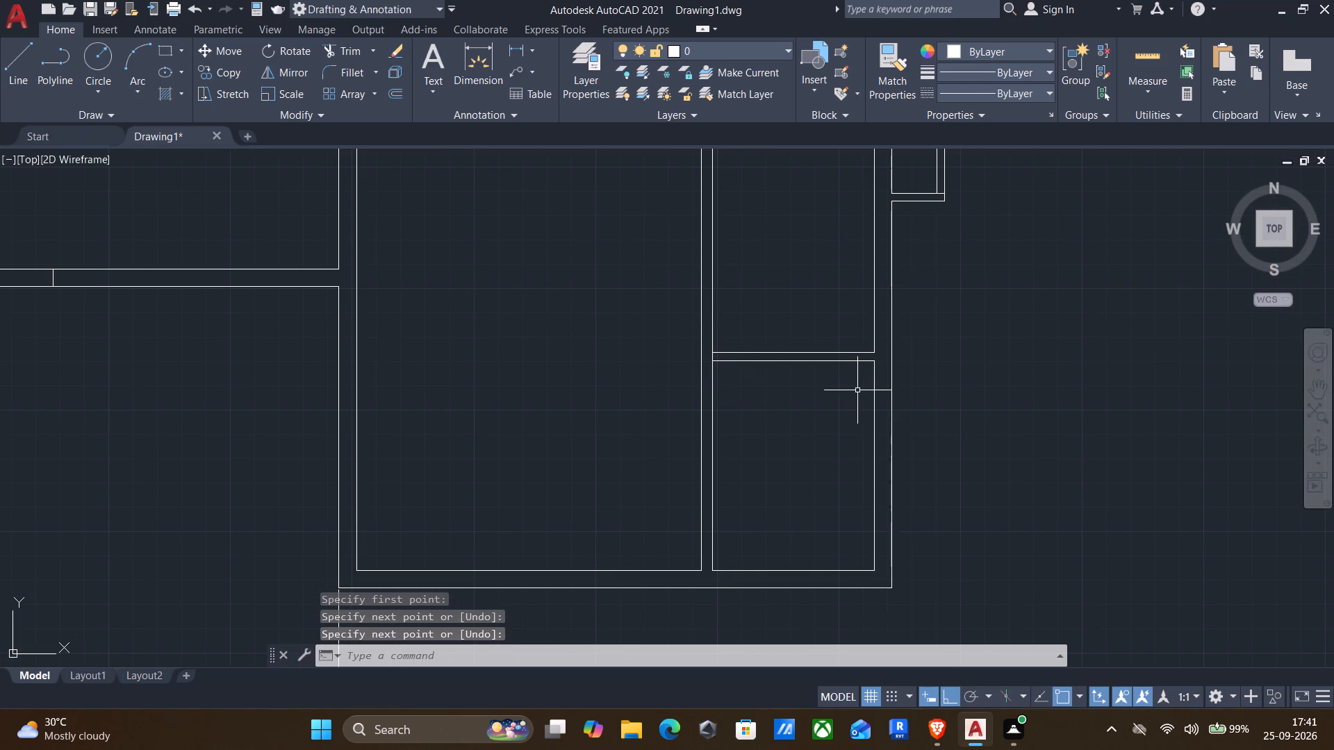
key(o)
key(Return)
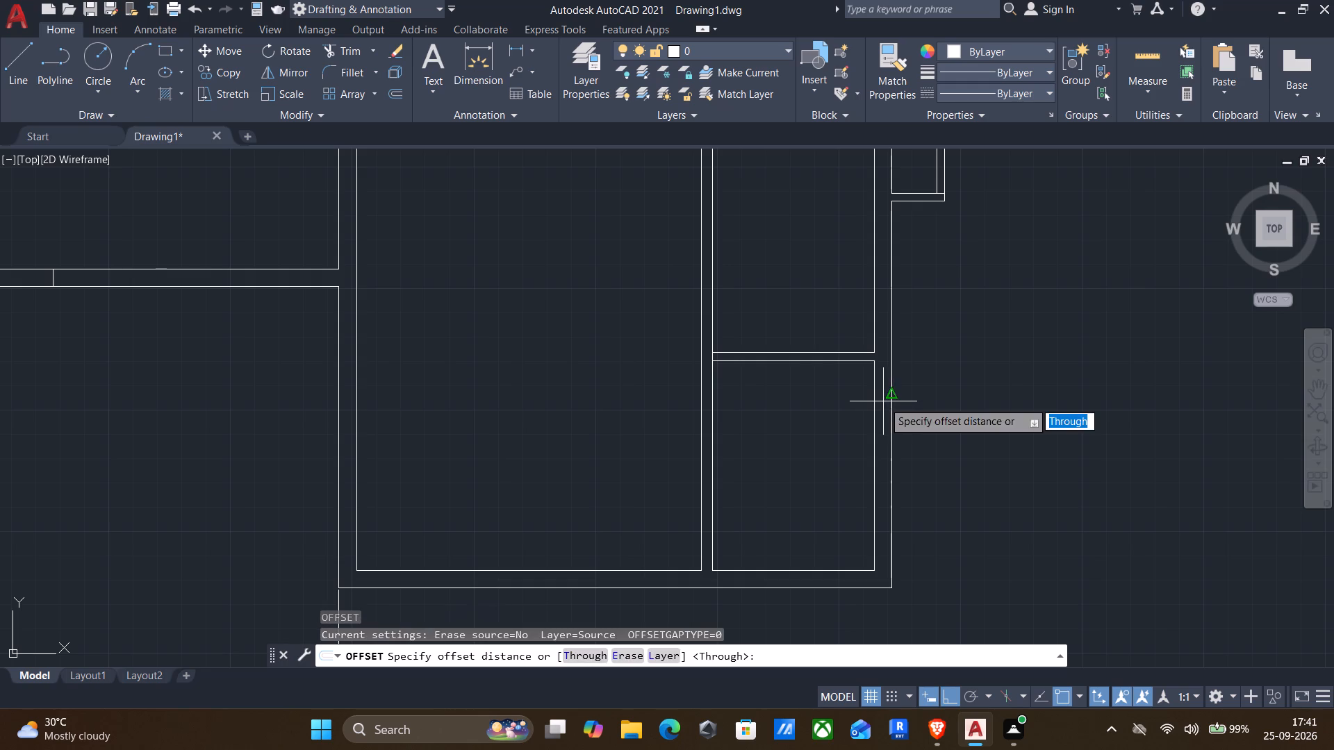
click(879, 407)
click(848, 415)
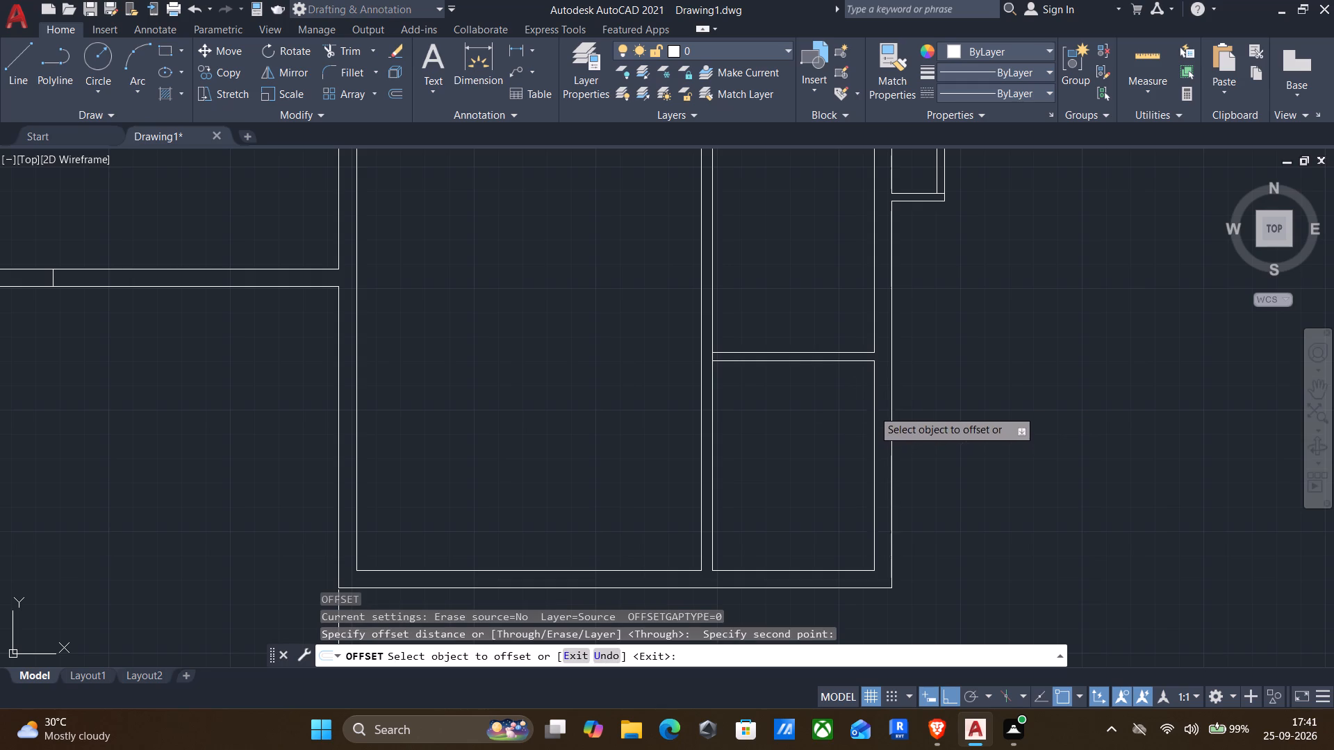
click(873, 410)
key(2)
key(apostrophe)
key(Return)
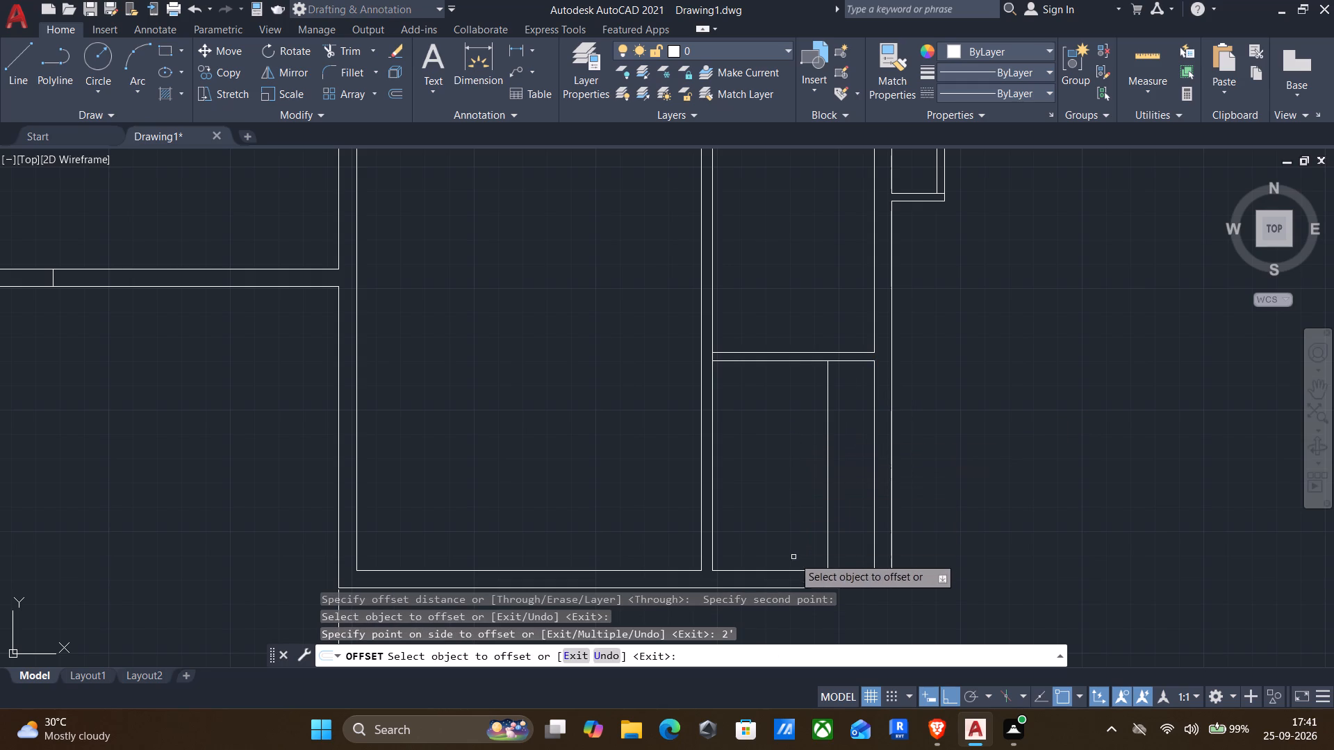
Offset the inner south wall line of the southeast corner room 2' upward.
click(784, 571)
key(2)
key(apostrophe)
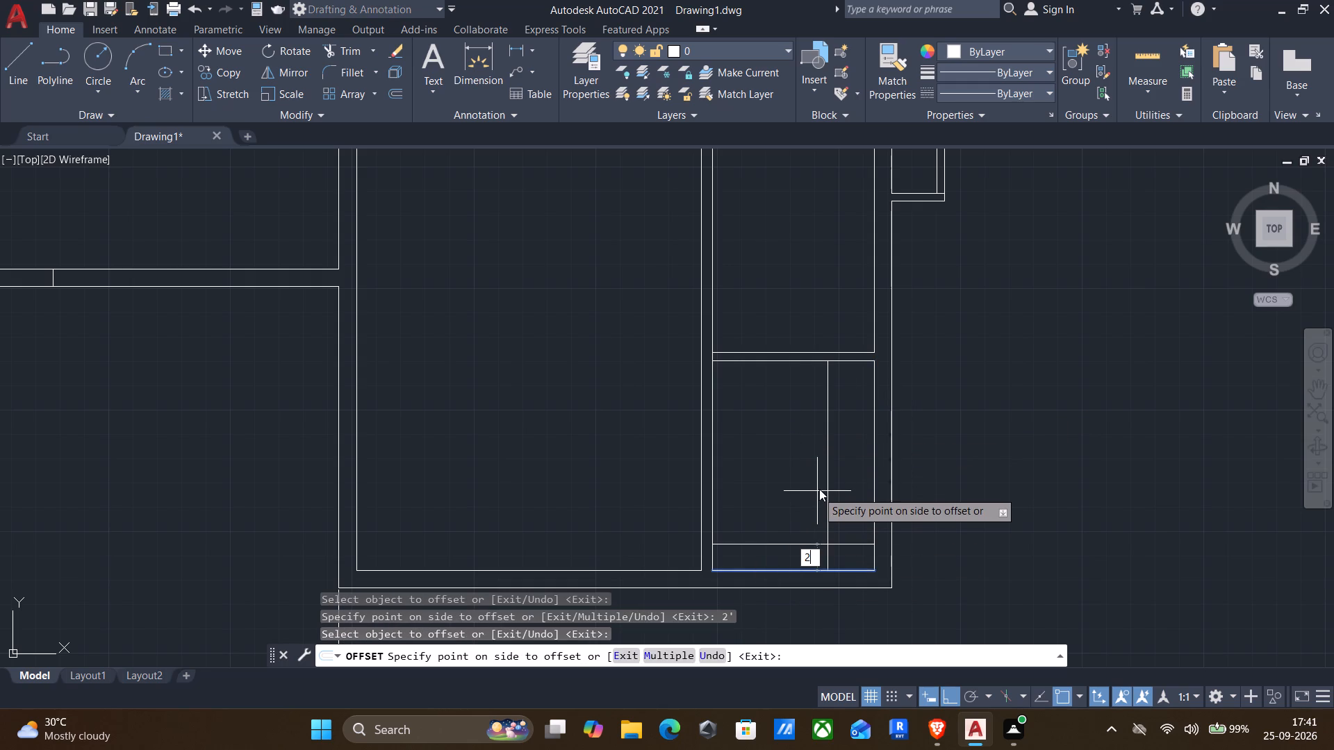
key(Return)
key(Return)
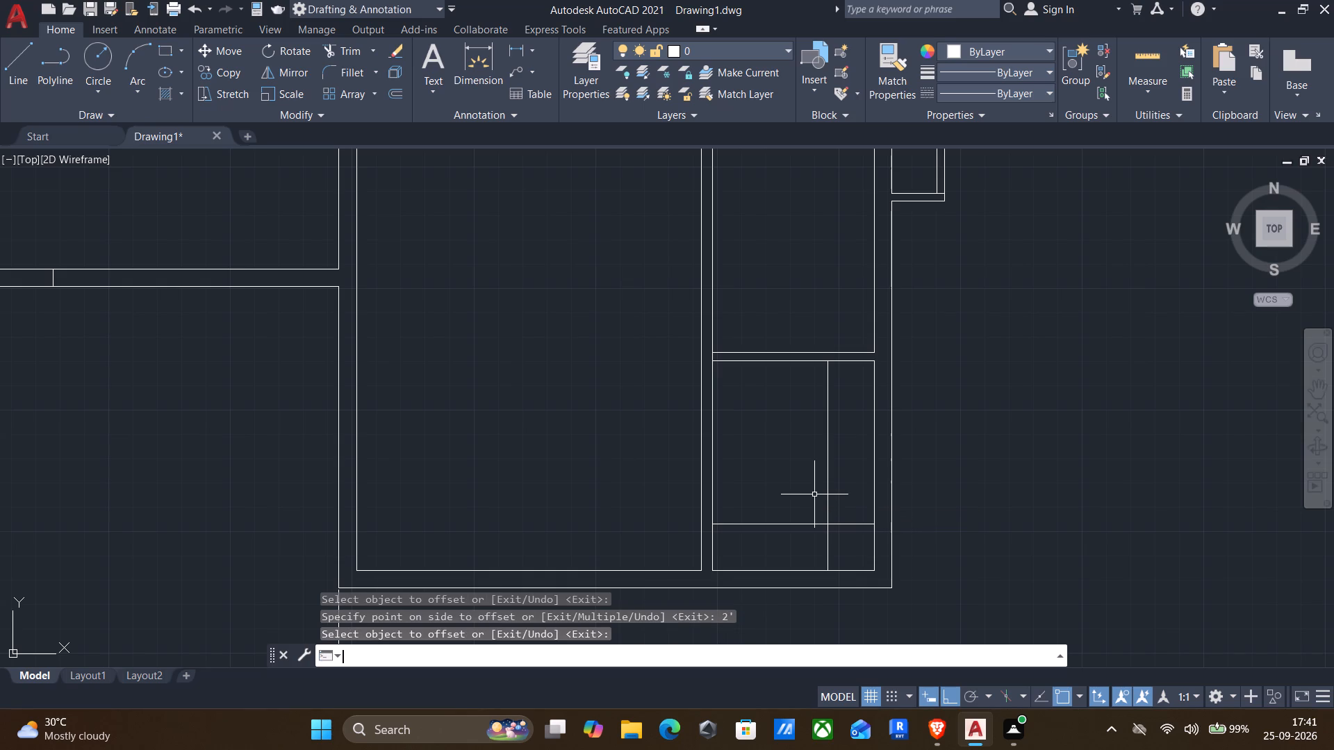
Trim the overlapping ends of the two offset lines in the southeast corner room to form a clean corner.
key(t)
key(r)
key(Return)
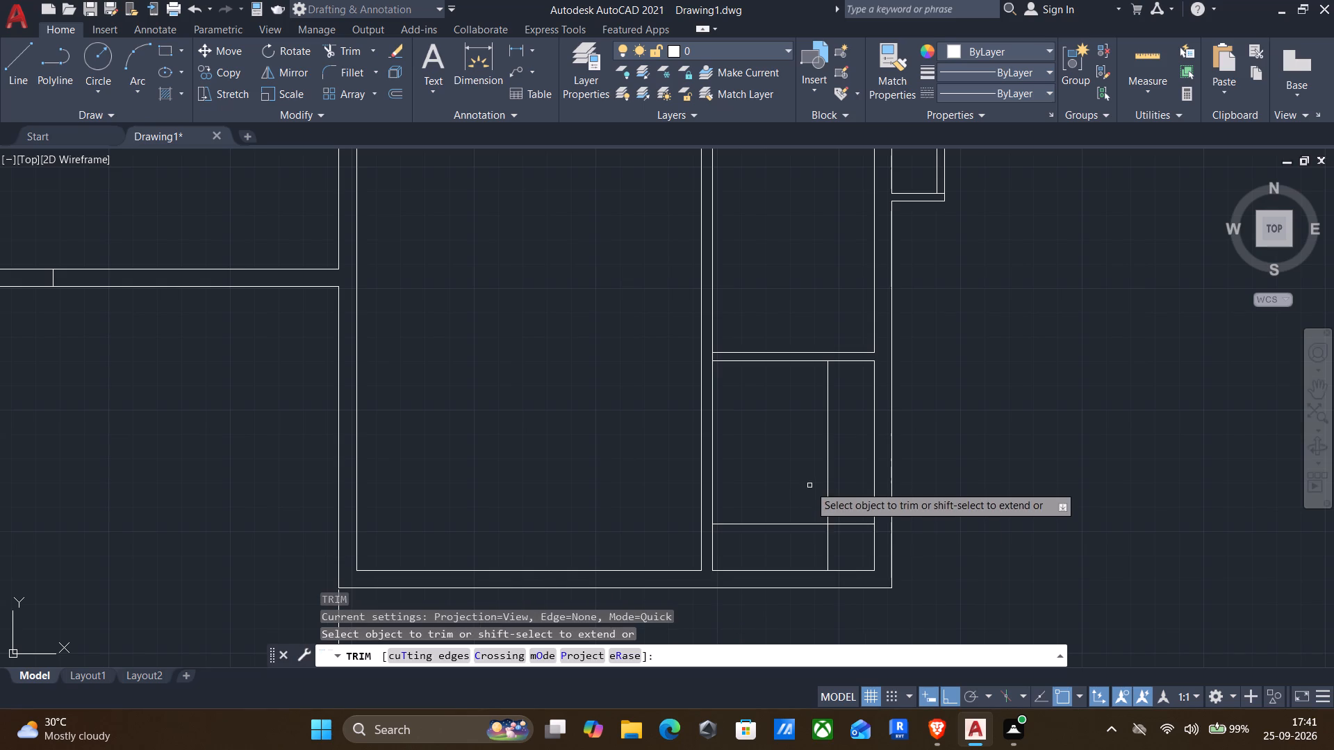
click(844, 522)
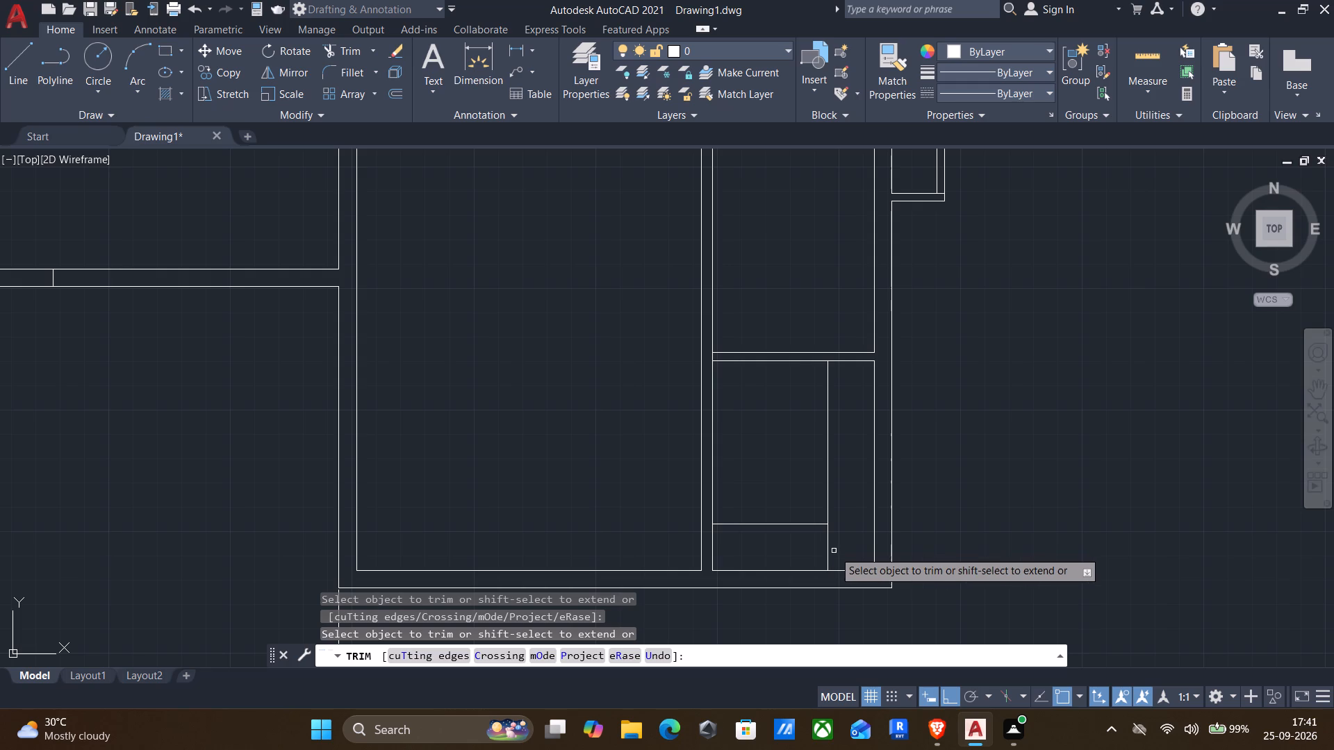
drag(834, 551, 802, 540)
scroll(802, 540, down, 1)
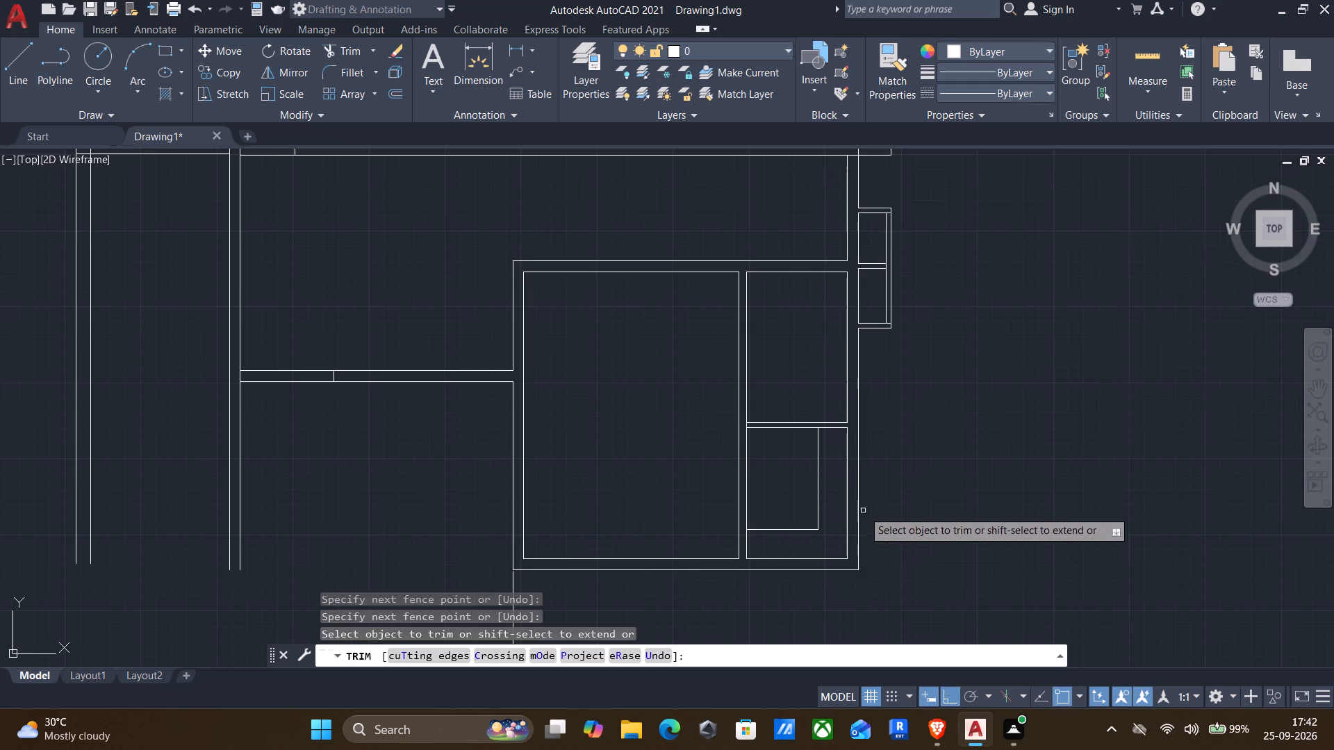
middle_drag(965, 519, 1013, 439)
key(Return)
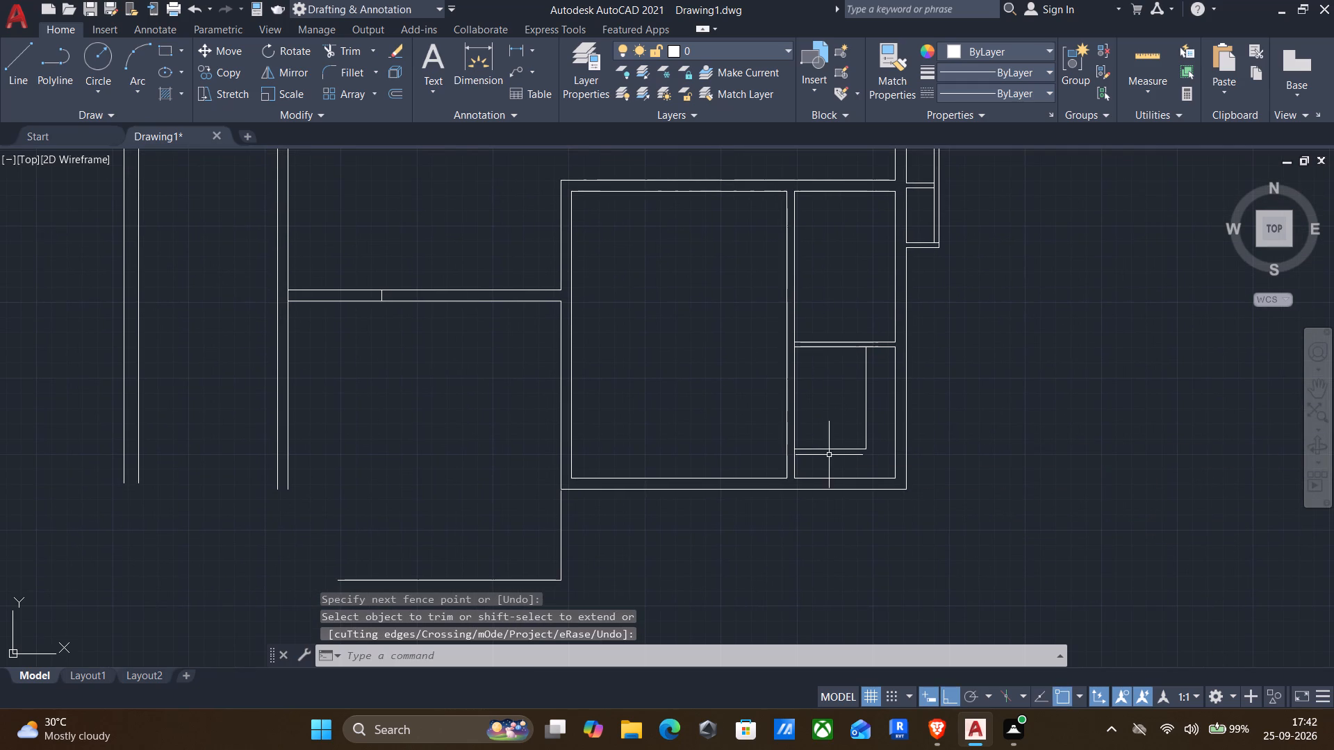
Draw a short horizontal line across the southeast room's west partition wall, just above the horizontal offset line.
key(l)
key(Return)
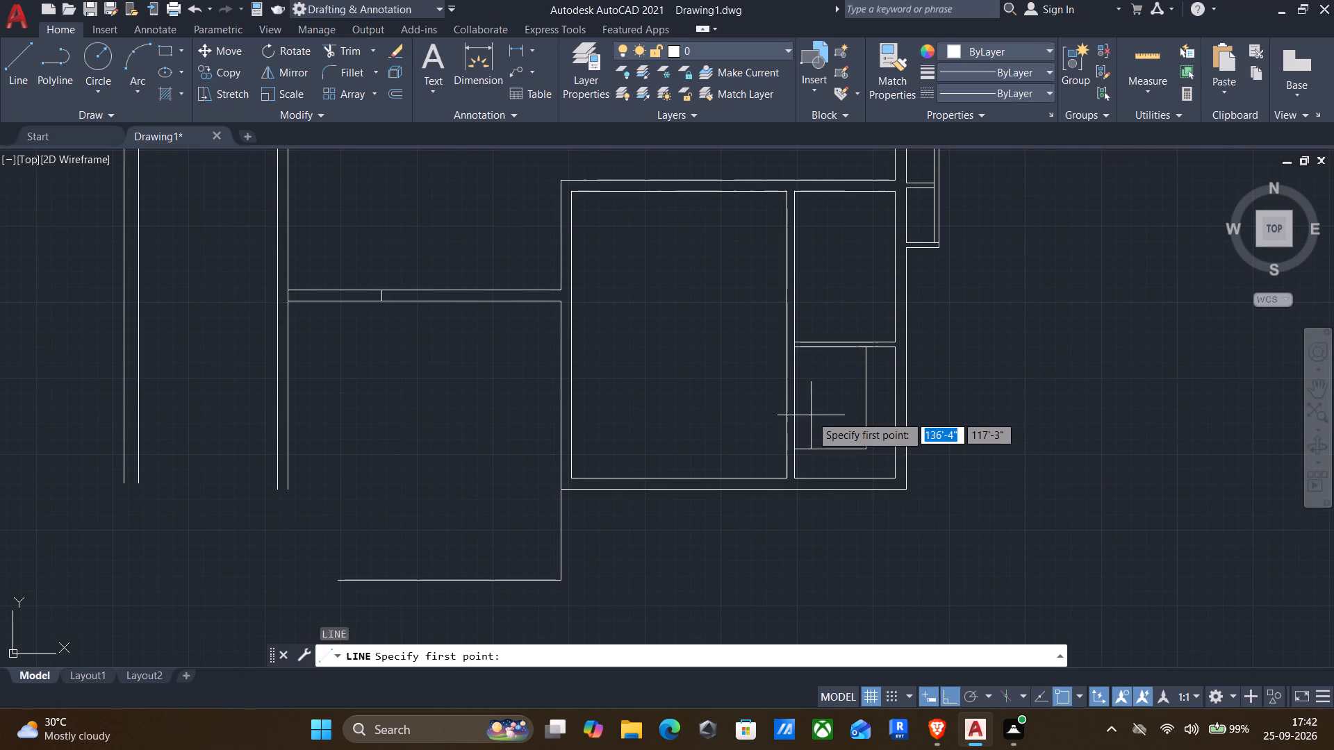
scroll(813, 418, up, 3)
click(727, 510)
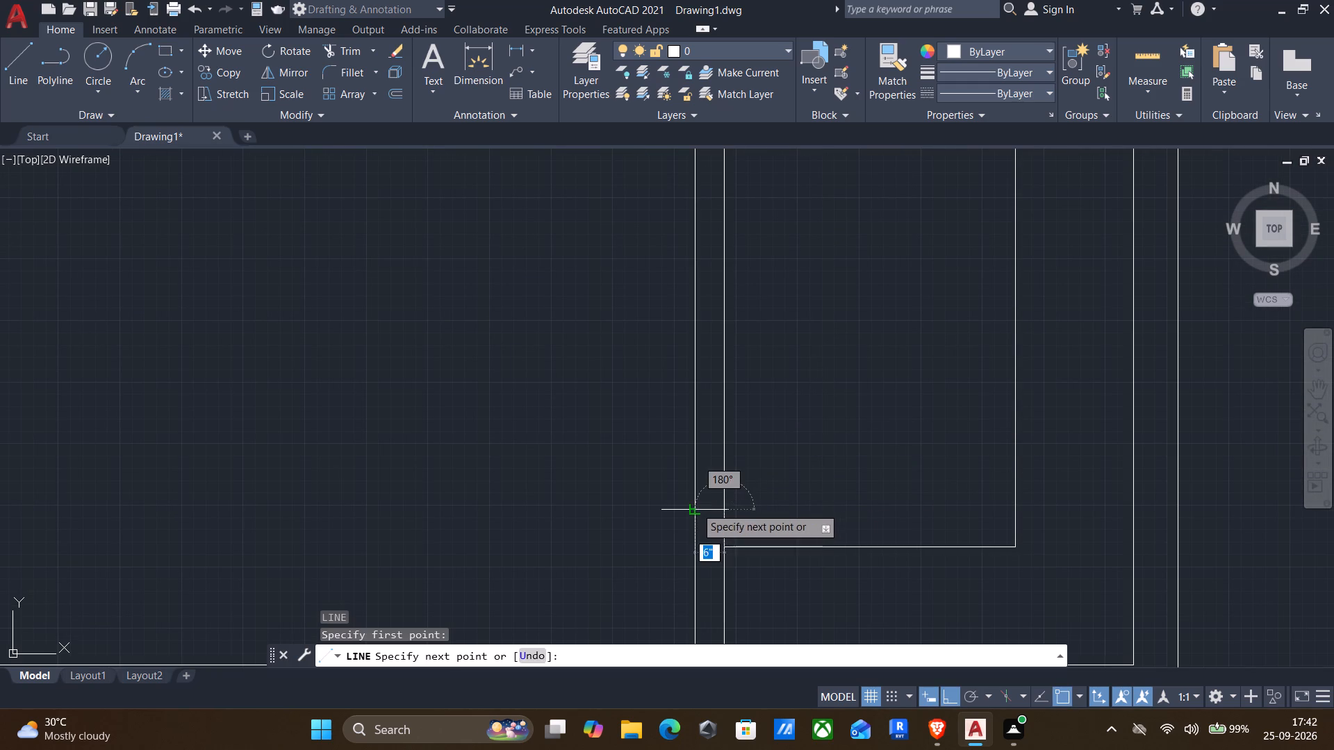
click(693, 508)
key(Return)
scroll(709, 508, down, 2)
middle_drag(930, 436, 1074, 241)
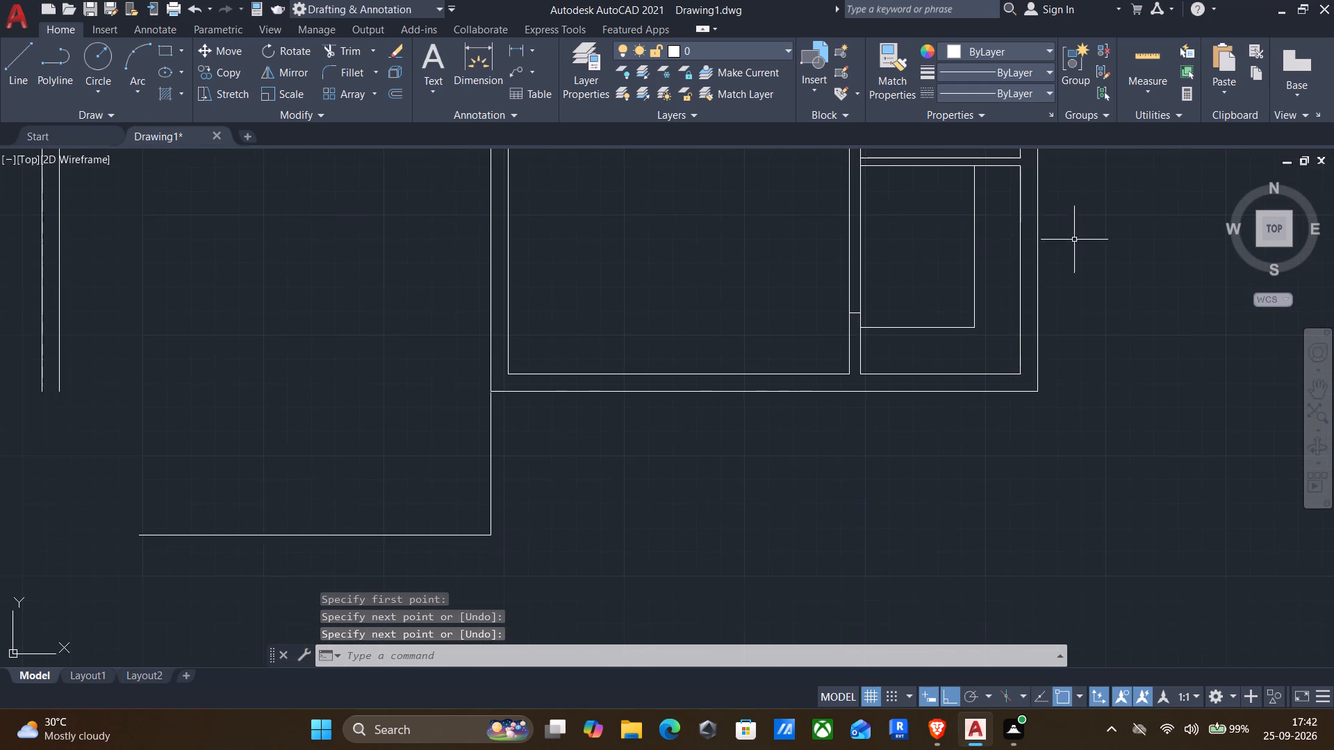
middle_drag(829, 380, 839, 387)
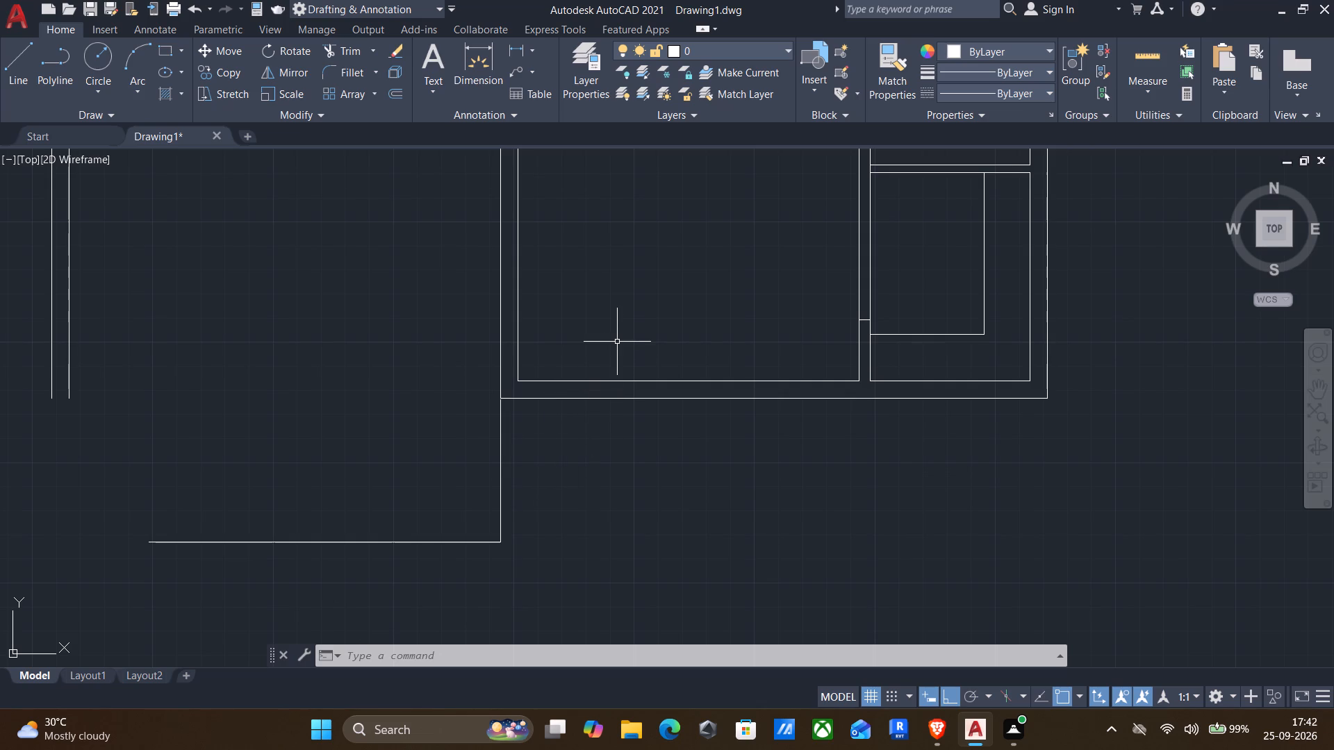
Draw a short vertical line across the south wall of the large room, near its west end.
key(l)
key(Return)
click(616, 374)
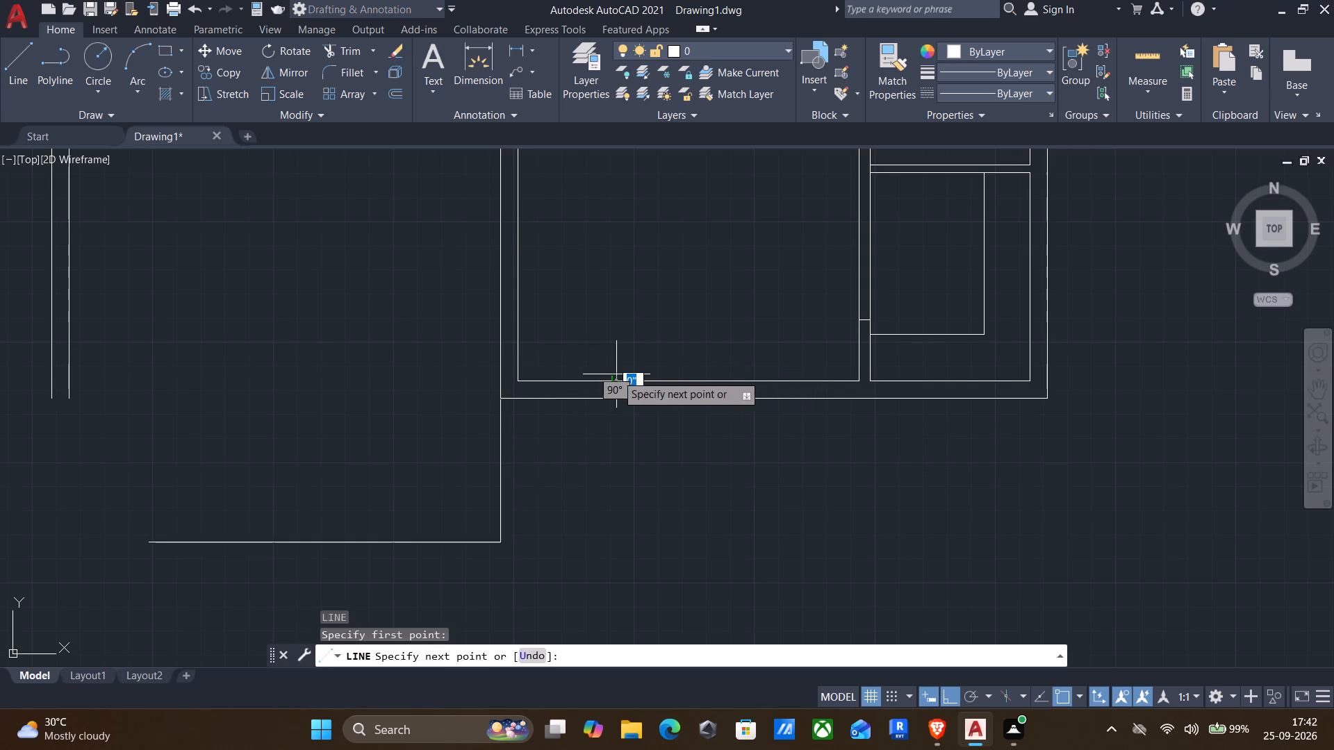
scroll(620, 401, up, 1)
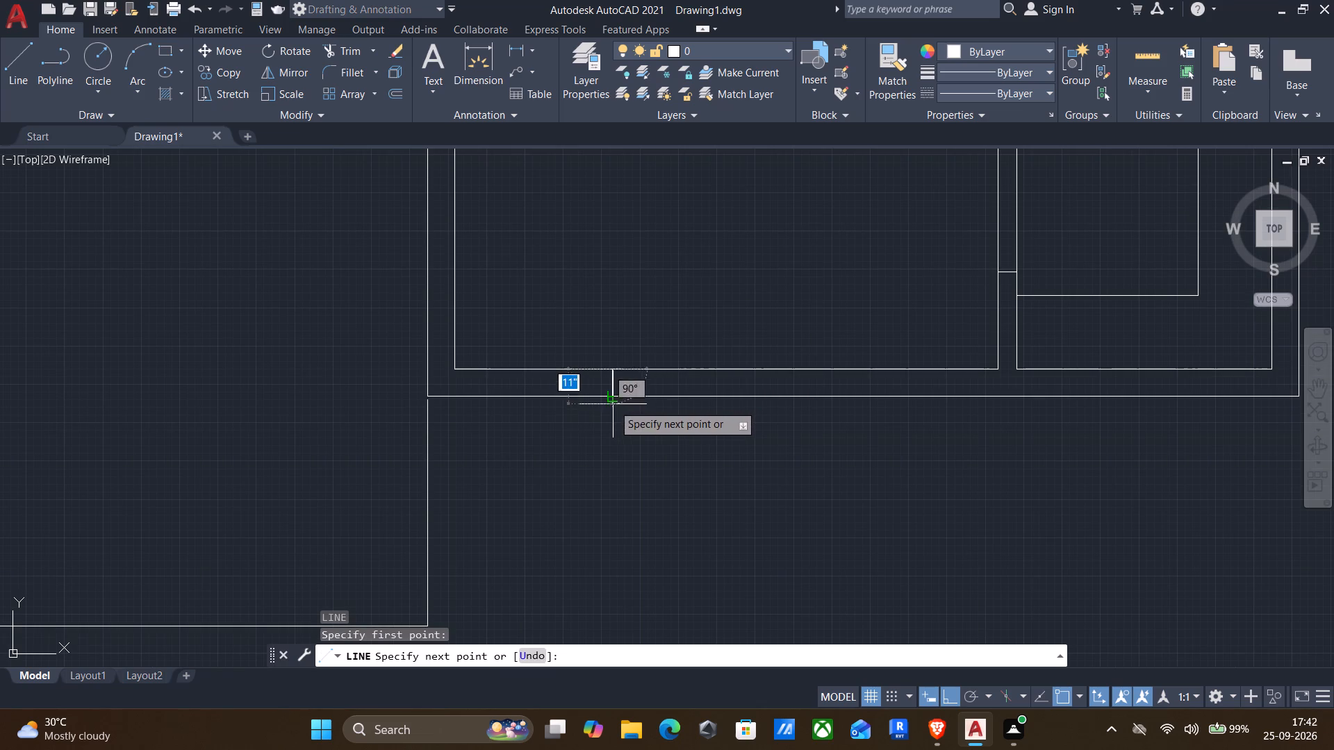
click(612, 404)
key(Return)
middle_drag(548, 331, 680, 453)
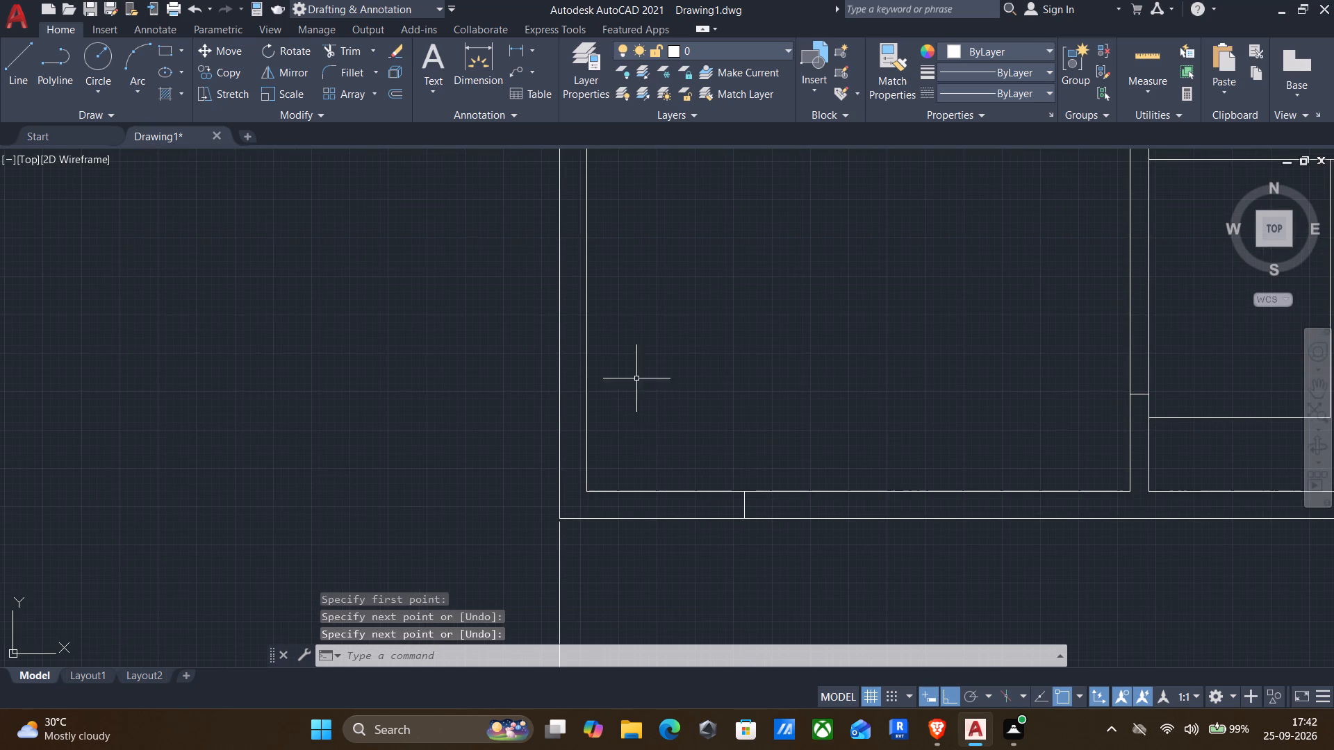
Draw a short horizontal line about 9" long across the large room's west wall, above its southwest corner.
key(Return)
click(585, 326)
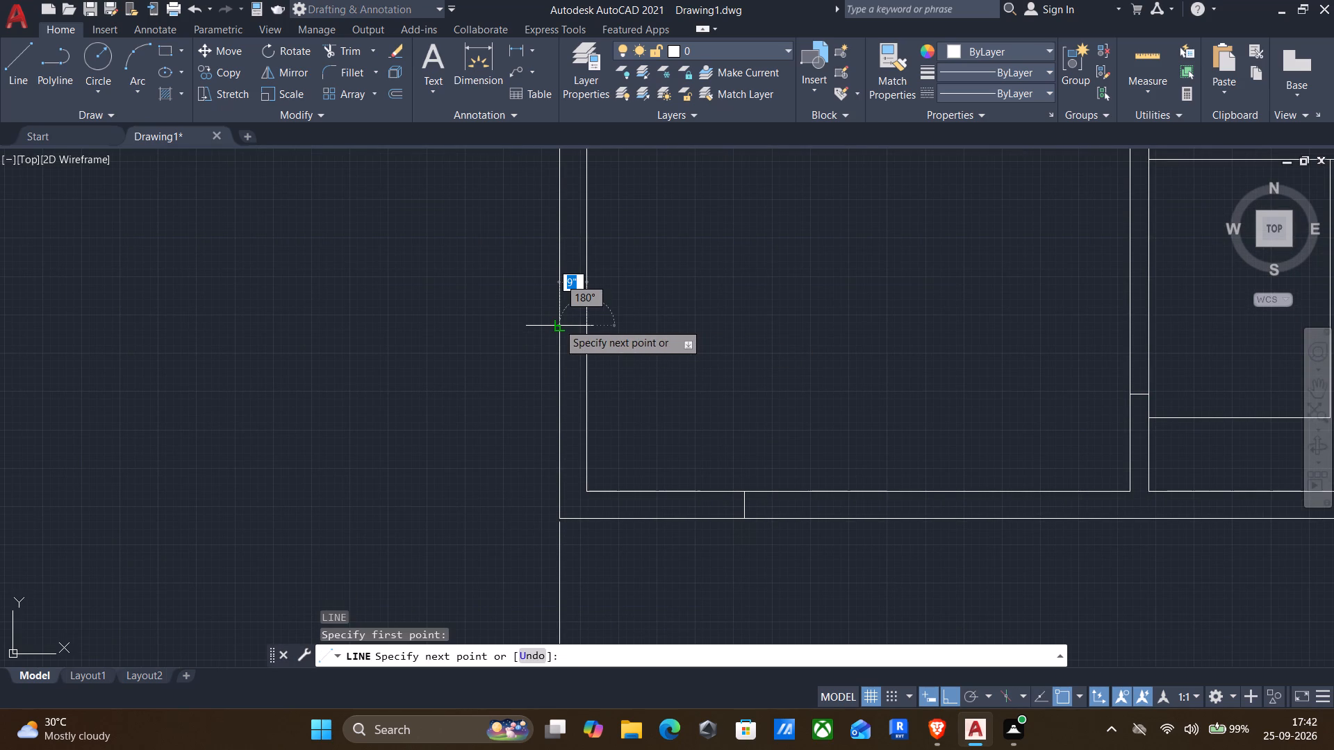
click(558, 323)
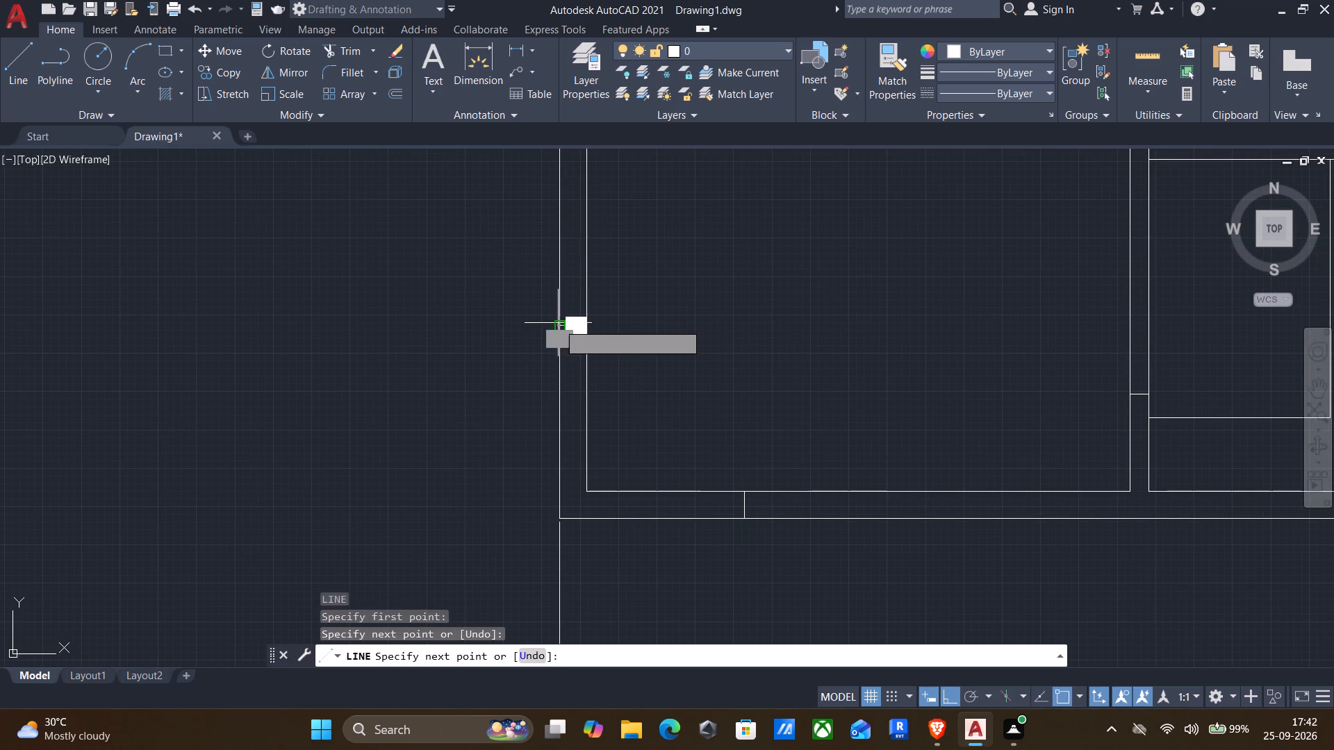
key(Return)
scroll(689, 397, down, 2)
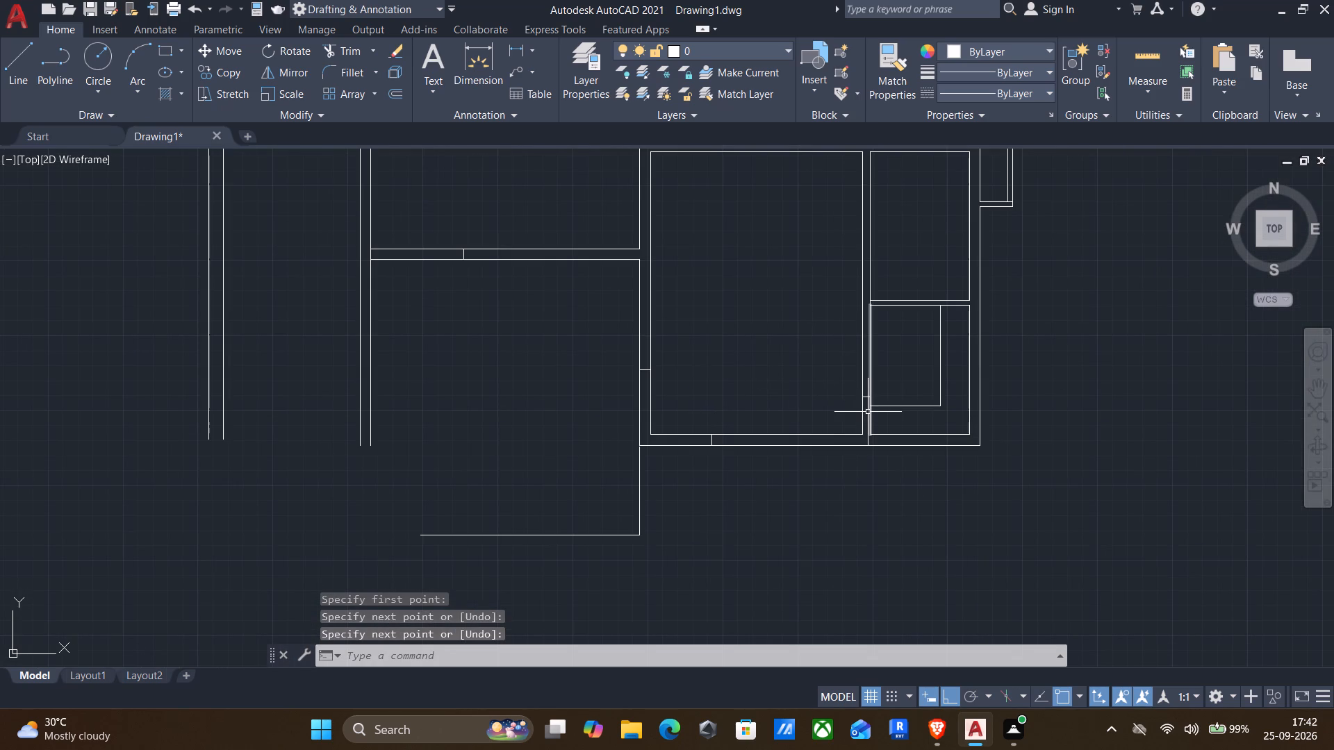
Offset the short line across the southeast room's west partition wall 2'6" upward.
key(o)
key(Return)
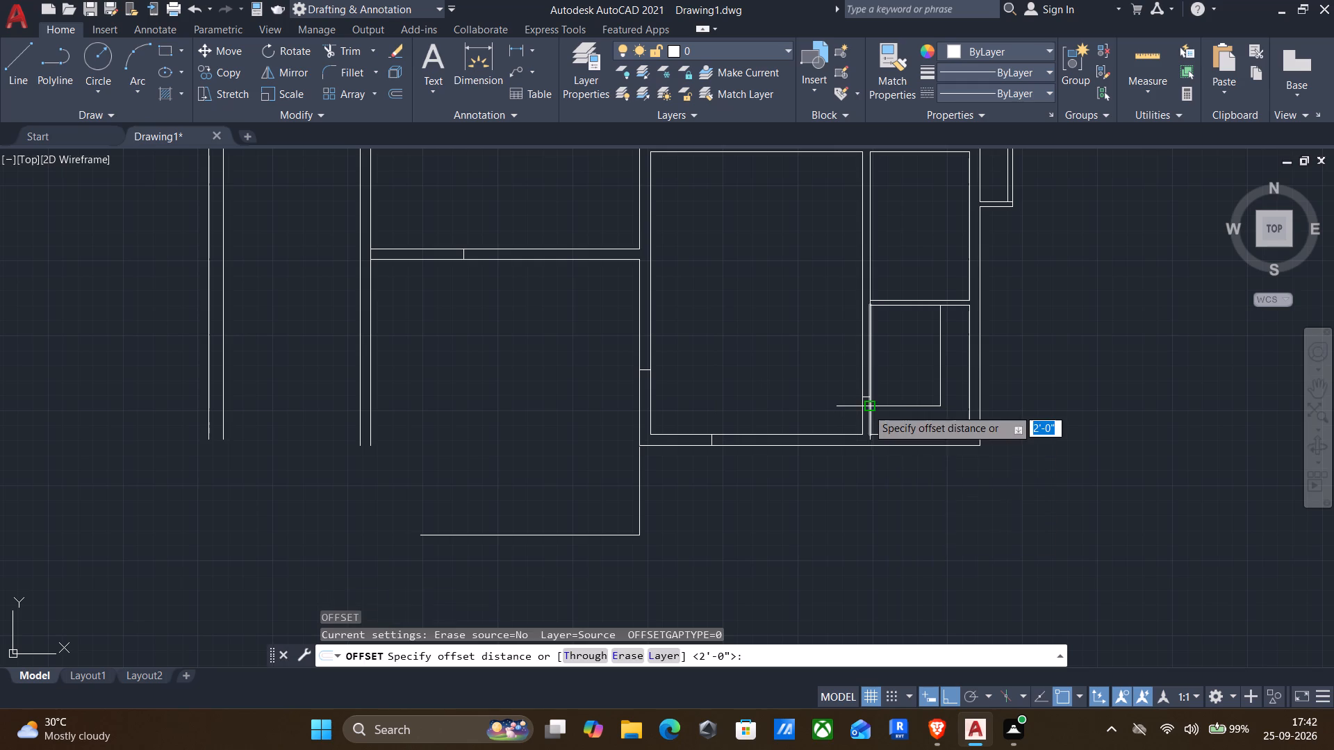
scroll(867, 408, up, 3)
drag(846, 377, 844, 320)
click(843, 294)
click(841, 365)
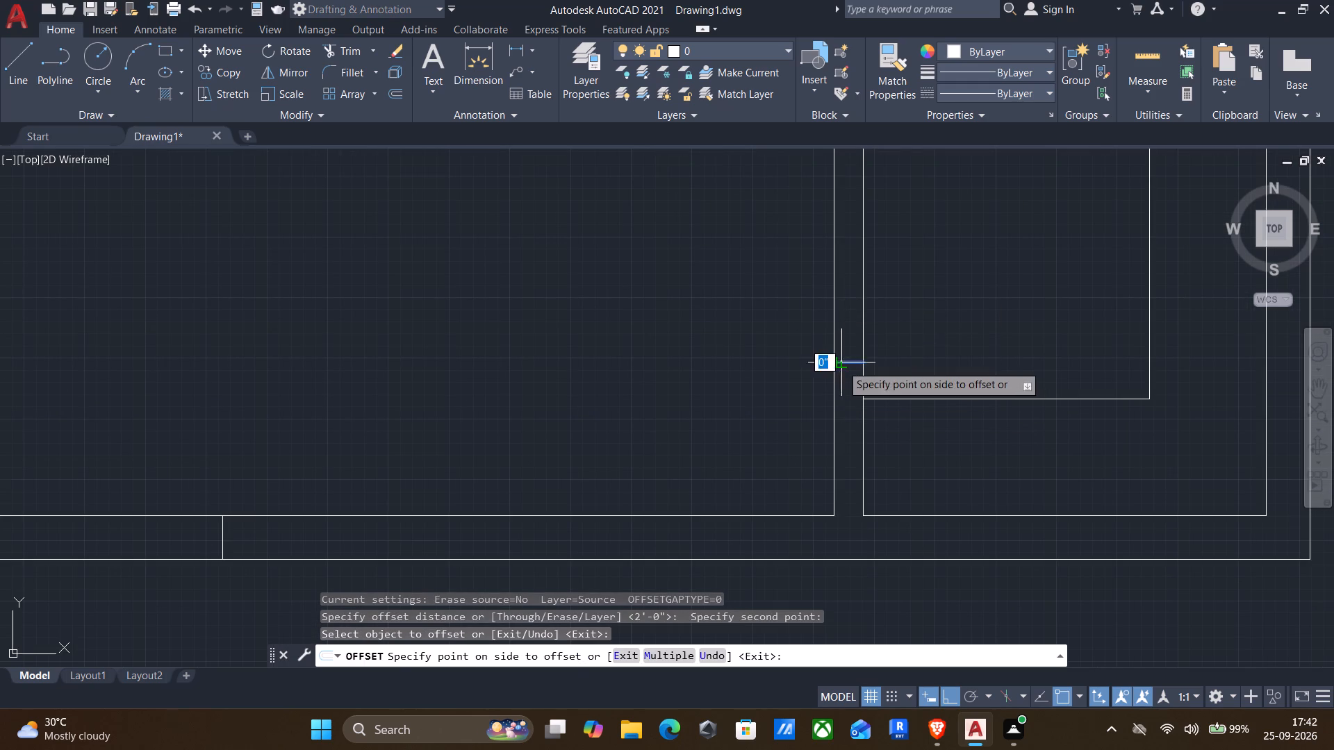
text(2'6")
key(Return)
scroll(830, 294, down, 3)
middle_click(812, 297)
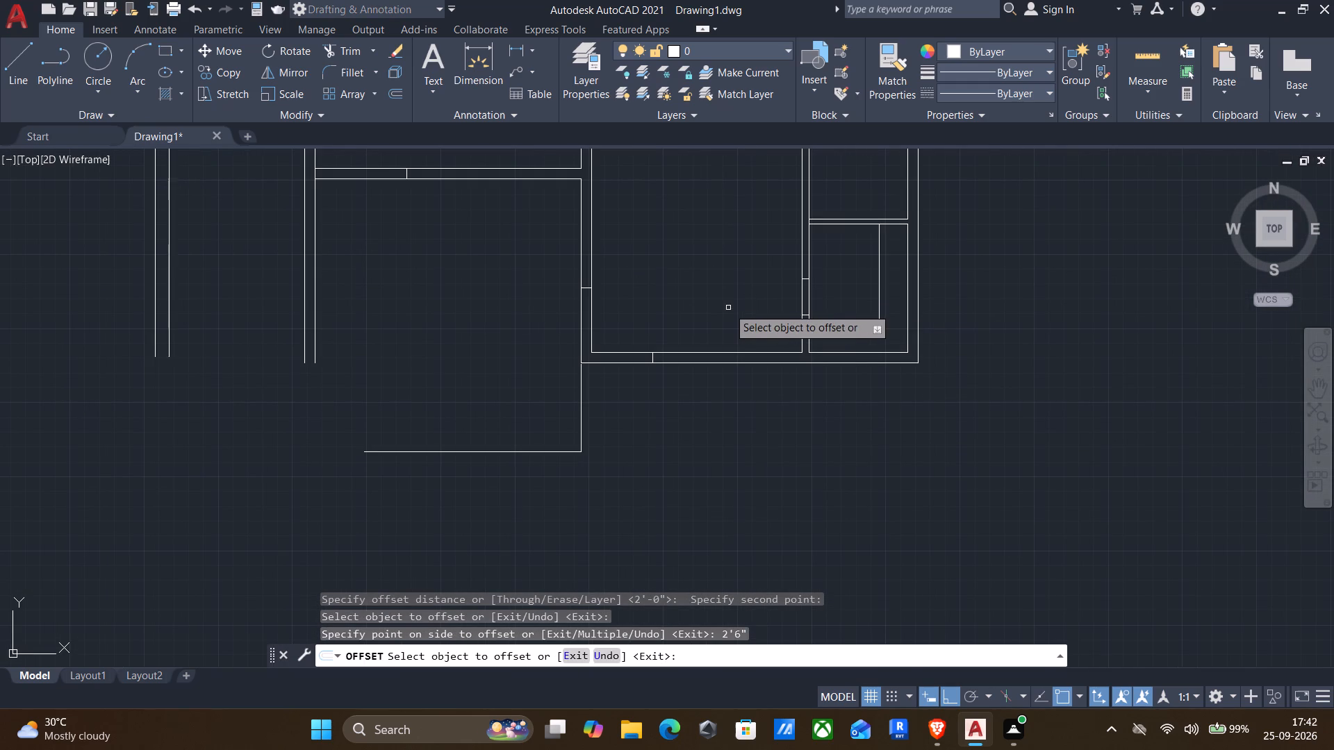
key(Return)
Trim the partition wall lines between the two short crossing lines to open a doorway into the southeast room.
text(tr)
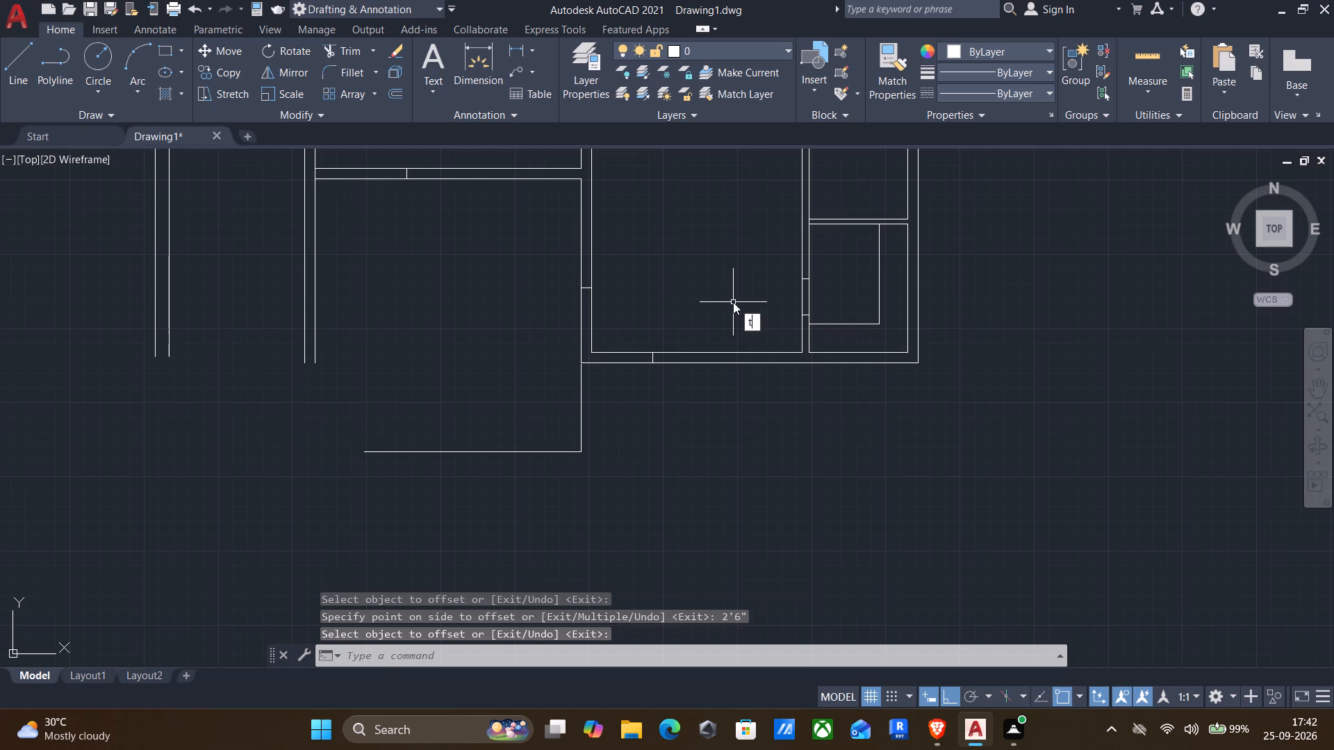
key(Return)
scroll(830, 297, up, 2)
drag(830, 297, 667, 292)
scroll(665, 292, down, 3)
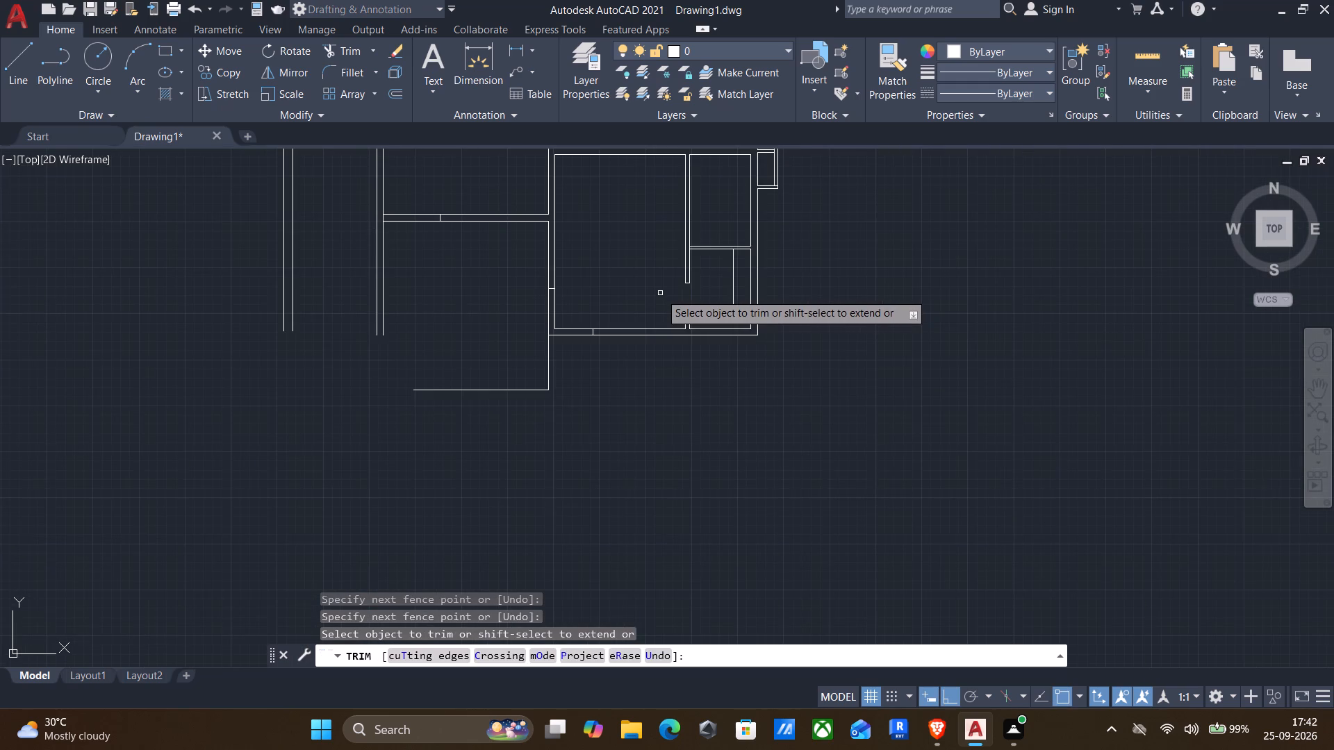
key(Return)
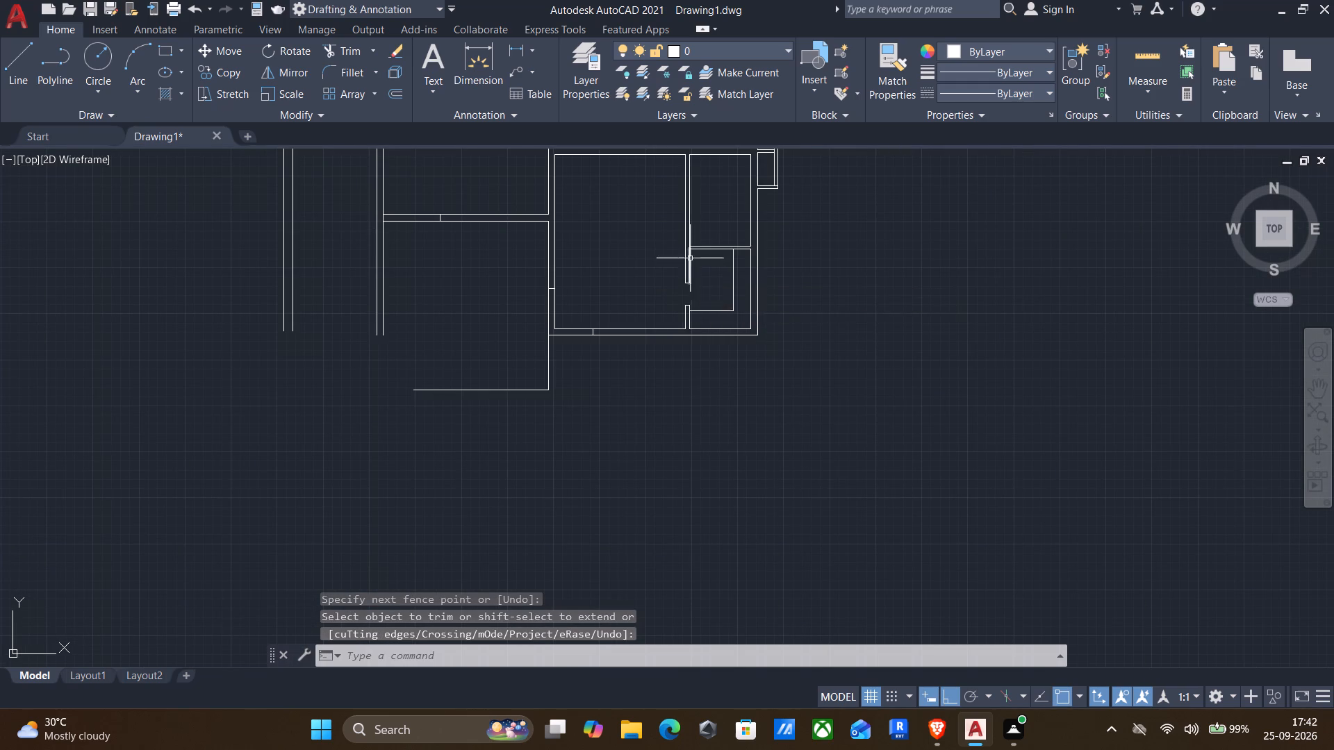
Offset the short vertical line at the west end of the partition between the two small east rooms 2" eastward.
scroll(682, 246, up, 3)
key(o)
key(Return)
scroll(680, 247, up, 3)
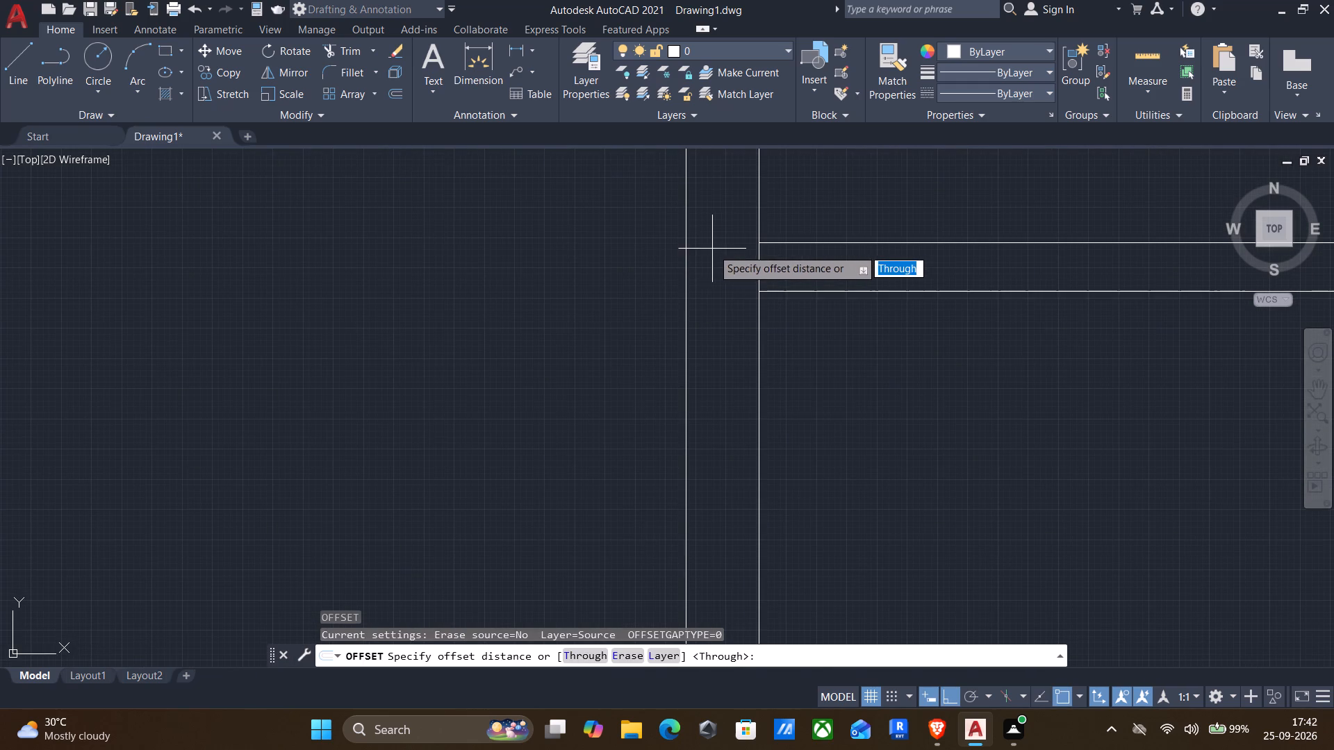
drag(732, 258, 740, 260)
click(783, 267)
click(758, 267)
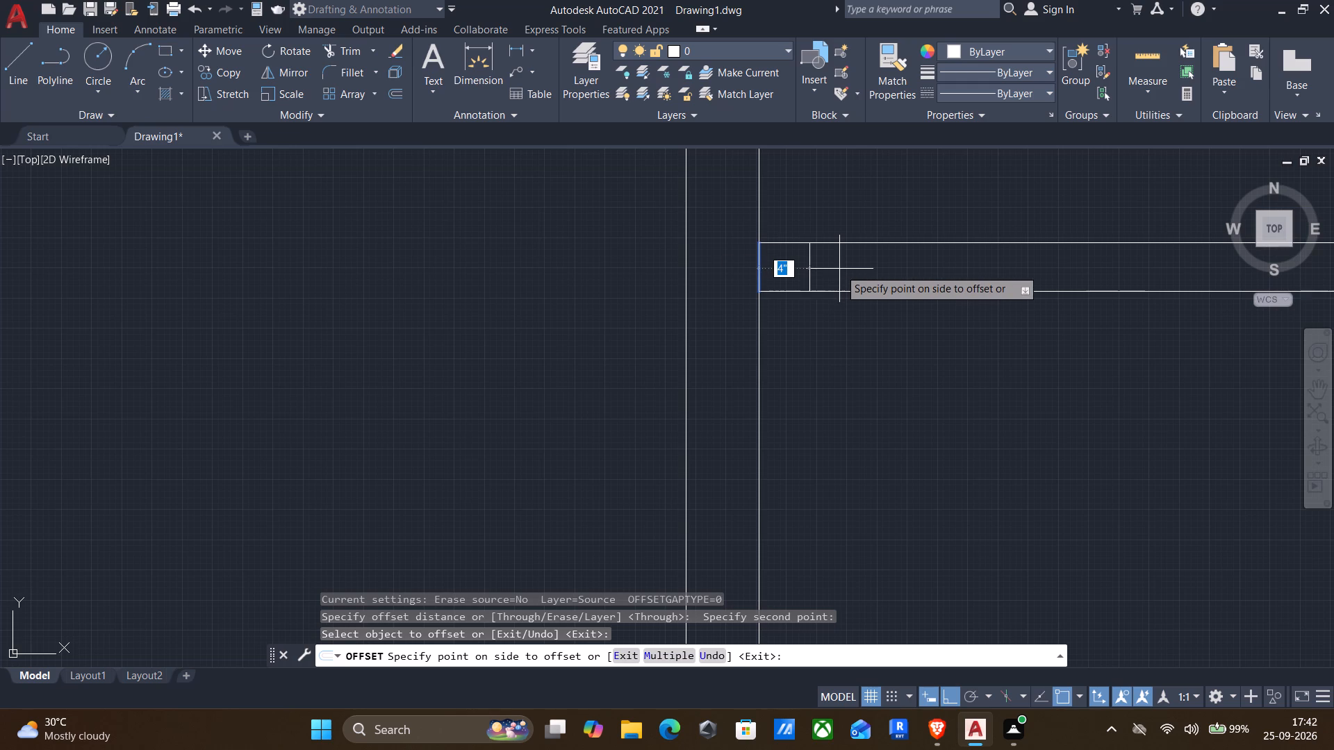
text(2")
key(Return)
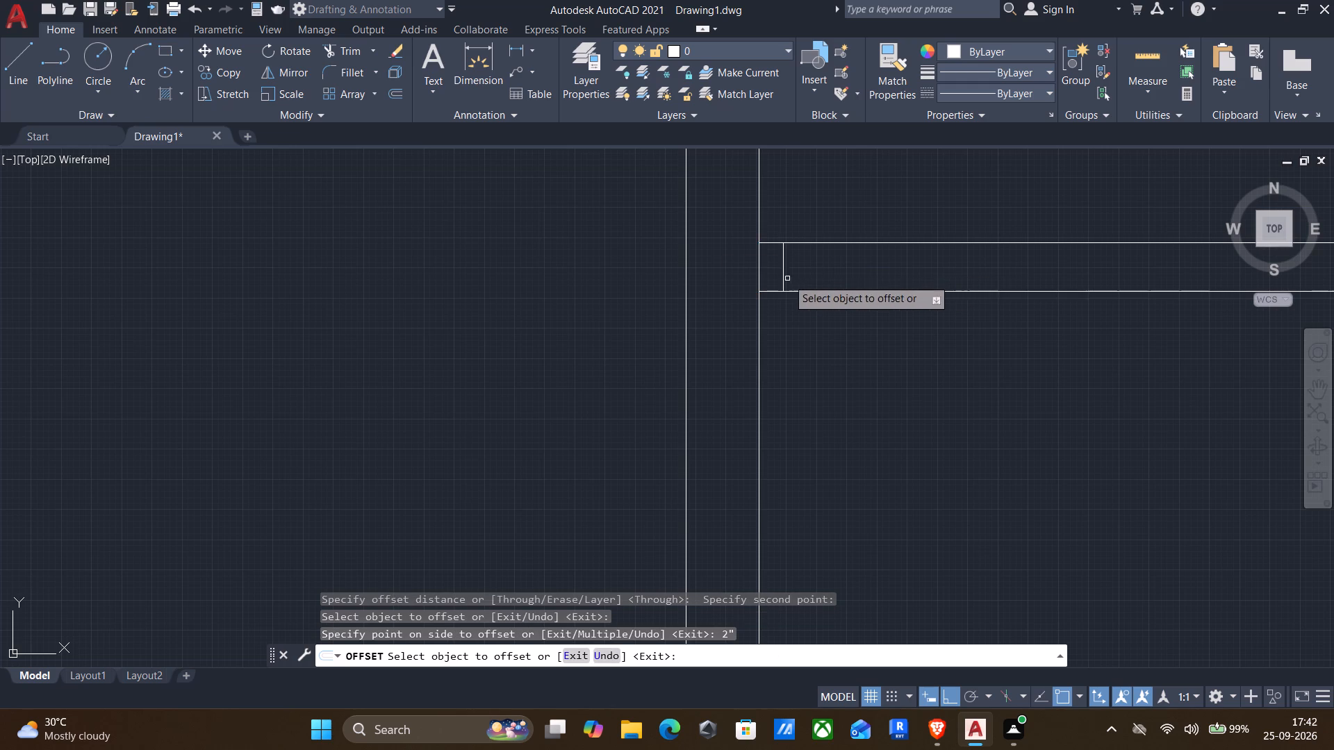
Offset the new short line in the partition between the small east rooms 2'6" eastward.
click(785, 256)
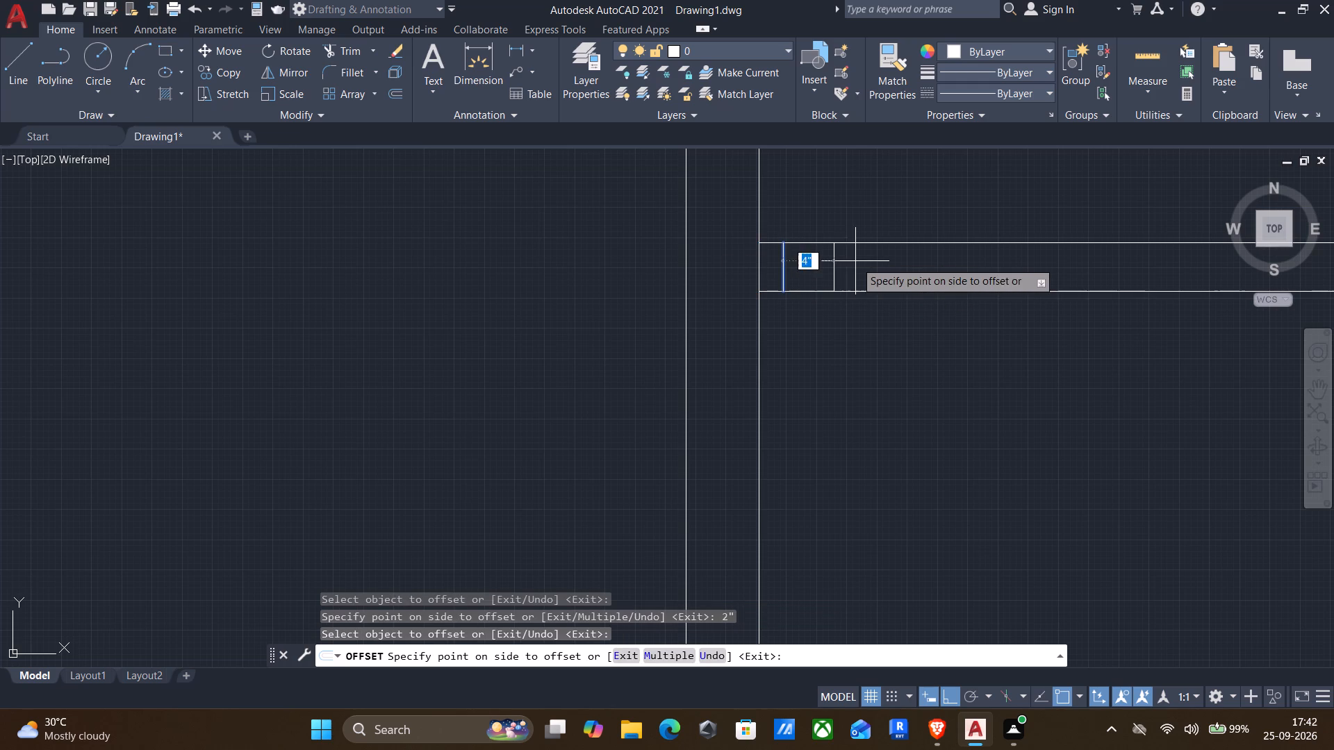
key(2)
key(apostrophe)
key(6)
key(shift+quotedbl)
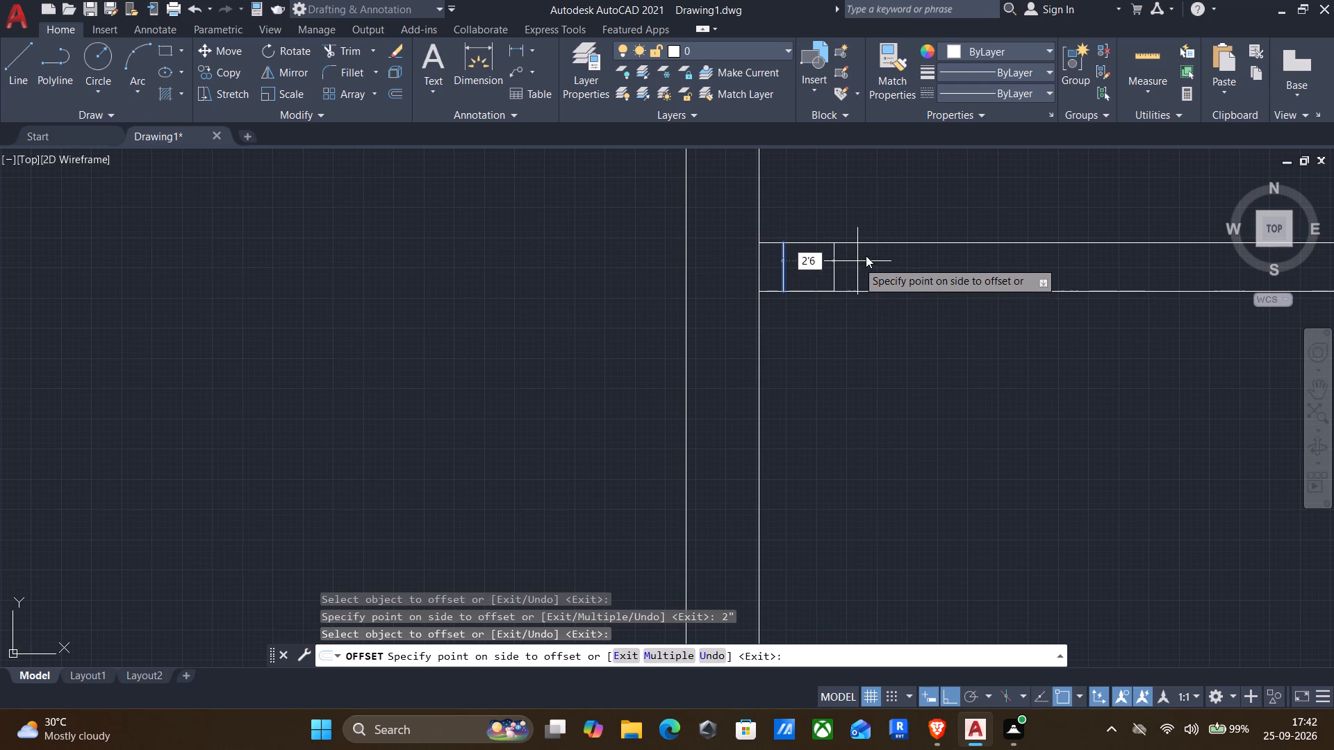
key(Return)
key(Return)
Trim the partition lines between the two short lines for a doorway, and trim the line closing the partition's west stub.
text(tr)
key(Return)
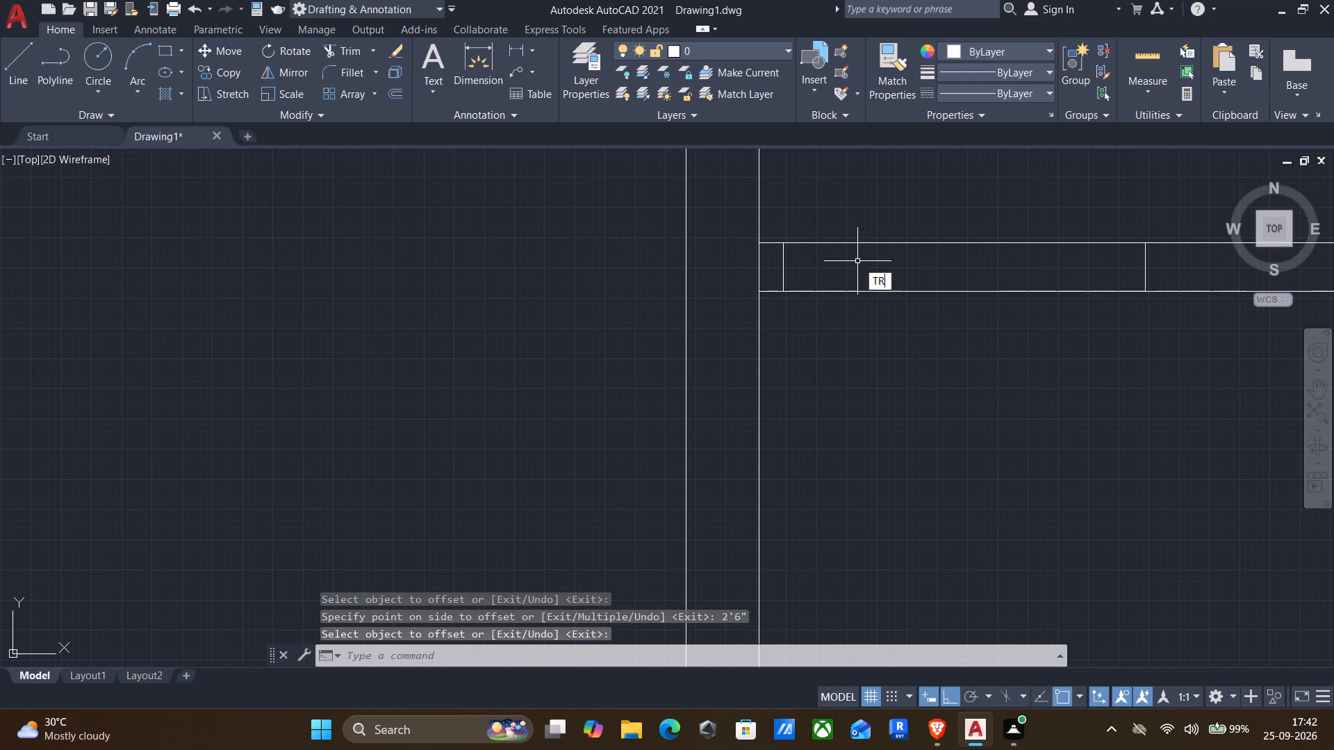
drag(865, 212, 848, 360)
click(761, 265)
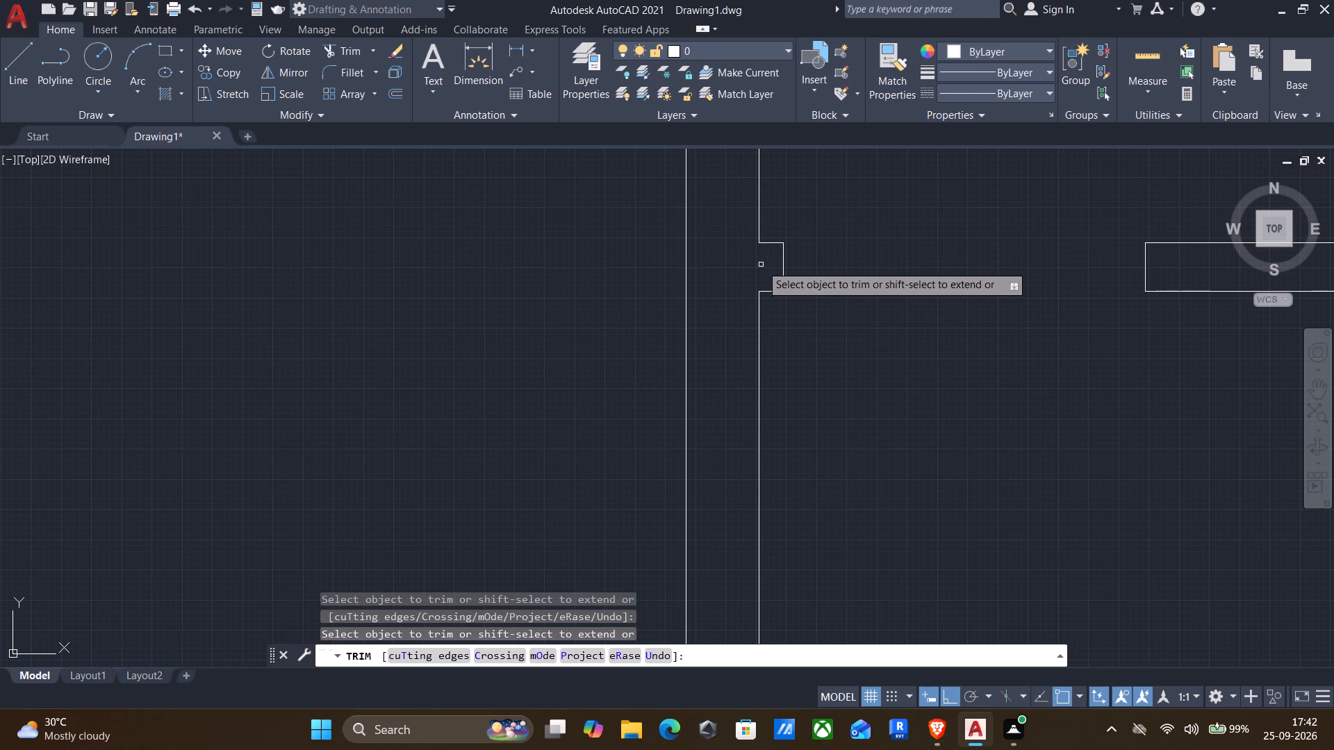
scroll(761, 265, down, 2)
scroll(670, 350, down, 1)
middle_drag(649, 392, 715, 319)
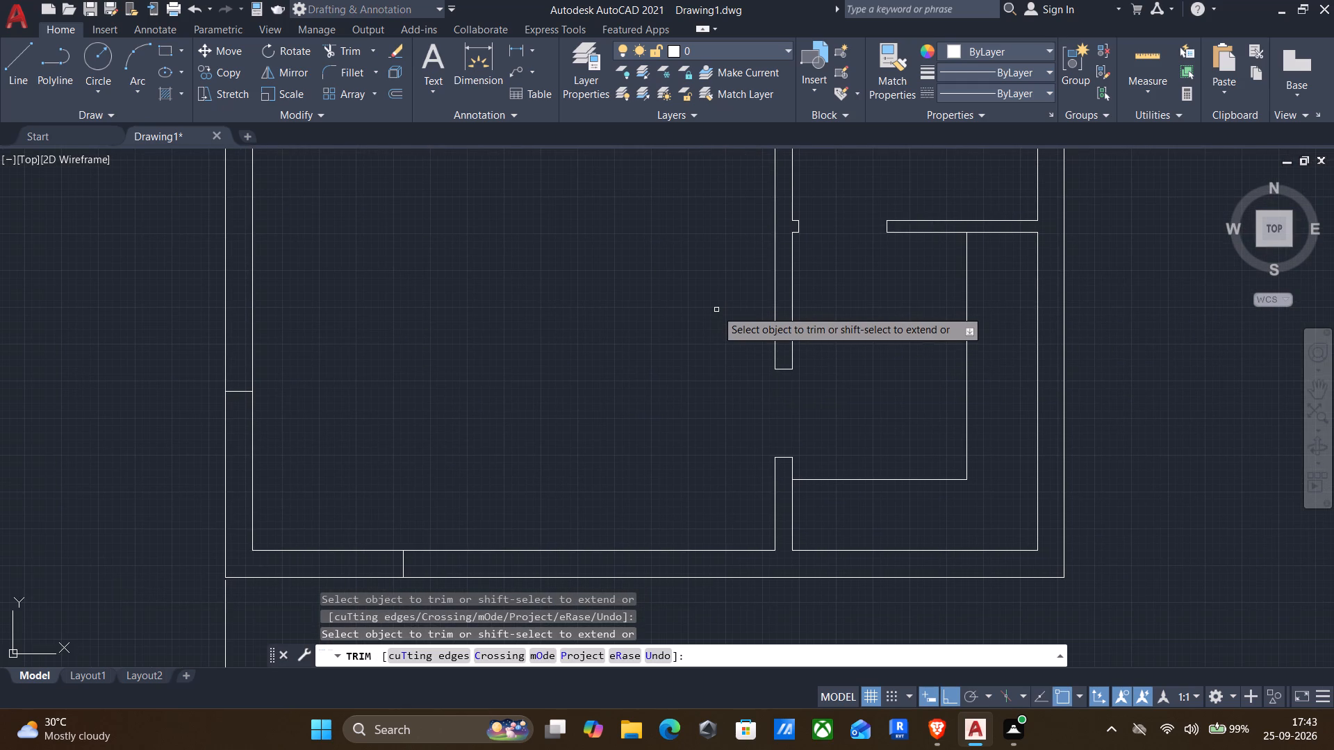
middle_drag(602, 349, 633, 311)
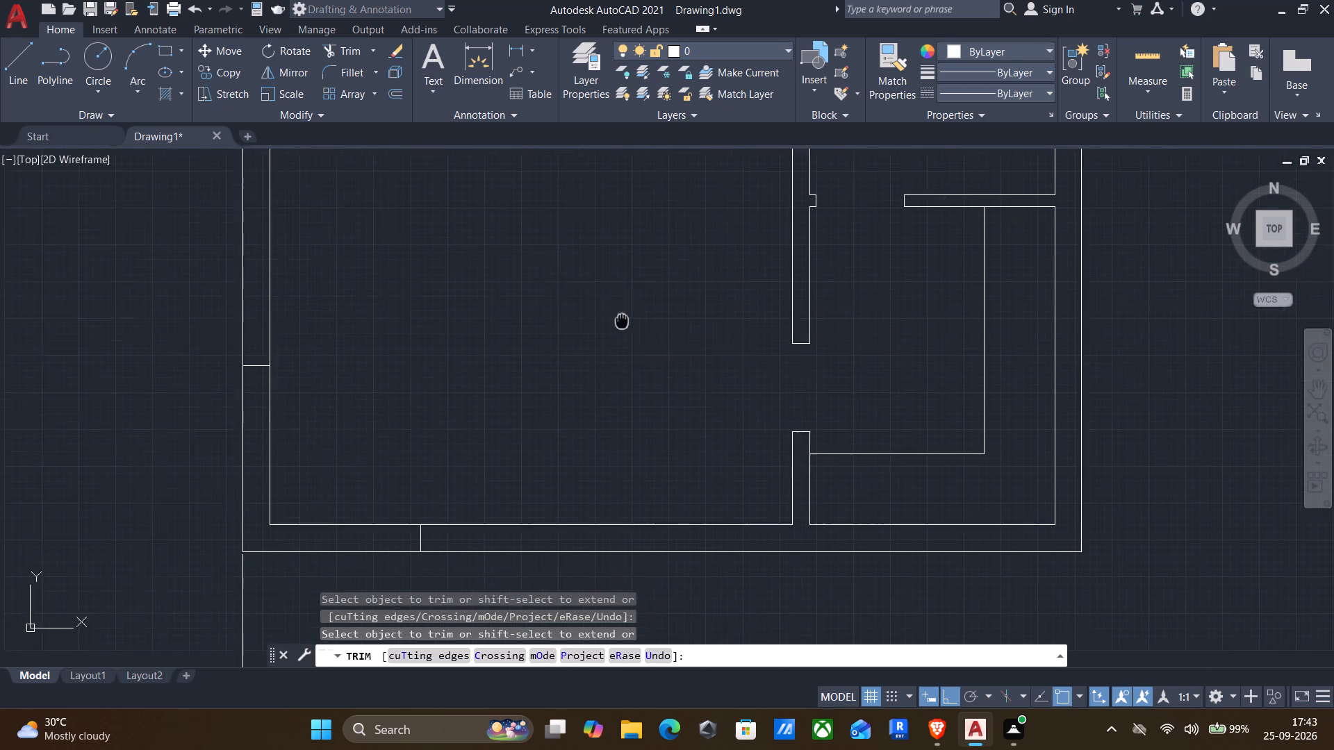
middle_drag(633, 311, 668, 290)
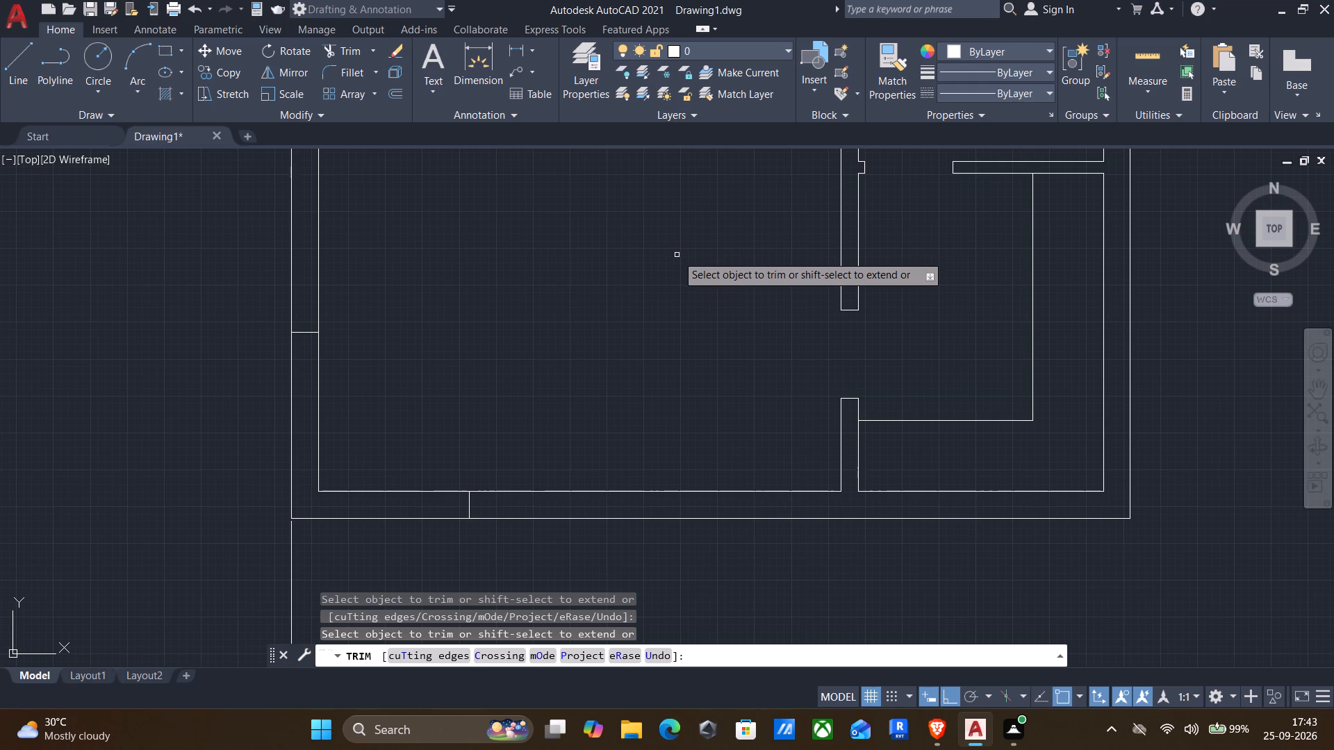
middle_drag(676, 258, 945, 246)
middle_drag(869, 320, 912, 353)
key(Escape)
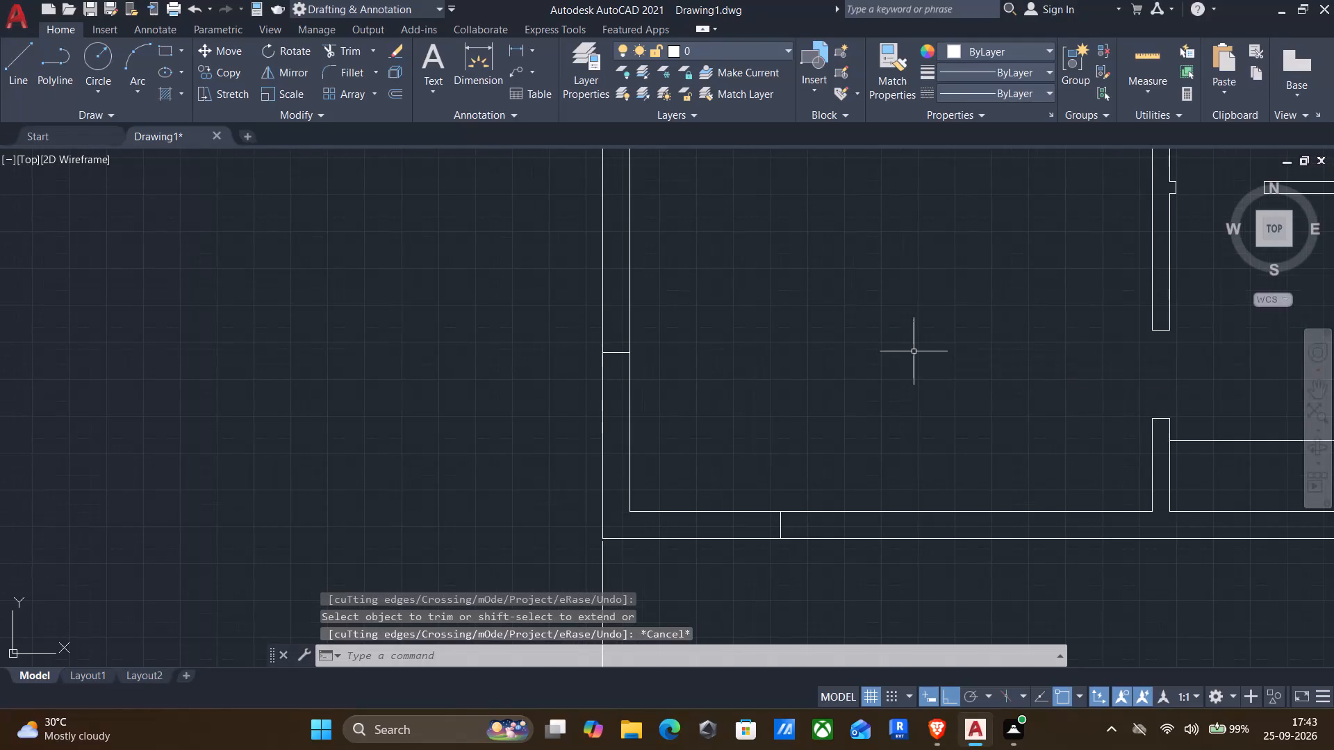
Offset the large room's inner south wall line 2' upward.
key(o)
key(Return)
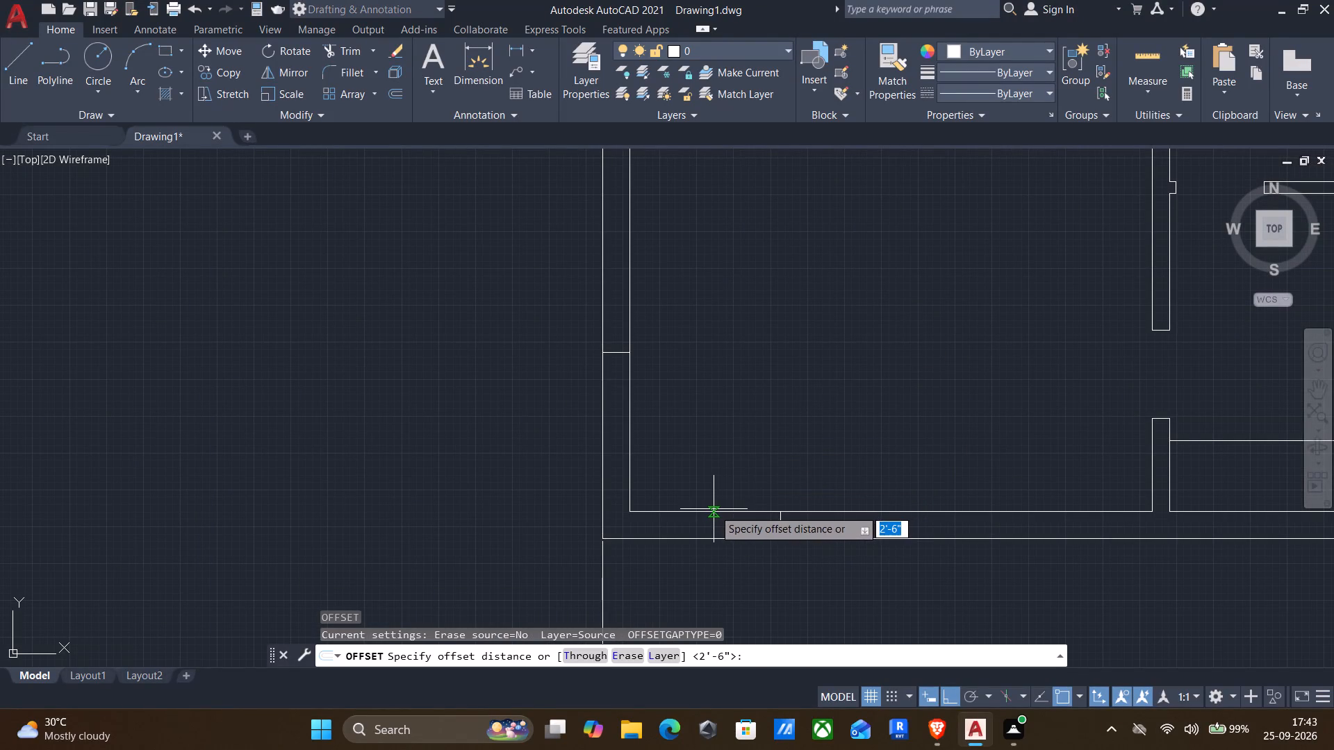
drag(714, 509, 716, 503)
click(723, 429)
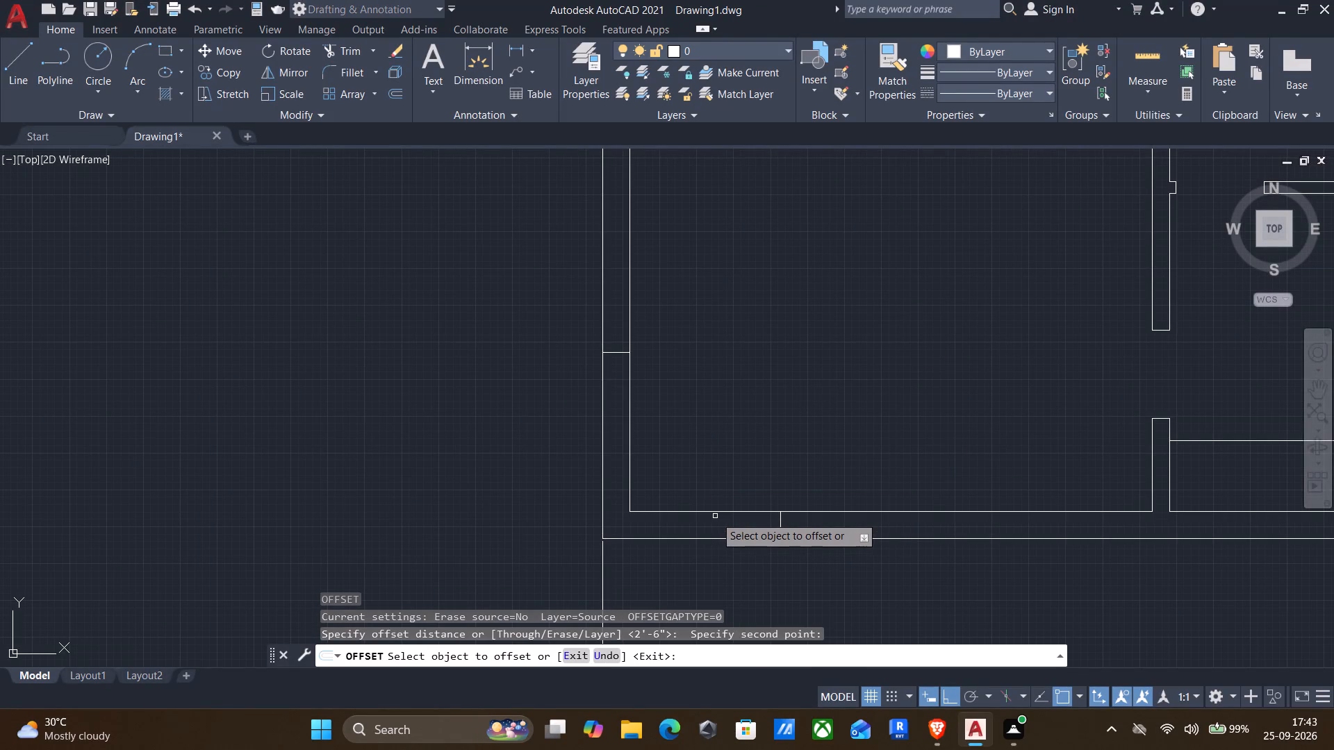
click(708, 513)
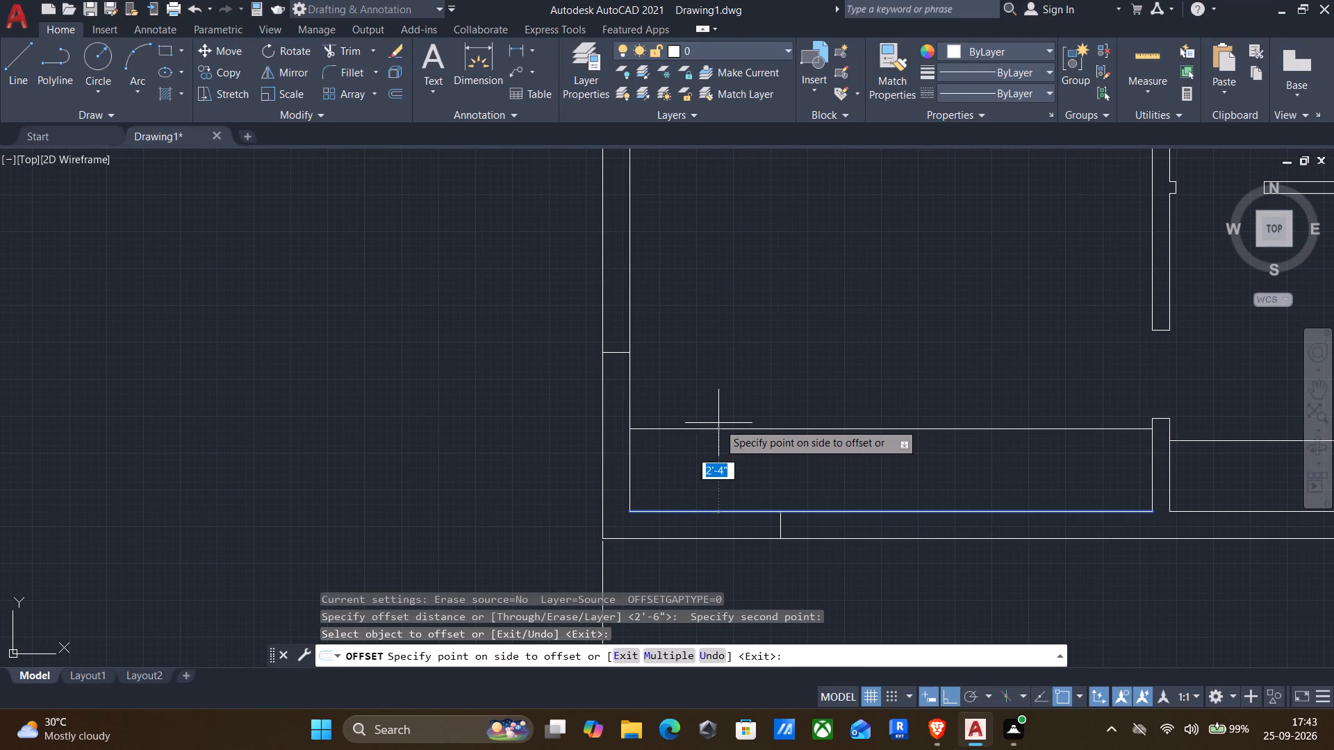
text(2')
key(Return)
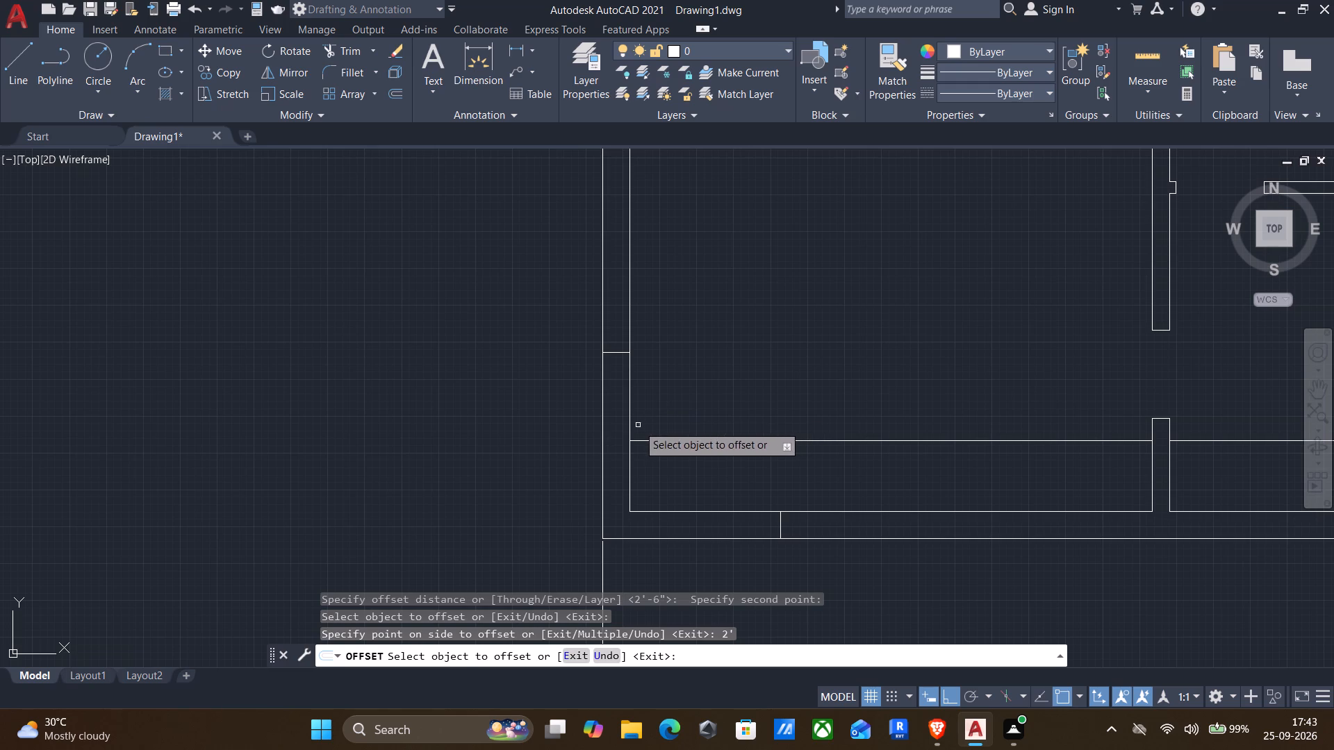
Offset the large room's inner west wall line 2' eastward.
click(629, 427)
key(2)
key(apostrophe)
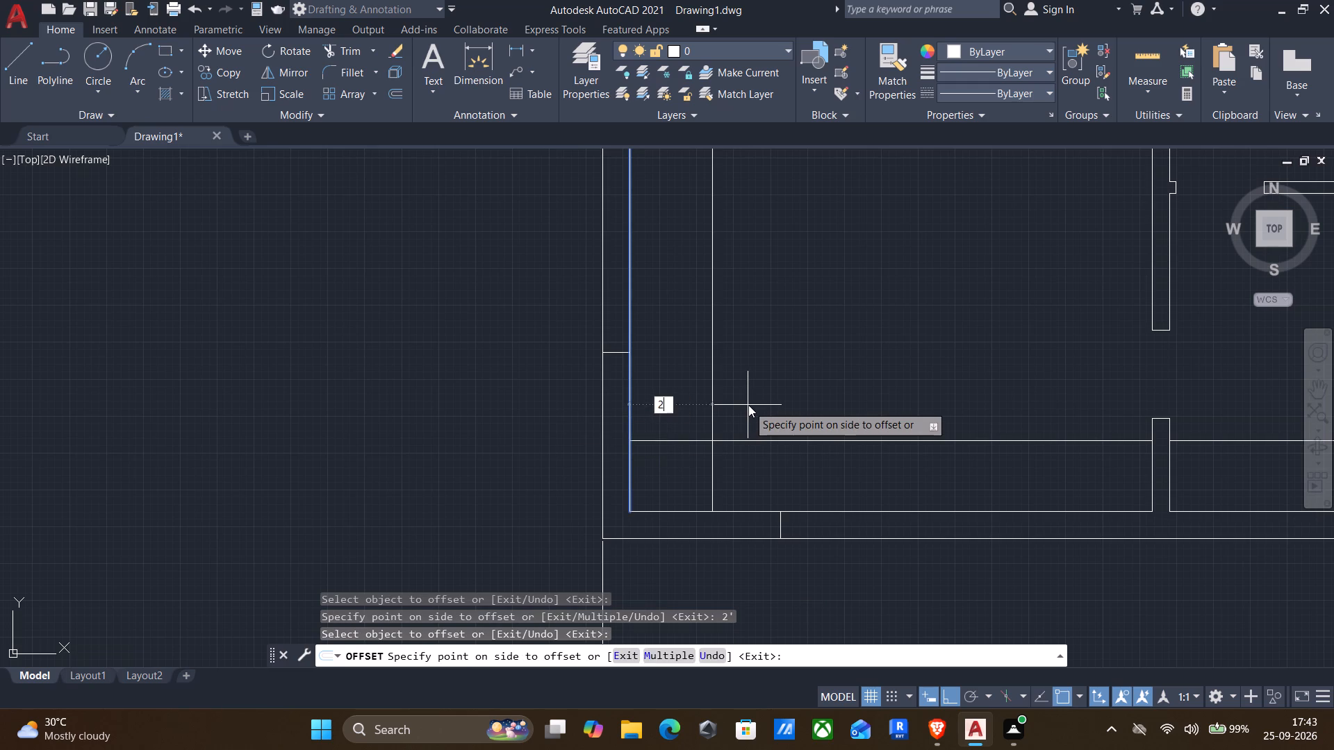
key(Return)
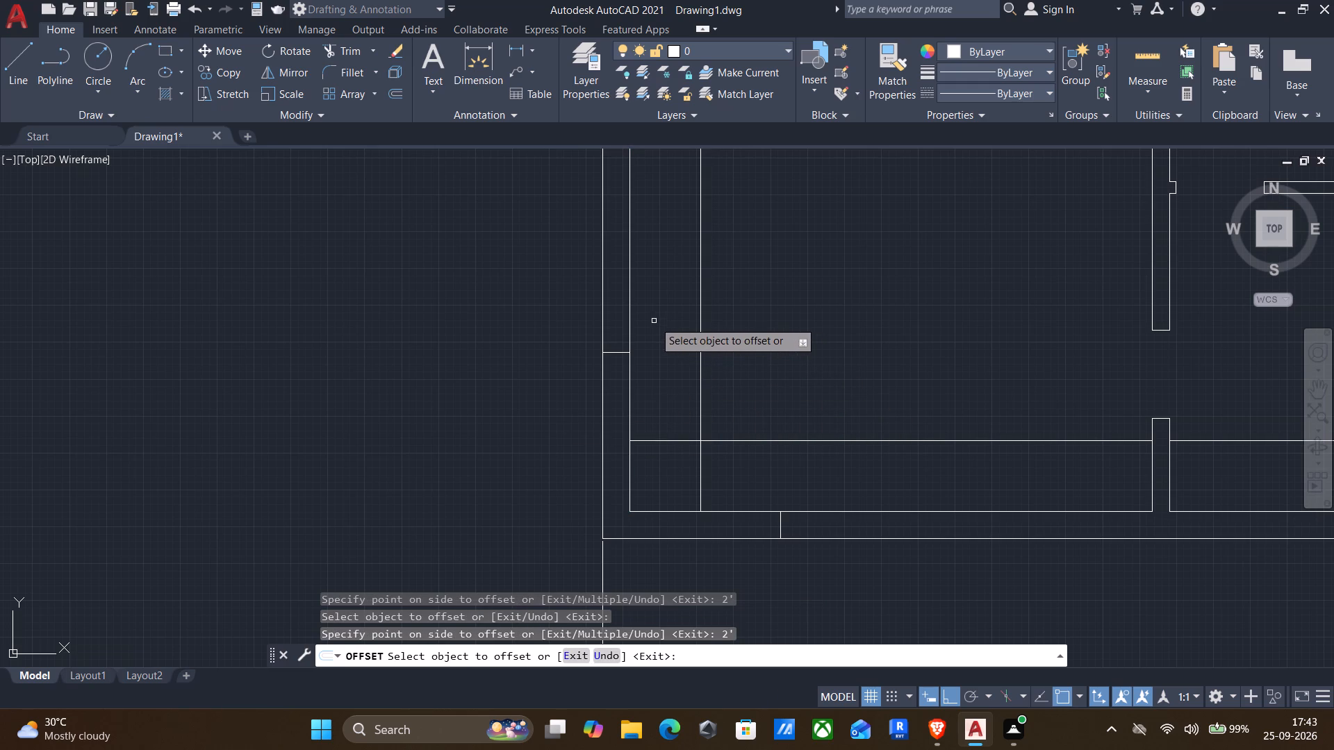
Offset the same inner west wall line of the large room 1'6" eastward.
click(629, 302)
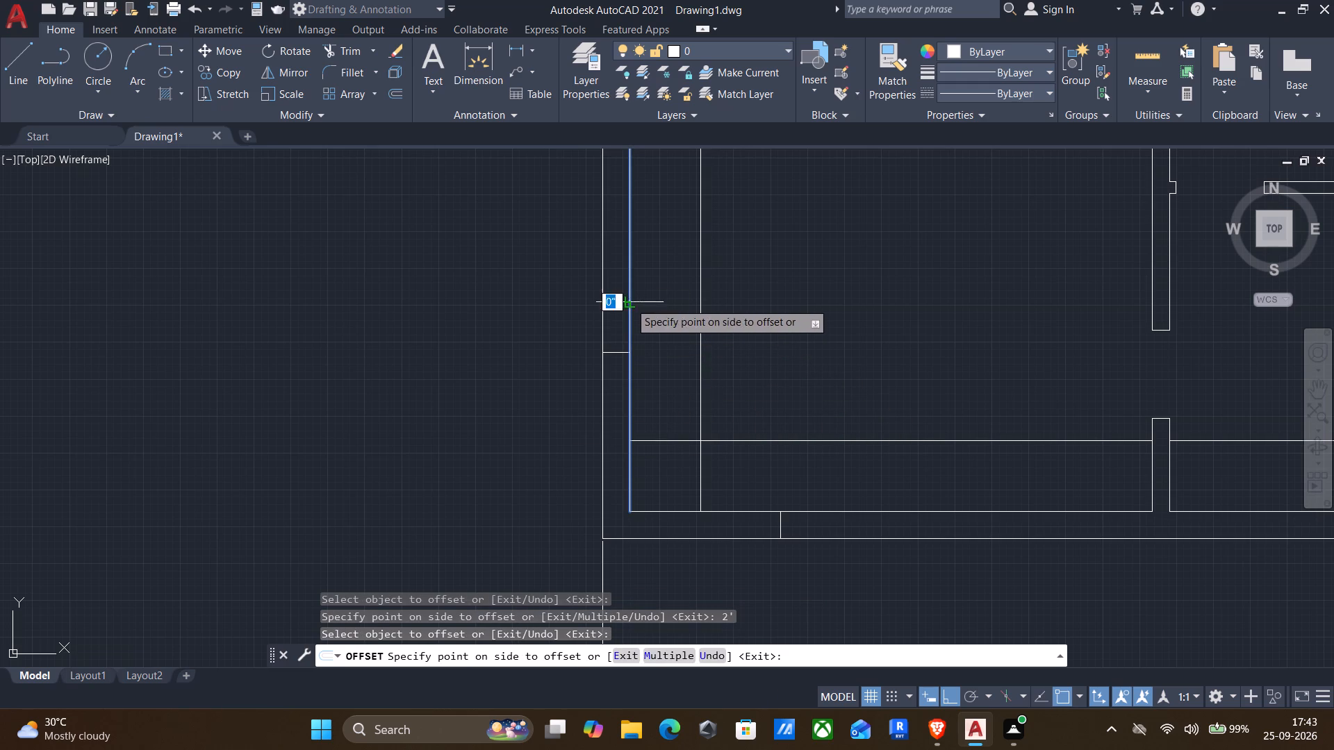
key(1)
text('6)
key(shift+quotedbl)
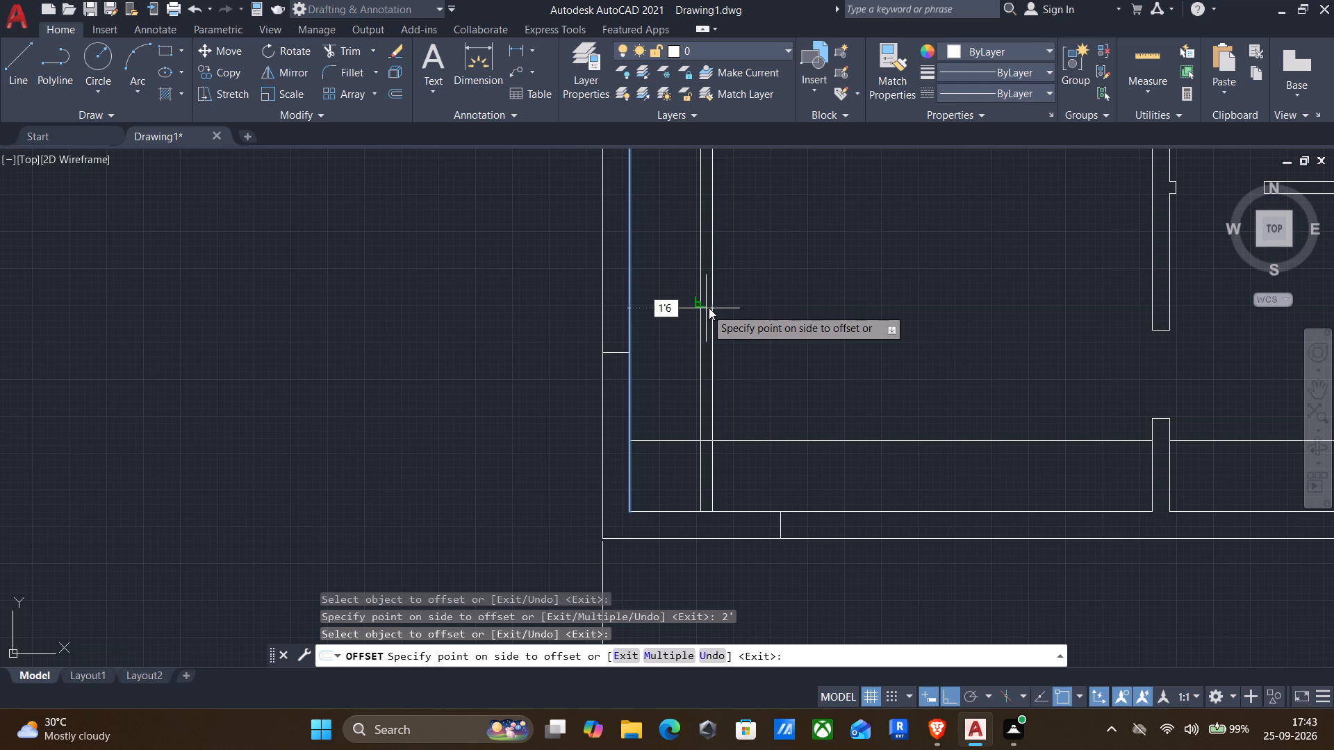
key(Return)
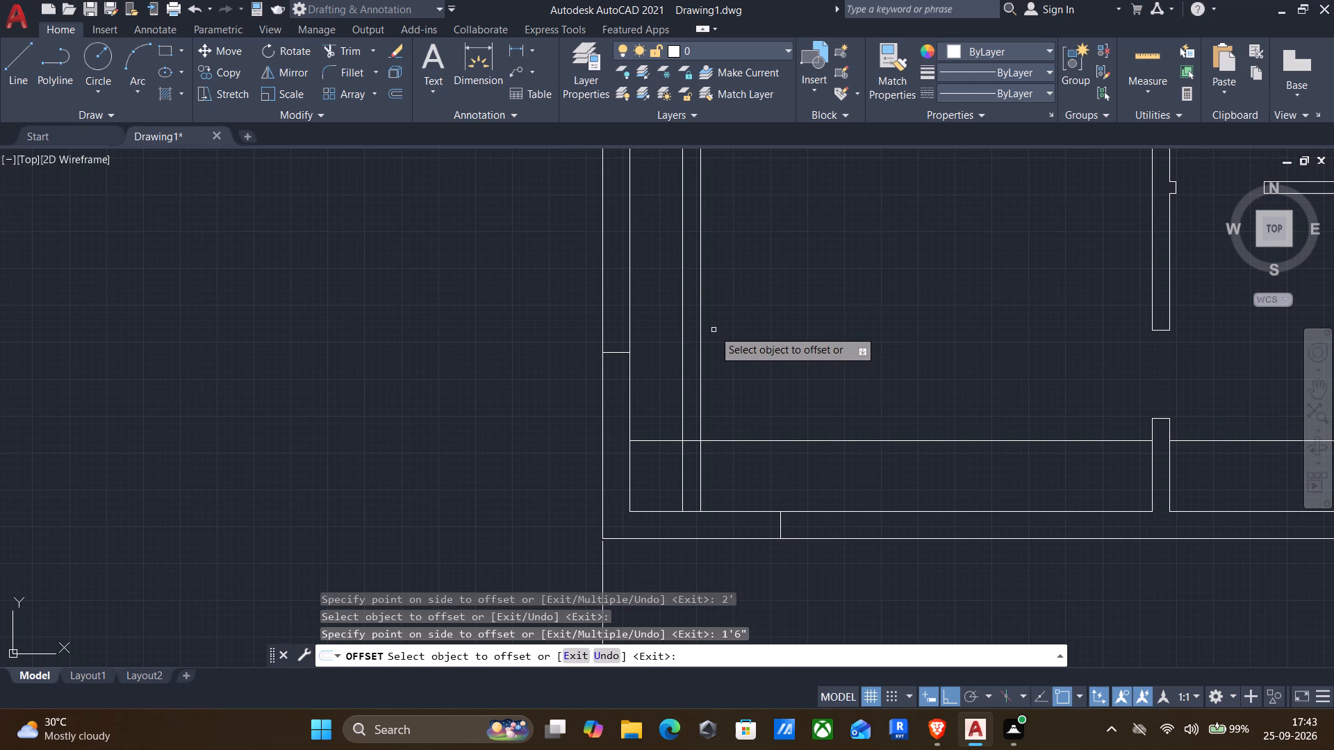
key(Return)
Draw a slanted line from the 1'6" offset line, level with the west wall's short cross line, down to the 2' offset line.
key(l)
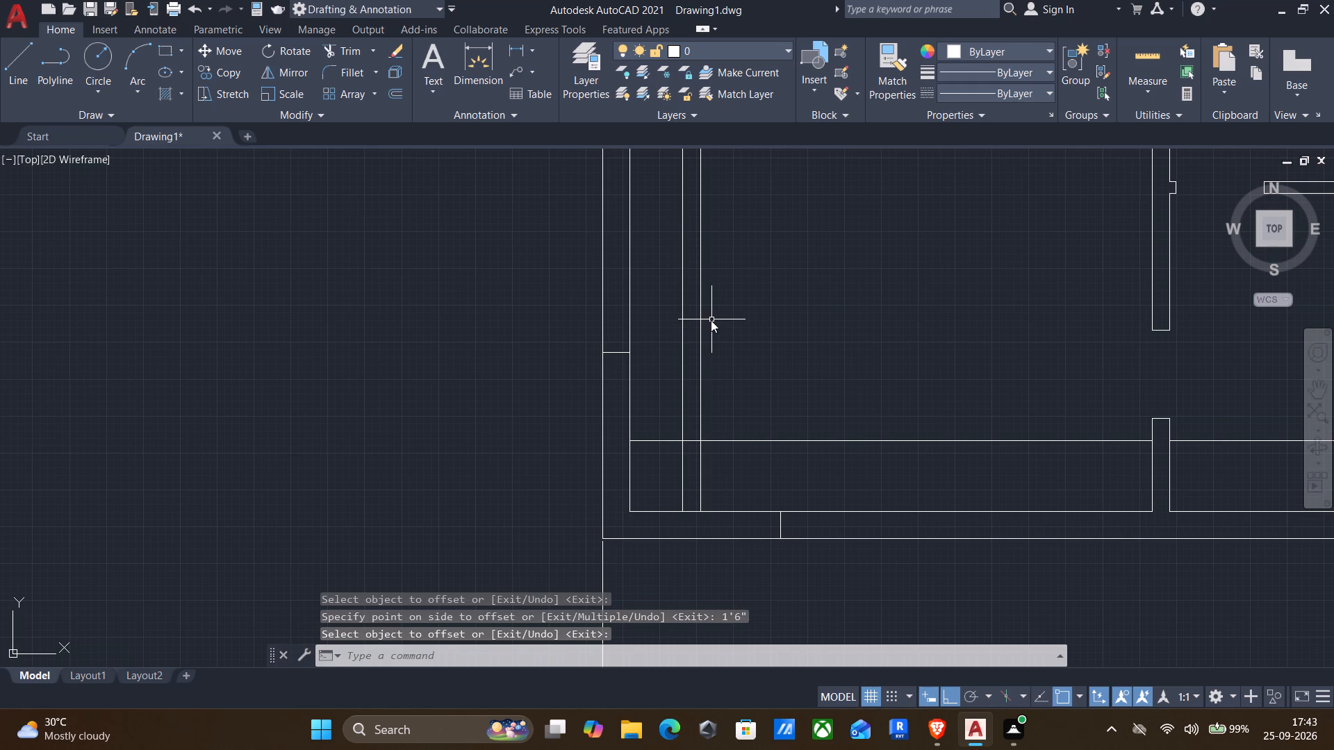
key(Return)
scroll(711, 340, up, 2)
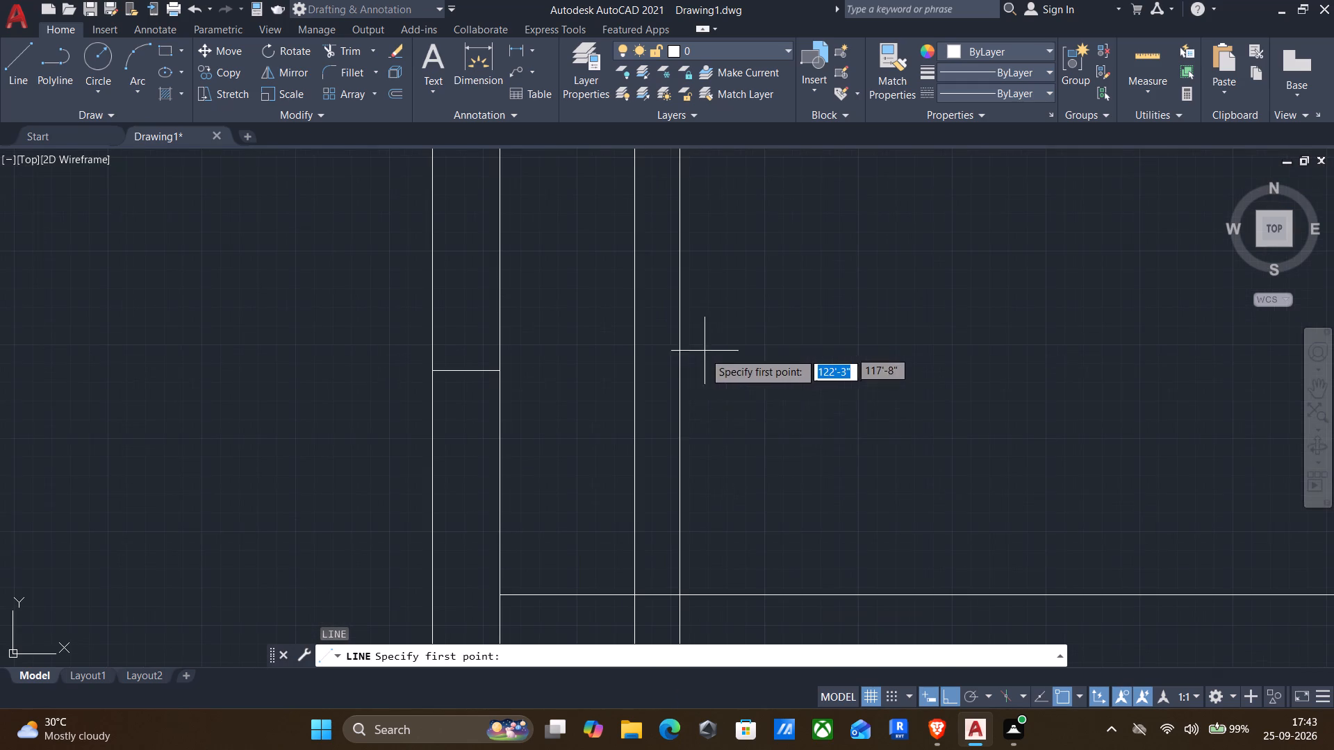
click(638, 370)
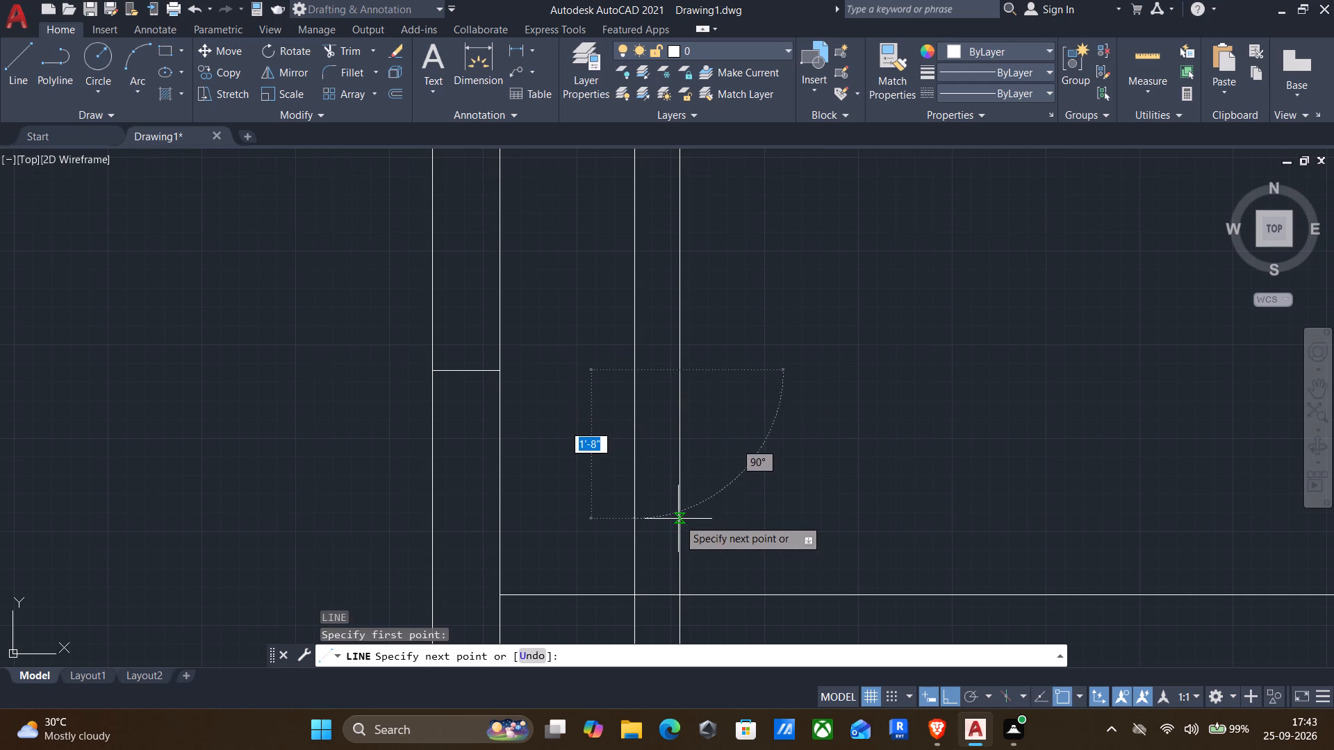
click(678, 519)
key(Return)
scroll(761, 449, down, 1)
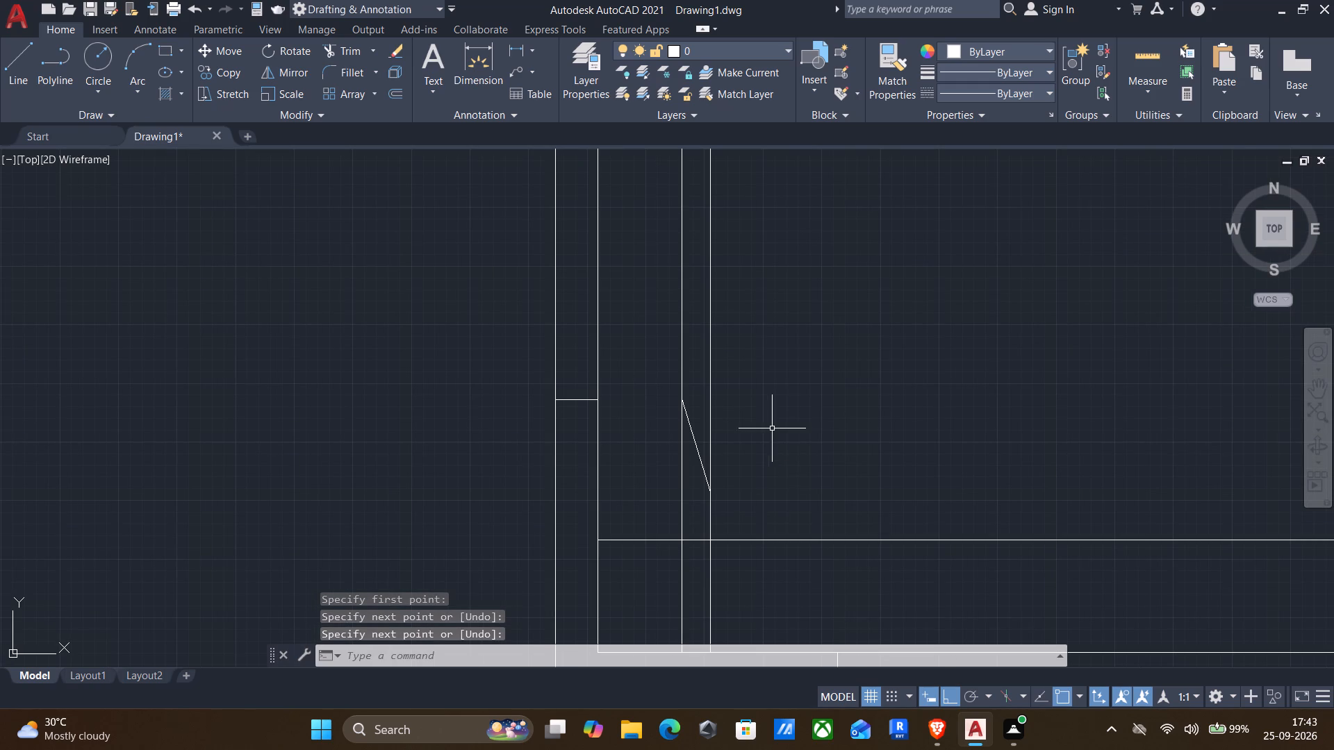
Trim the 2' vertical offset line above the slanted line's lower end.
text(tr)
key(Return)
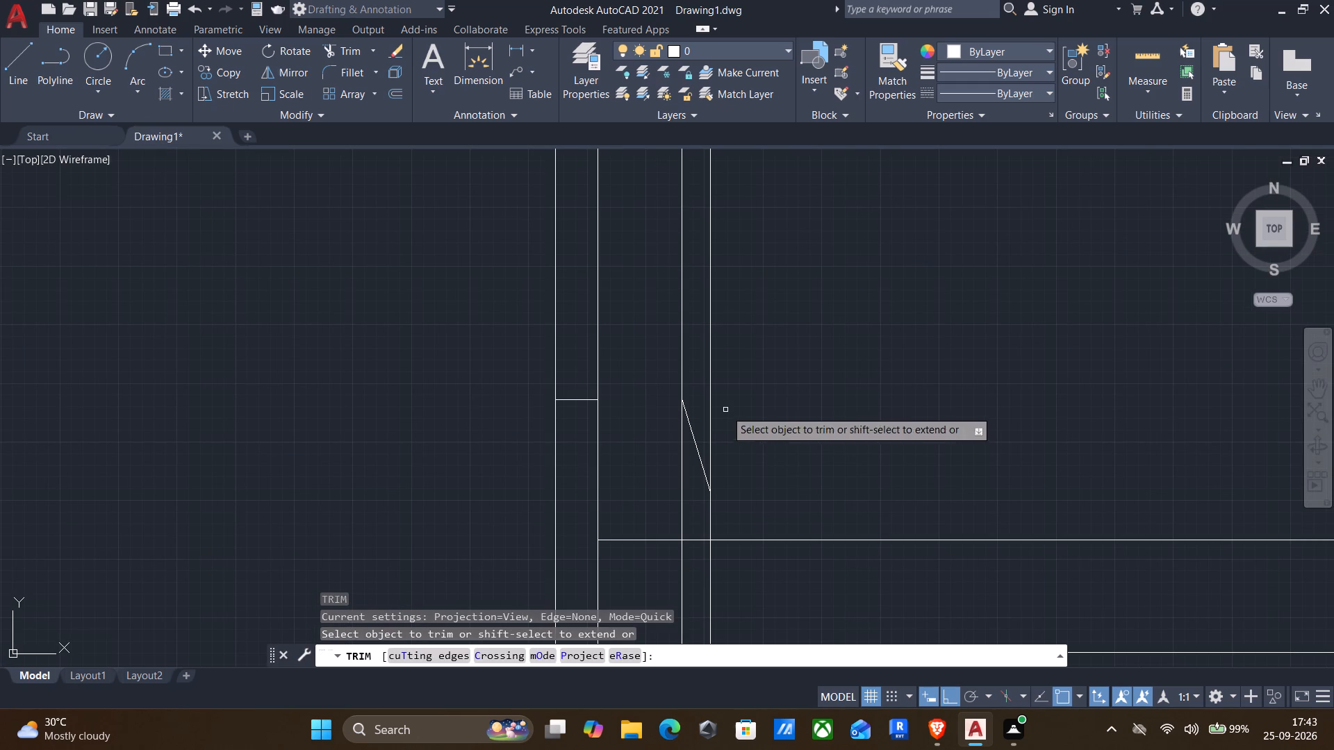
drag(705, 415, 741, 387)
scroll(736, 397, down, 2)
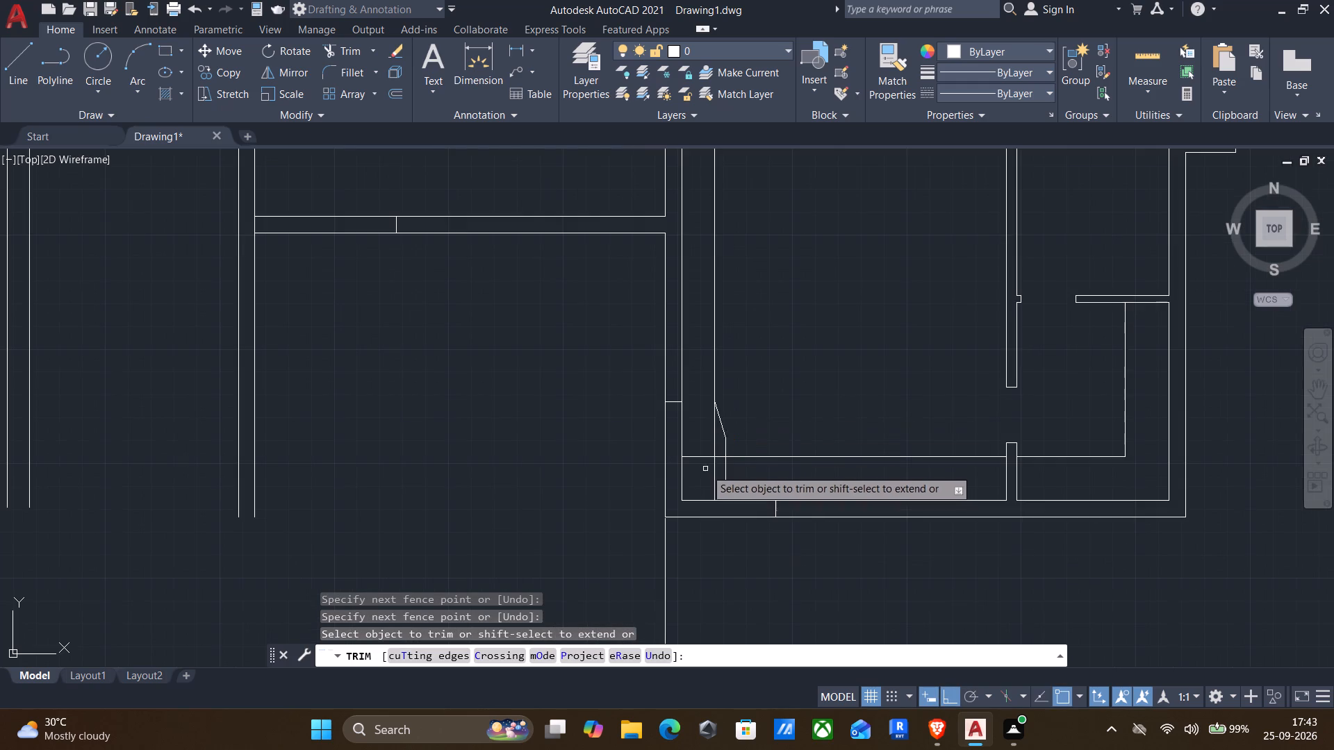
Trim away the horizontal 2' offset line across the large room's south side.
scroll(703, 465, up, 2)
drag(702, 464, 690, 372)
scroll(749, 459, up, 1)
drag(741, 454, 739, 409)
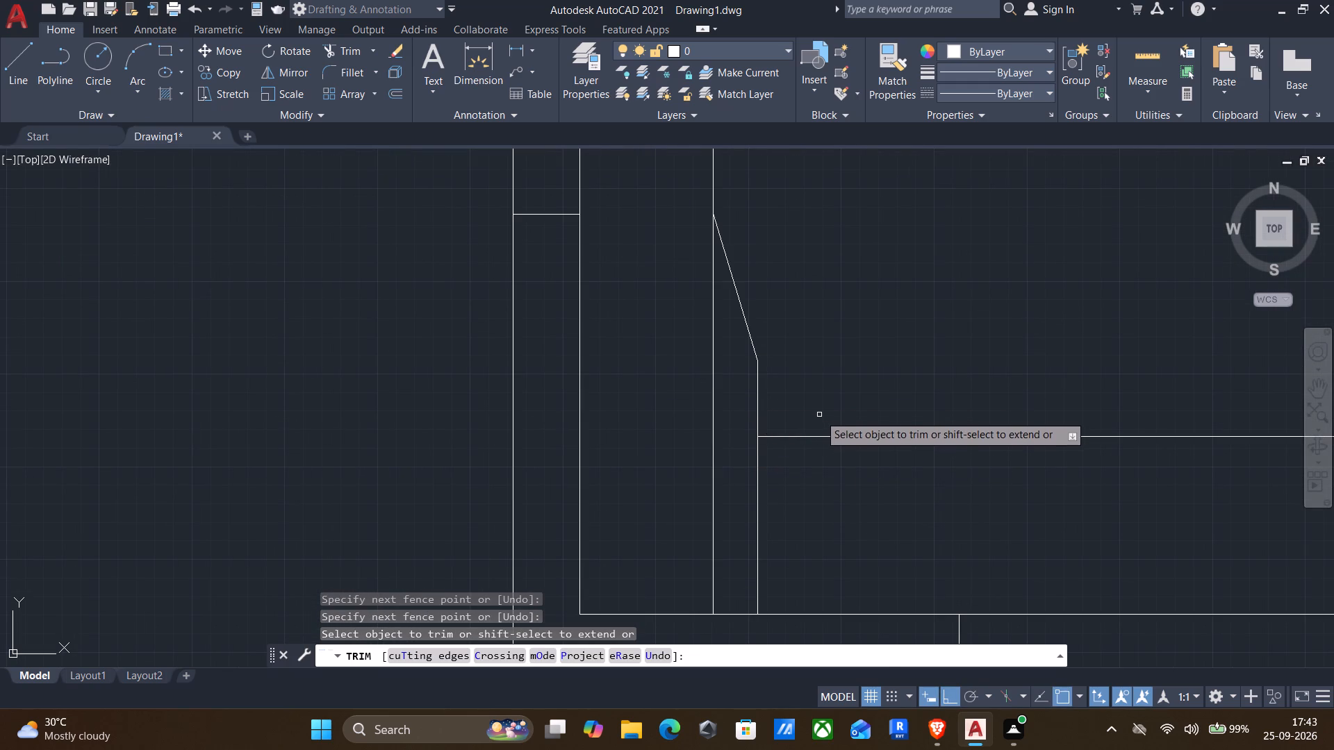
scroll(891, 435, down, 3)
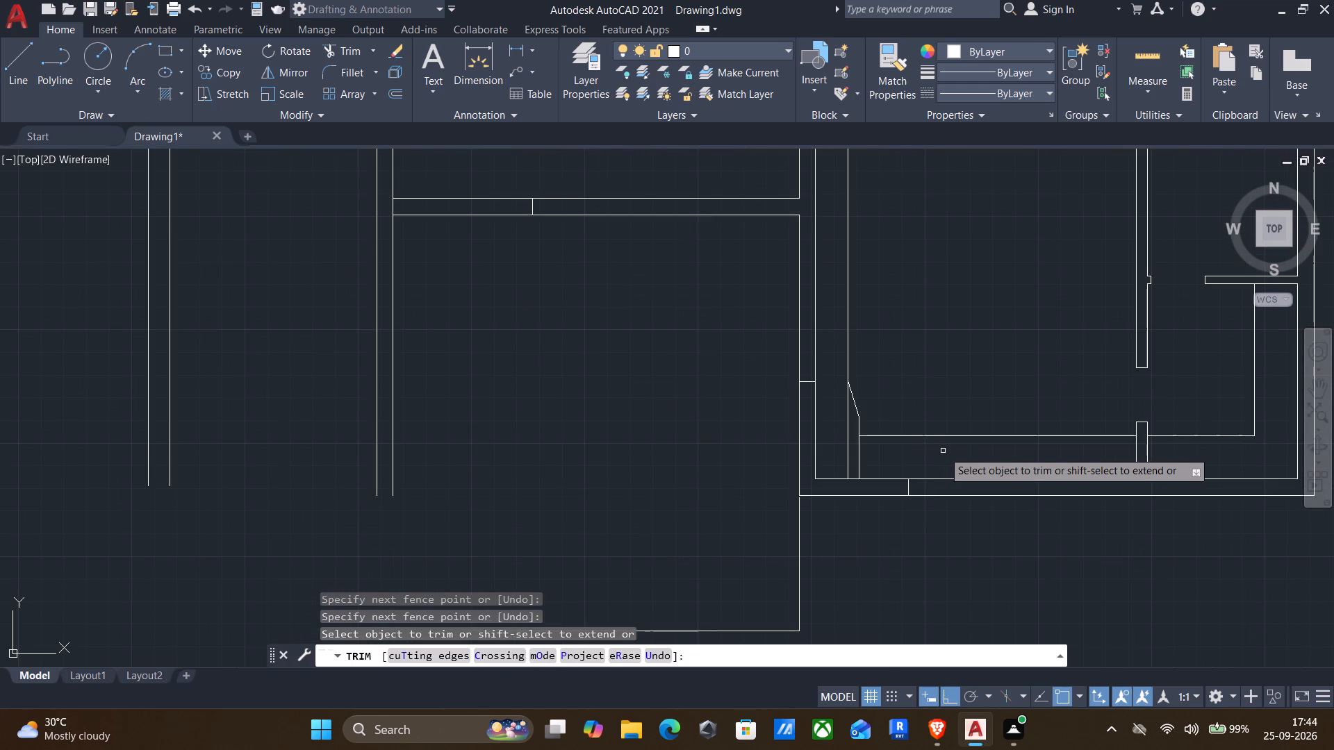
drag(955, 461, 954, 403)
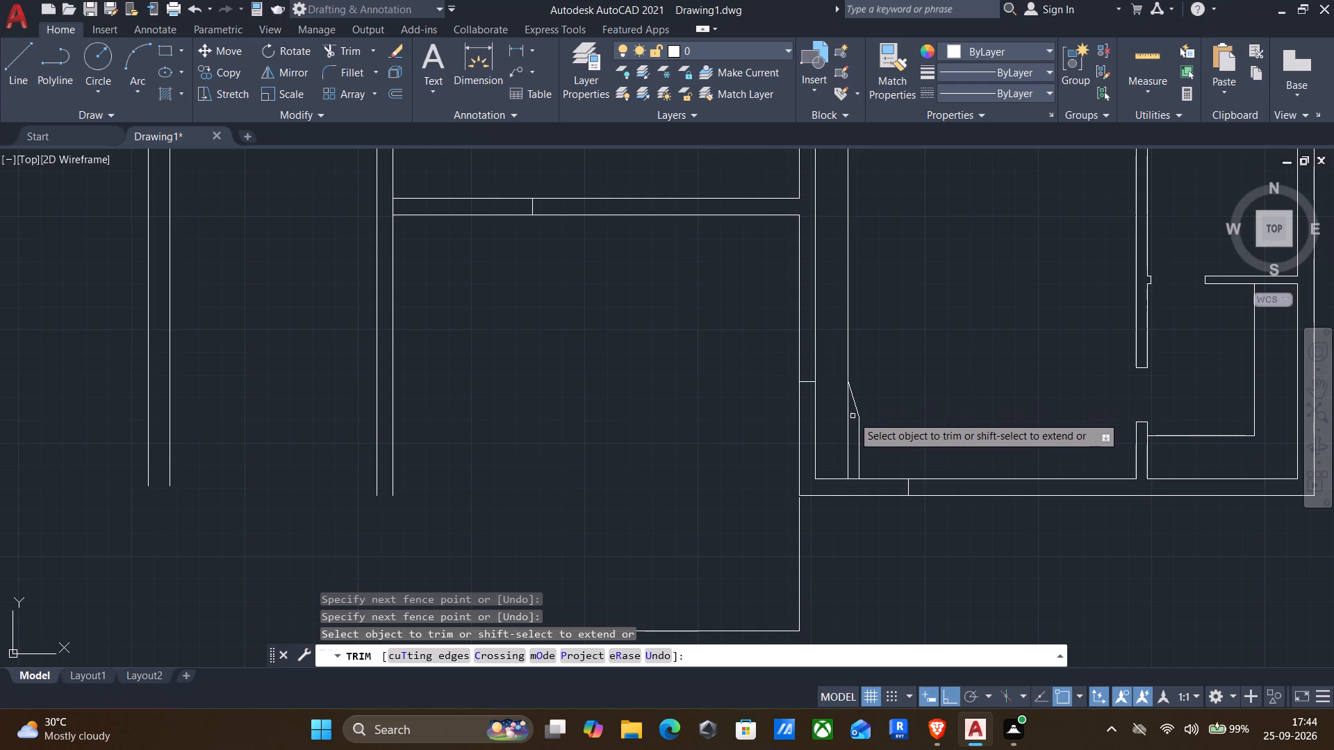
Trim the 1'6" offset line below the slanted line's upper end.
click(846, 426)
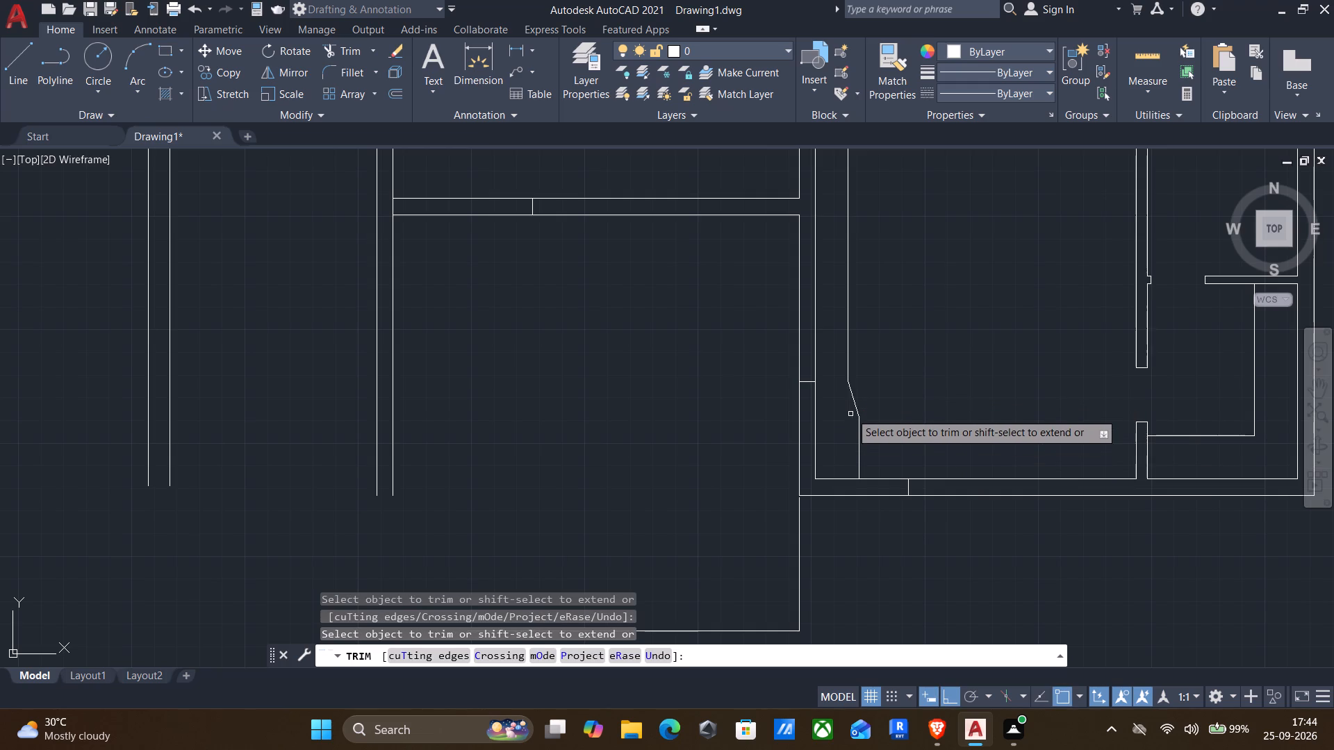
middle_drag(882, 362, 939, 435)
middle_drag(939, 408, 952, 491)
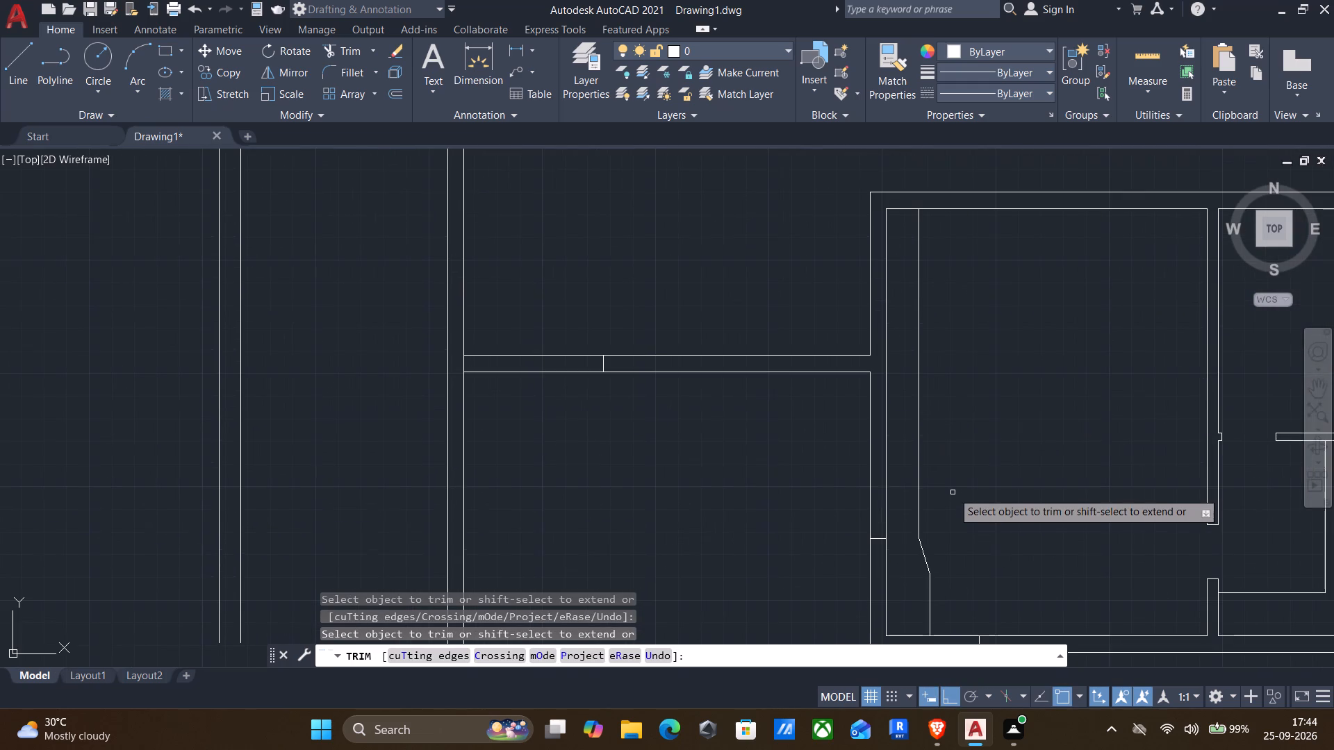
scroll(957, 440, down, 1)
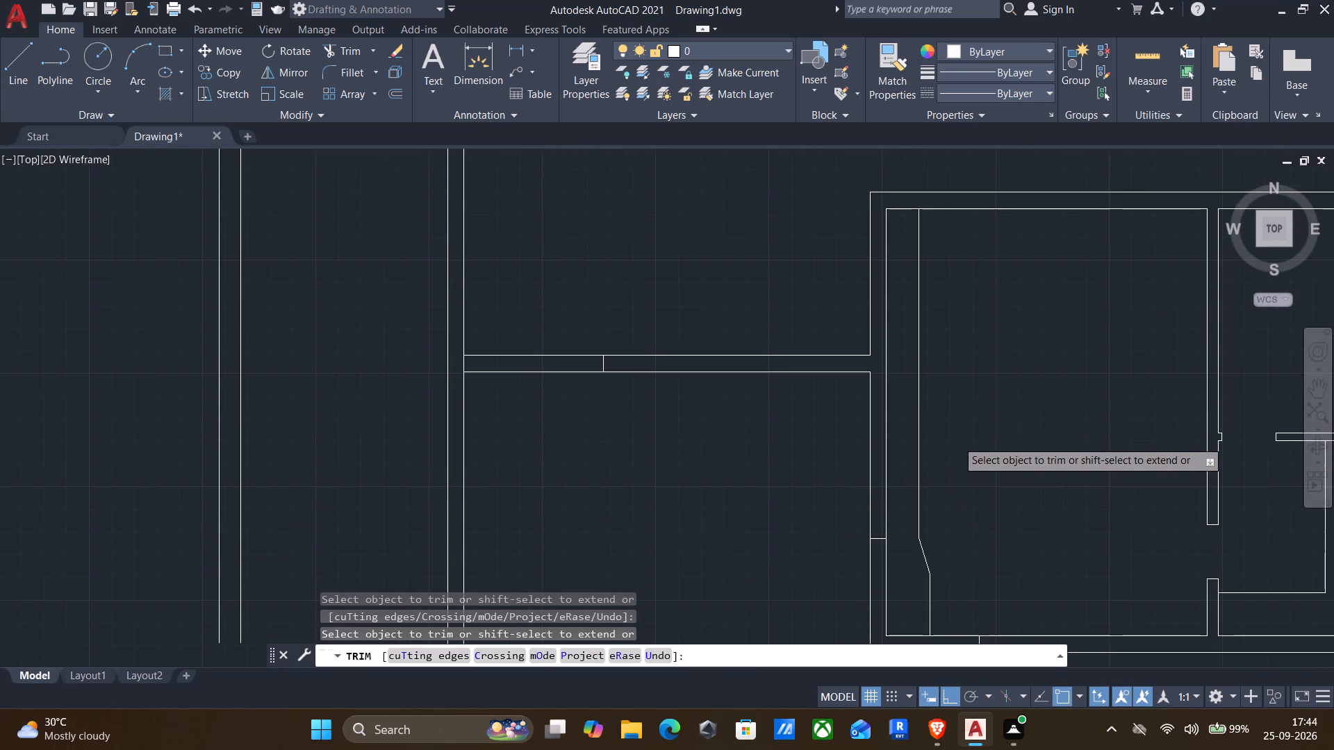
middle_drag(957, 439, 959, 453)
key(Return)
Draw a short horizontal line from the large room's inner west wall to the 1'6" offset line, just north of the adjoining west partition.
key(l)
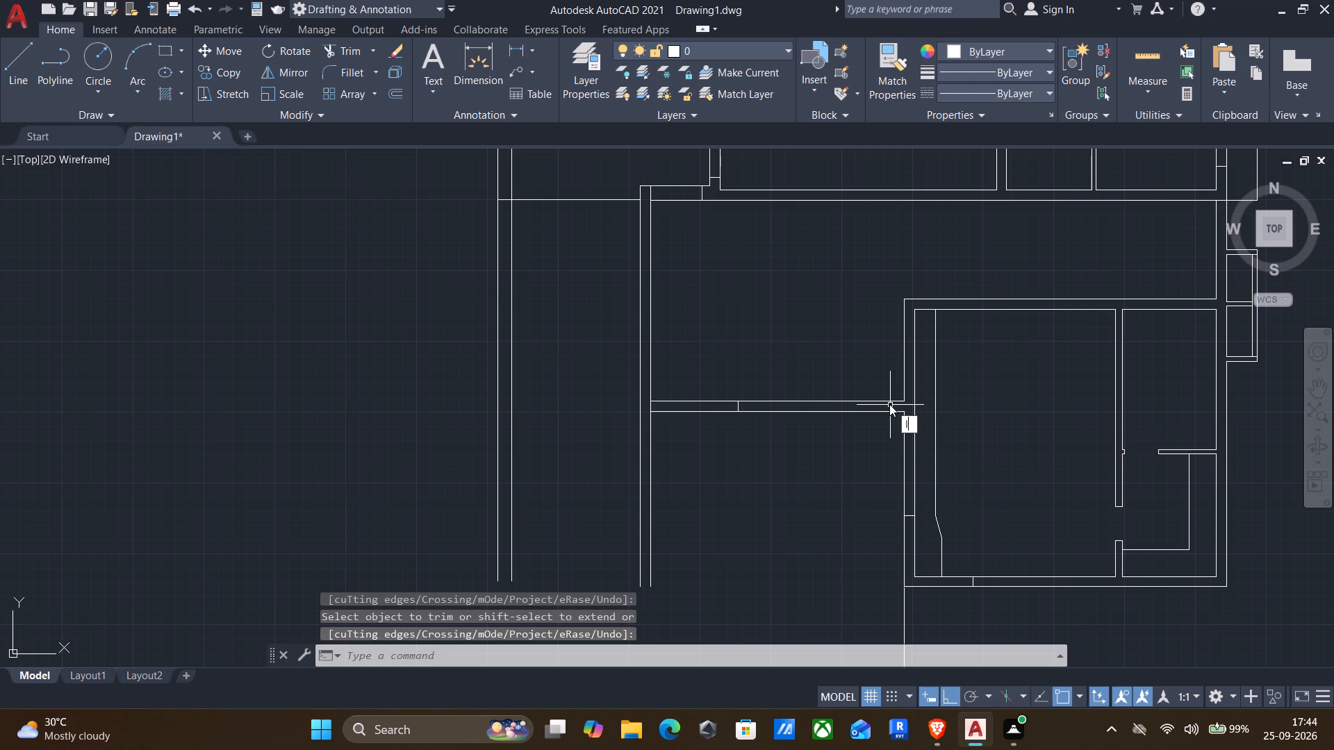
key(Return)
scroll(887, 404, up, 3)
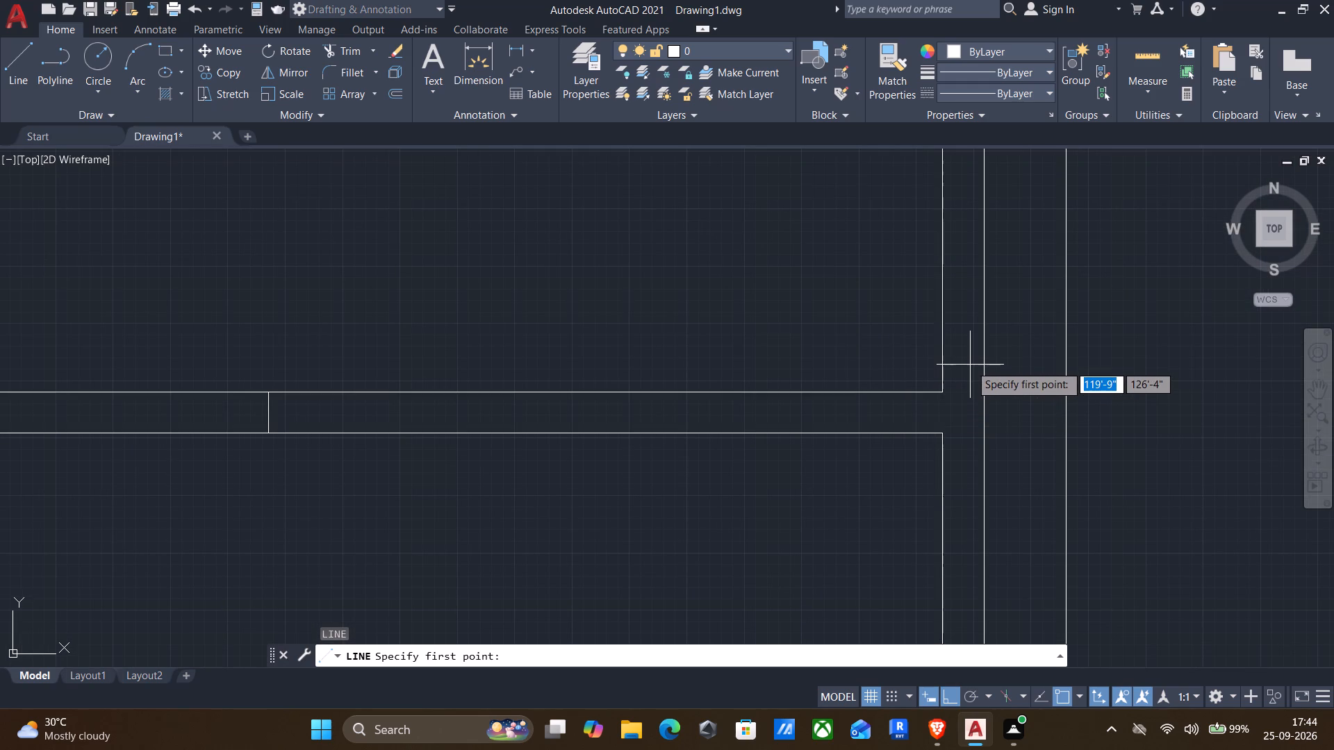
click(981, 316)
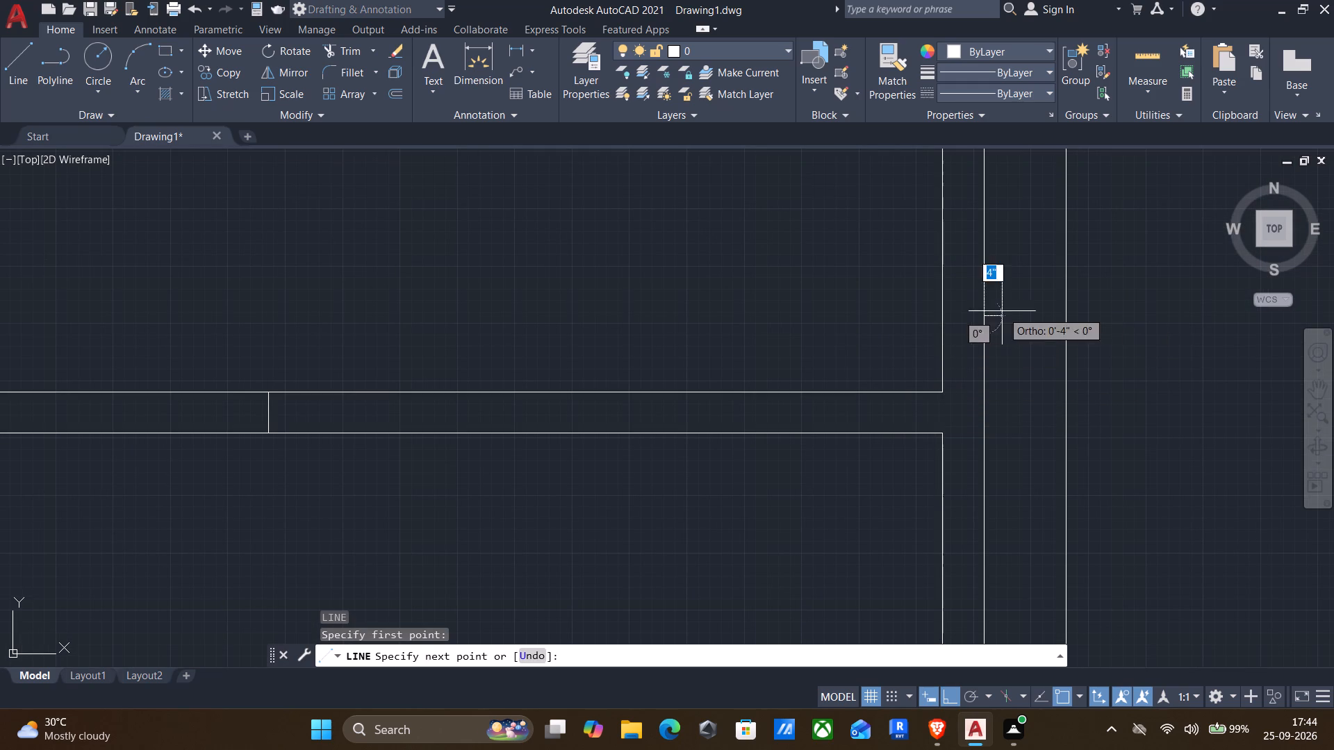
click(1073, 316)
key(Return)
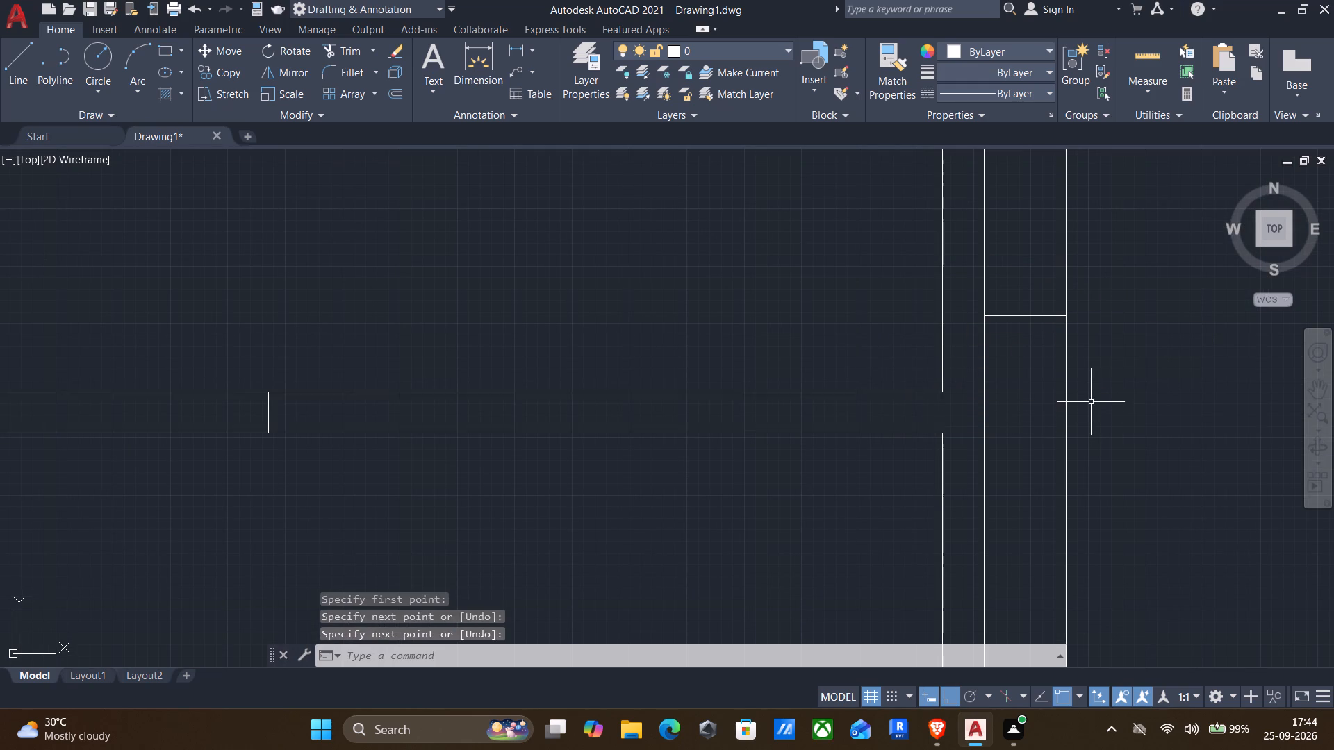
Trim the 1'6" offset line above the new short horizontal line.
text(tr)
key(Return)
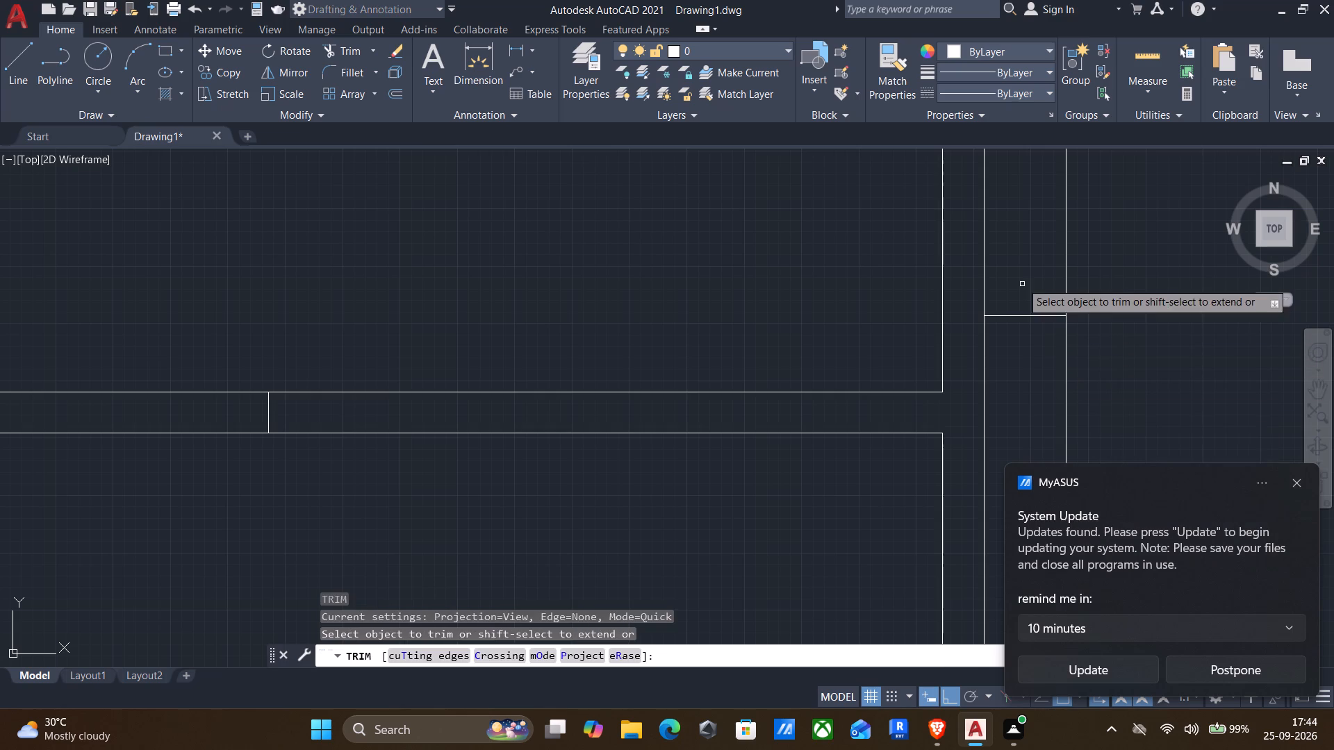
drag(1014, 262, 1106, 290)
key(Escape)
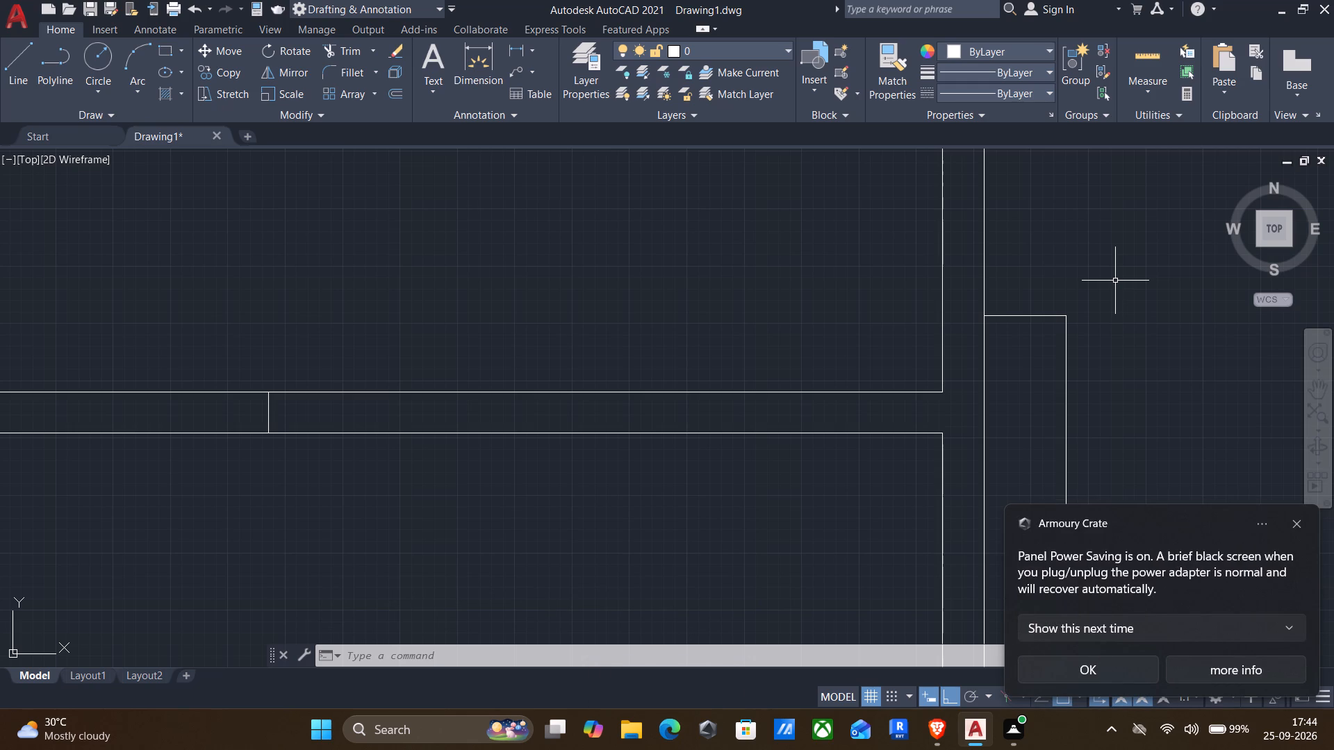
Draw a short vertical line across the north wall at the large room's inner northwest corner.
scroll(825, 435, down, 1)
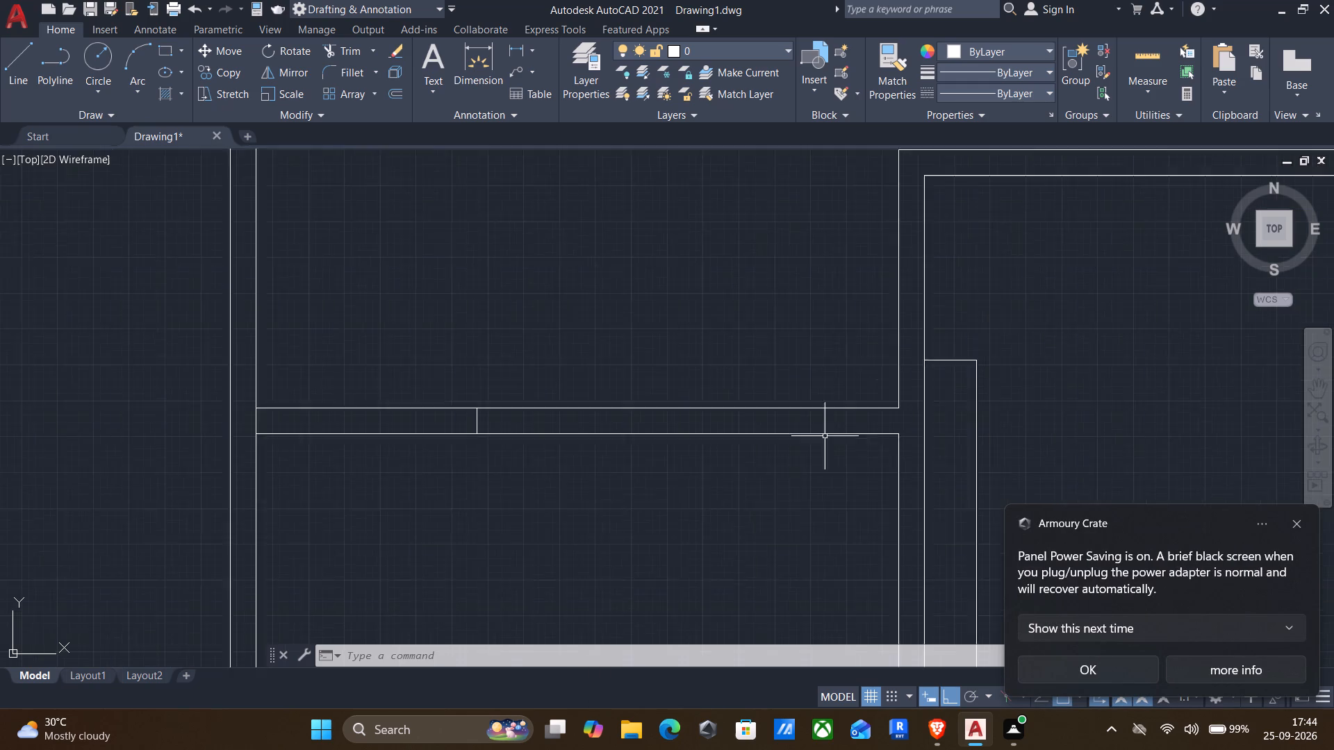
scroll(823, 437, down, 1)
middle_drag(778, 468, 828, 386)
scroll(830, 368, down, 1)
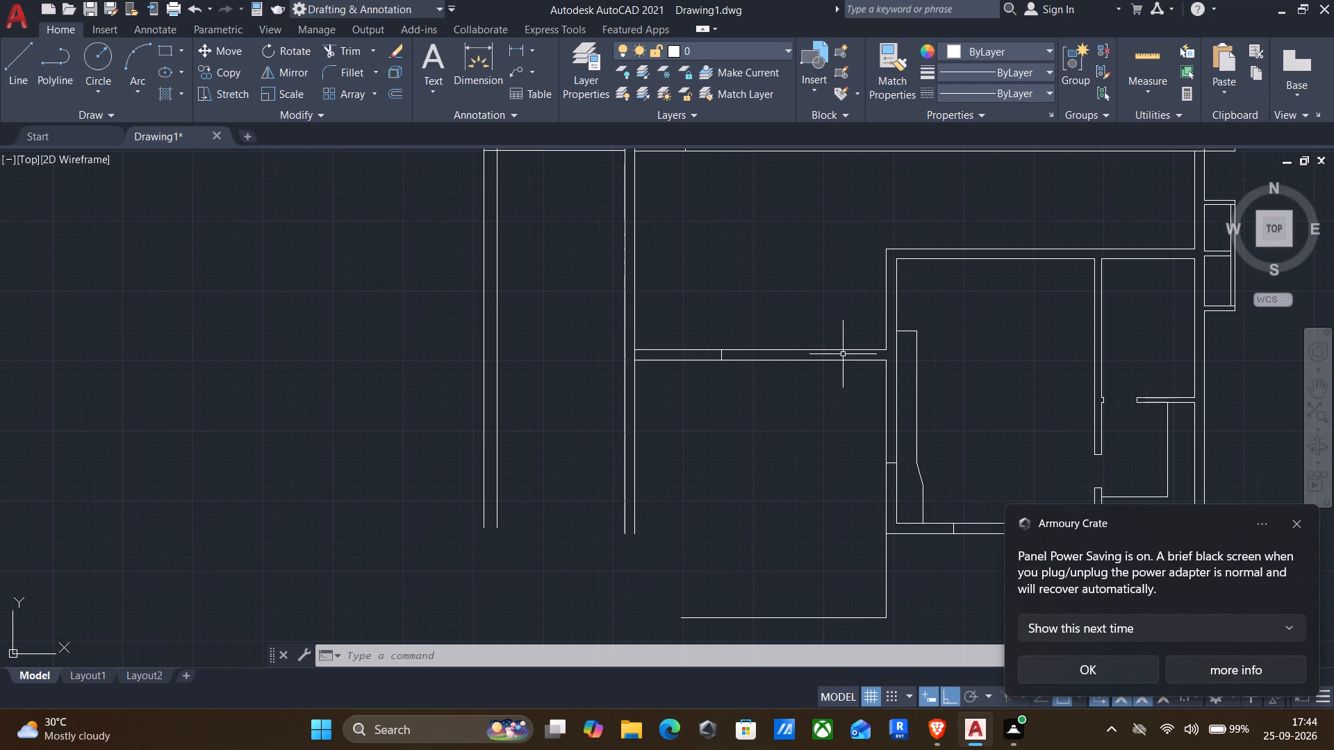
key(l)
key(Return)
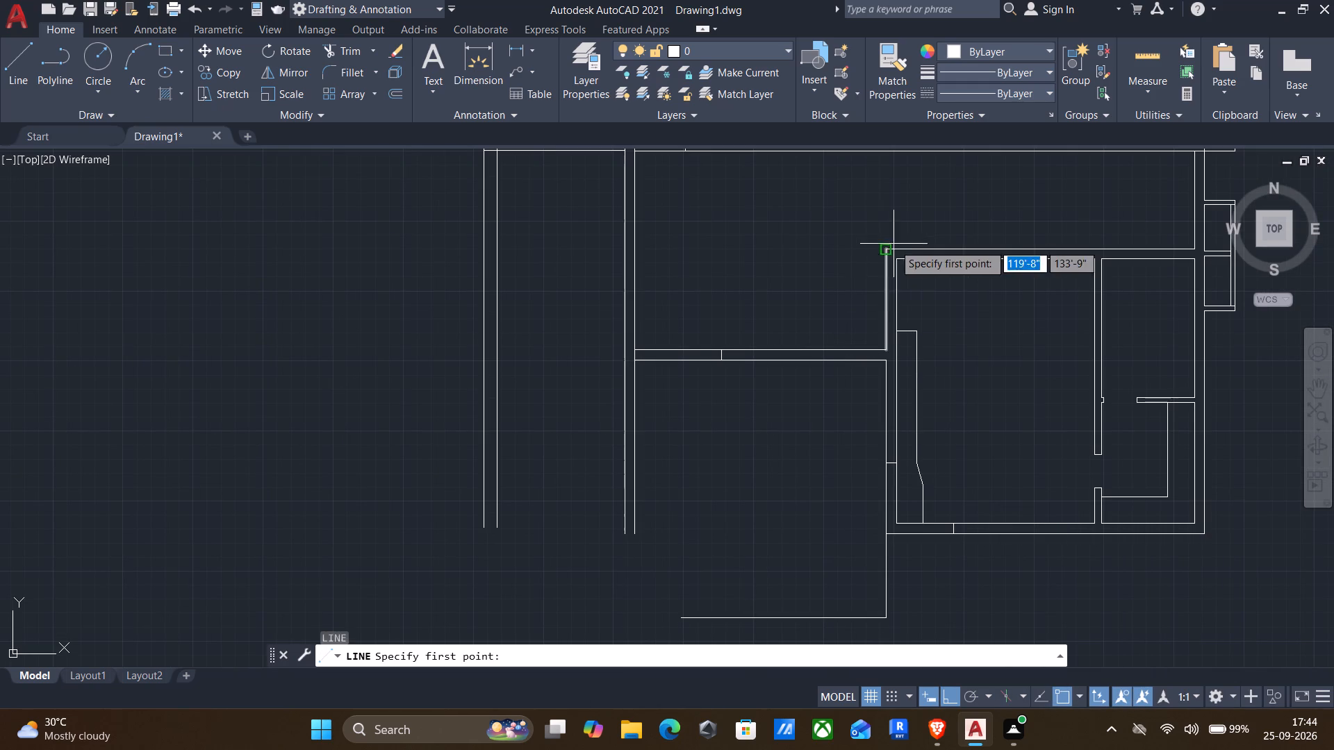
scroll(895, 244, up, 3)
drag(882, 308, 882, 297)
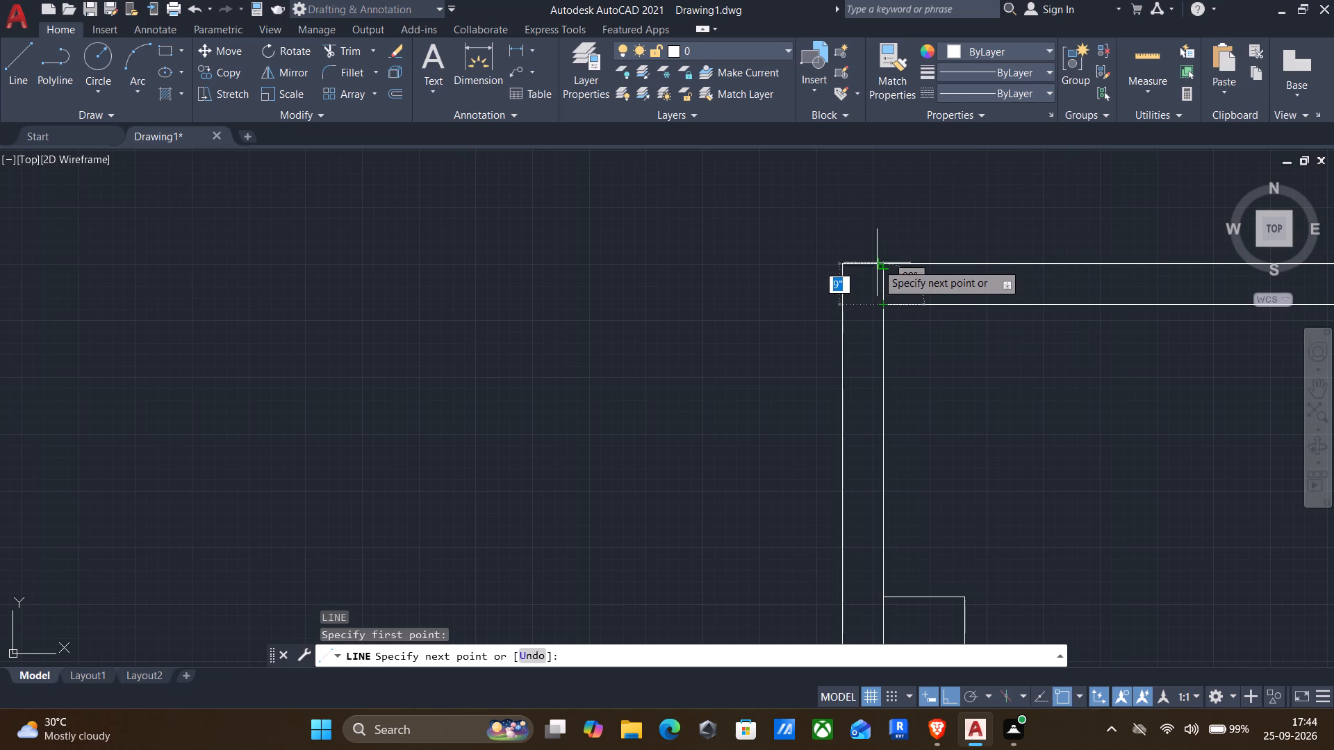
click(882, 260)
key(Return)
Offset the short vertical line at the large room's northwest corner 2" eastward.
key(o)
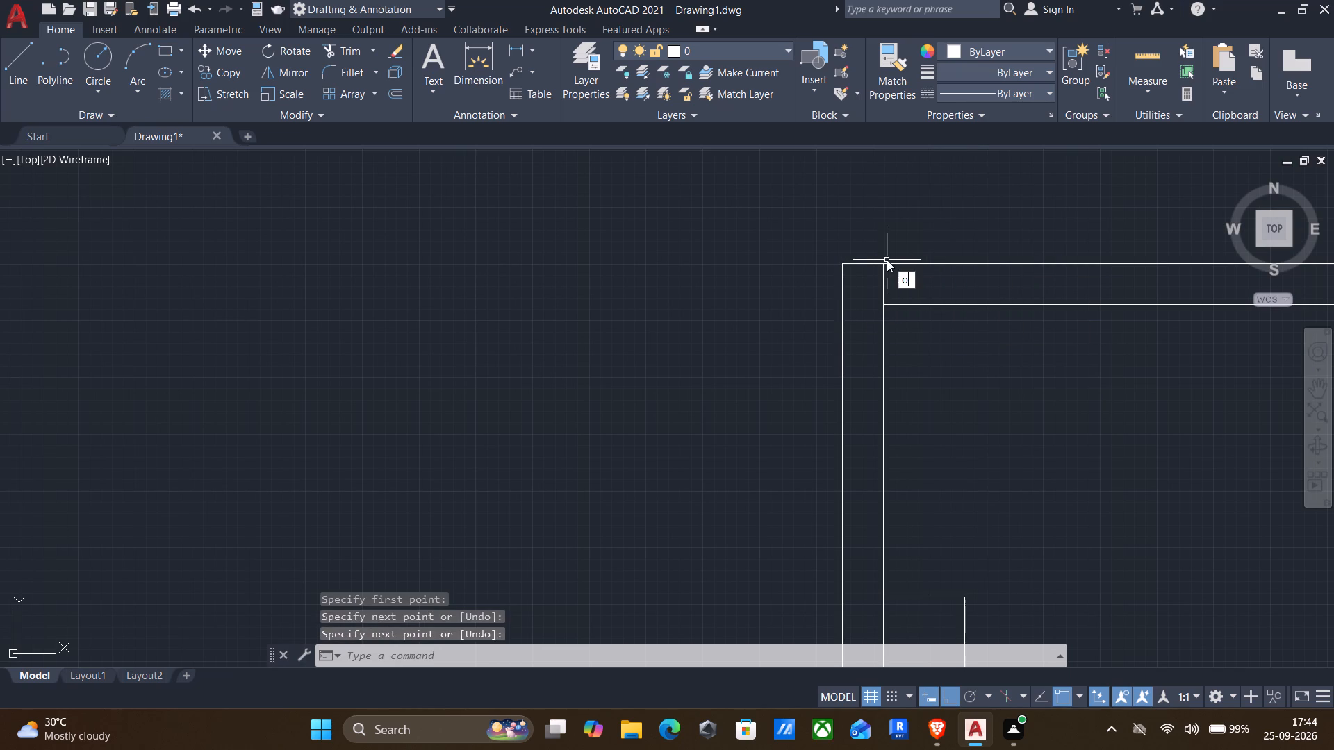
key(Return)
drag(877, 292, 900, 285)
click(921, 278)
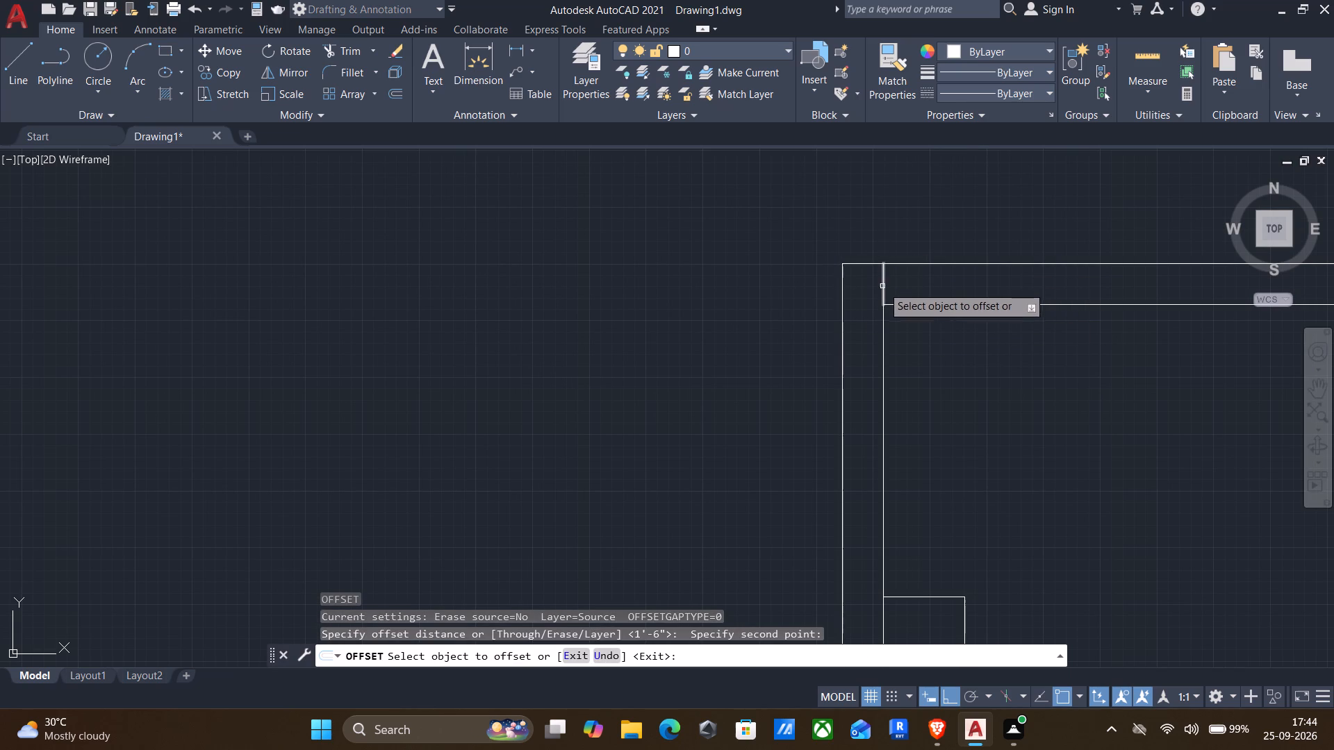
click(880, 289)
click(884, 286)
key(2)
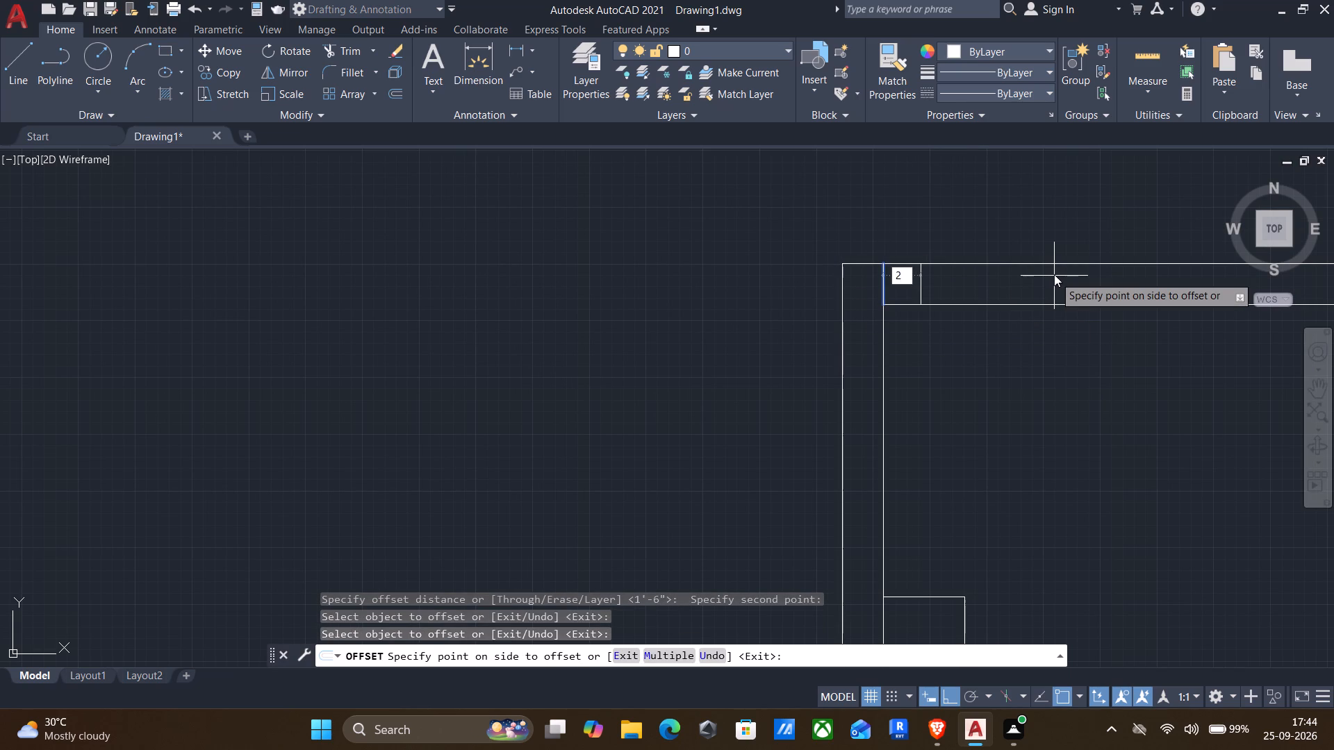
key(shift+quotedbl)
key(Return)
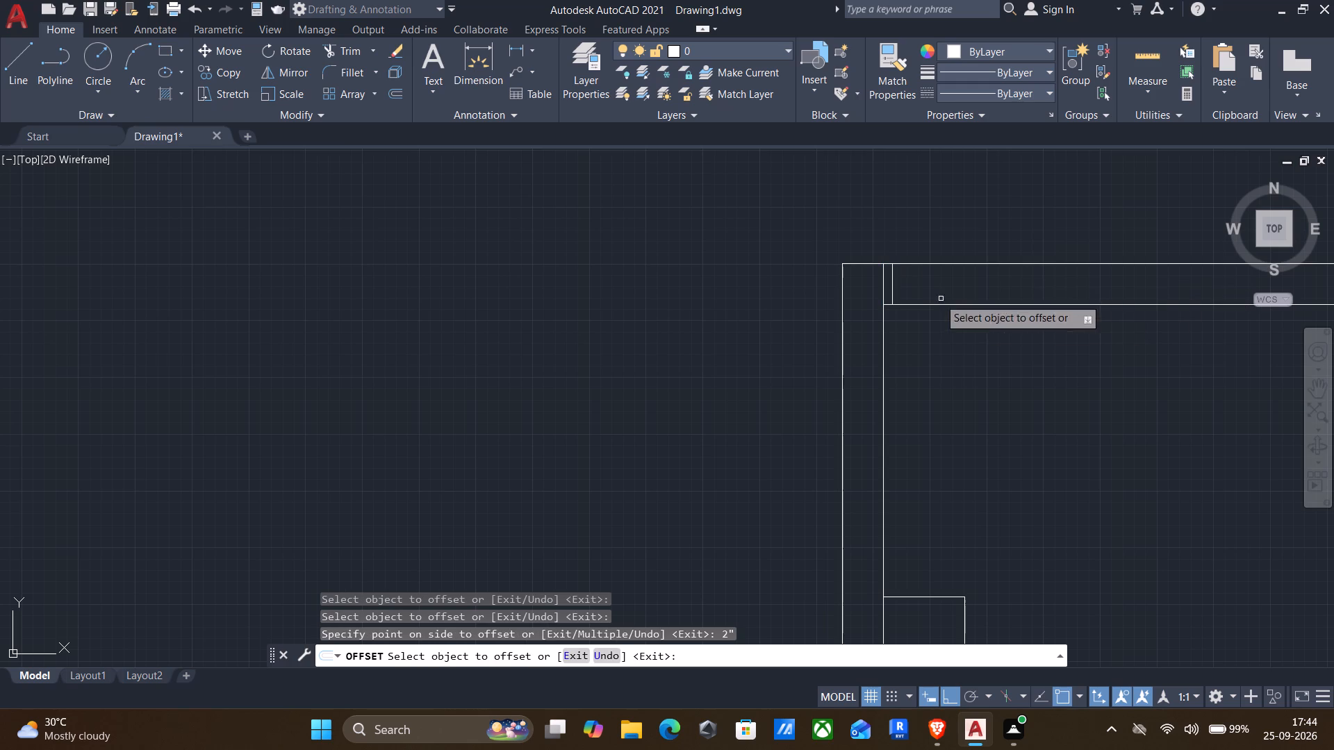
Offset the new short line in the large room's north wall 3' eastward.
click(891, 295)
key(3)
key(apostrophe)
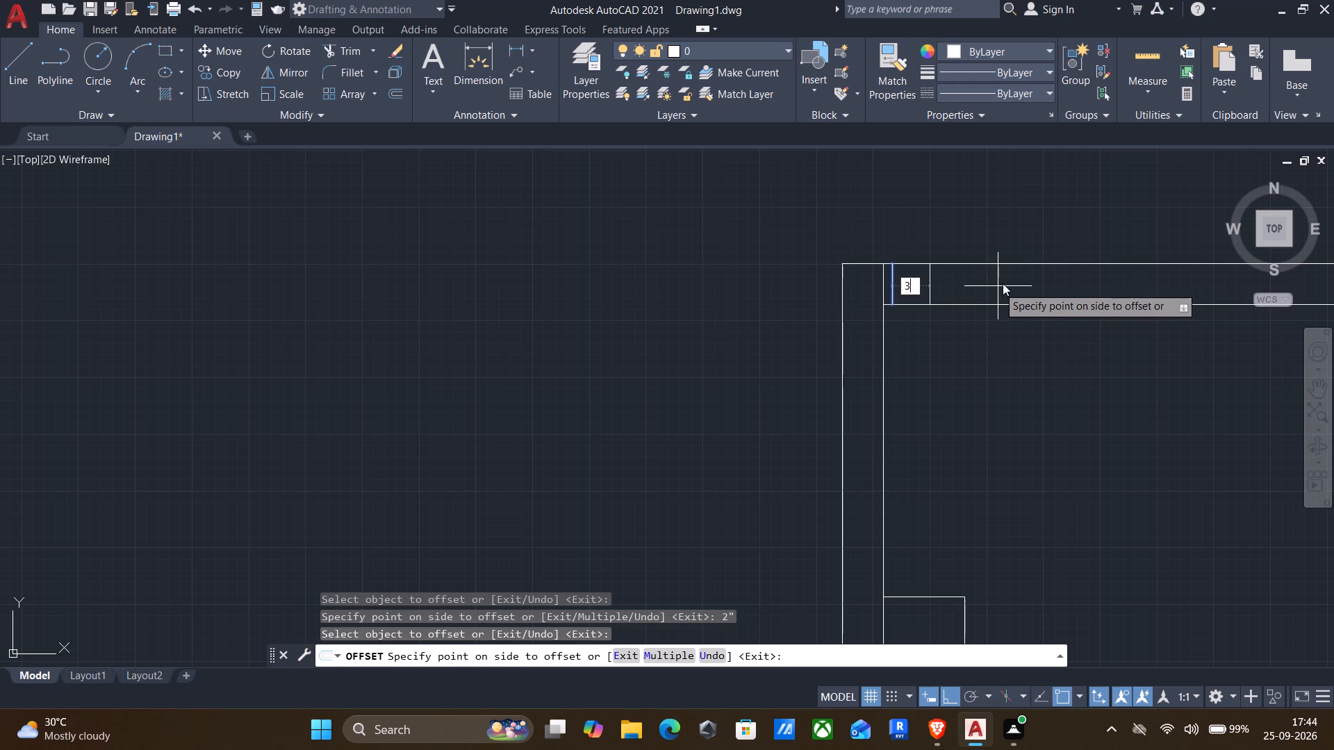
key(Return)
key(Return)
Trim the north wall lines between the two short lines for a doorway, and trim the line closing off the corner stub.
key(t)
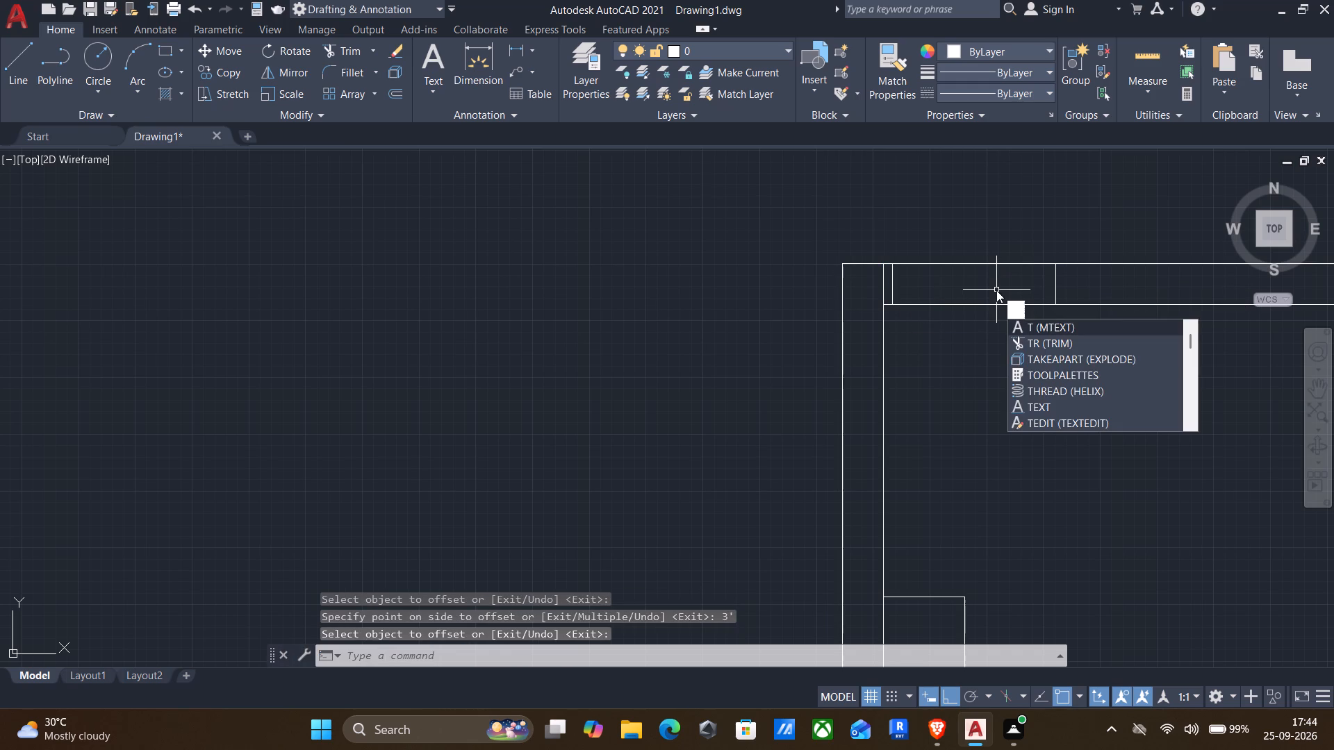
key(r)
key(Return)
drag(978, 233, 946, 378)
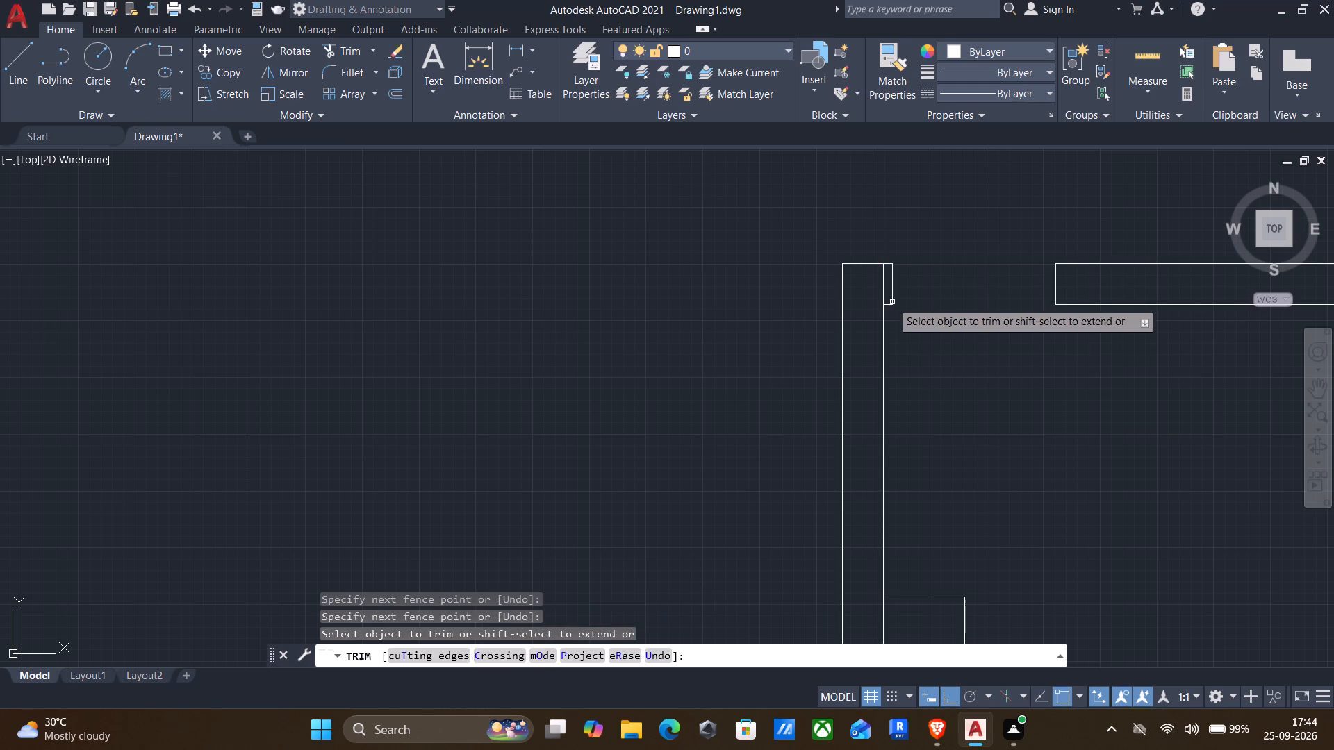
click(884, 287)
scroll(893, 311, down, 3)
middle_drag(847, 390, 867, 307)
key(Return)
middle_drag(848, 423, 898, 347)
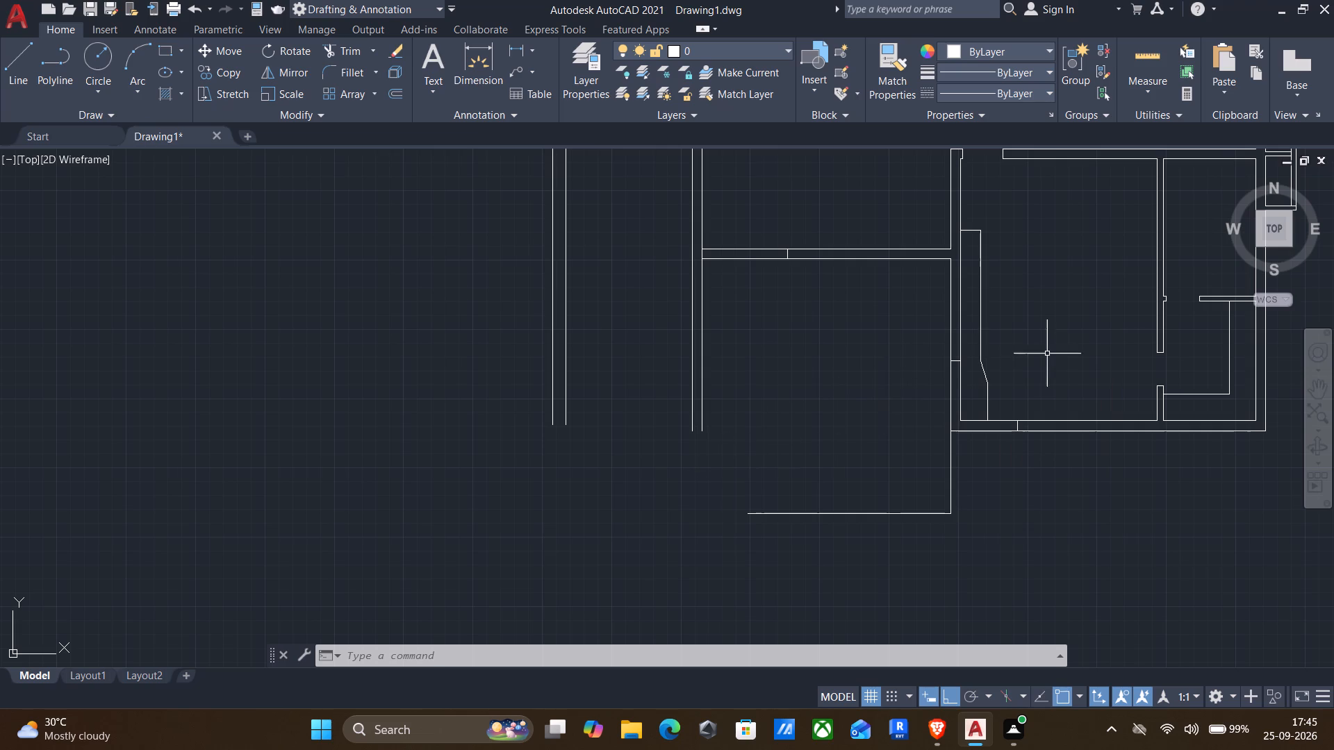
Draw centre lines inside the counter room's southwest corner walls, running west and south from the short cross lines' midpoints until they cross.
key(l)
key(Return)
scroll(1017, 428, up, 3)
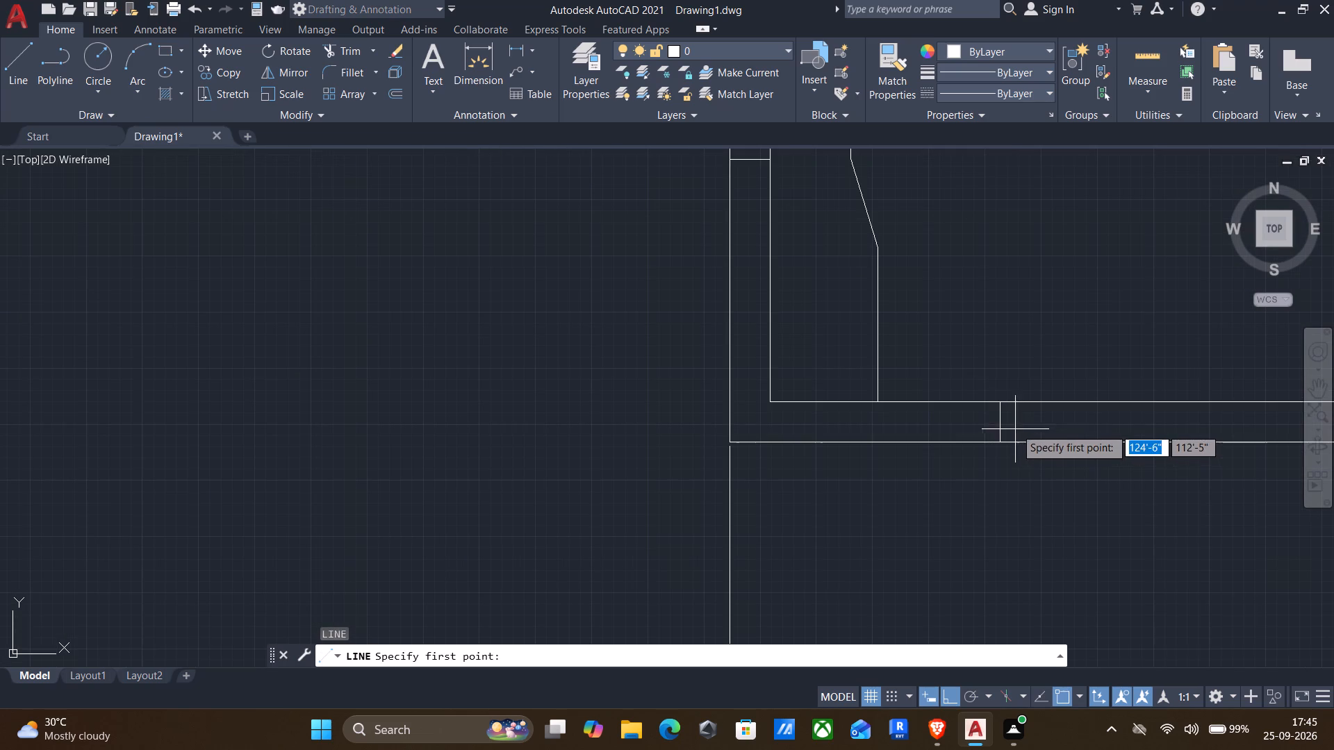
click(1000, 419)
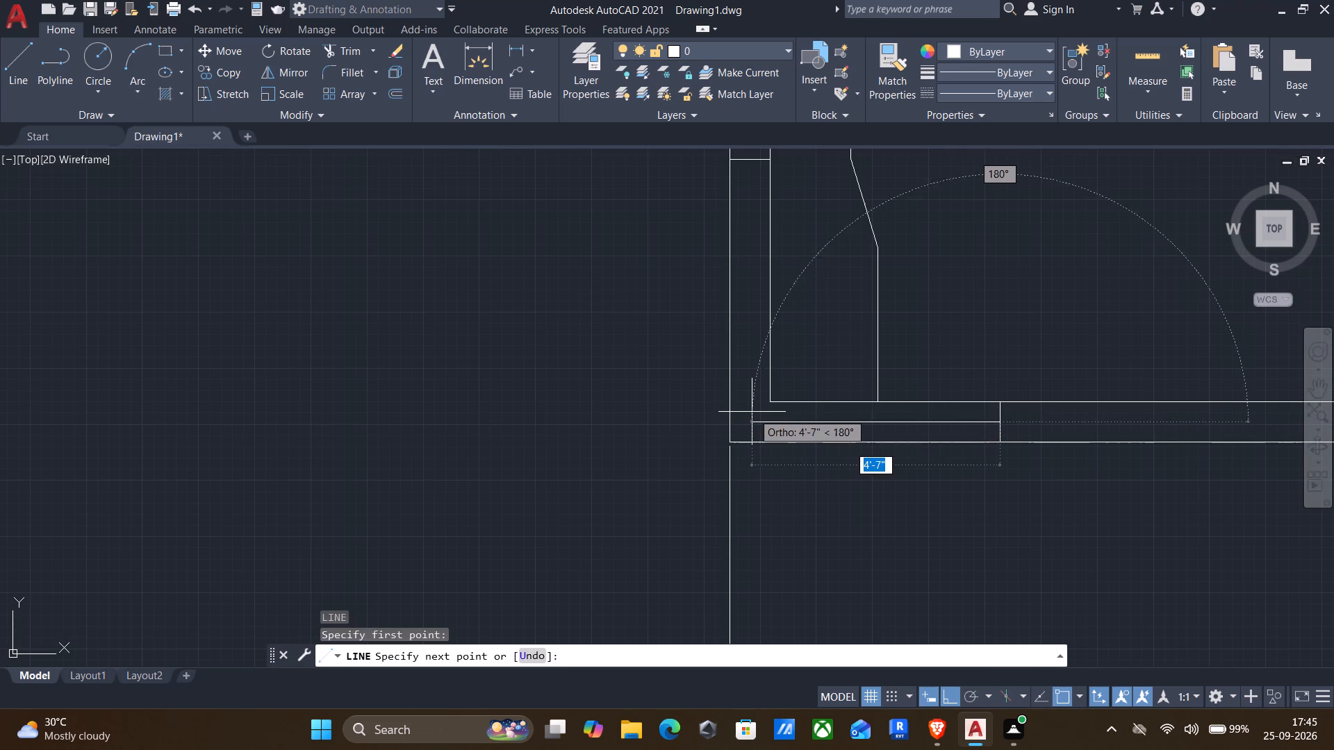
click(744, 413)
key(Return)
key(Return)
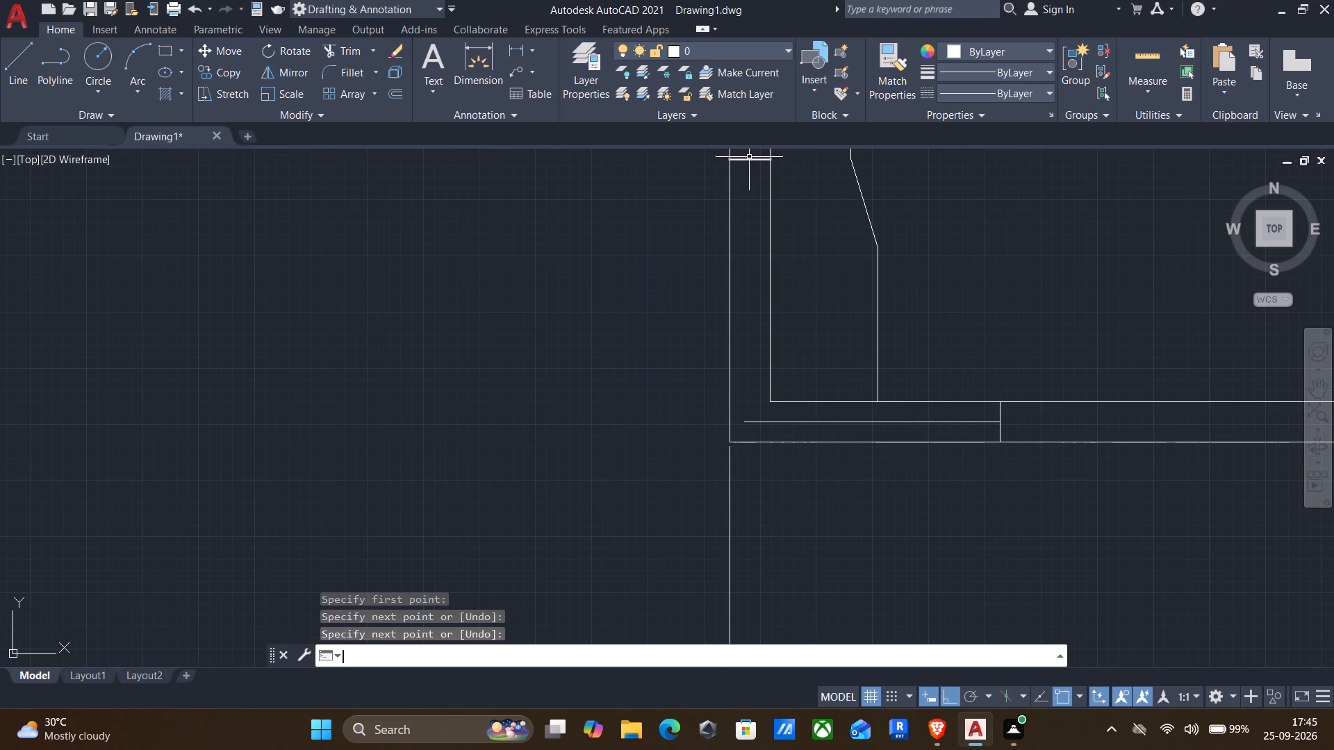
click(749, 156)
scroll(739, 428, up, 3)
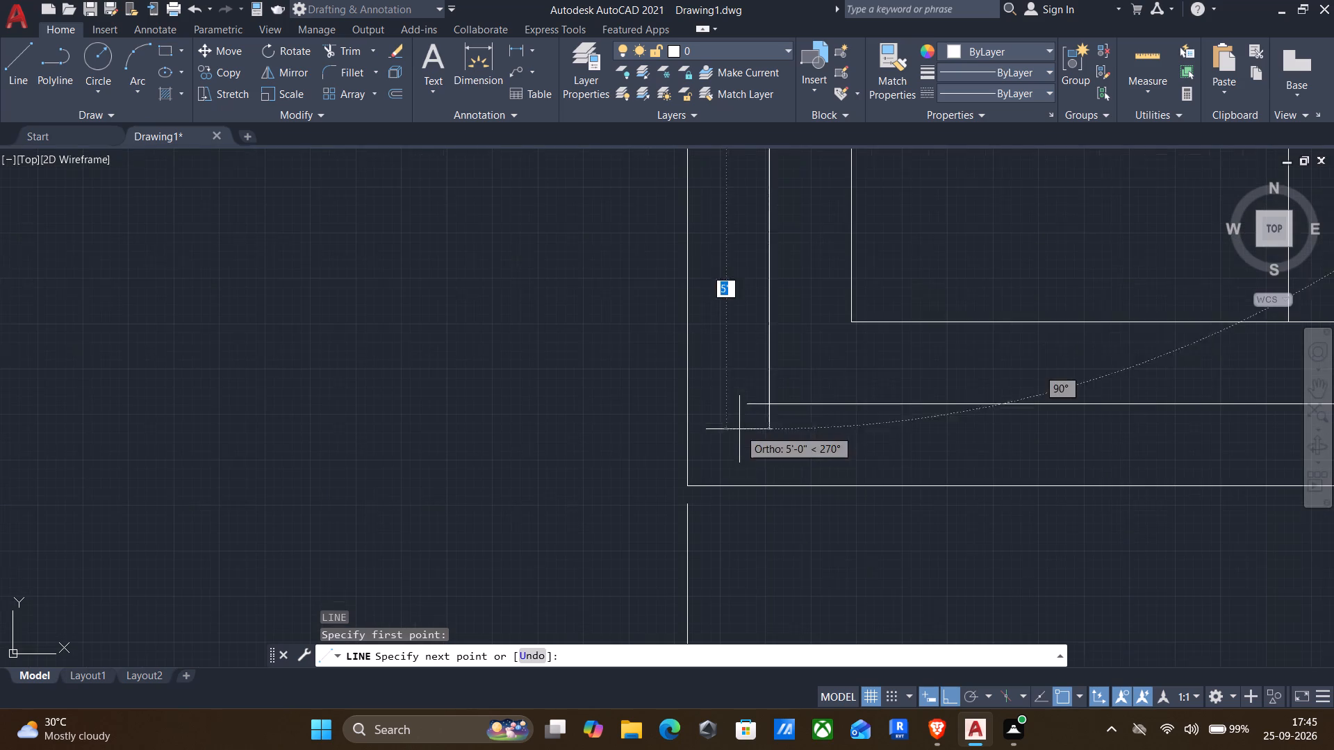
click(768, 424)
key(Return)
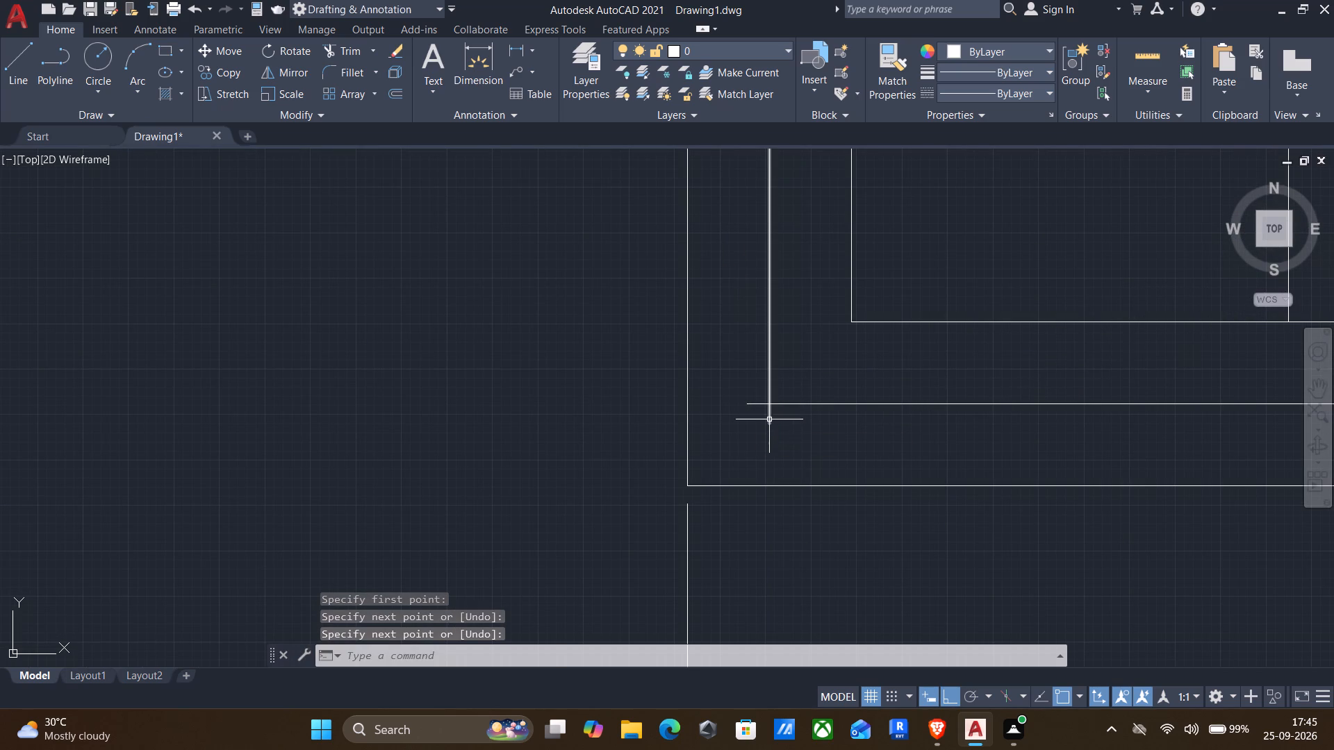
Trim the overhanging ends where the two wall centre lines cross at the southwest corner.
key(t)
key(r)
key(Return)
scroll(747, 406, up, 3)
drag(764, 351, 828, 437)
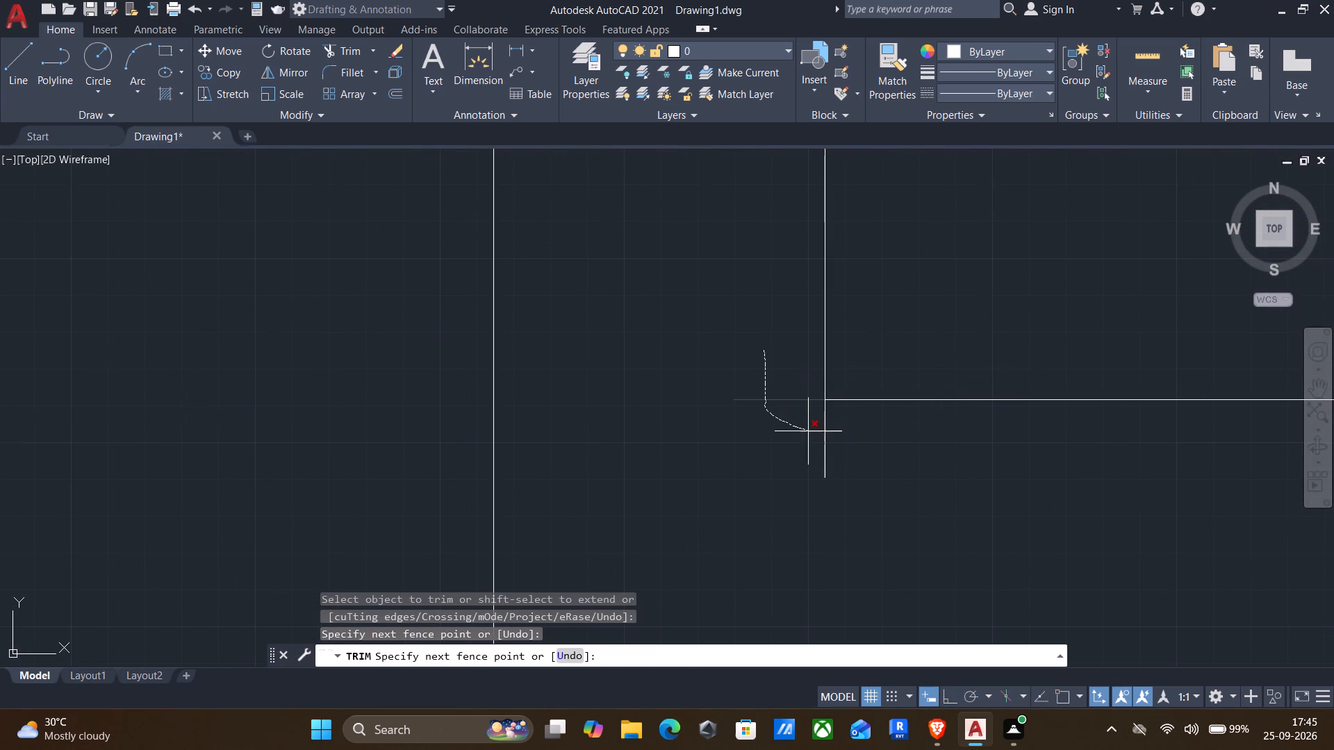
drag(828, 437, 903, 440)
scroll(903, 440, down, 4)
key(Escape)
Join the two centre lines at the southwest corner into one L-shaped line.
click(910, 462)
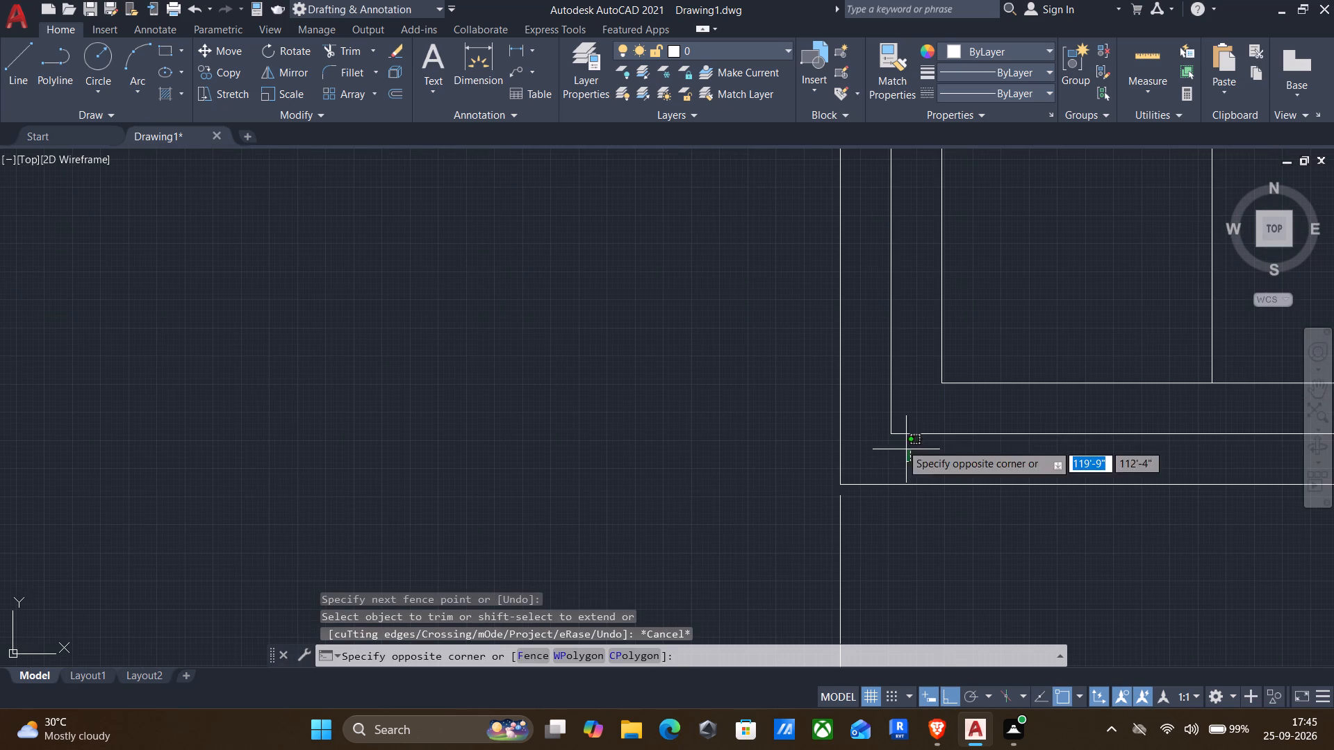
click(872, 398)
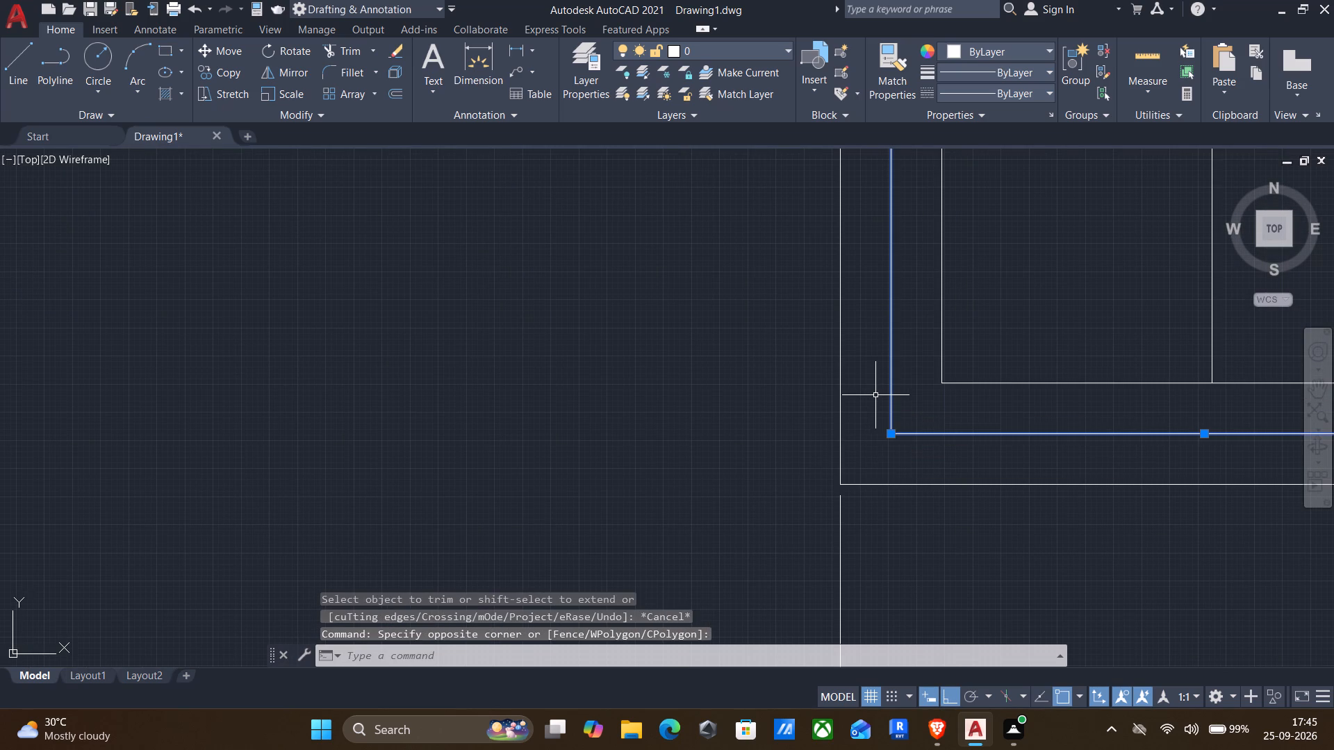
key(j)
key(Return)
Offset the L-shaped centre line 1" to its inner side and 1" to its outer side.
key(o)
key(Return)
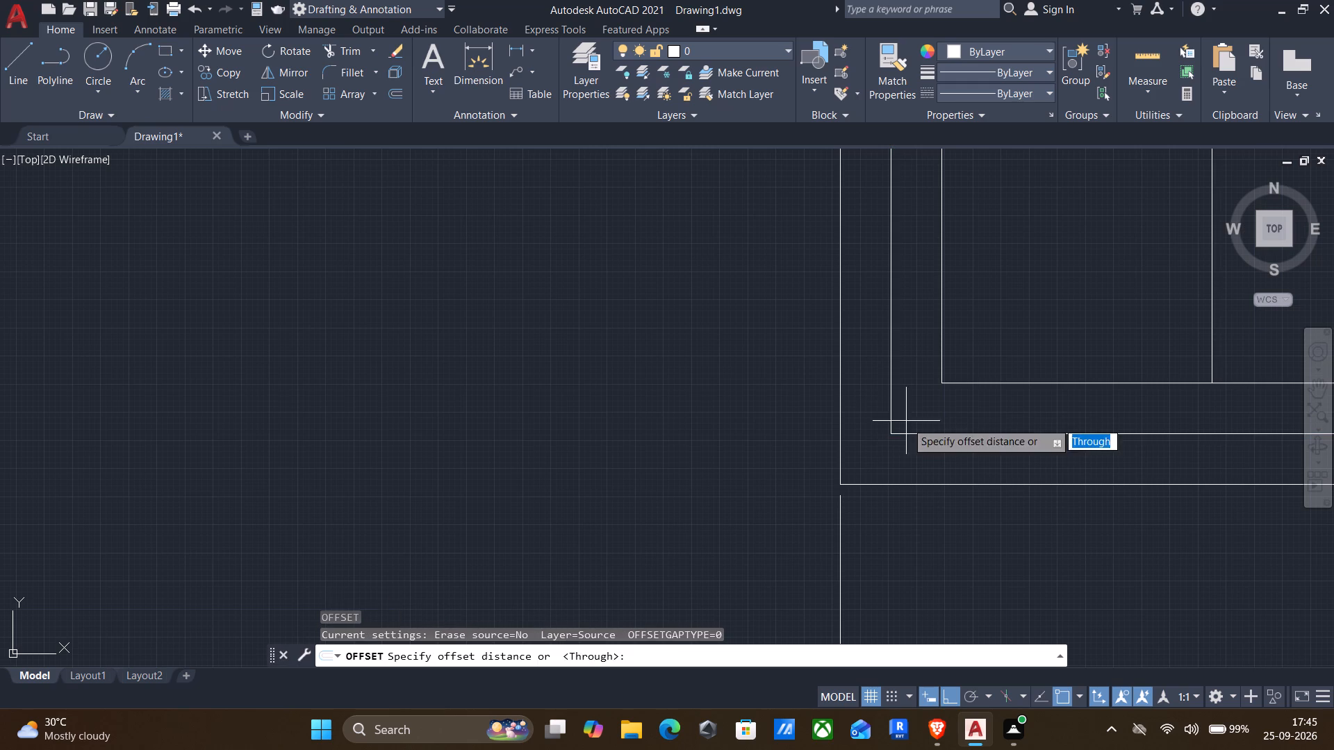
click(920, 441)
click(924, 412)
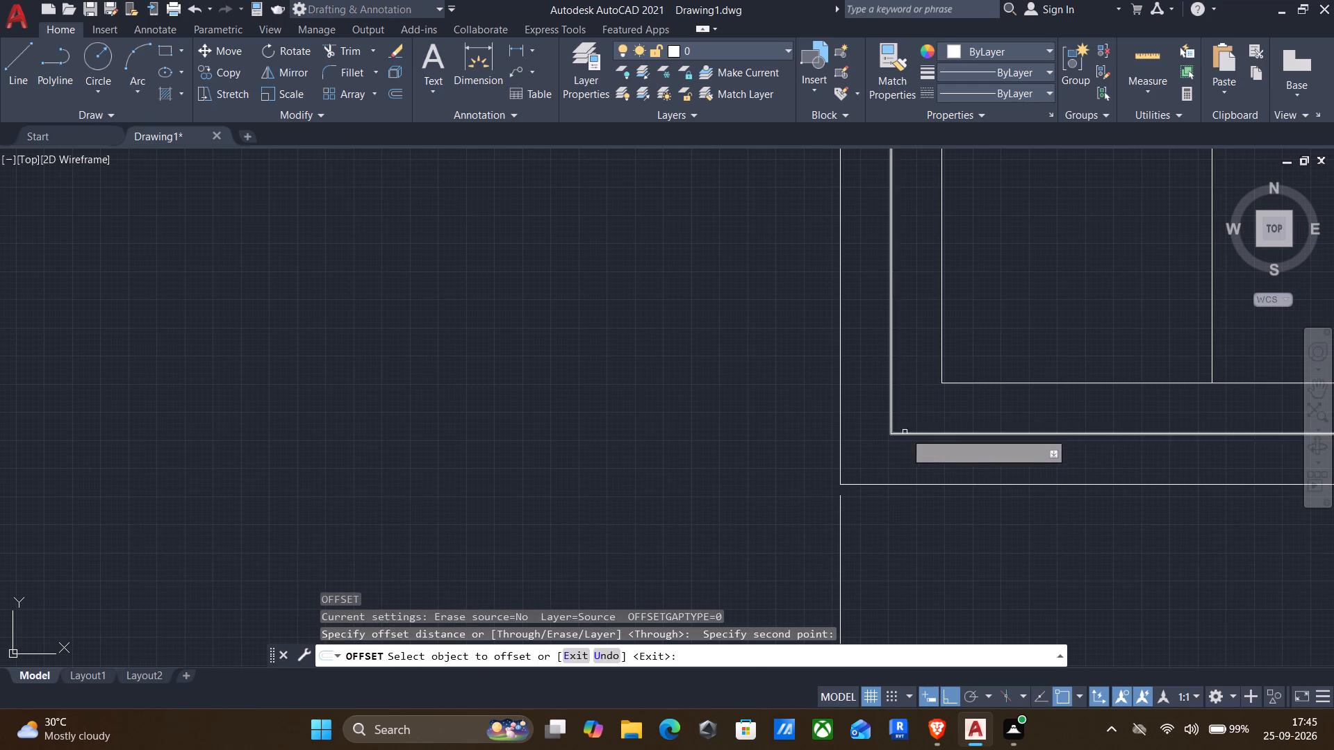
click(900, 428)
click(896, 435)
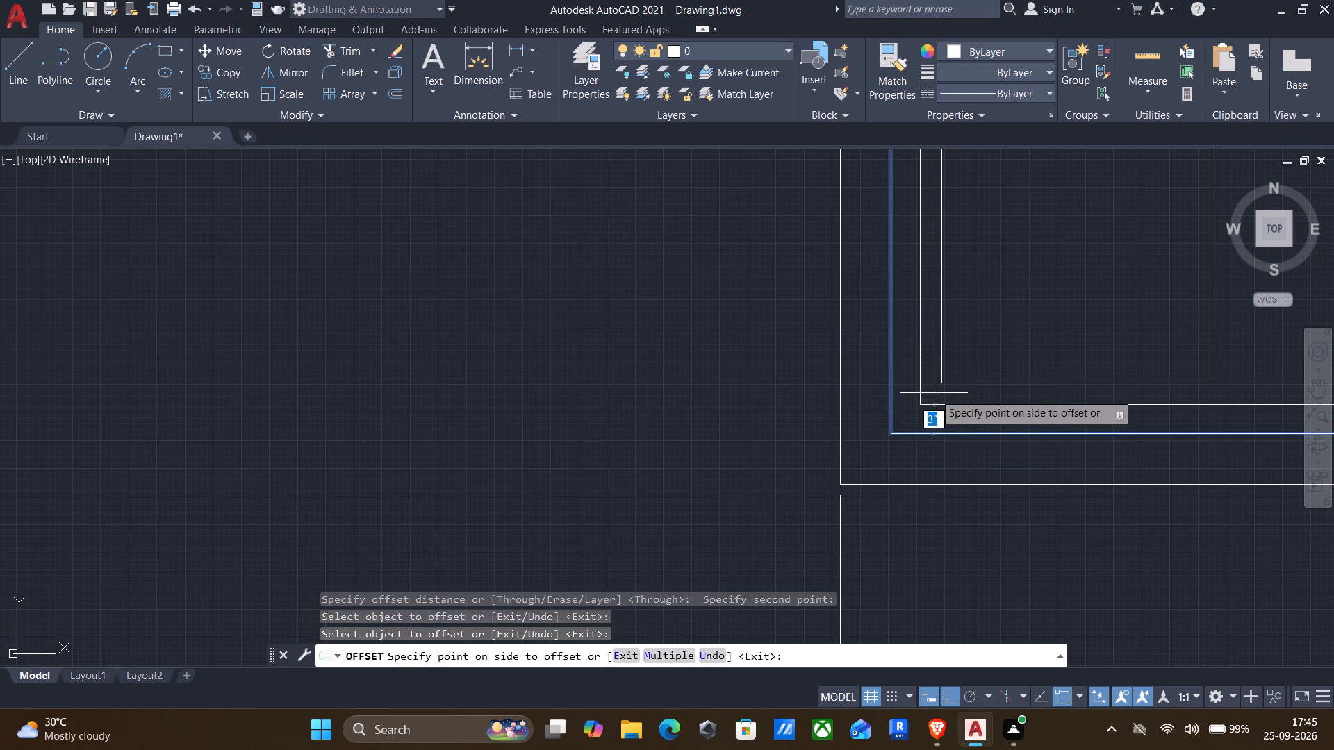
key(1)
key(shift+quotedbl)
key(Return)
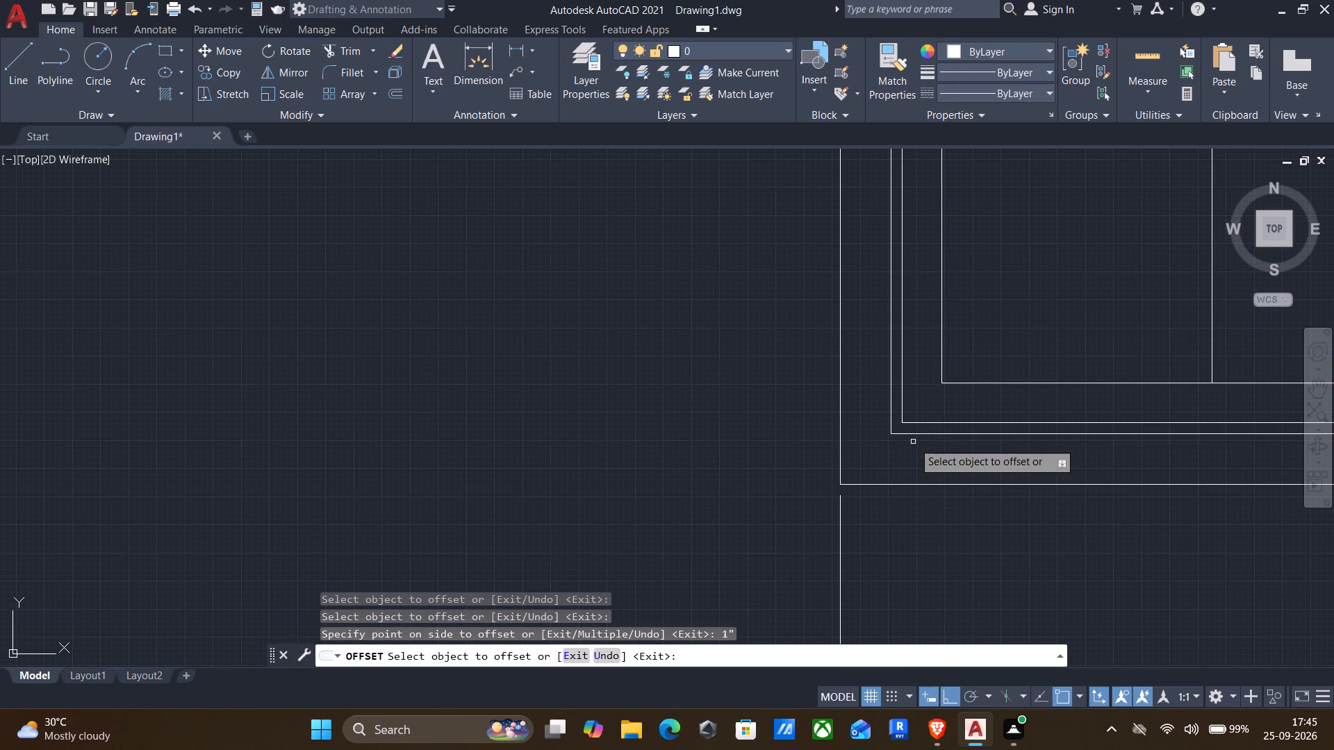
click(907, 435)
key(1)
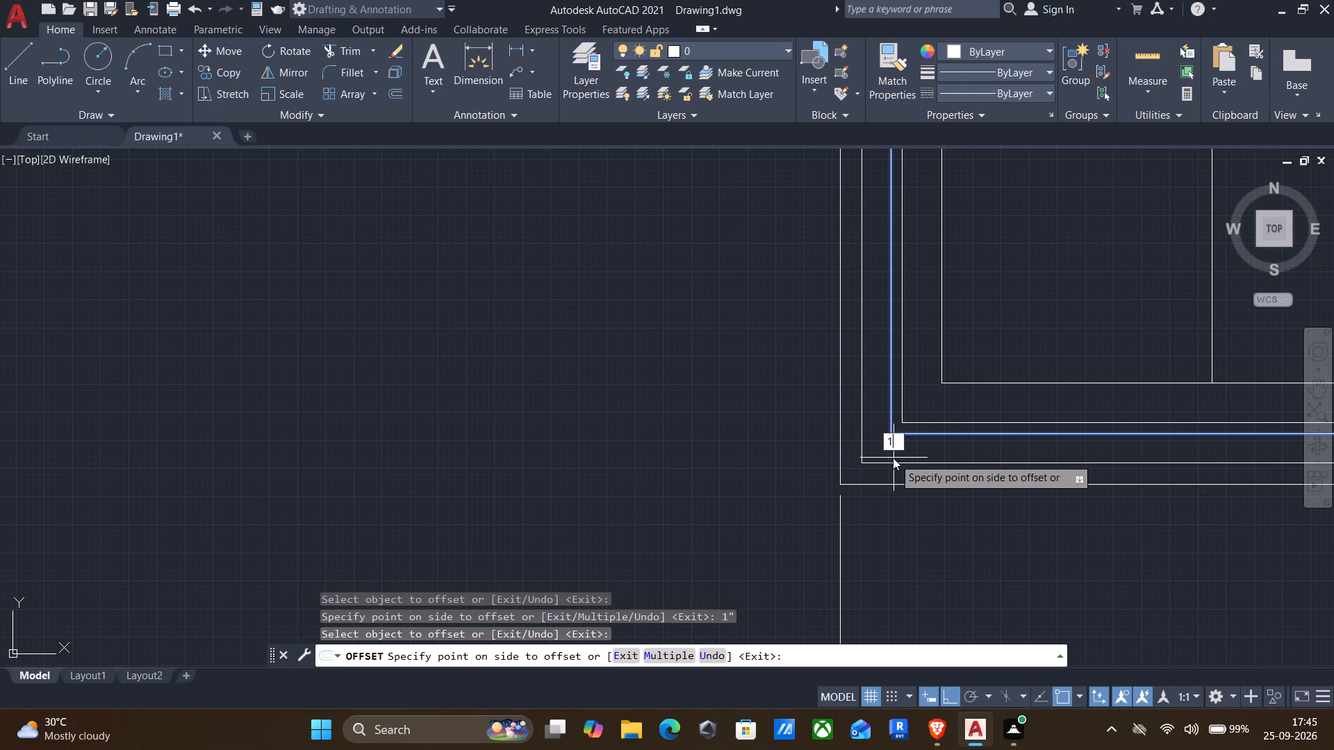
key(shift+quotedbl)
key(Return)
scroll(935, 490, down, 2)
key(Return)
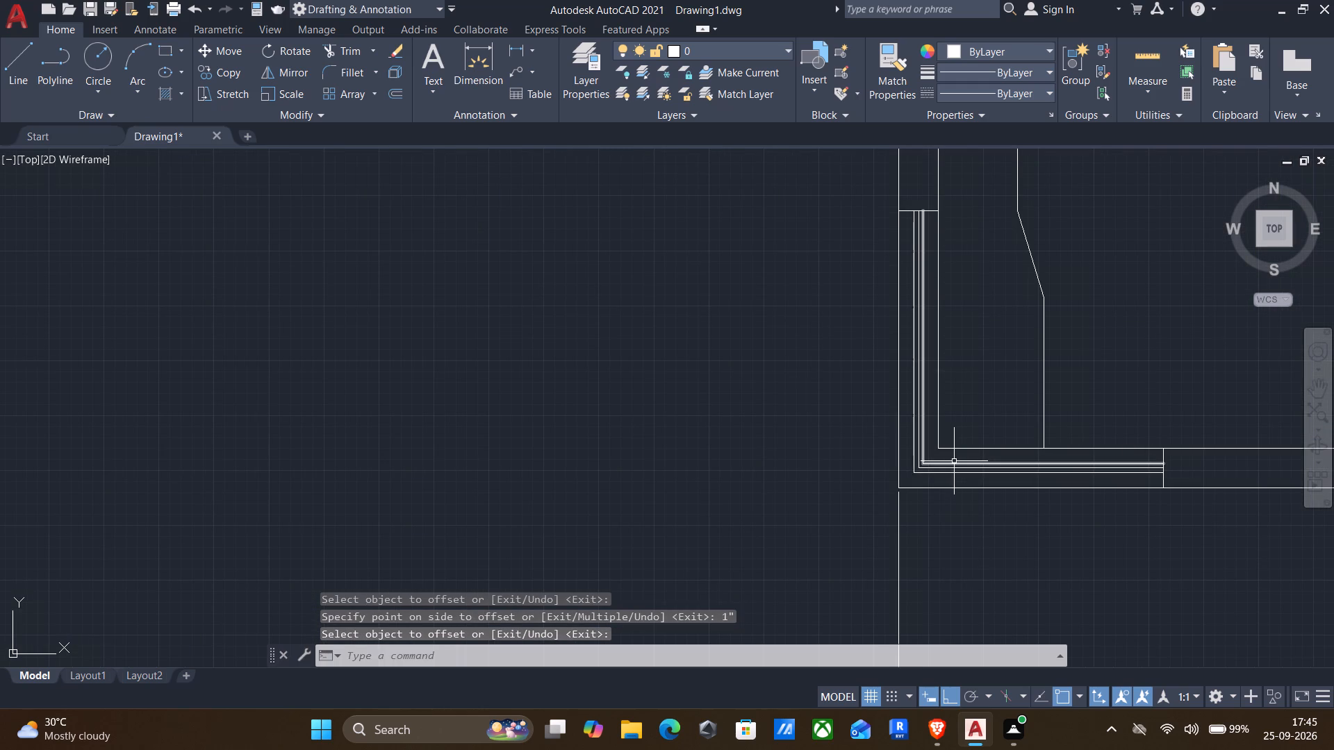
Delete the original middle L-shaped line, keeping the two offset lines.
click(949, 469)
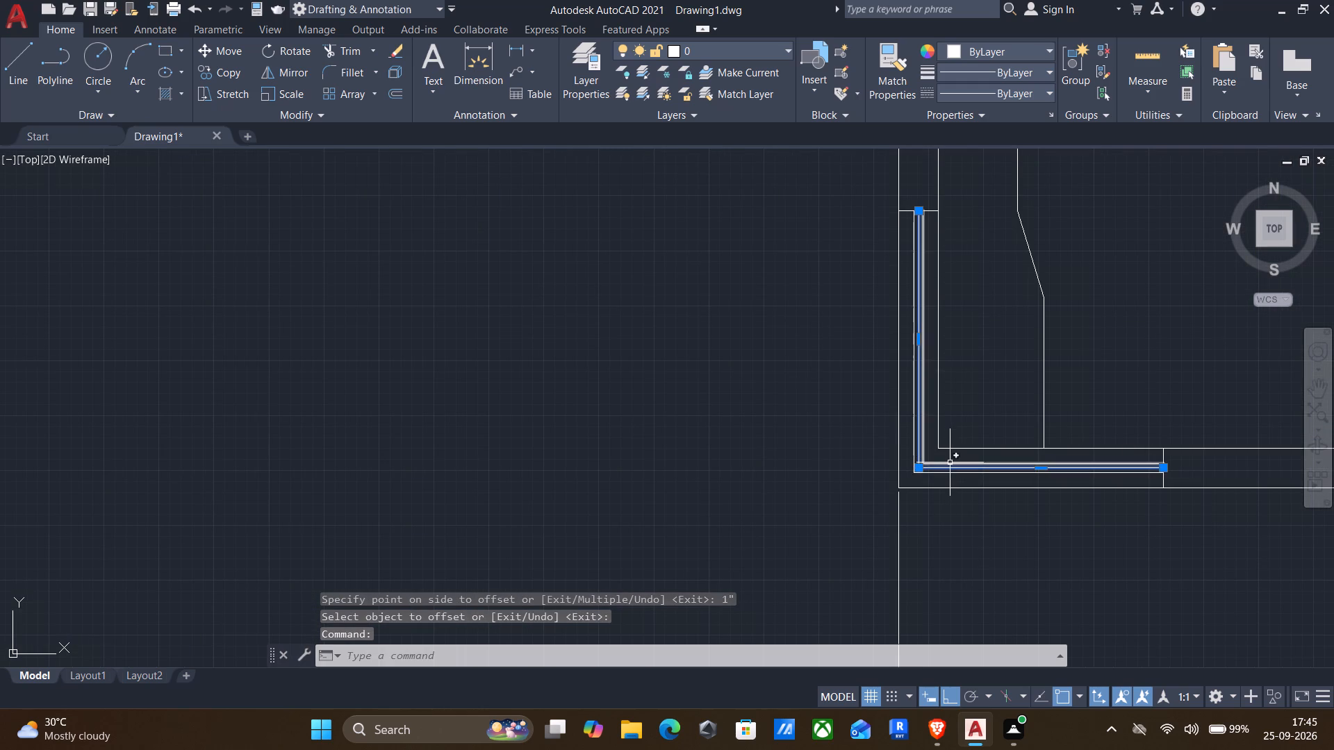
key(Delete)
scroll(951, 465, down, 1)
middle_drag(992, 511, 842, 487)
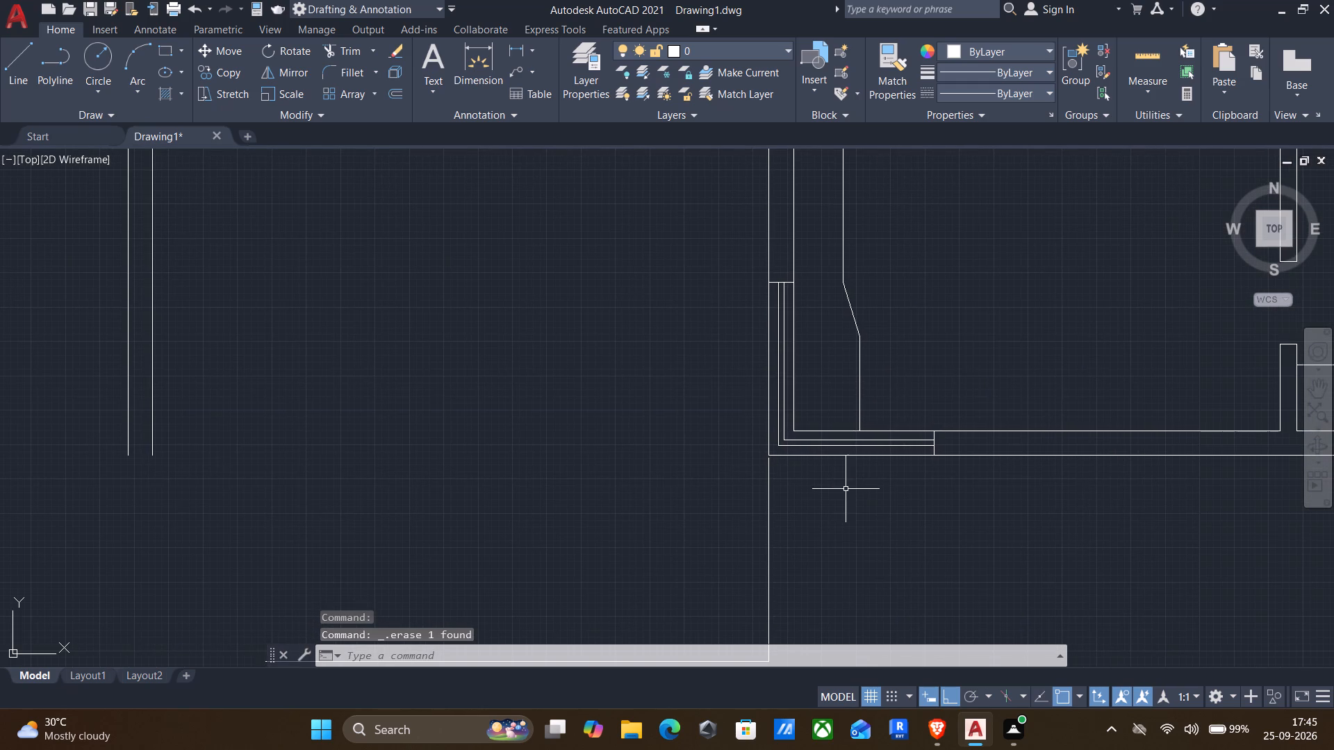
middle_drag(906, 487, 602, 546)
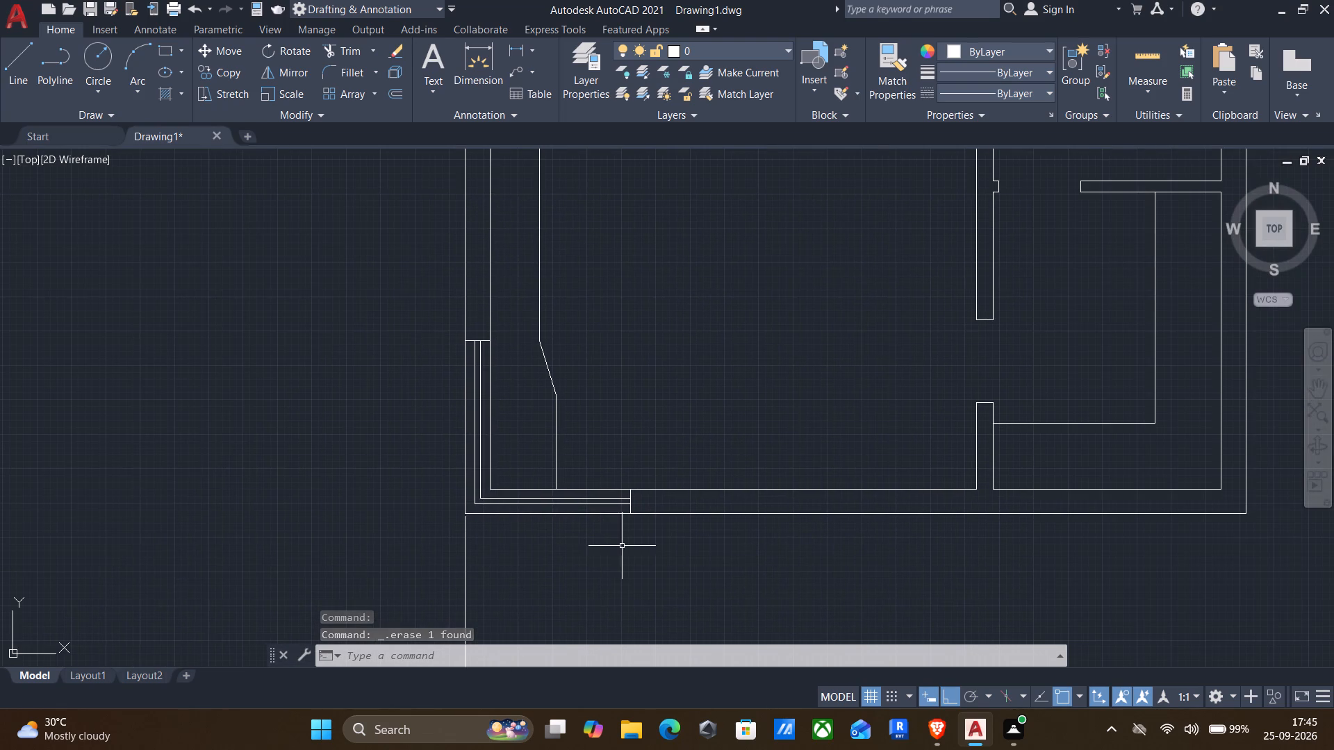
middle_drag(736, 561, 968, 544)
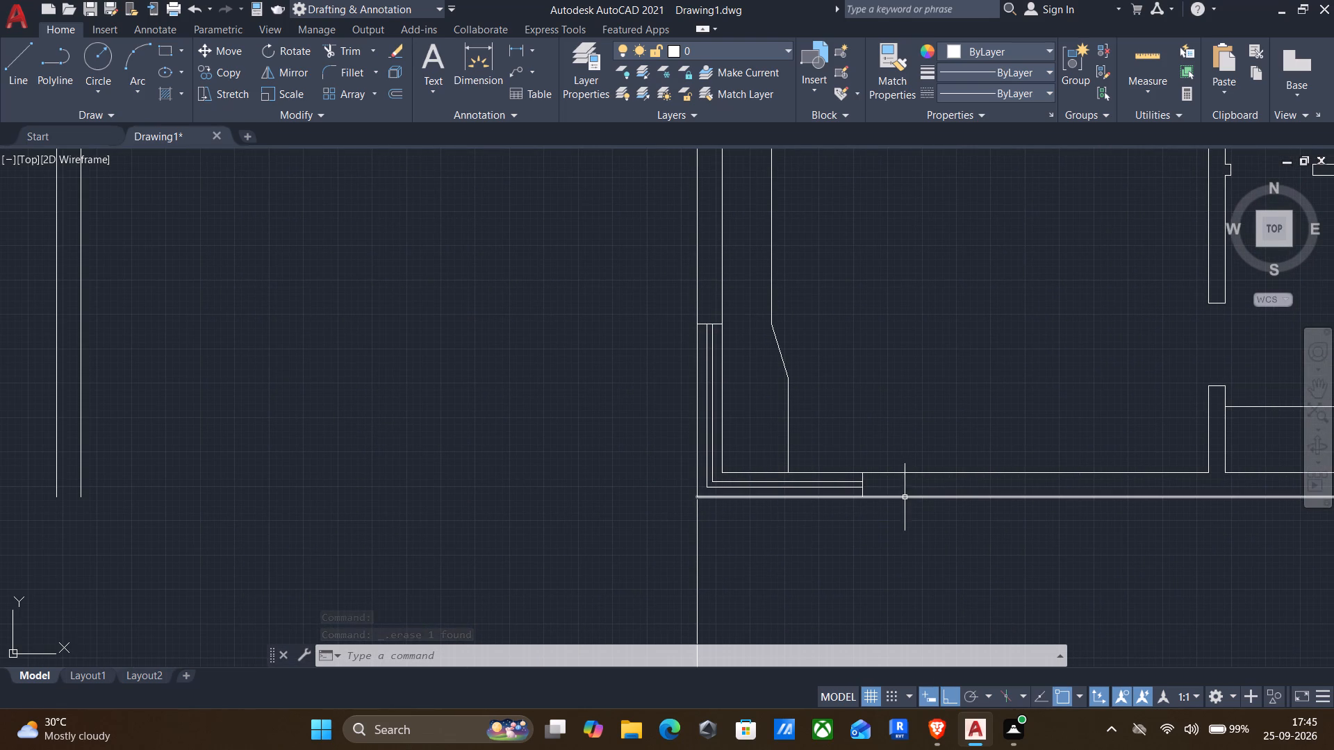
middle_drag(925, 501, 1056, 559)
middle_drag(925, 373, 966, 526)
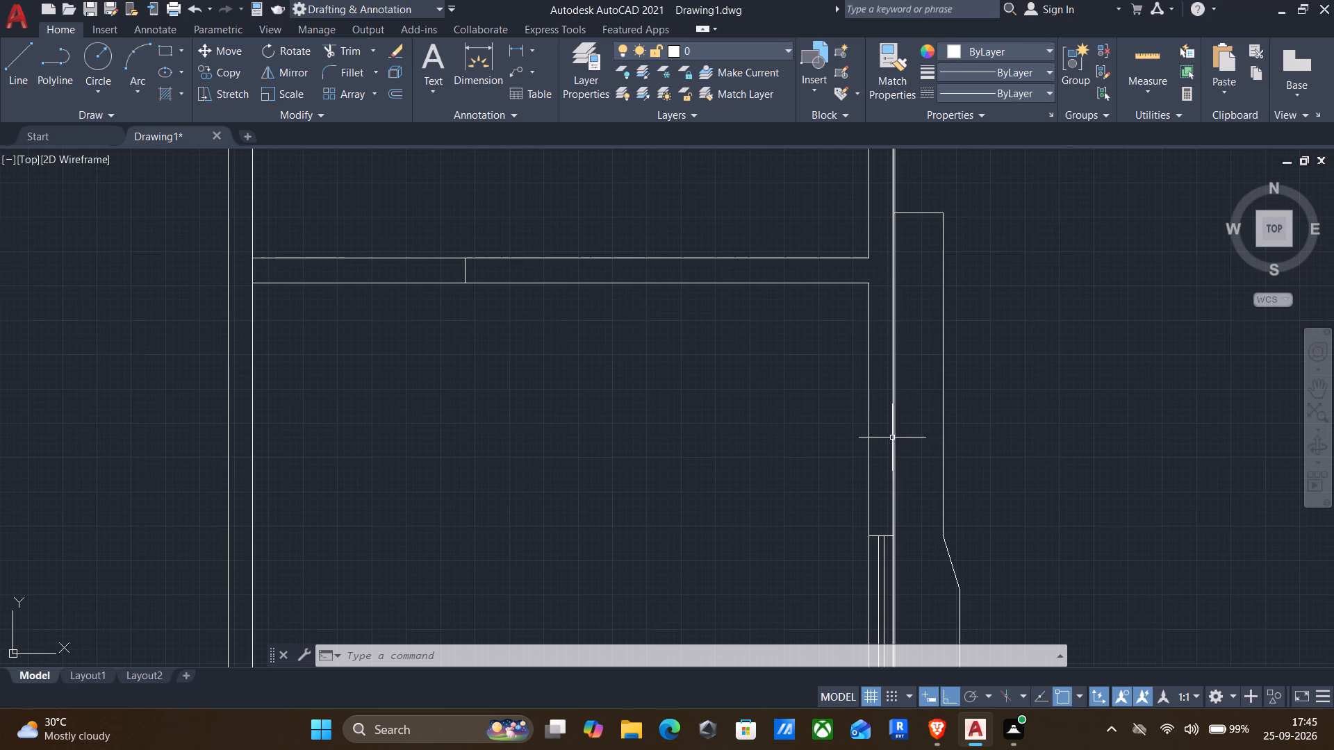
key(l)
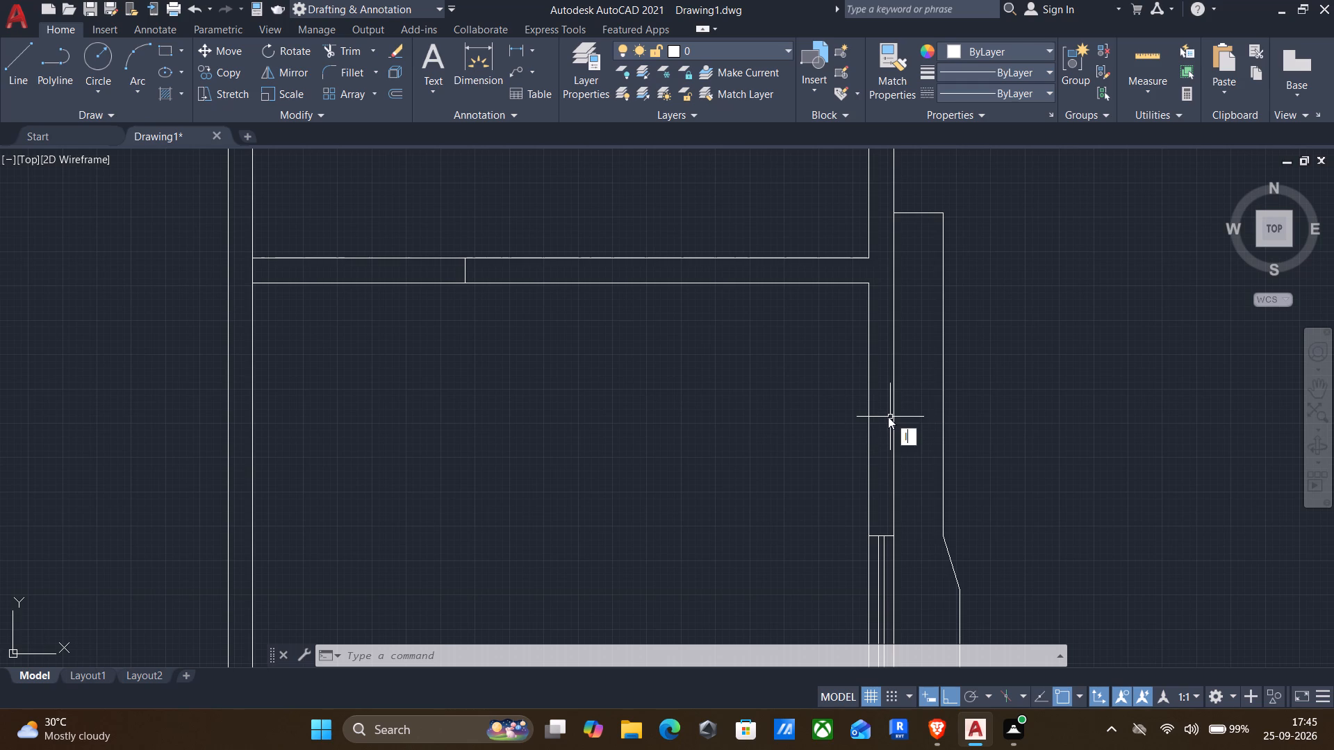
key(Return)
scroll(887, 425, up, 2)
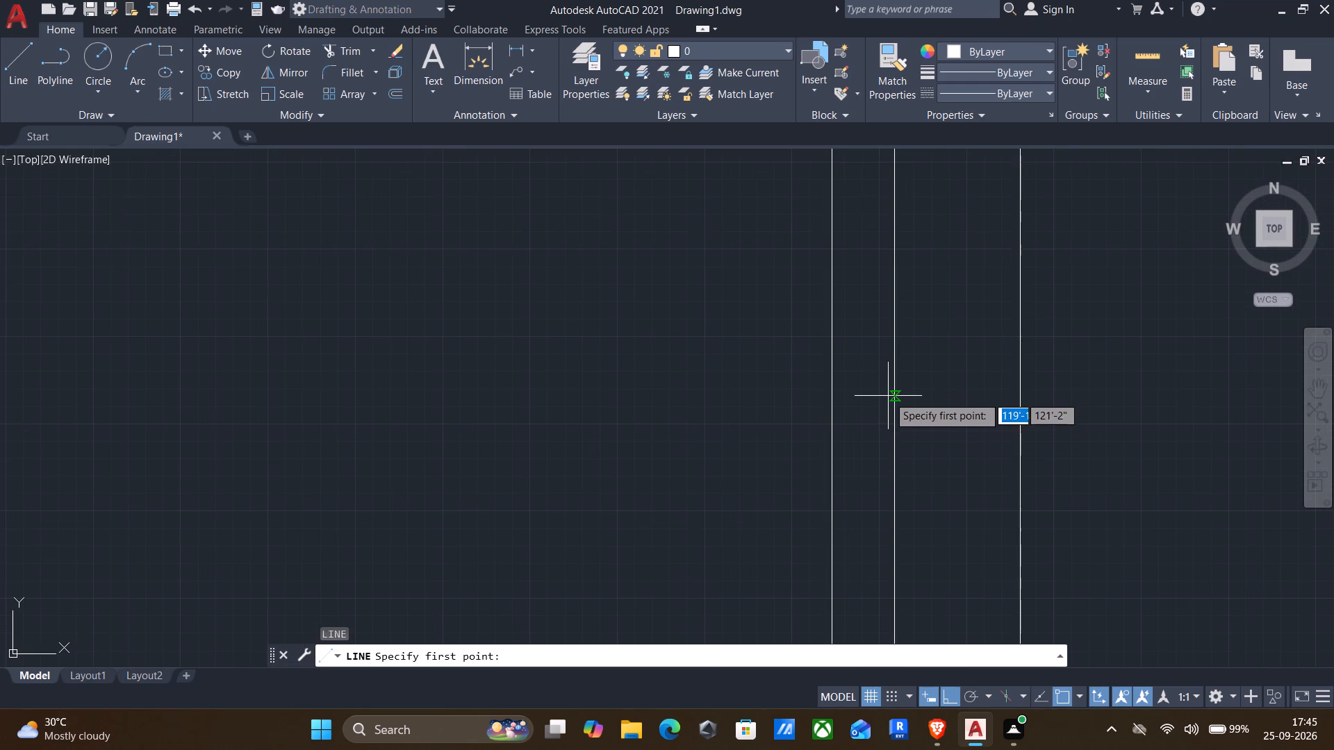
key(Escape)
Draw a rectangle about 7" by 1" projecting east from the west wall's inner face, inside the counter strip north of the corner lines.
key(r)
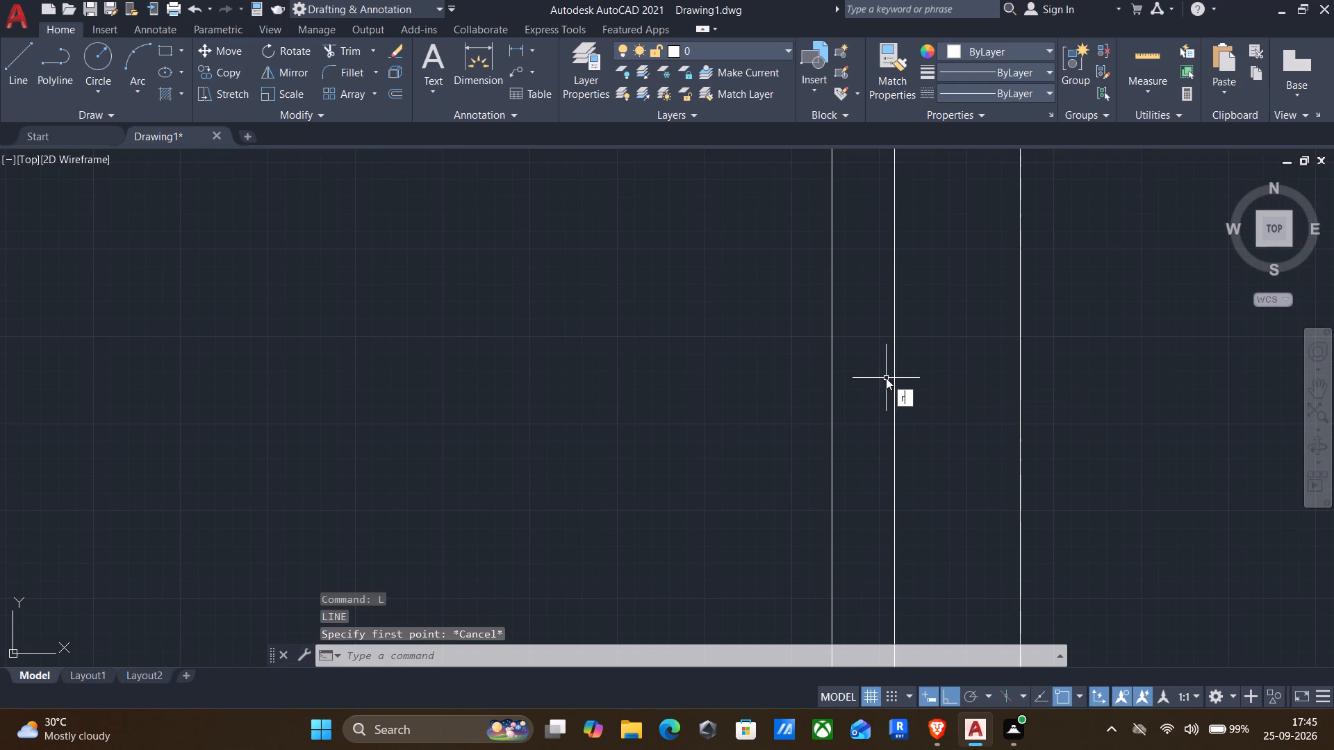
key(e)
key(c)
key(Return)
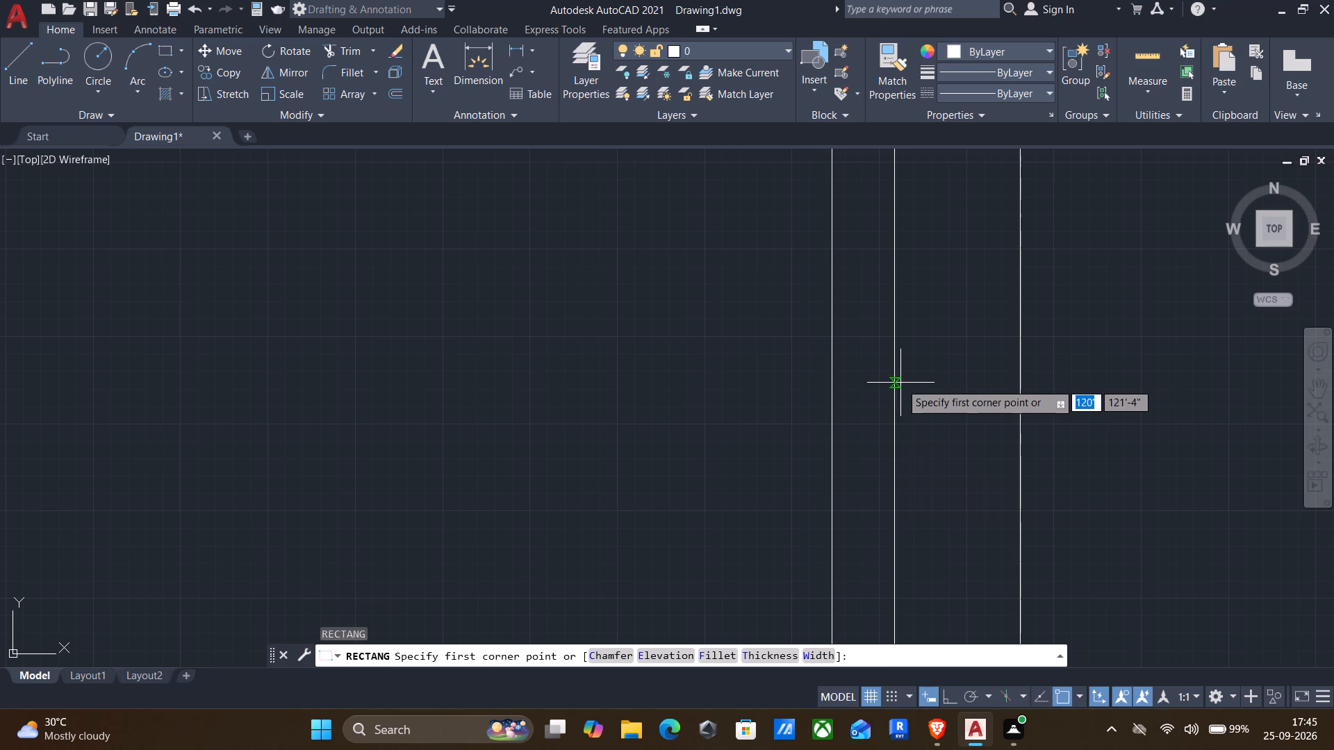
click(894, 372)
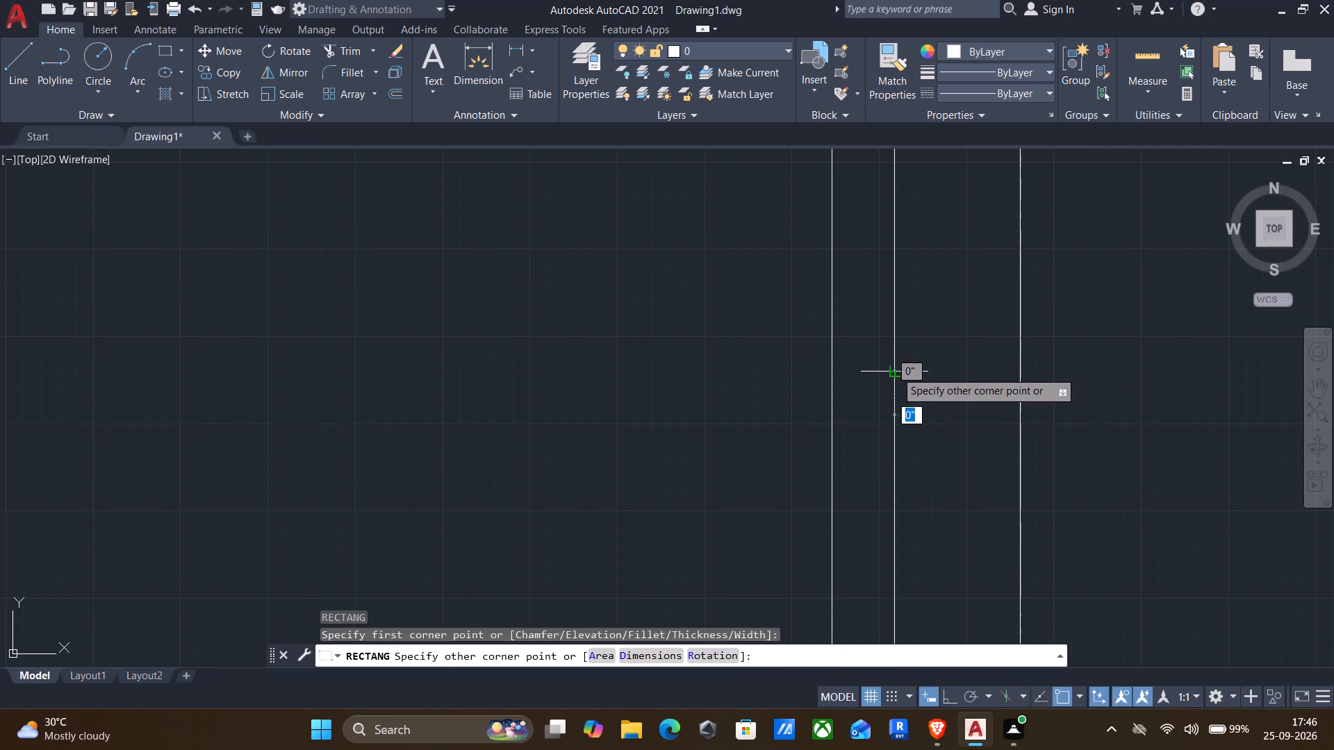
click(941, 376)
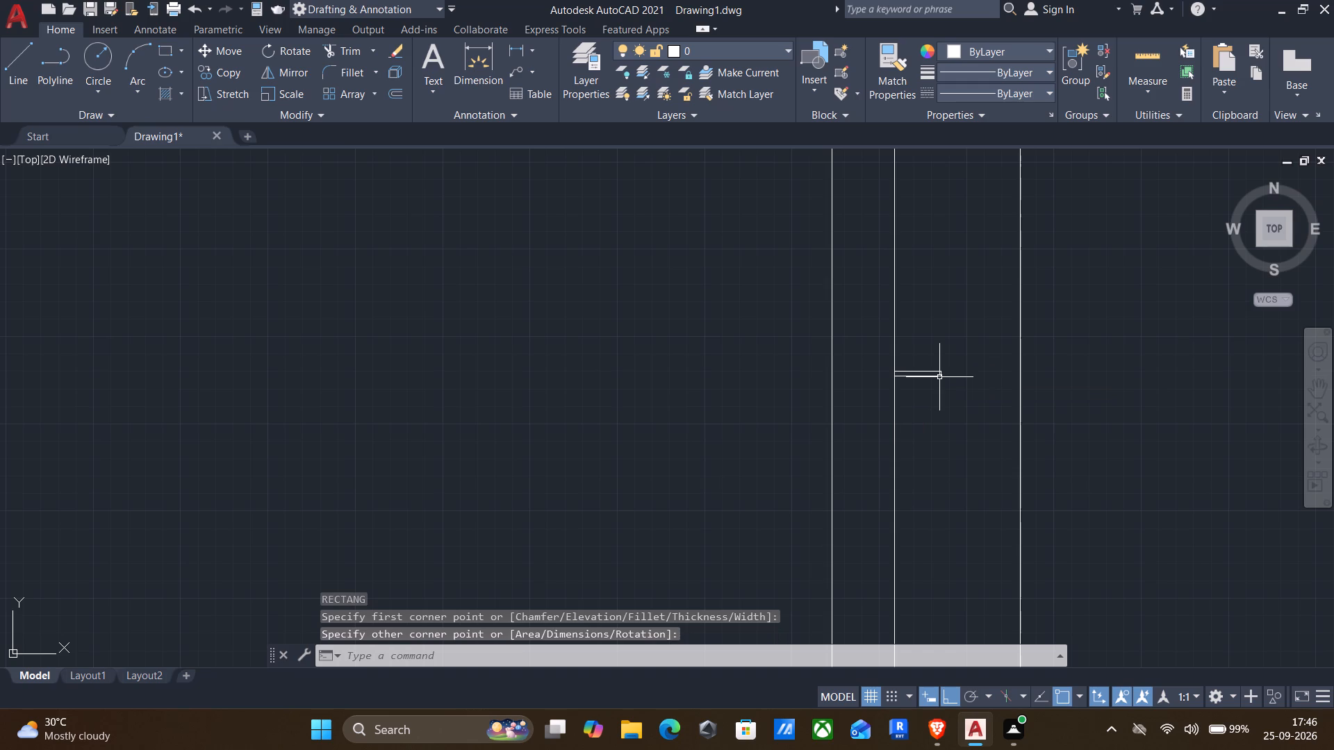
Draw a 1' vertical line north from the small rectangle's southeast corner.
key(l)
key(Return)
scroll(939, 374, up, 3)
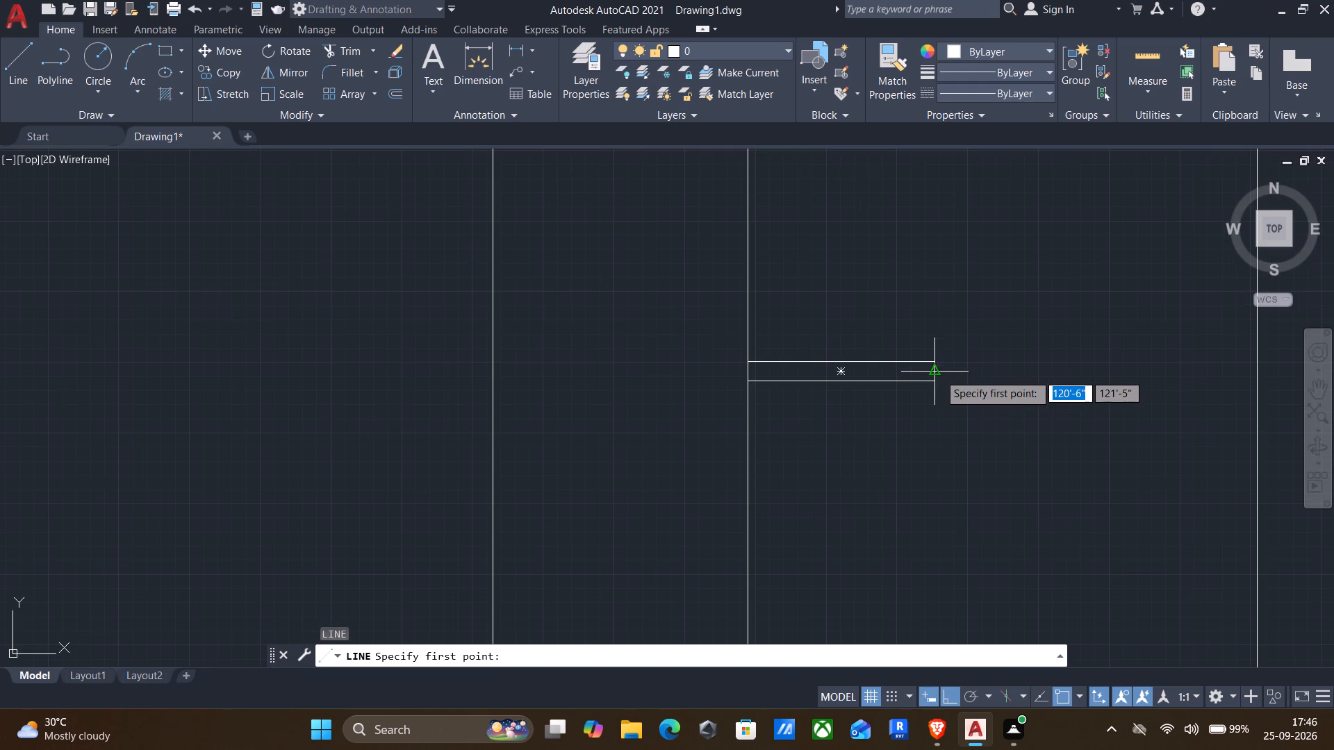
click(939, 379)
scroll(939, 287, down, 3)
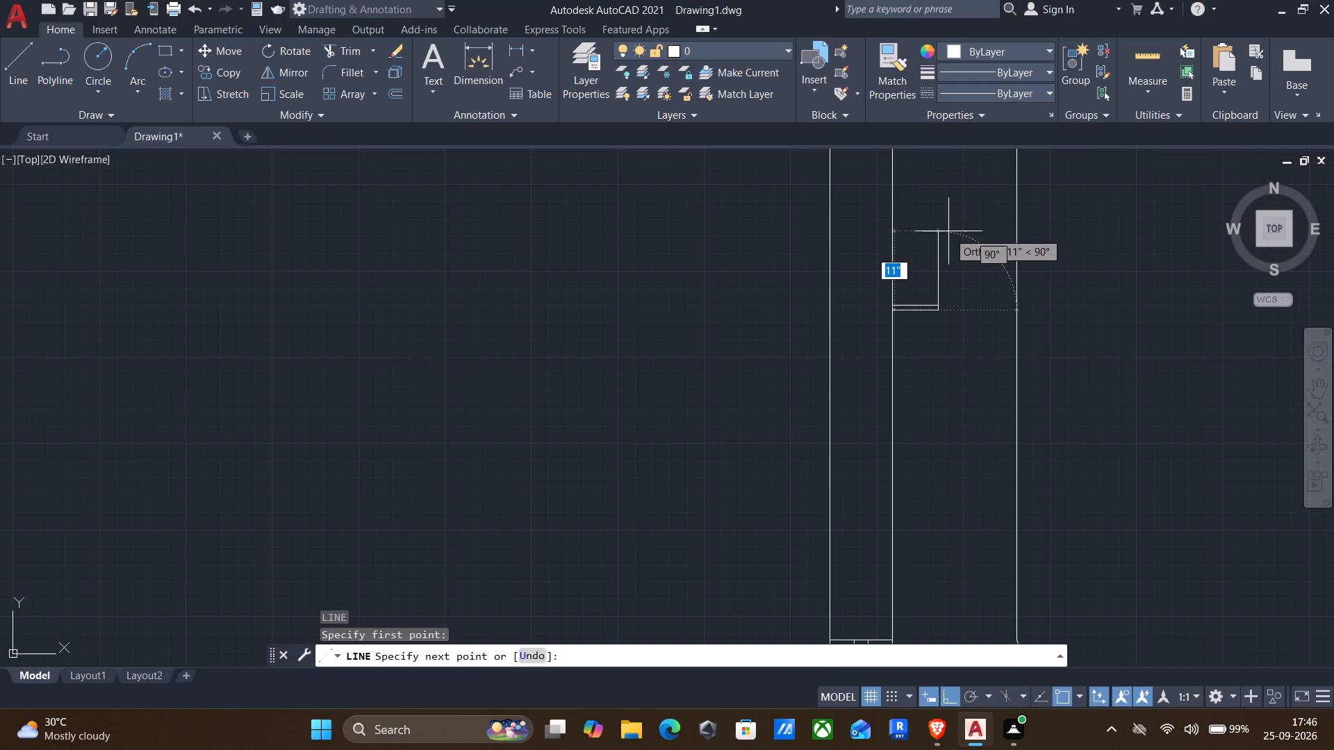
middle_drag(948, 232, 930, 344)
scroll(930, 347, down, 1)
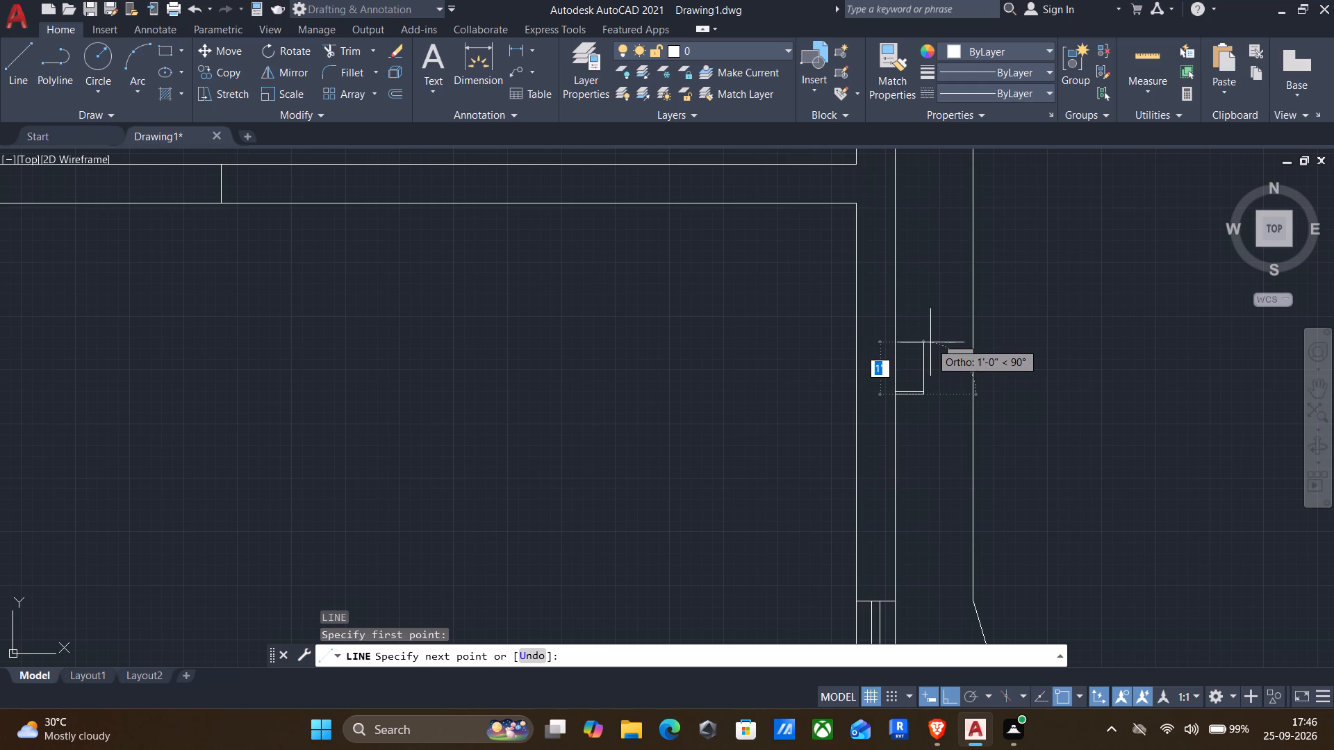
click(930, 342)
key(Return)
Draw a 1' vertical line south from the small rectangle's southeast corner.
key(Return)
scroll(926, 417, up, 3)
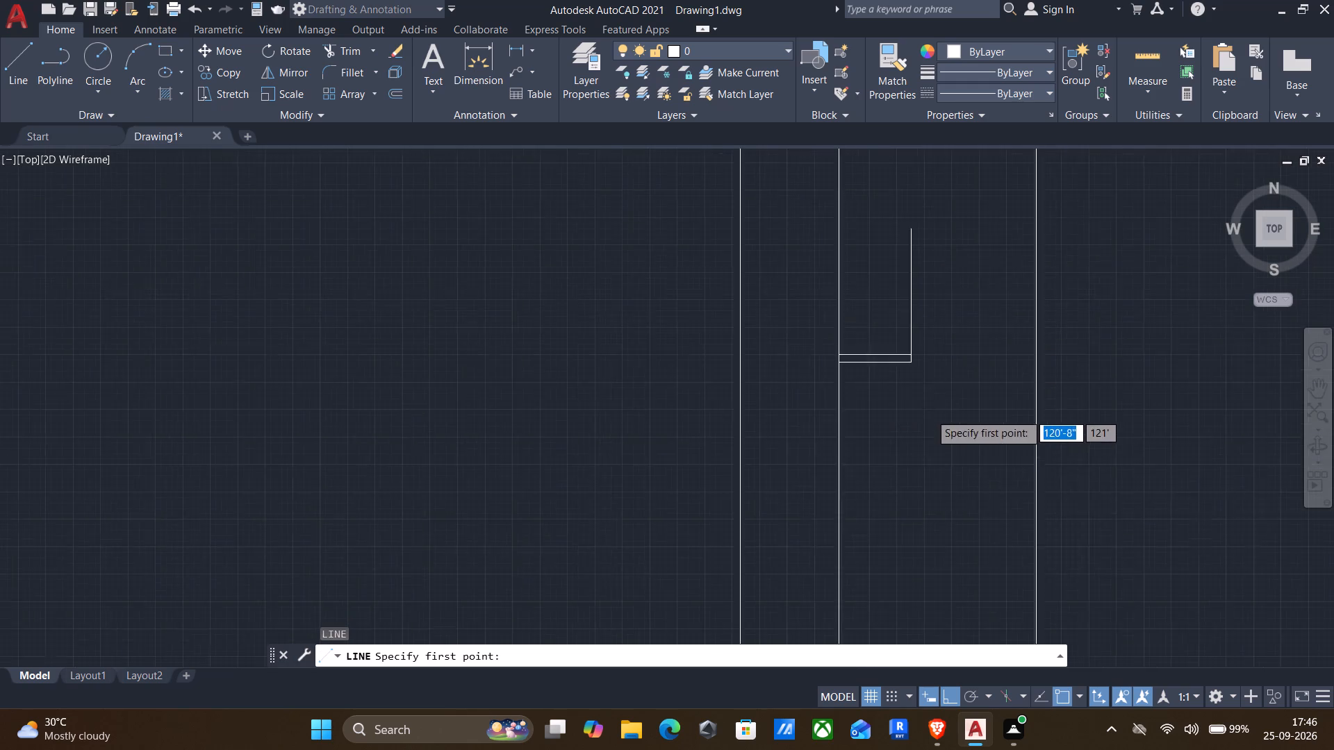
click(898, 333)
scroll(908, 410, down, 1)
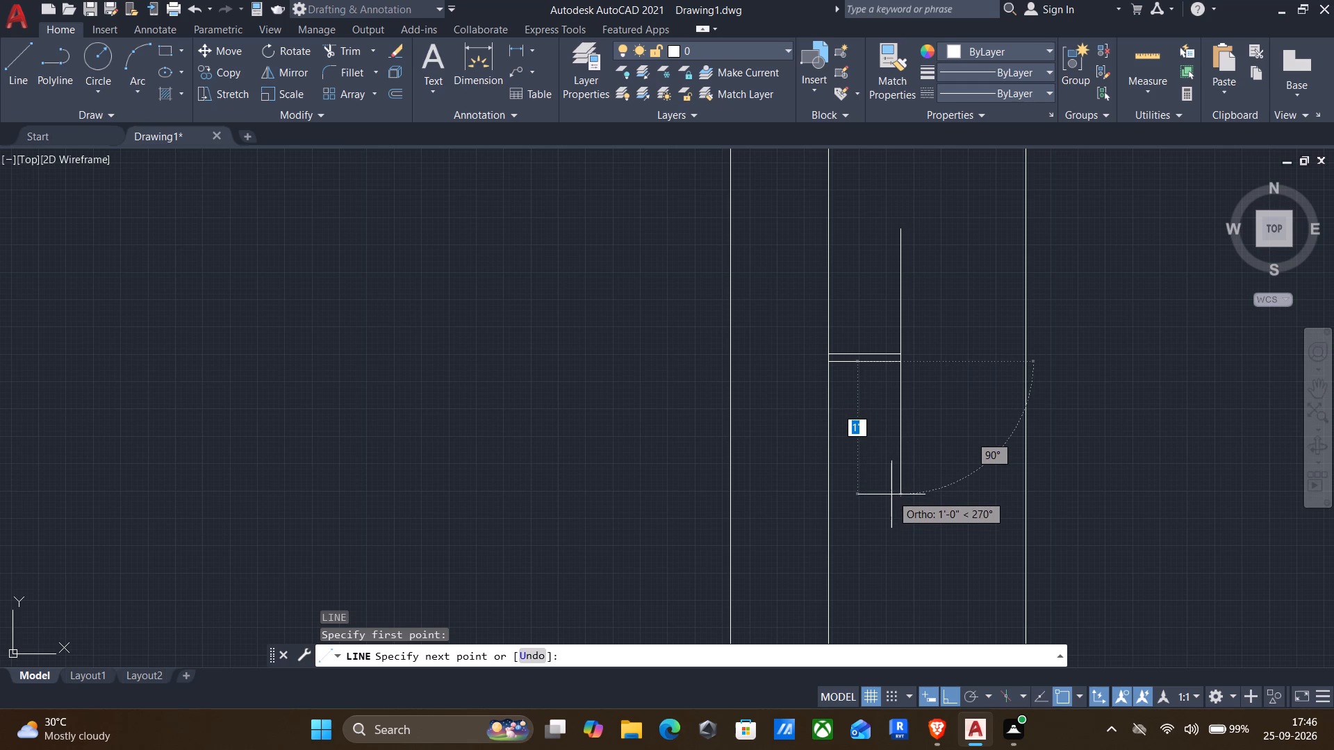
click(891, 494)
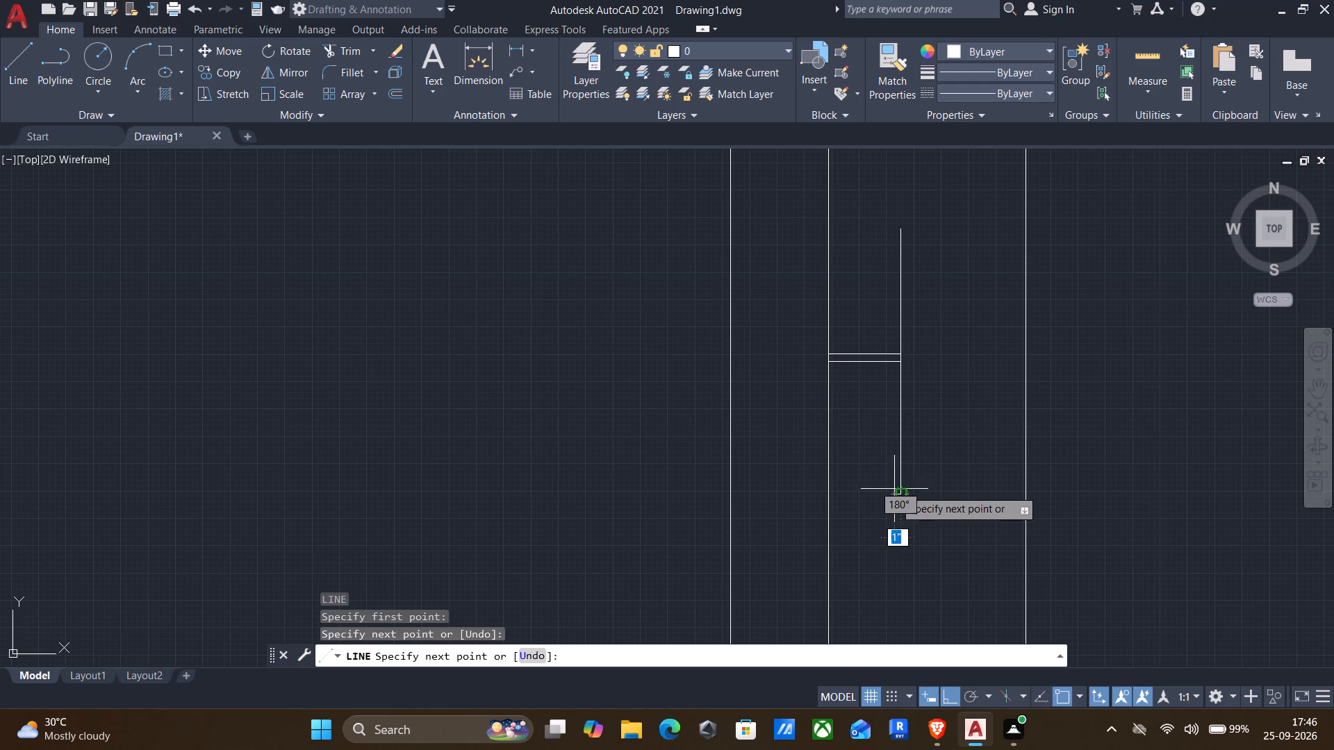
key(Return)
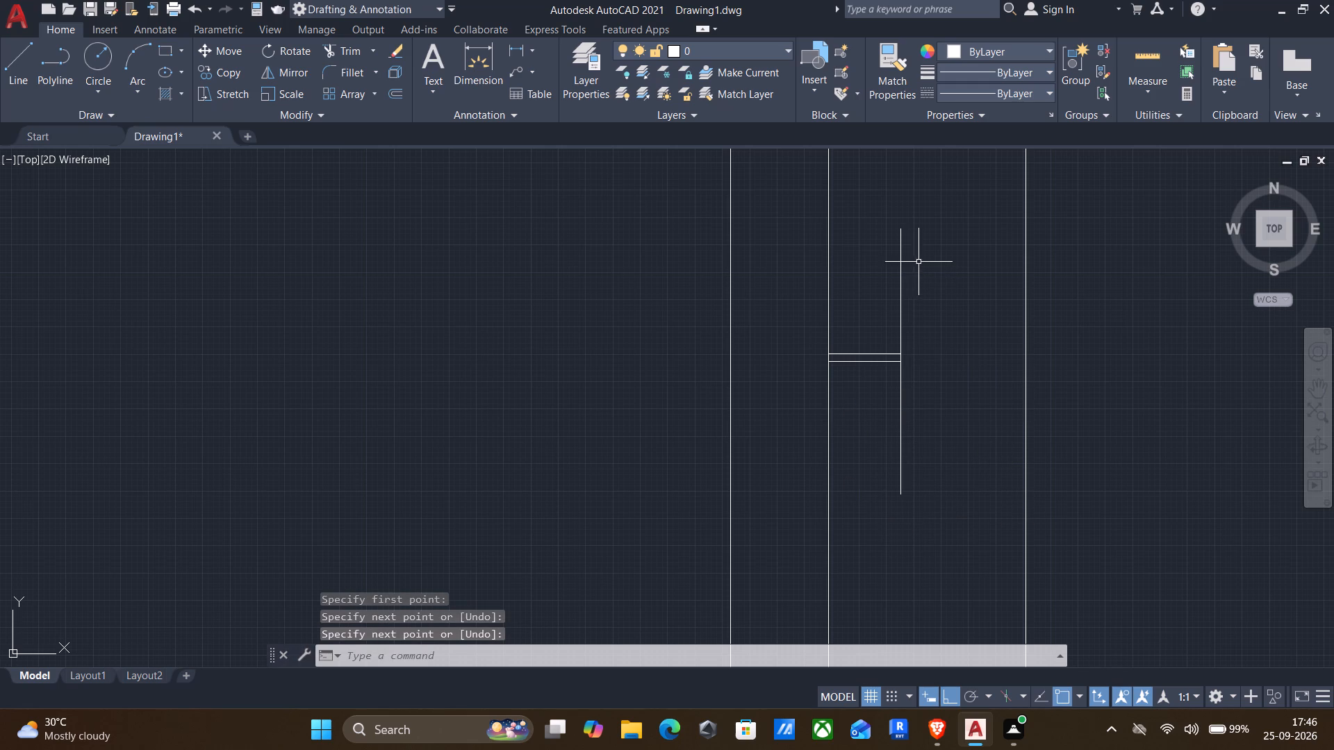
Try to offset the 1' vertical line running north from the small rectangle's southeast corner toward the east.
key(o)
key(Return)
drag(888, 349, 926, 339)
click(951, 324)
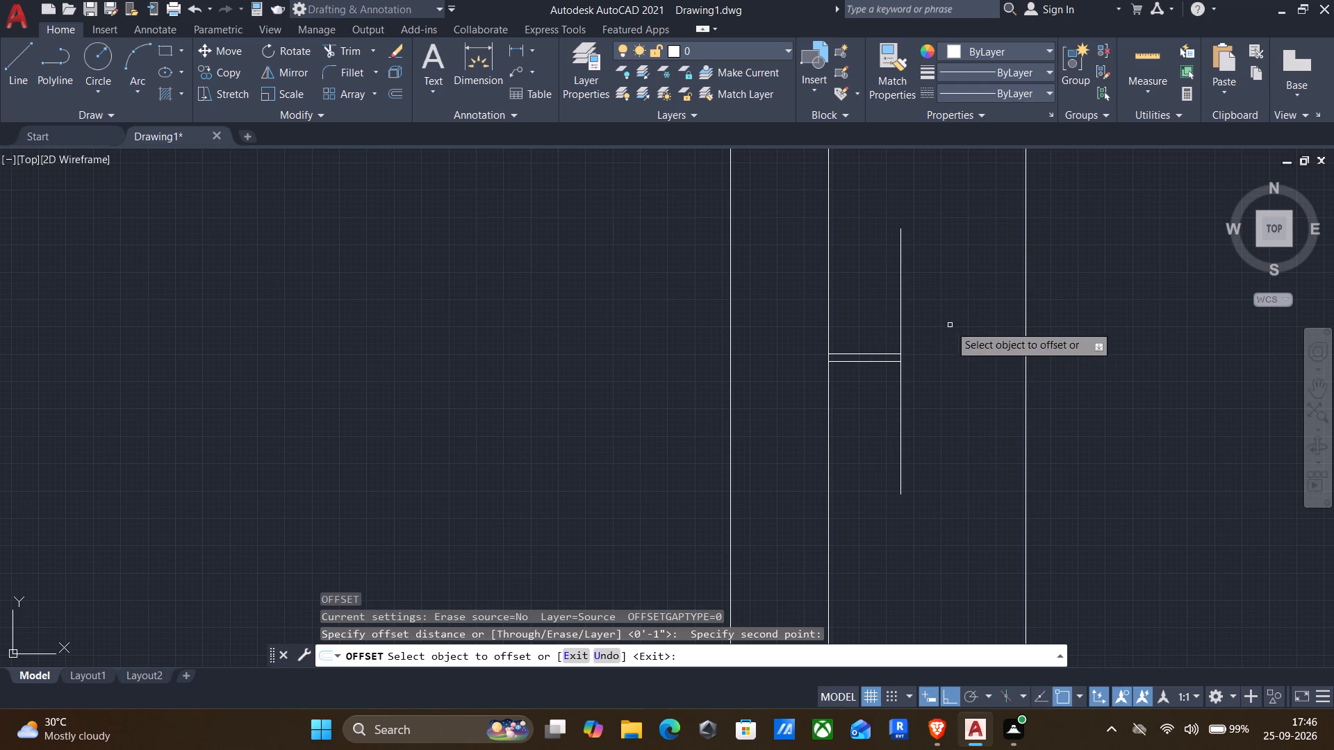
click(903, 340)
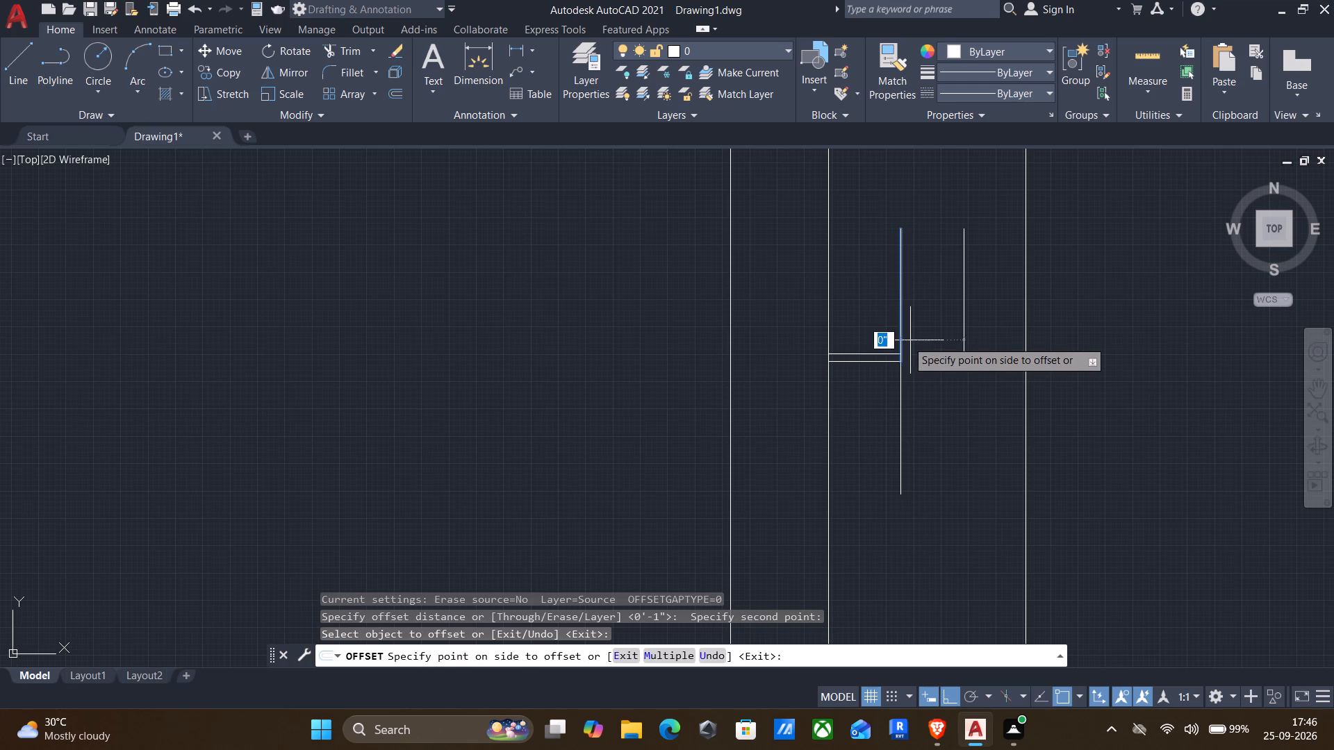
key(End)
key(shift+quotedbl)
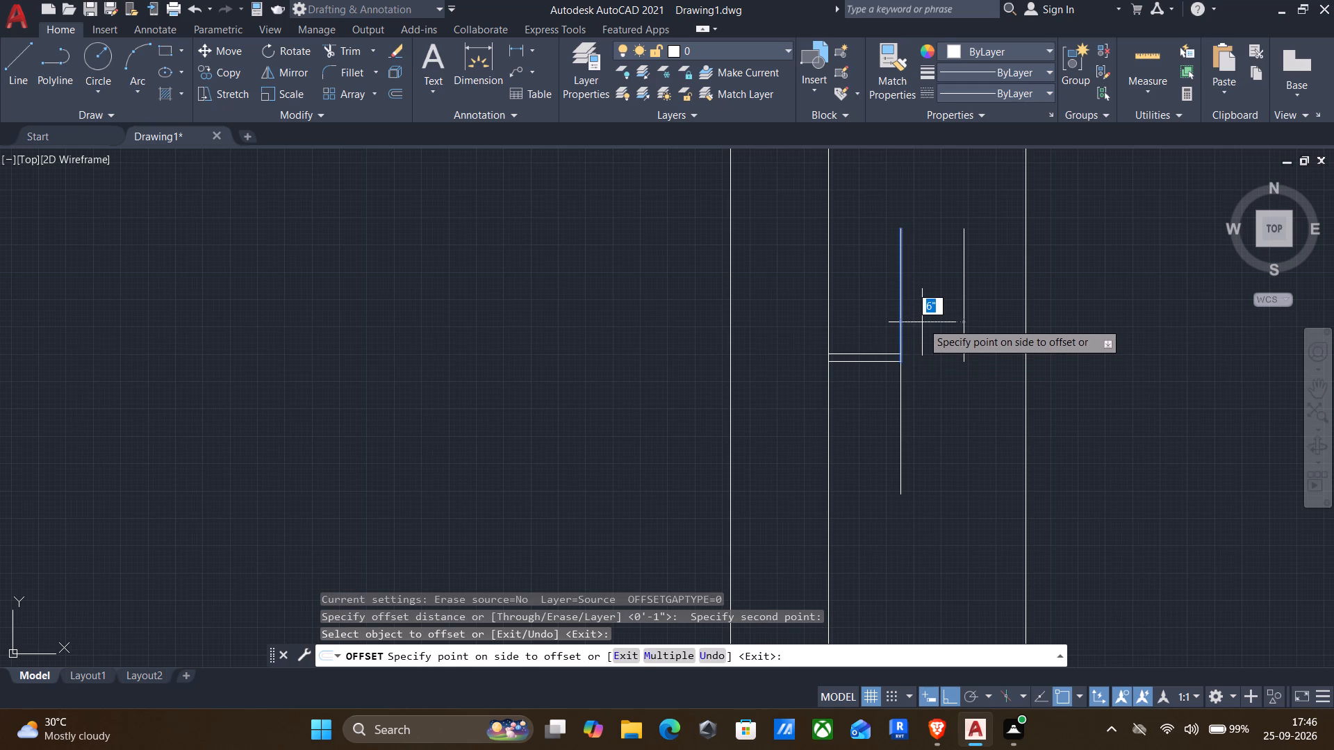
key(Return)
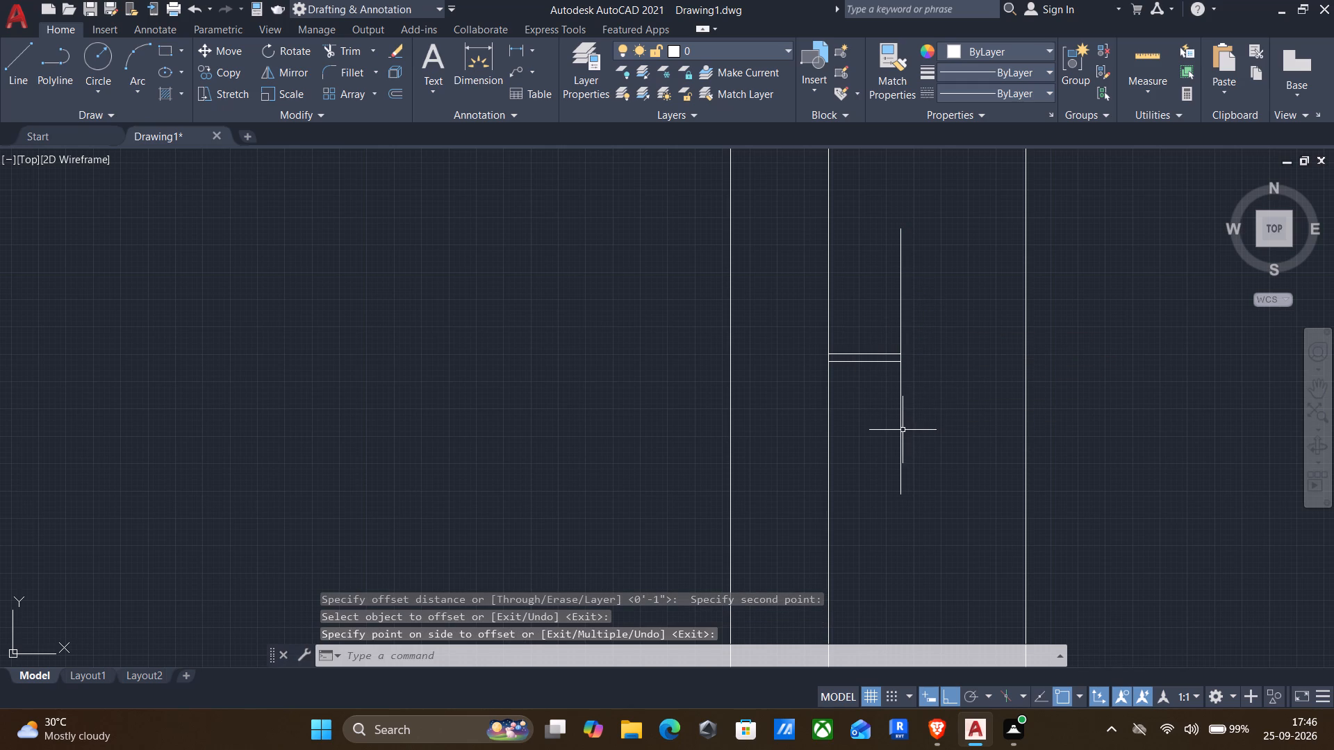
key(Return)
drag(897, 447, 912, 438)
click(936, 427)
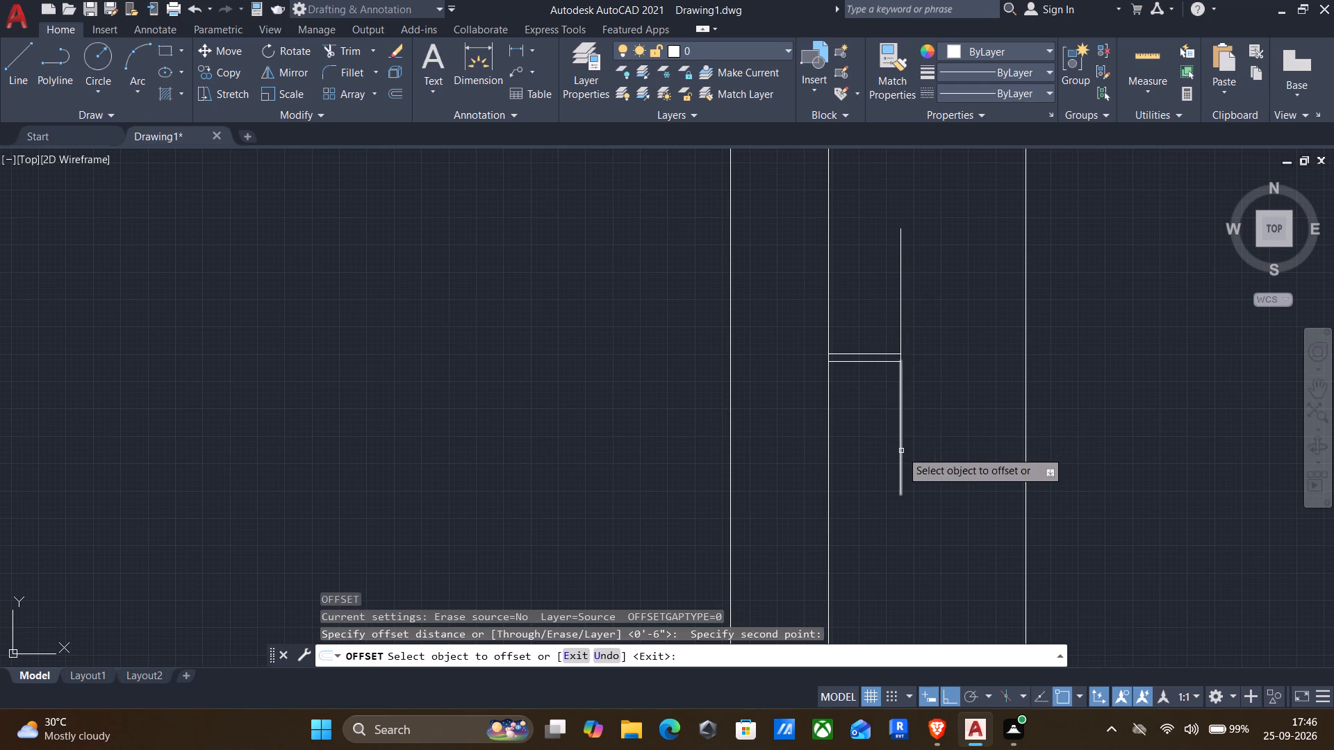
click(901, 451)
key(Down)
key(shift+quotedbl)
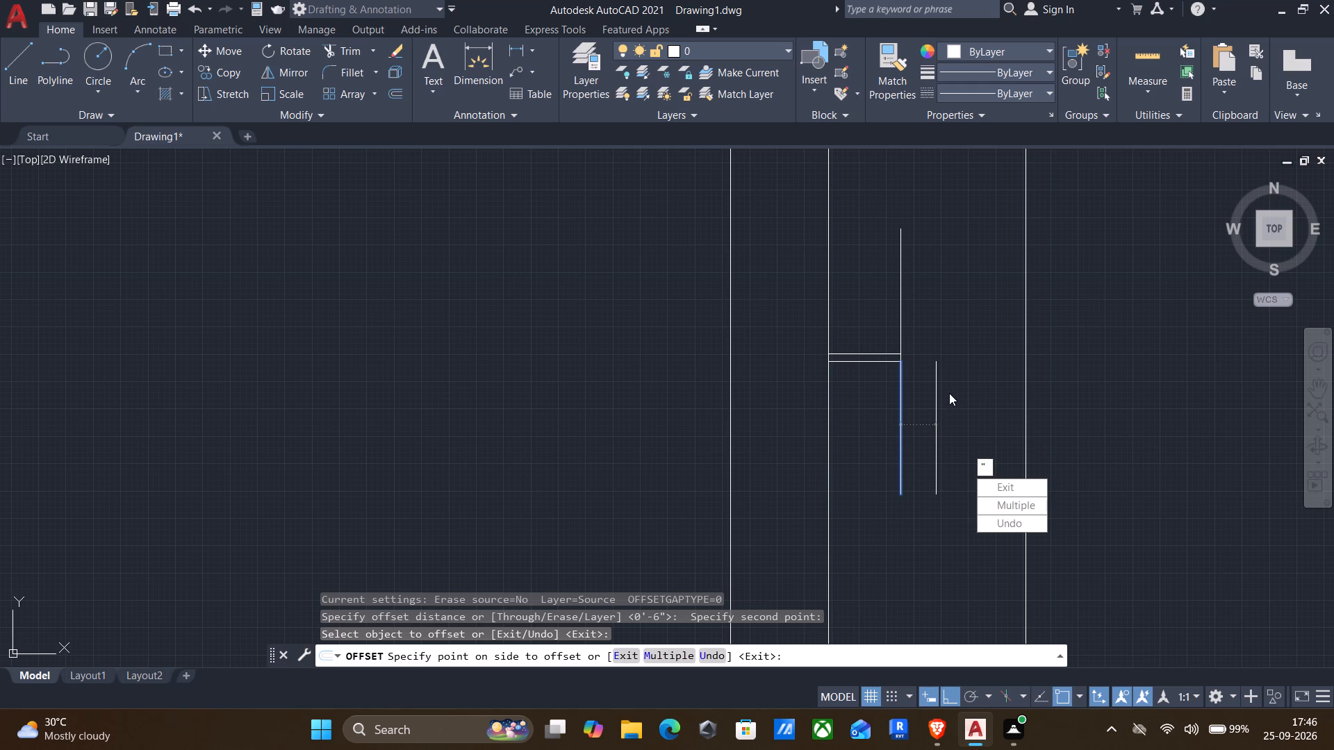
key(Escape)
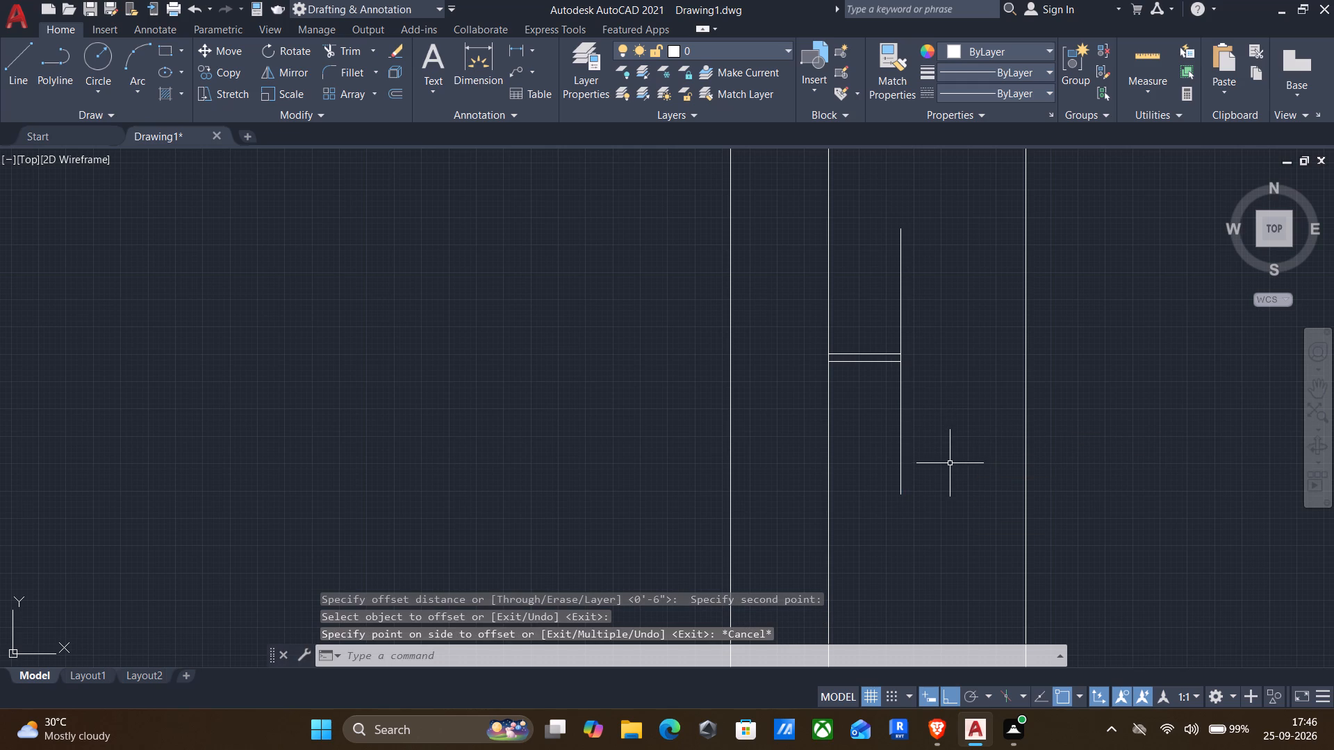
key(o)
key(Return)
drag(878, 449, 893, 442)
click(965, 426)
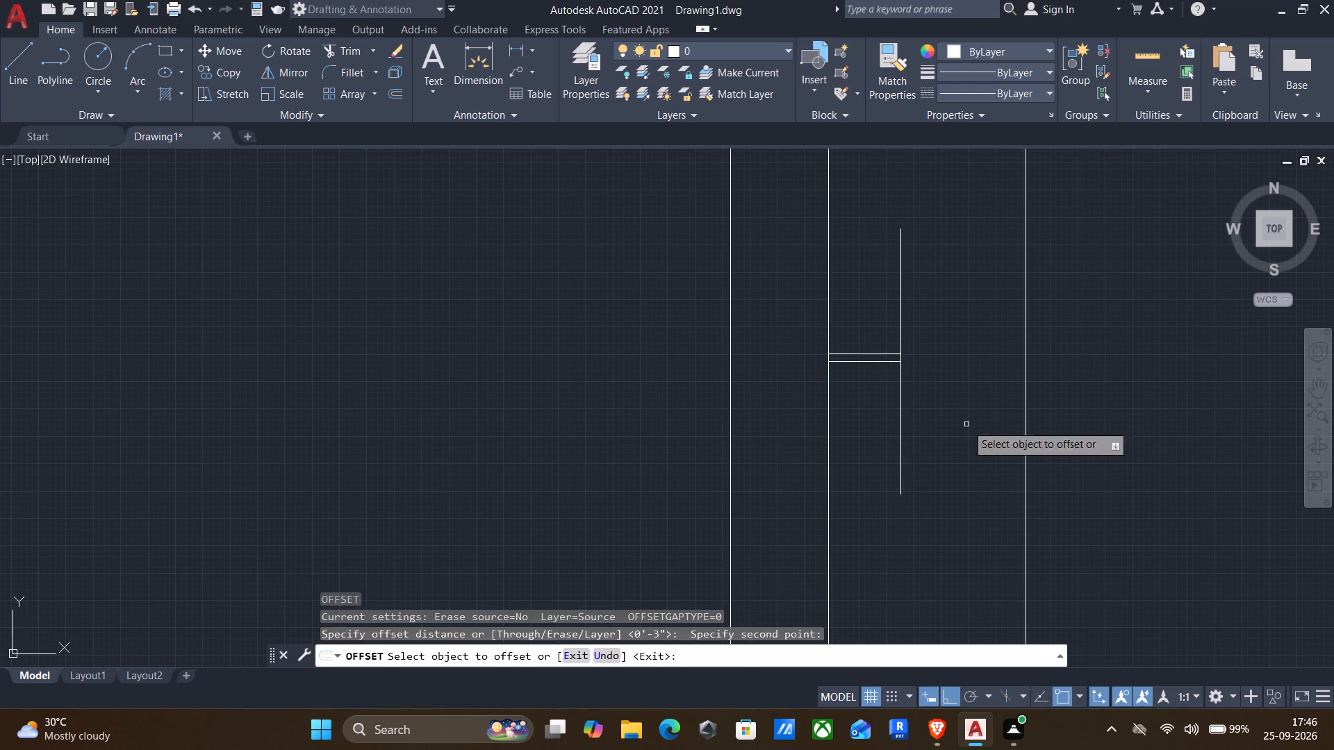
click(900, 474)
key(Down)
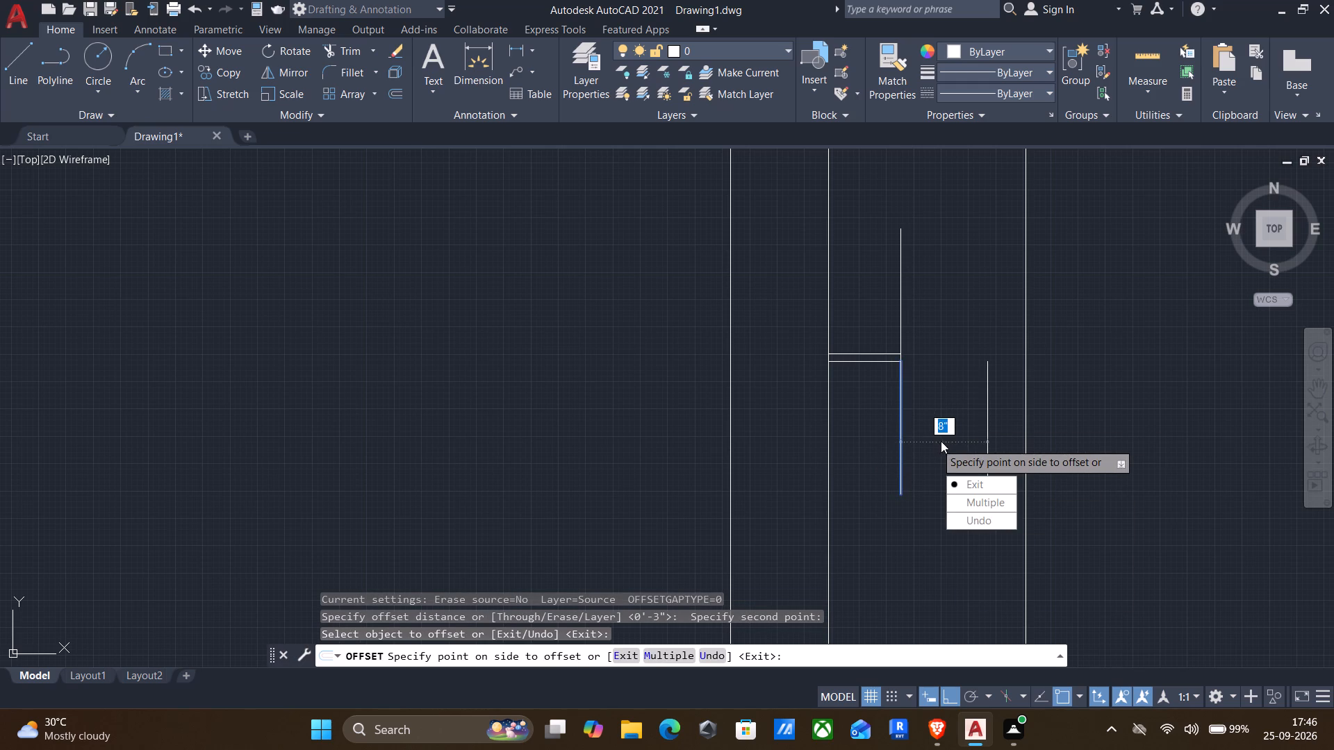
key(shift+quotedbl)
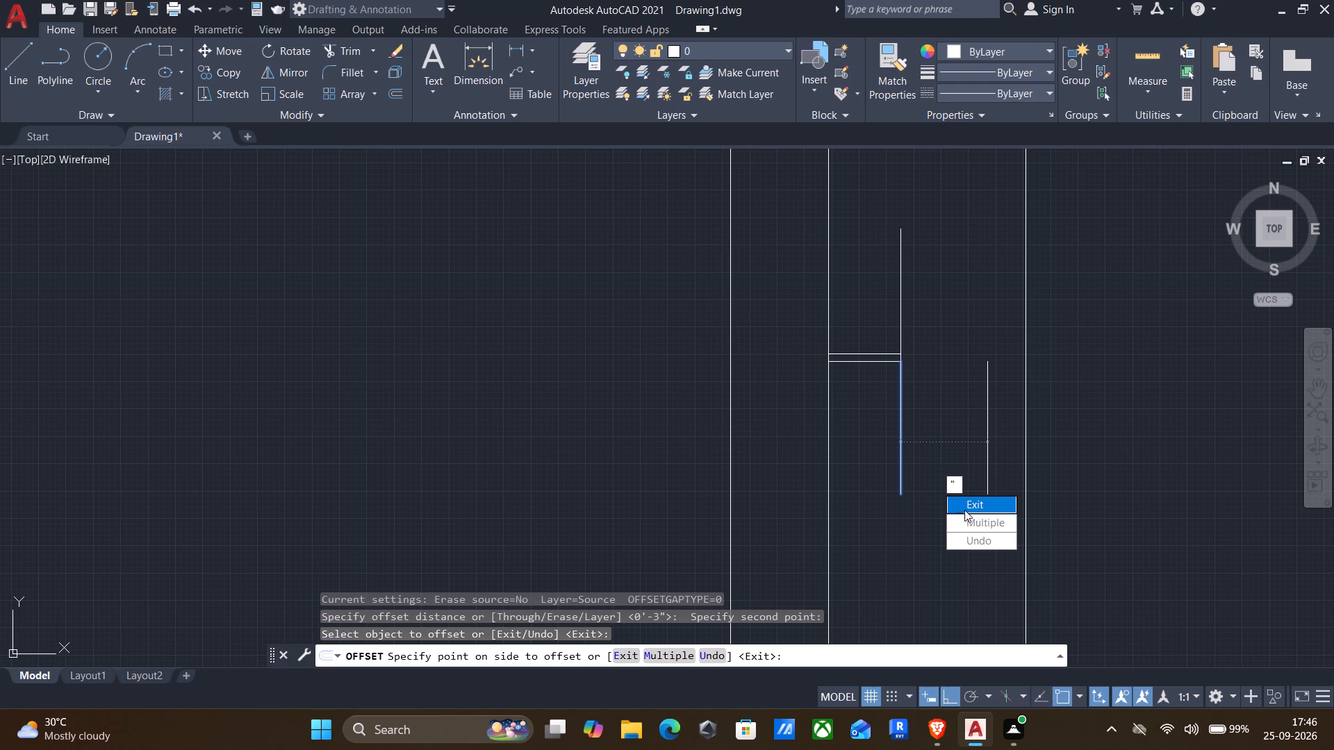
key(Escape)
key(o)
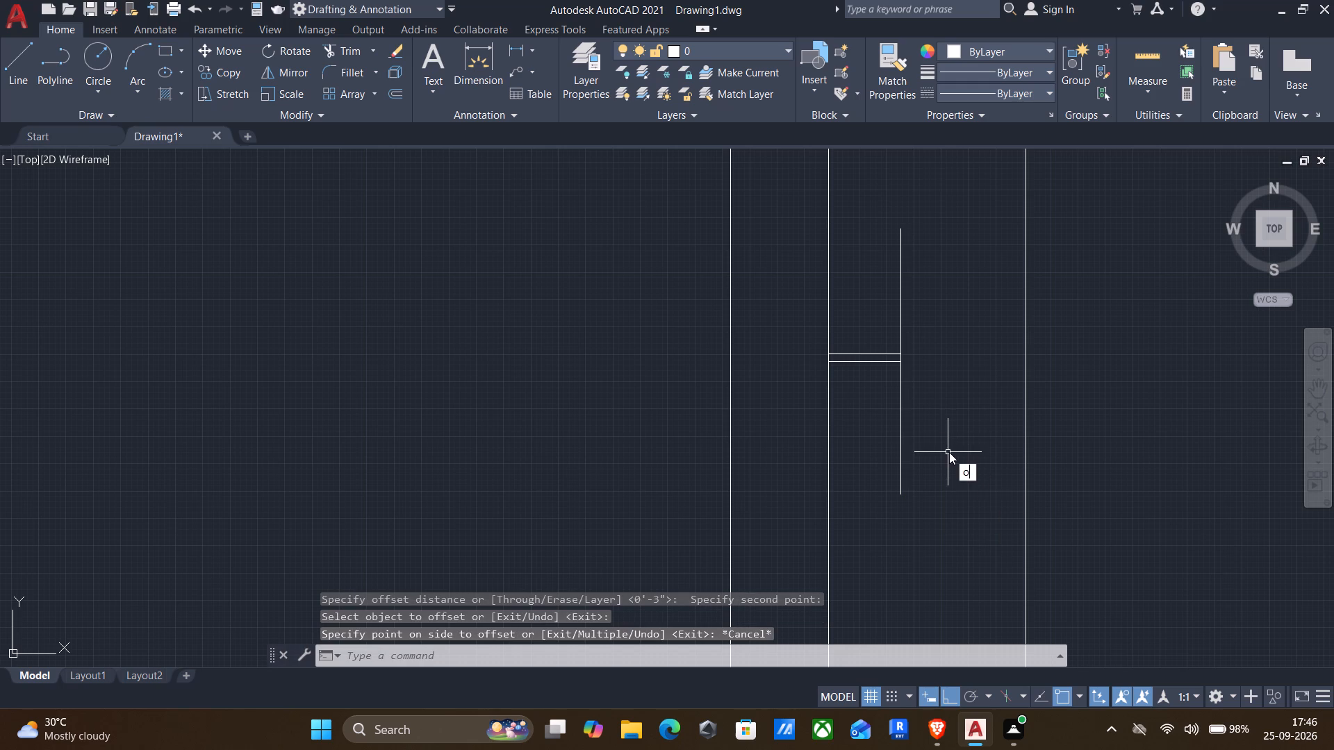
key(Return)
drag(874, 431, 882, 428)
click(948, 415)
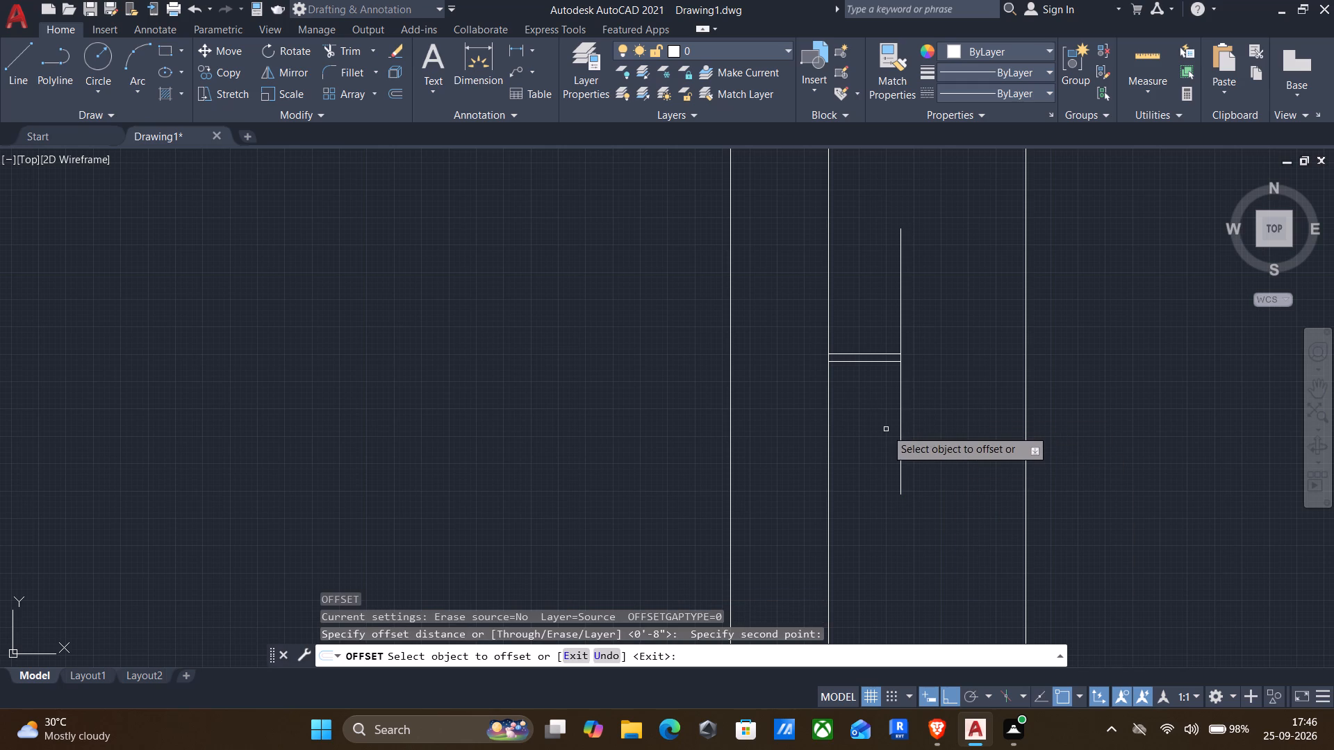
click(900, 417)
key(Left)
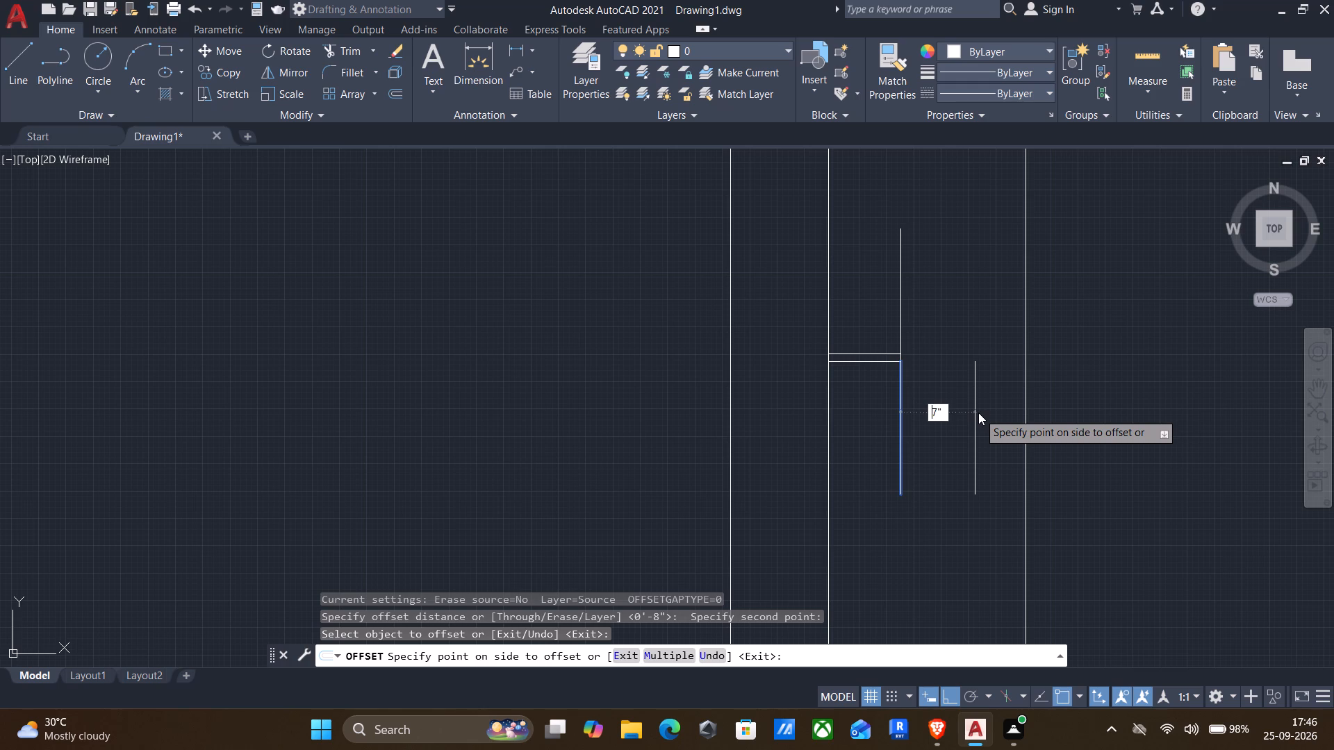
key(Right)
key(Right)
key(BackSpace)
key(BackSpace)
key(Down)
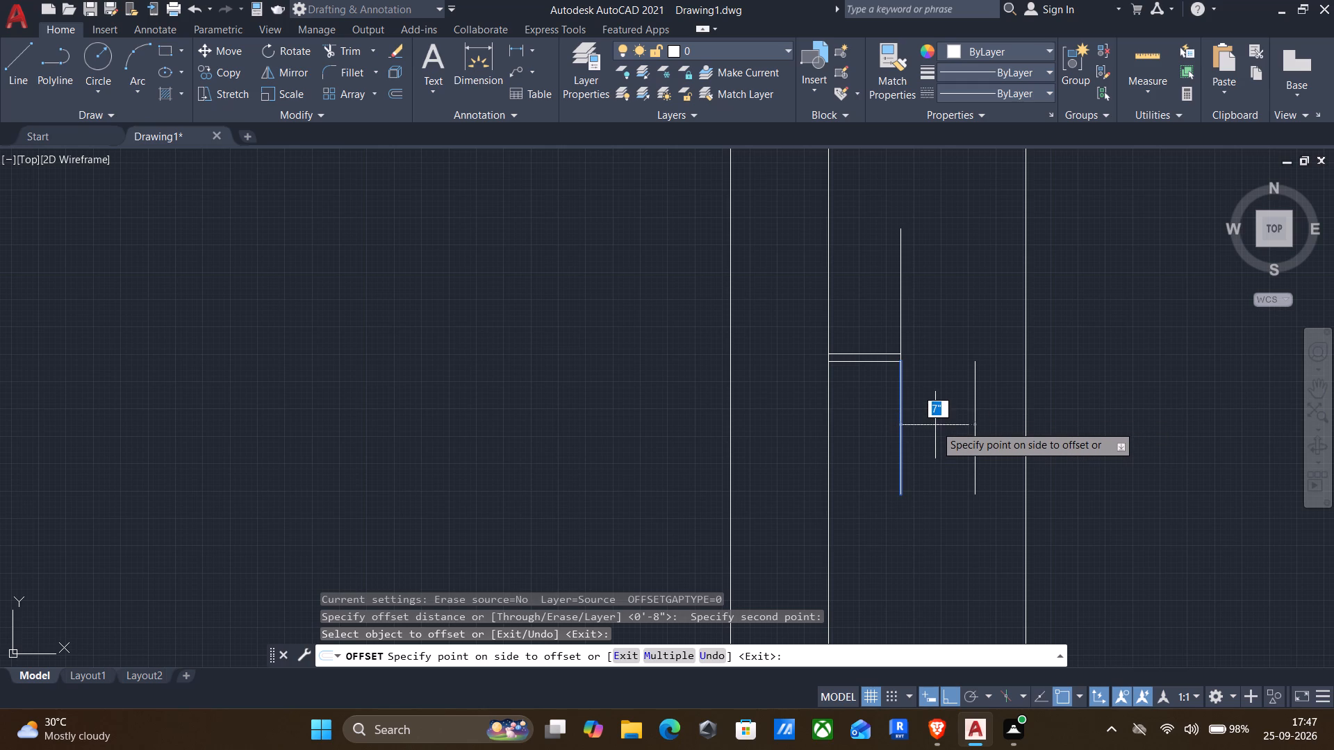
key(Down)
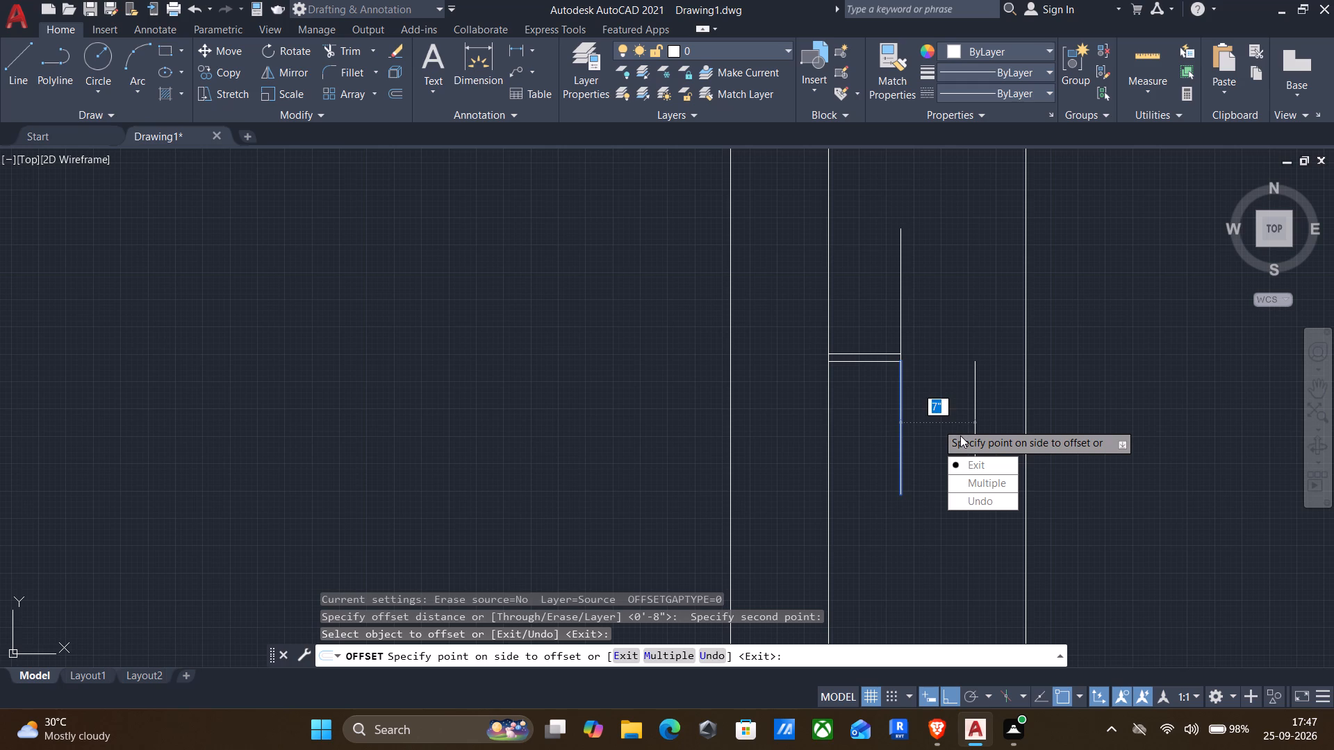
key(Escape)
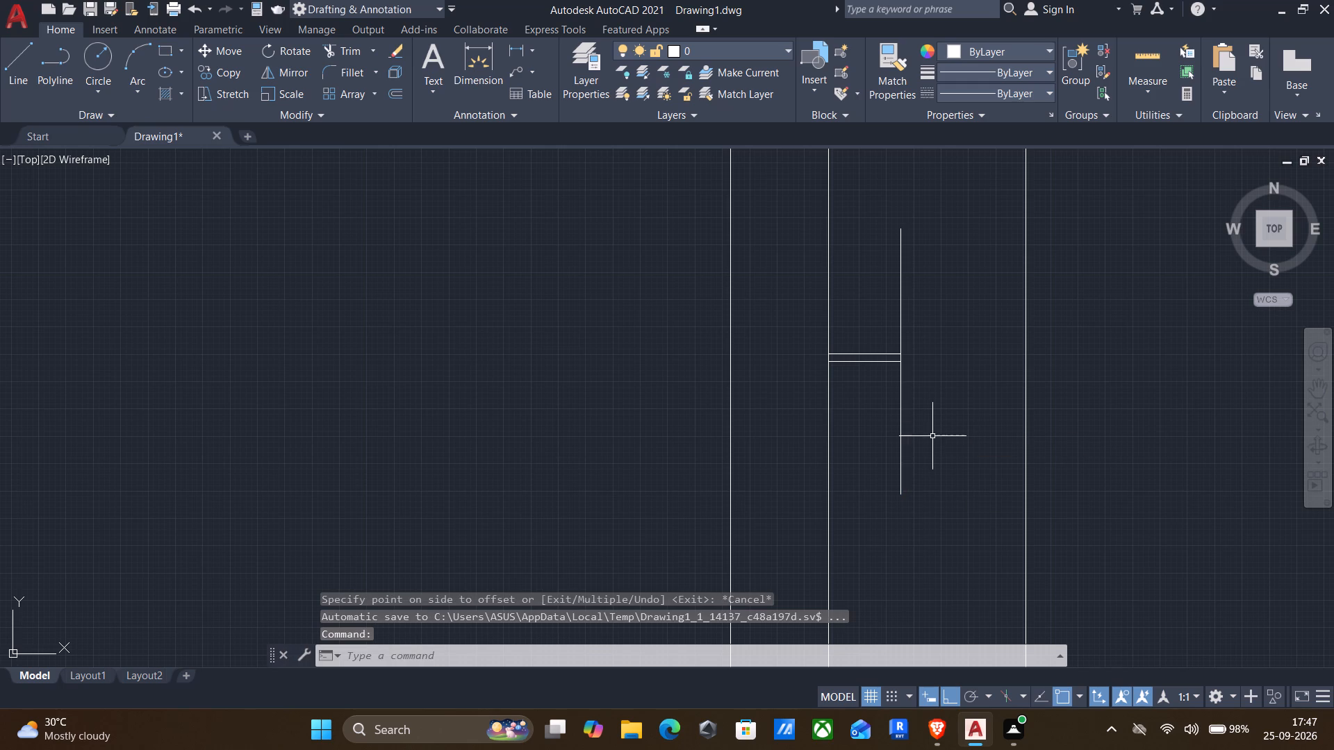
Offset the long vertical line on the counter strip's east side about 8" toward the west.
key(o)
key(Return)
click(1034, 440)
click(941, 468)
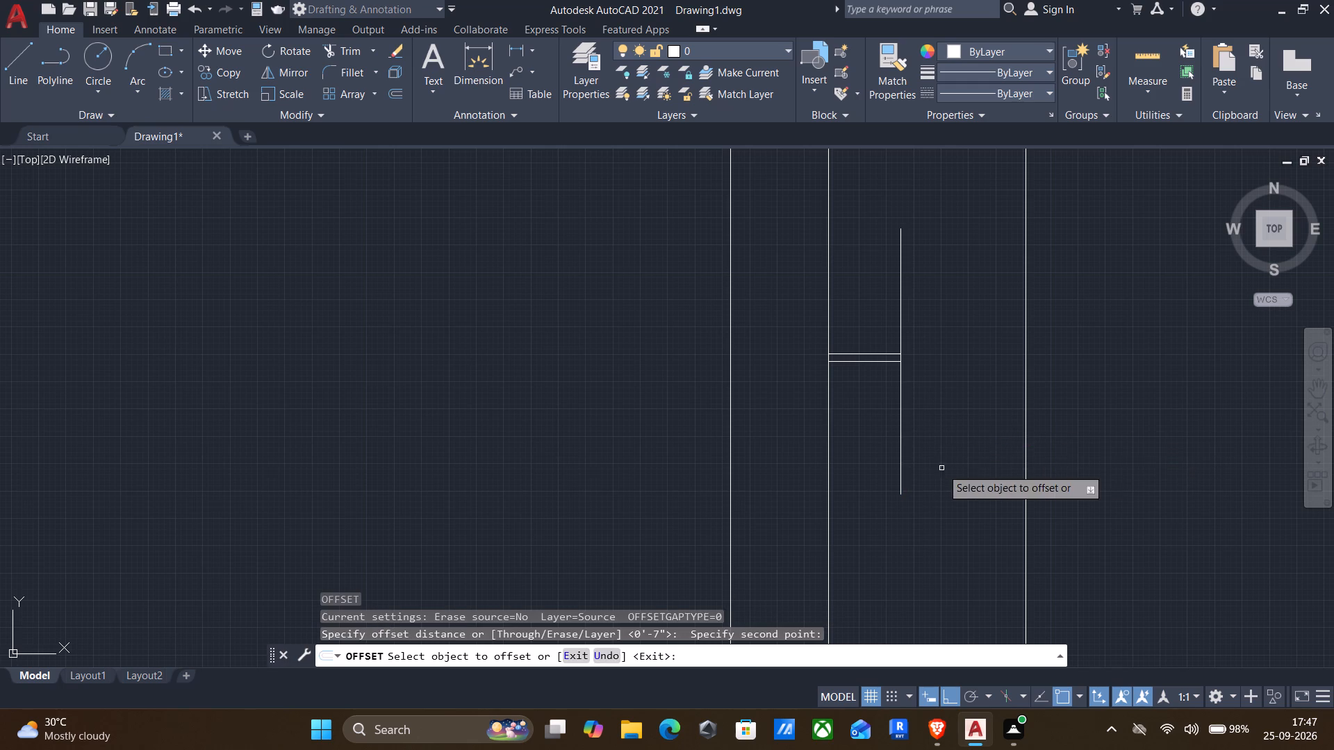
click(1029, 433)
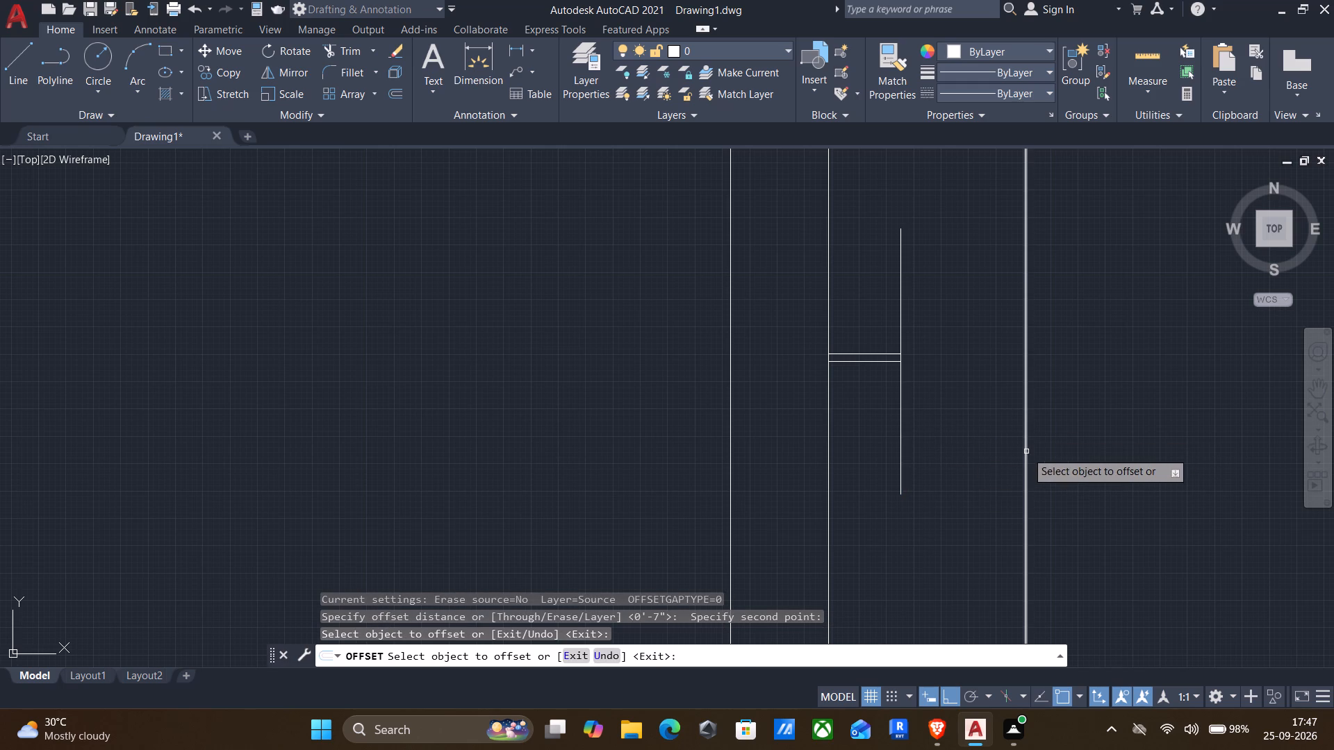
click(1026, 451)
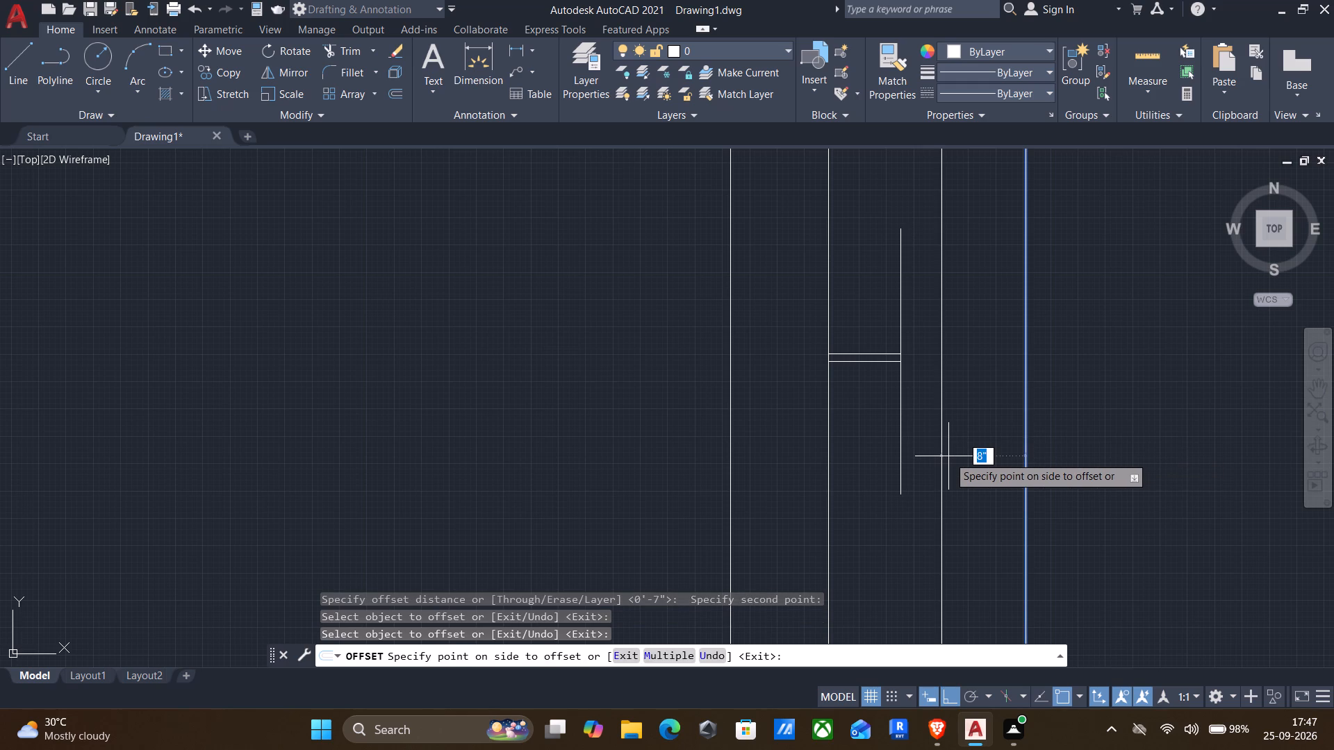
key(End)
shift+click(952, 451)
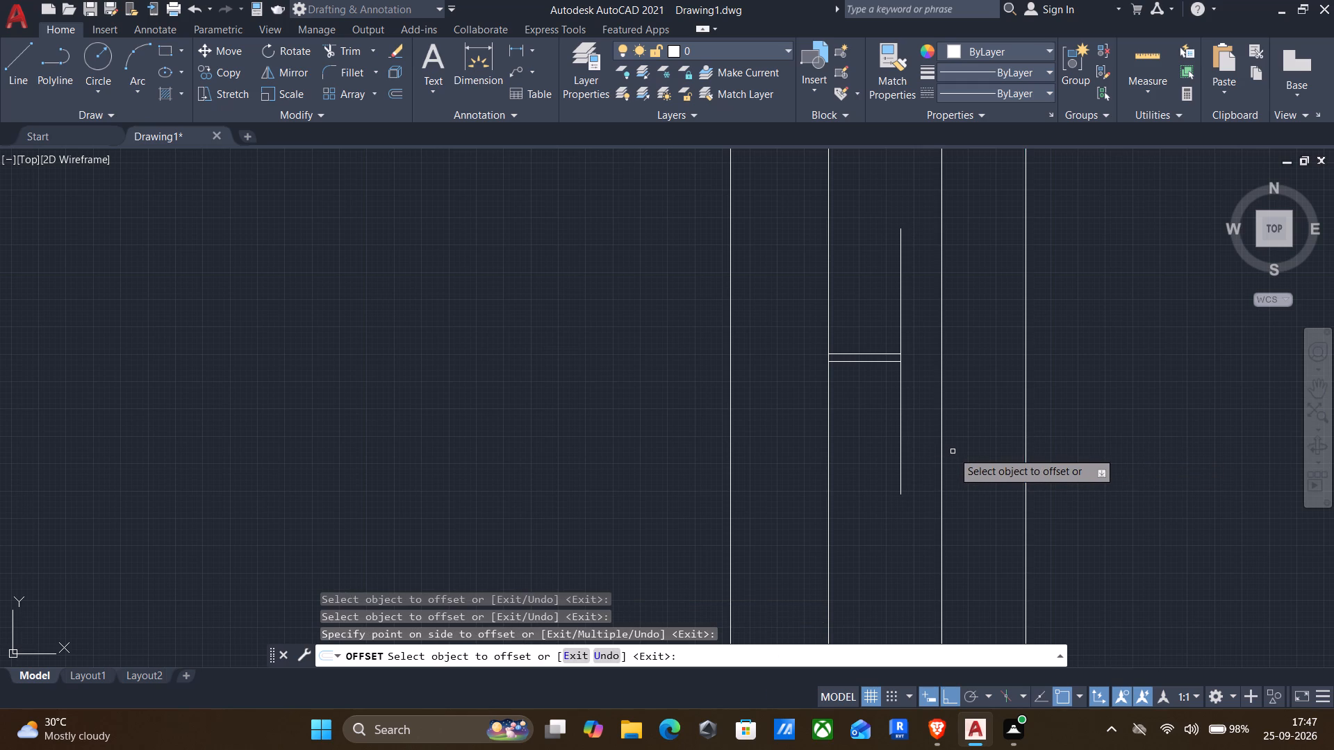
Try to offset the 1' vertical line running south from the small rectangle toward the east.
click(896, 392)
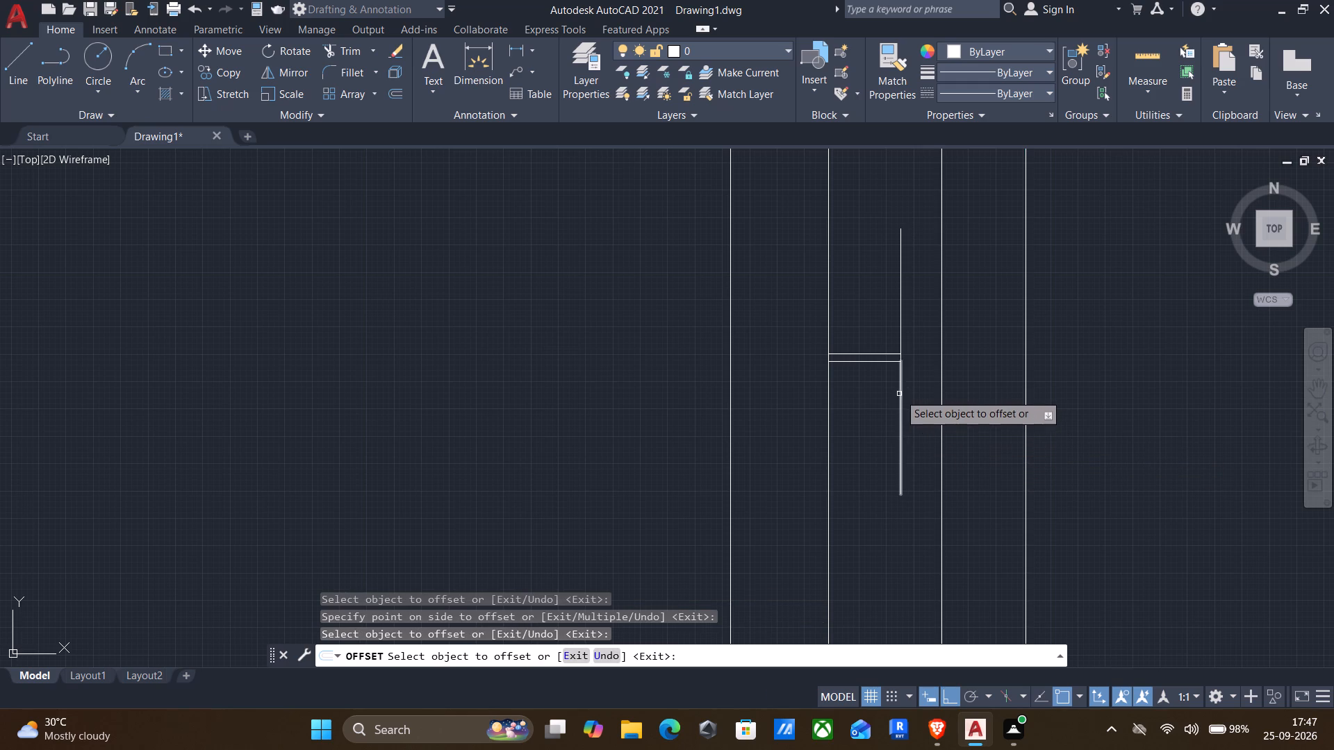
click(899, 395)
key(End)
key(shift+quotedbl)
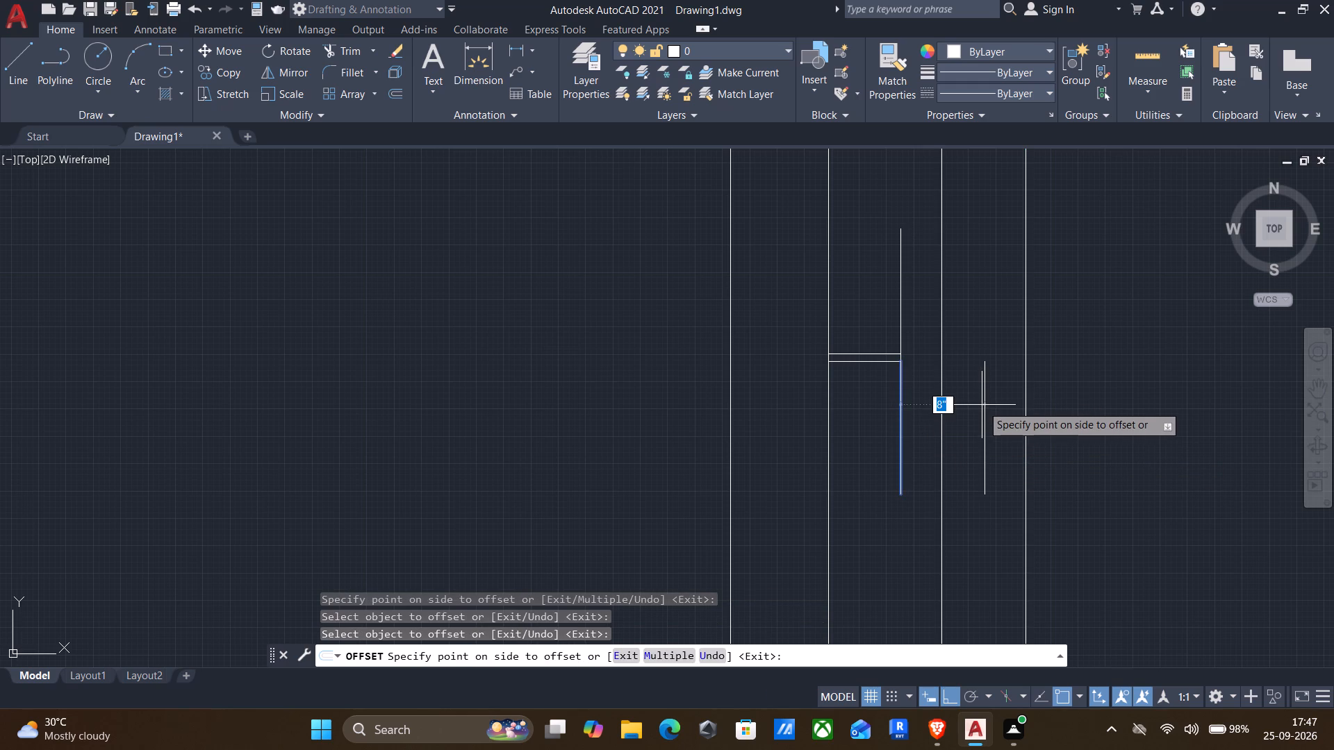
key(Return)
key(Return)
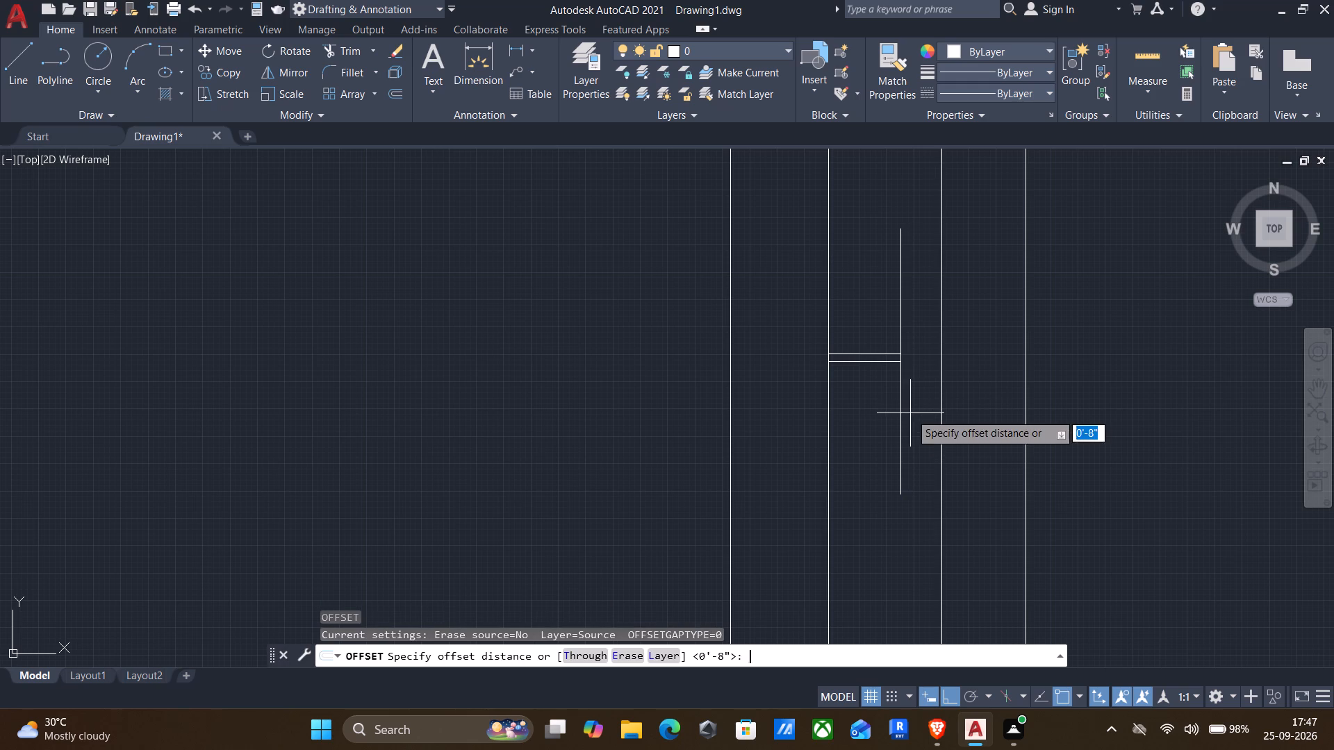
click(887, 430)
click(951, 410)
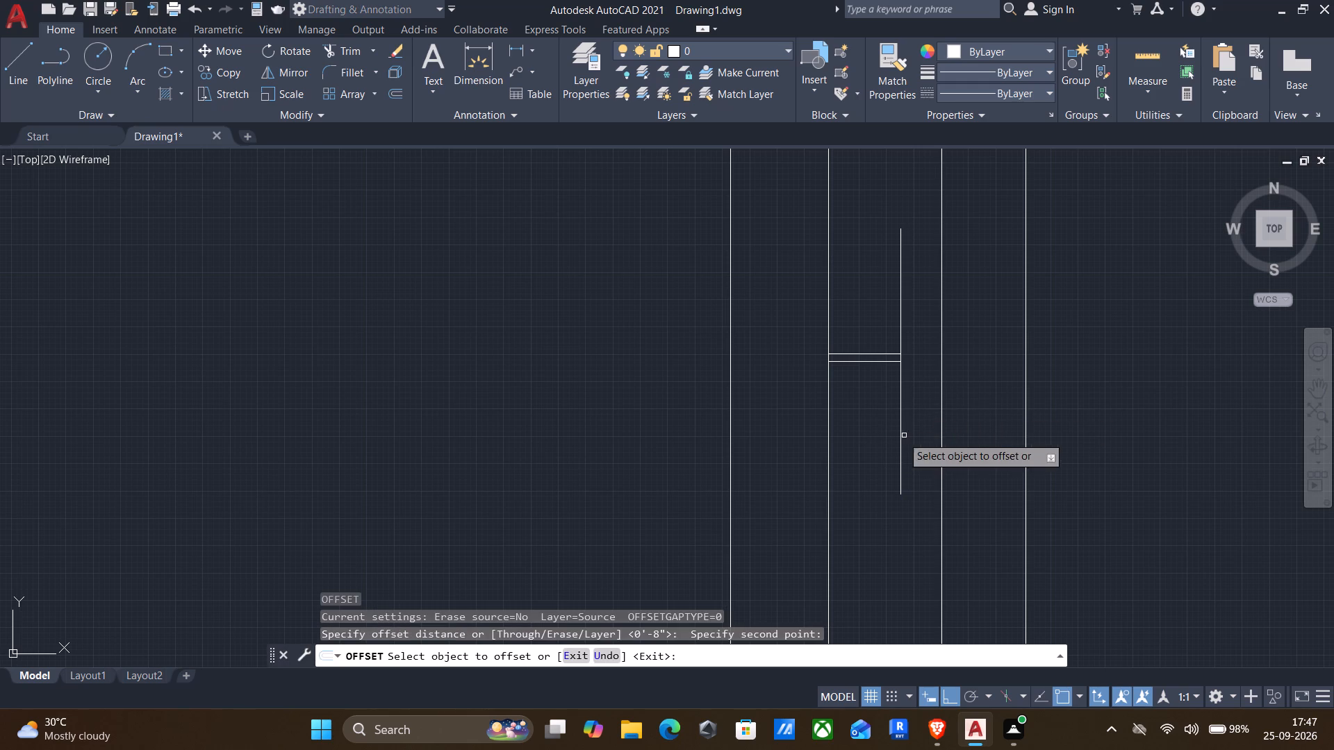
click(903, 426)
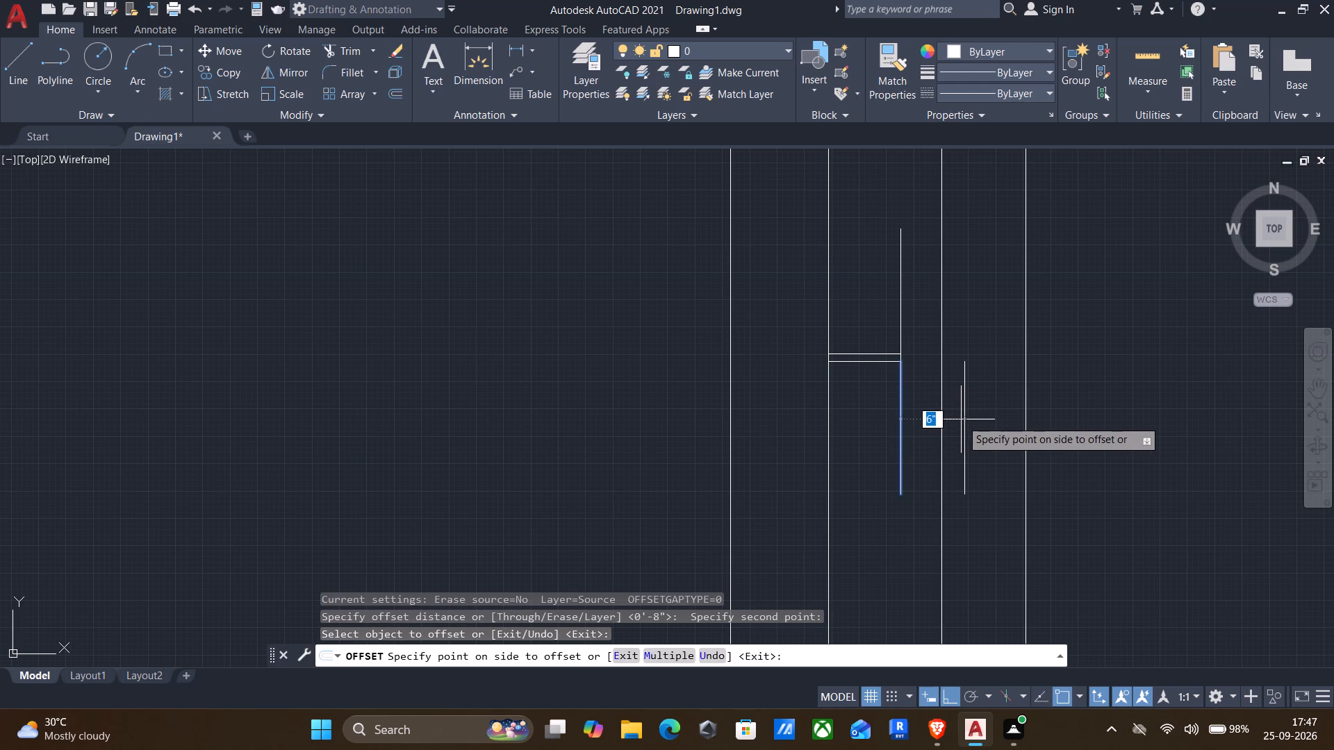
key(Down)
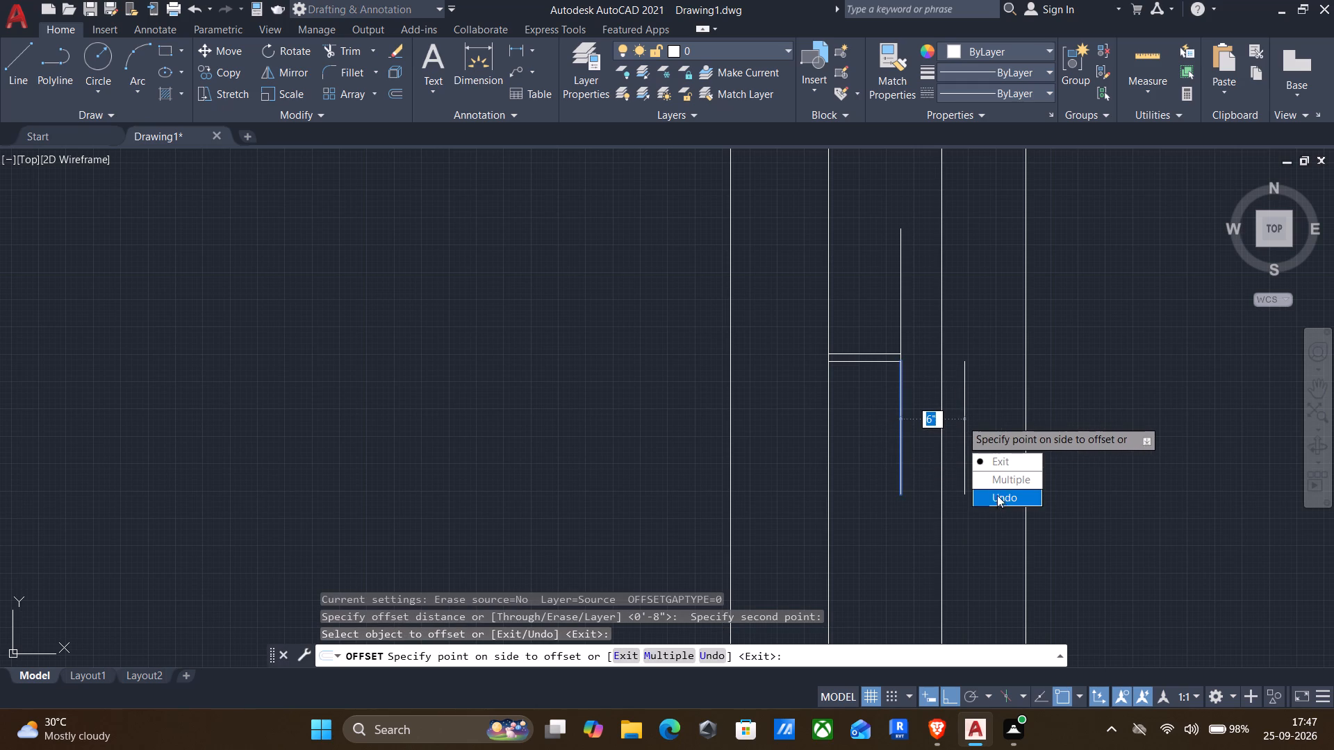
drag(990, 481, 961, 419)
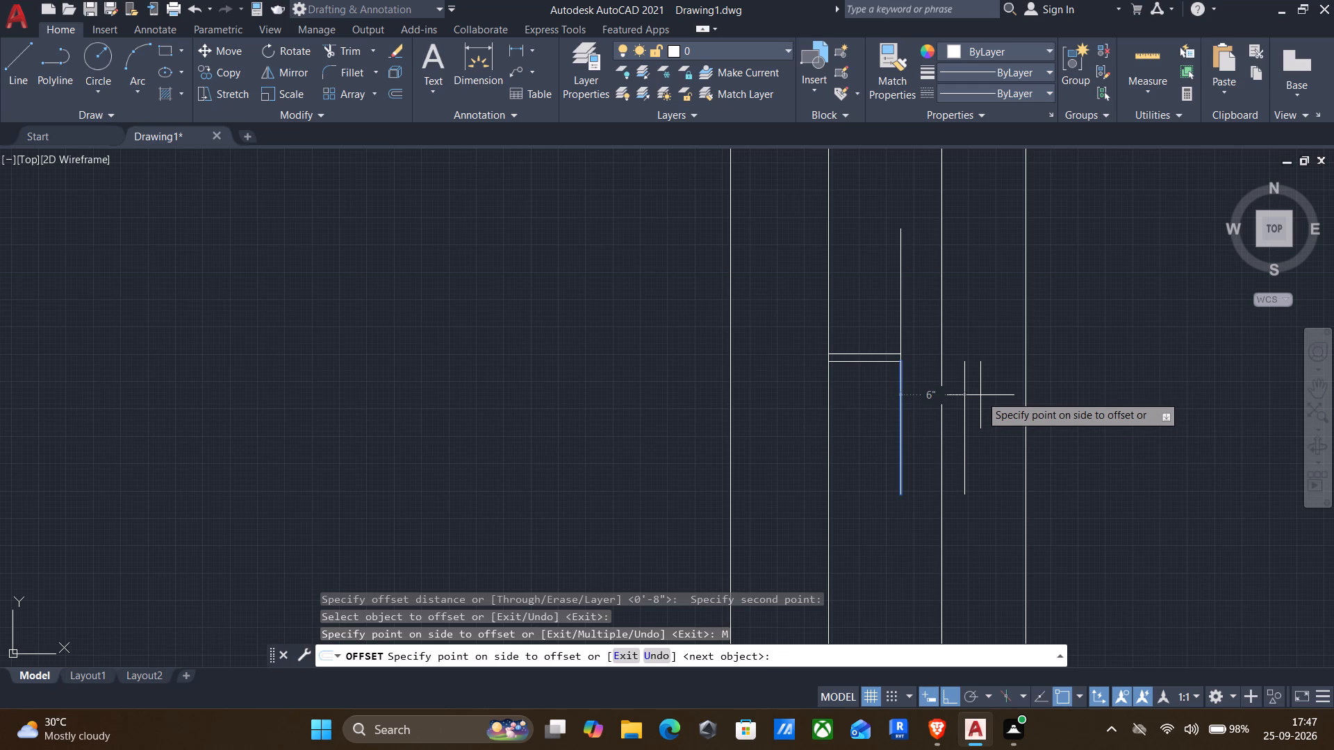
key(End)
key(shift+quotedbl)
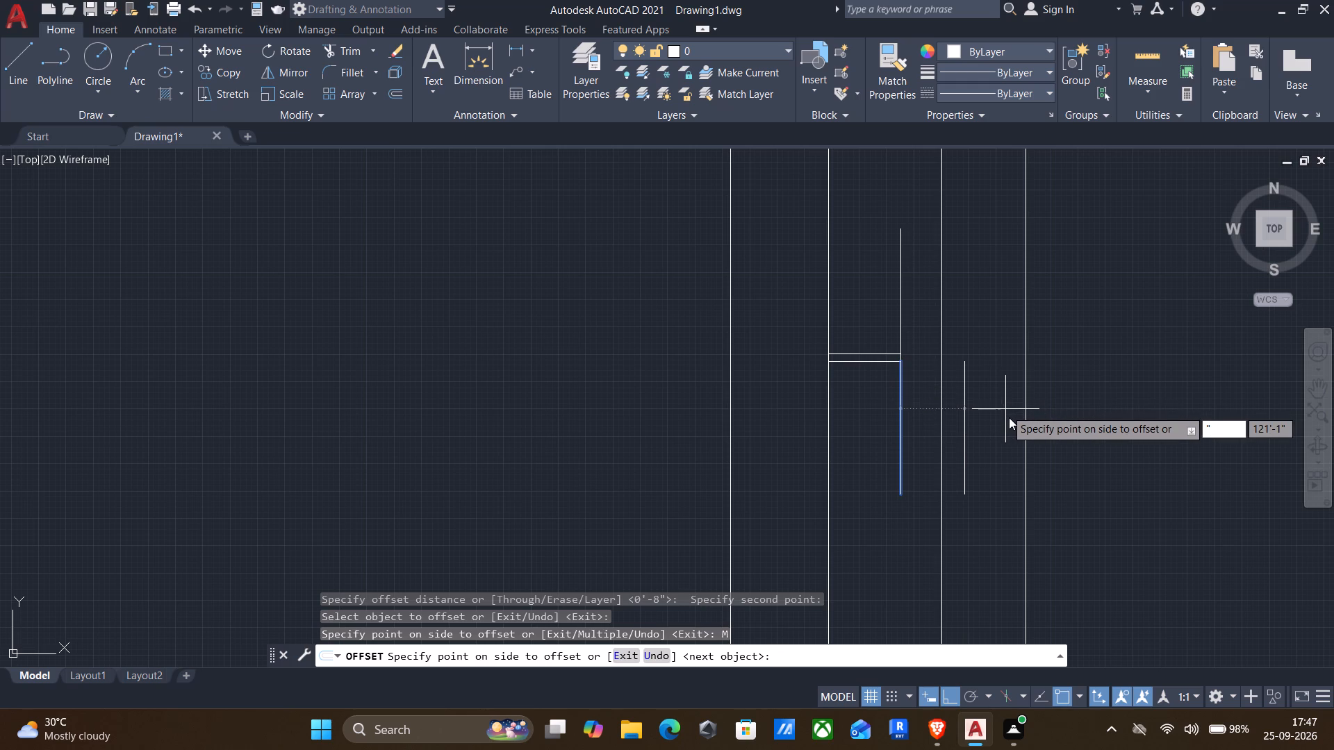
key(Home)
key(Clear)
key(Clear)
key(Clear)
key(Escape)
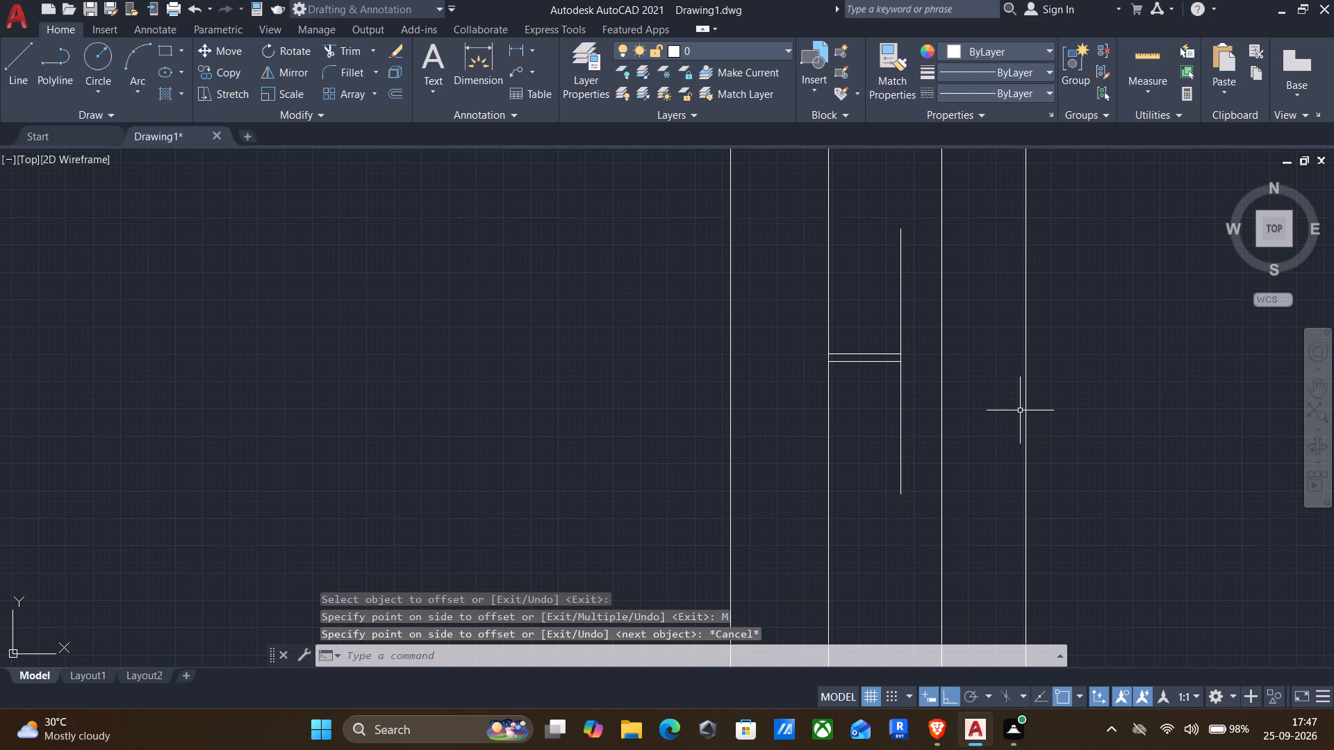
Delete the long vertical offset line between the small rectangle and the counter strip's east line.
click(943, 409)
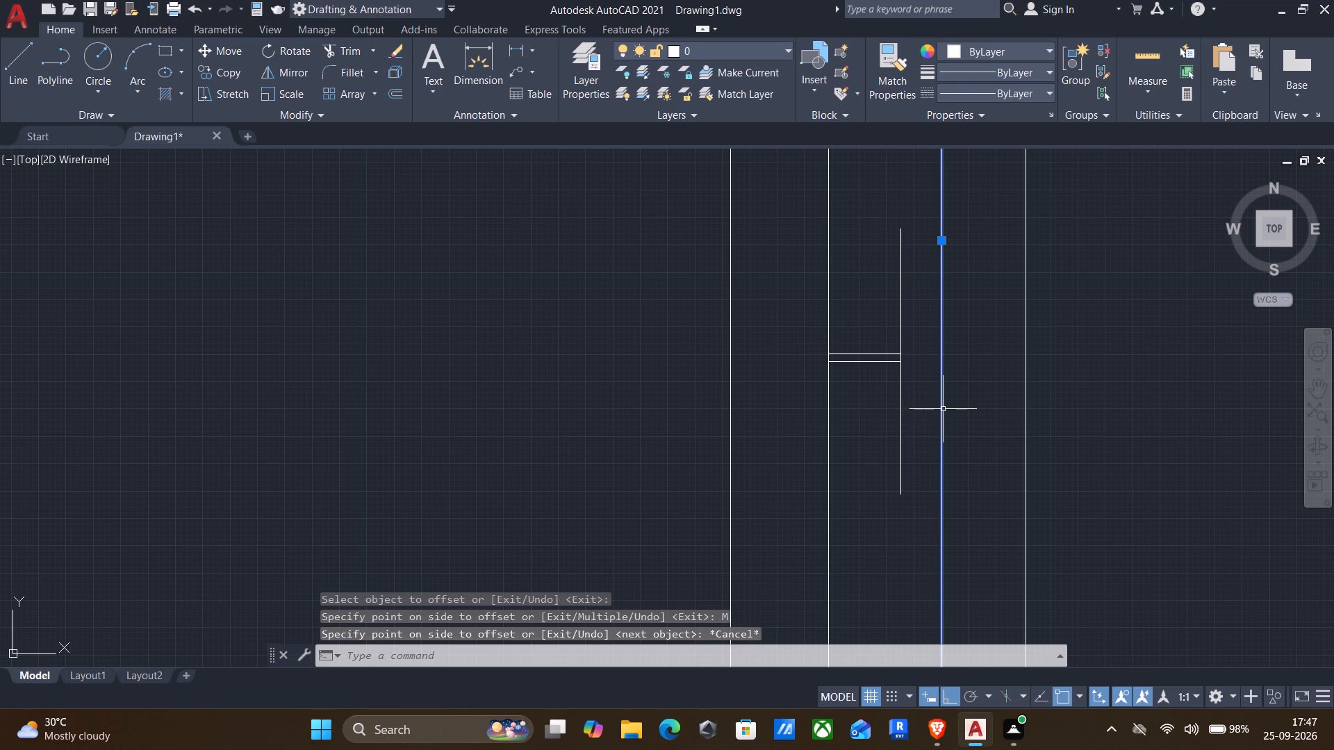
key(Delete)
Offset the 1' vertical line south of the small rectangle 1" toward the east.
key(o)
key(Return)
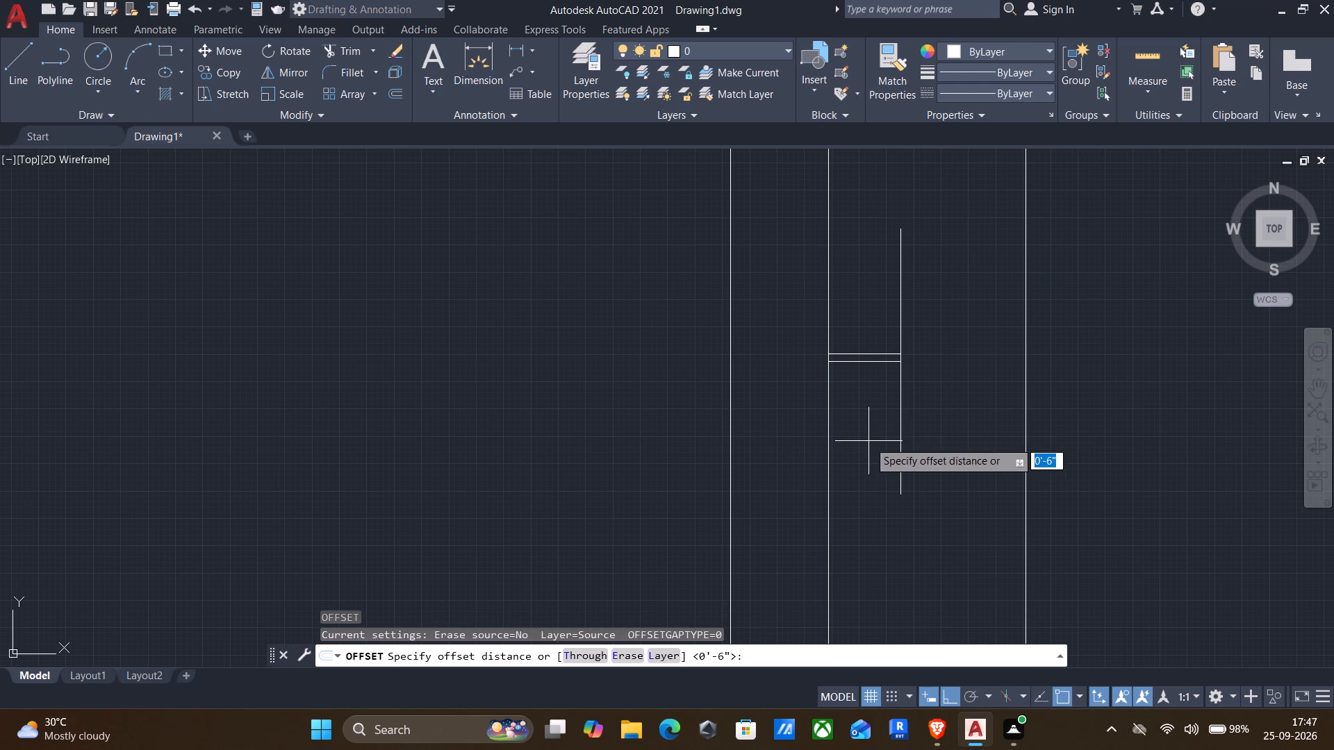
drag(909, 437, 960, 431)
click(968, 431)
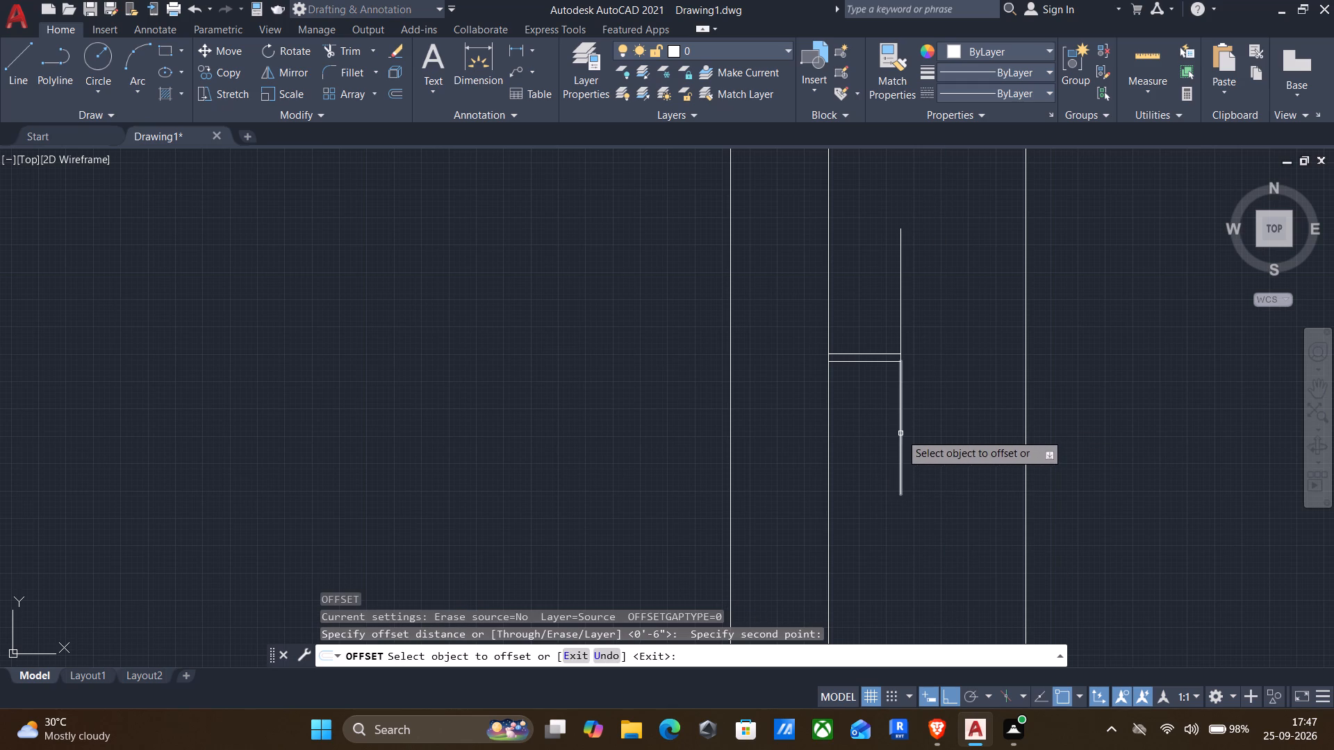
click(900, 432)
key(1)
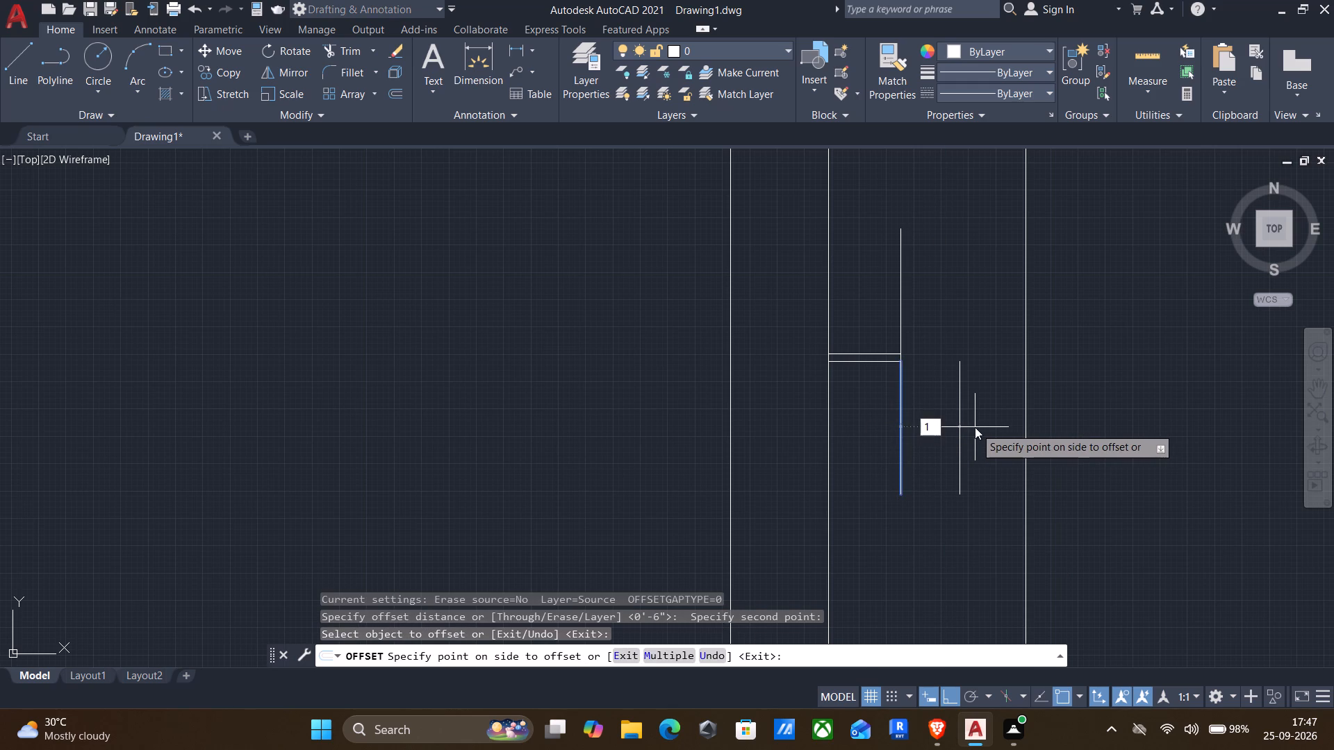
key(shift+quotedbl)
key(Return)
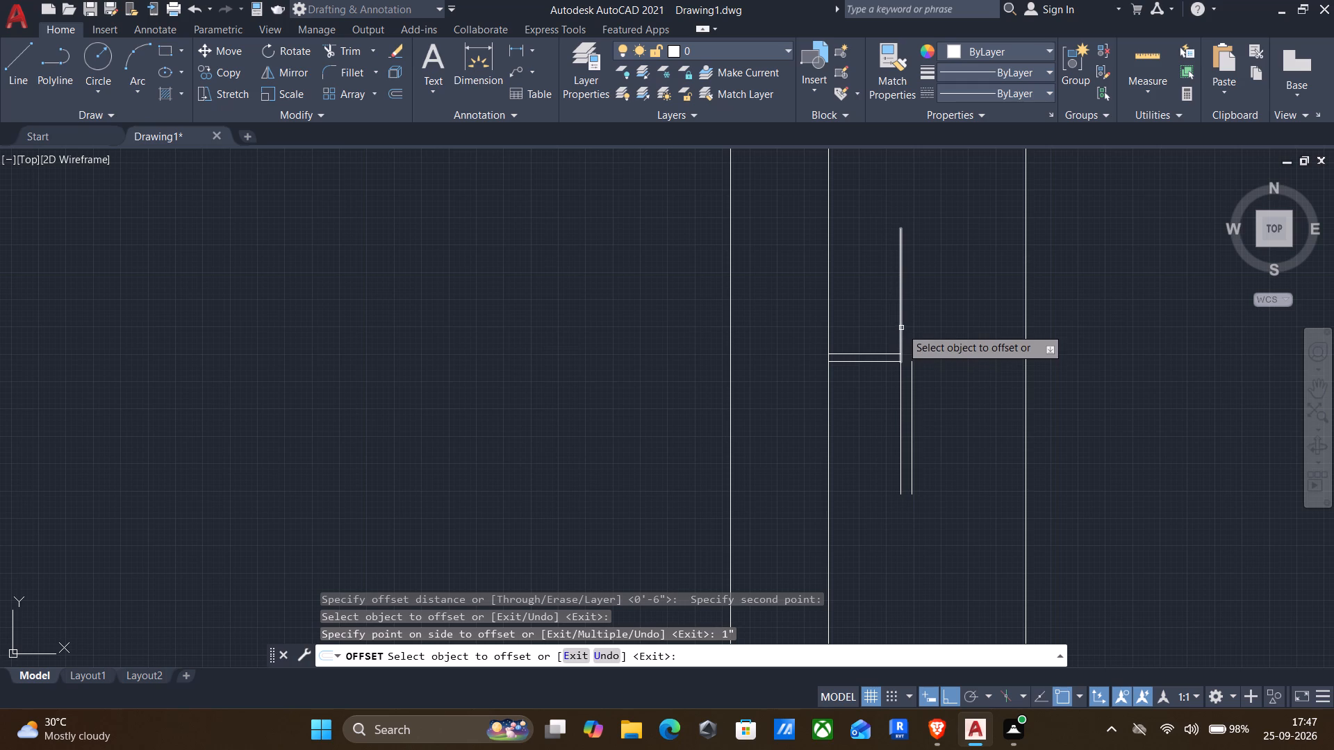
Offset both 1' vertical lines, south and north of the small rectangle, 0.5" toward the east.
scroll(897, 403, up, 2)
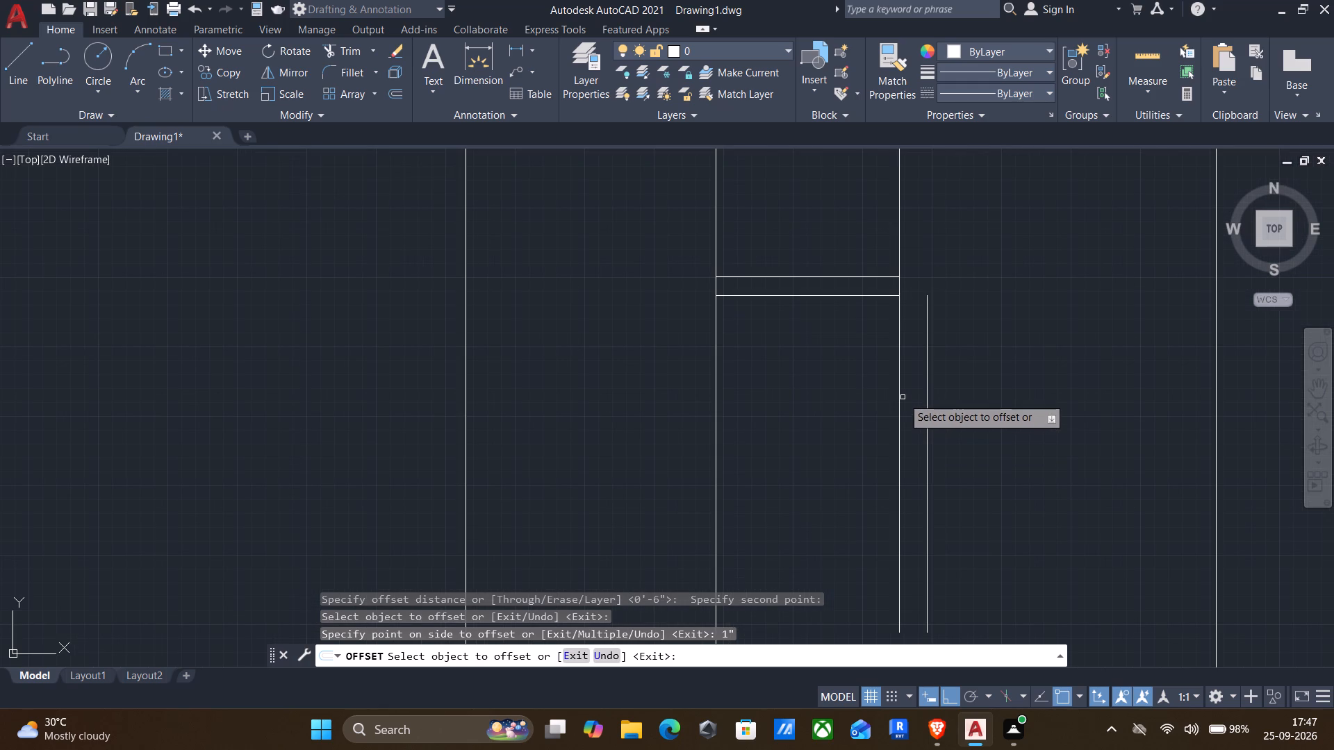
click(902, 397)
text(0.5)
key(shift+quotedbl)
key(Return)
scroll(944, 412, down, 3)
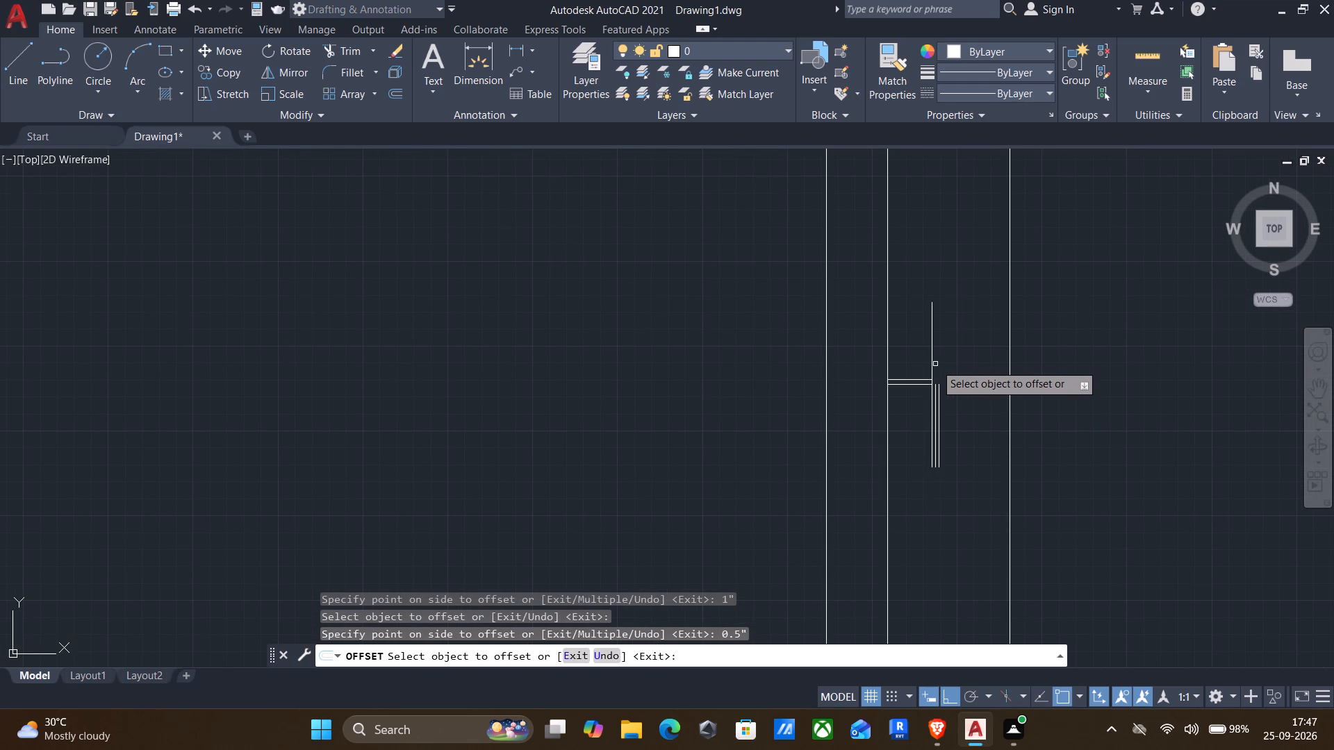
click(932, 365)
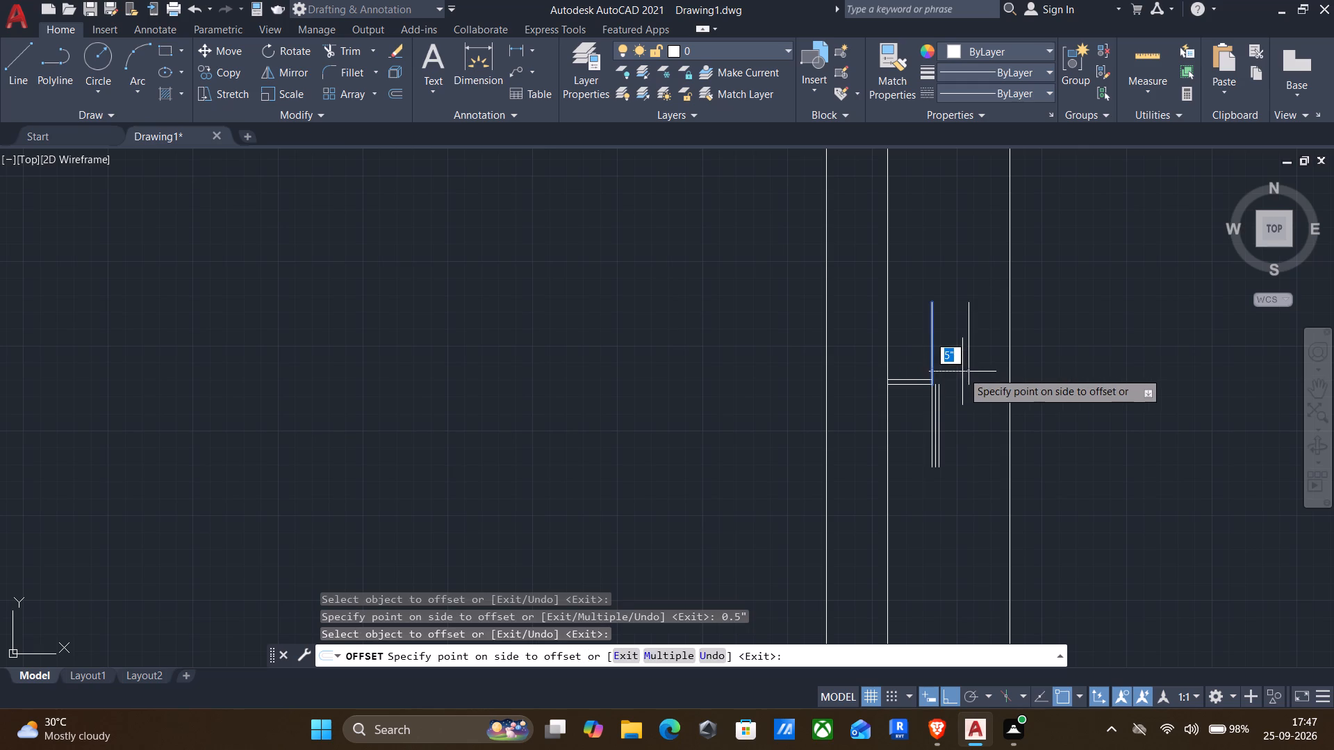
text(0.5)
key(shift+quotedbl)
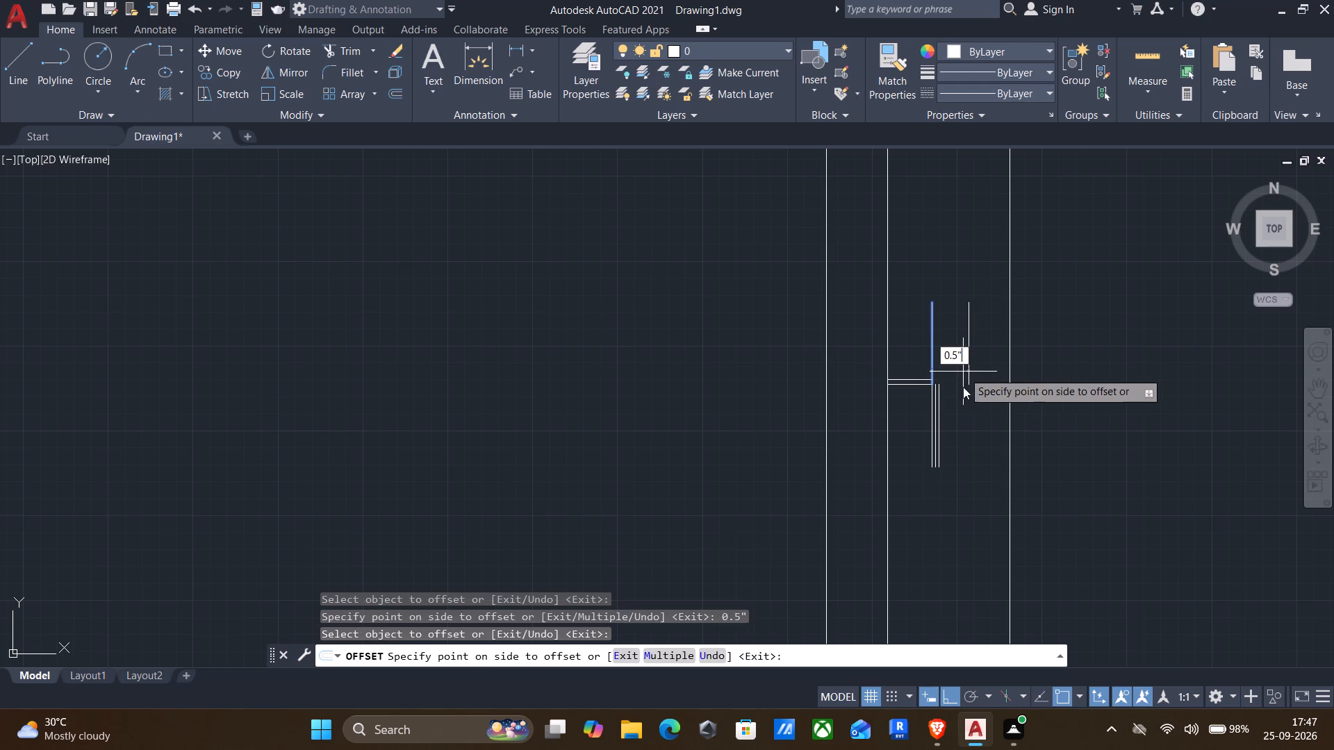
key(Return)
key(Return)
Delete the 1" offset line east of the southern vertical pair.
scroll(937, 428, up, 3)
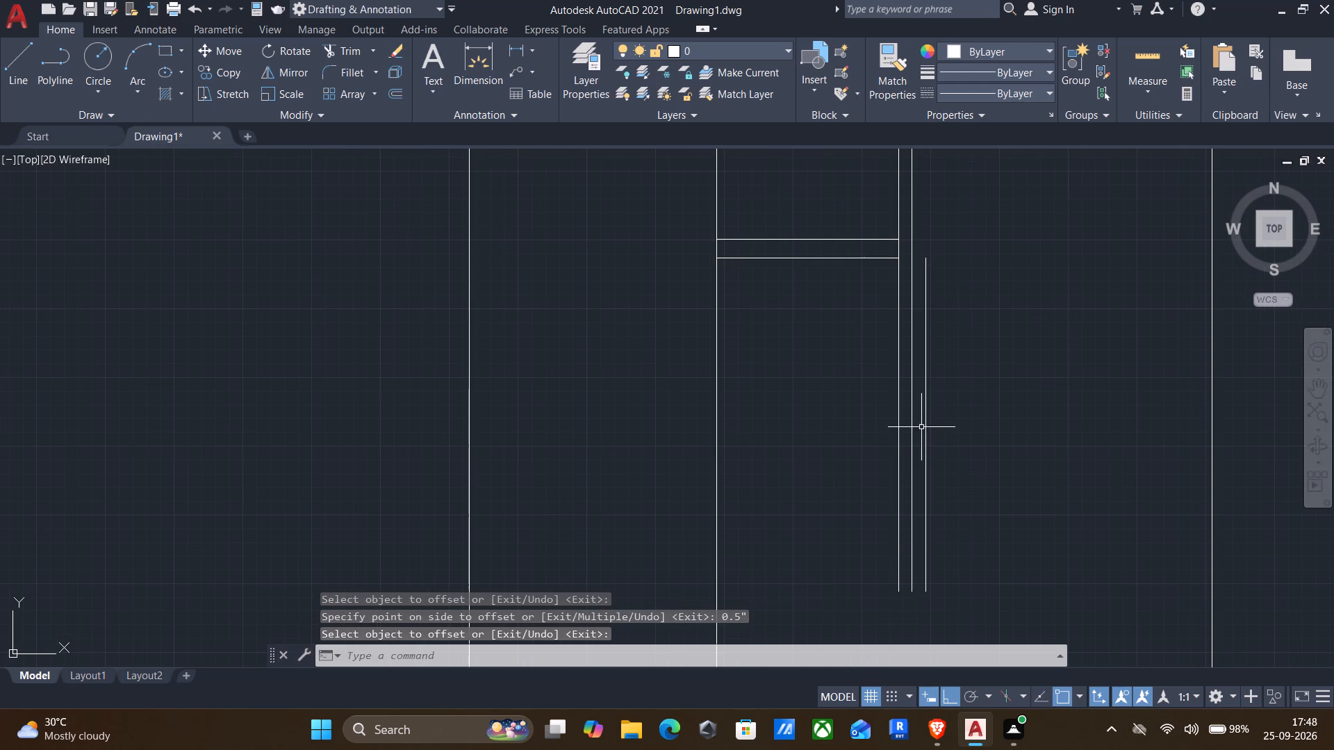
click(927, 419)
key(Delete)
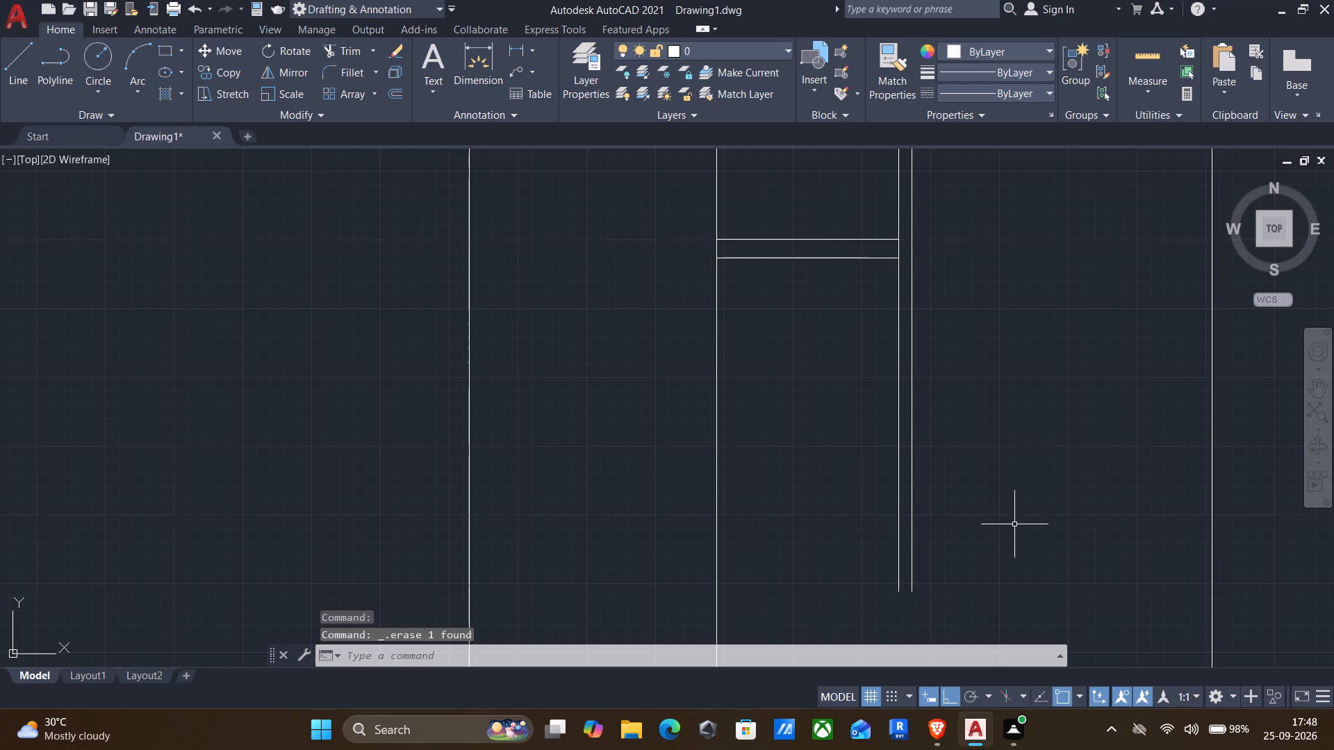
Draw a short line south from the eastern offset line's south end, continuing diagonally to the western line's south end.
middle_drag(1014, 524, 1038, 422)
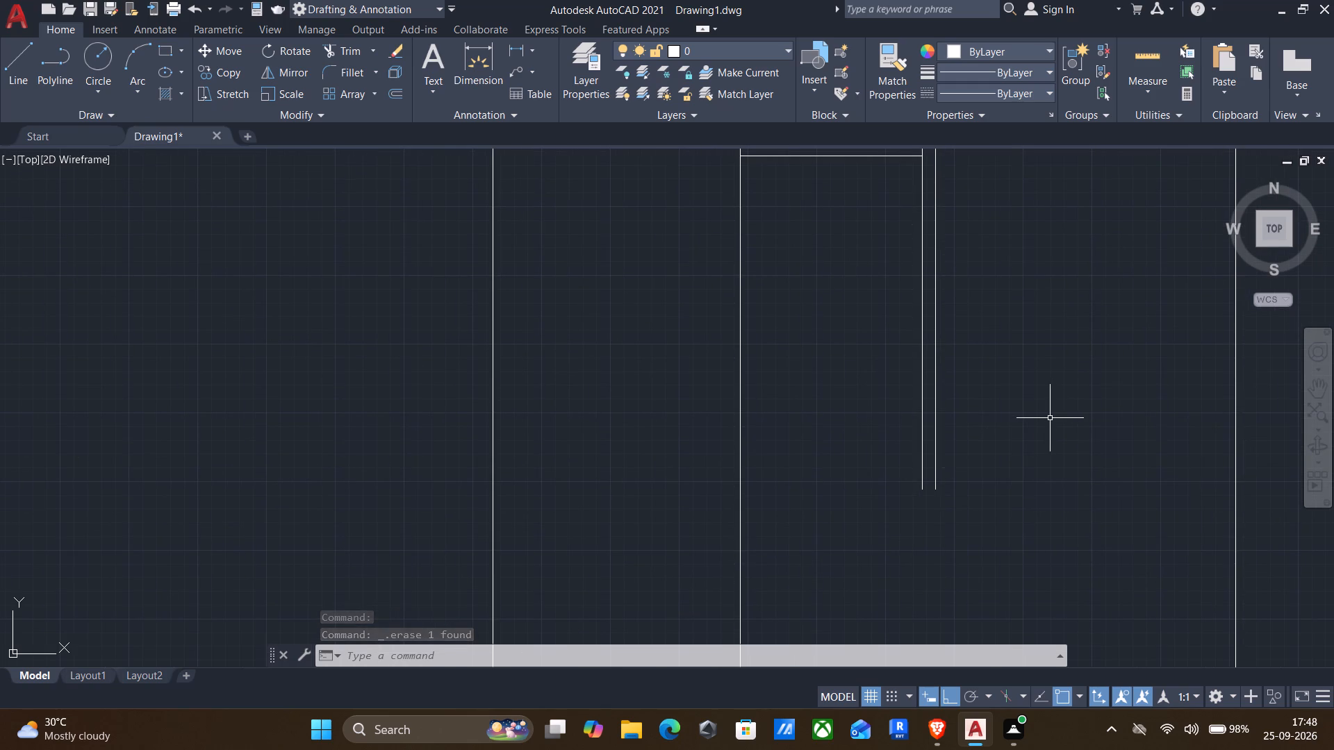
middle_drag(992, 428, 1035, 387)
key(l)
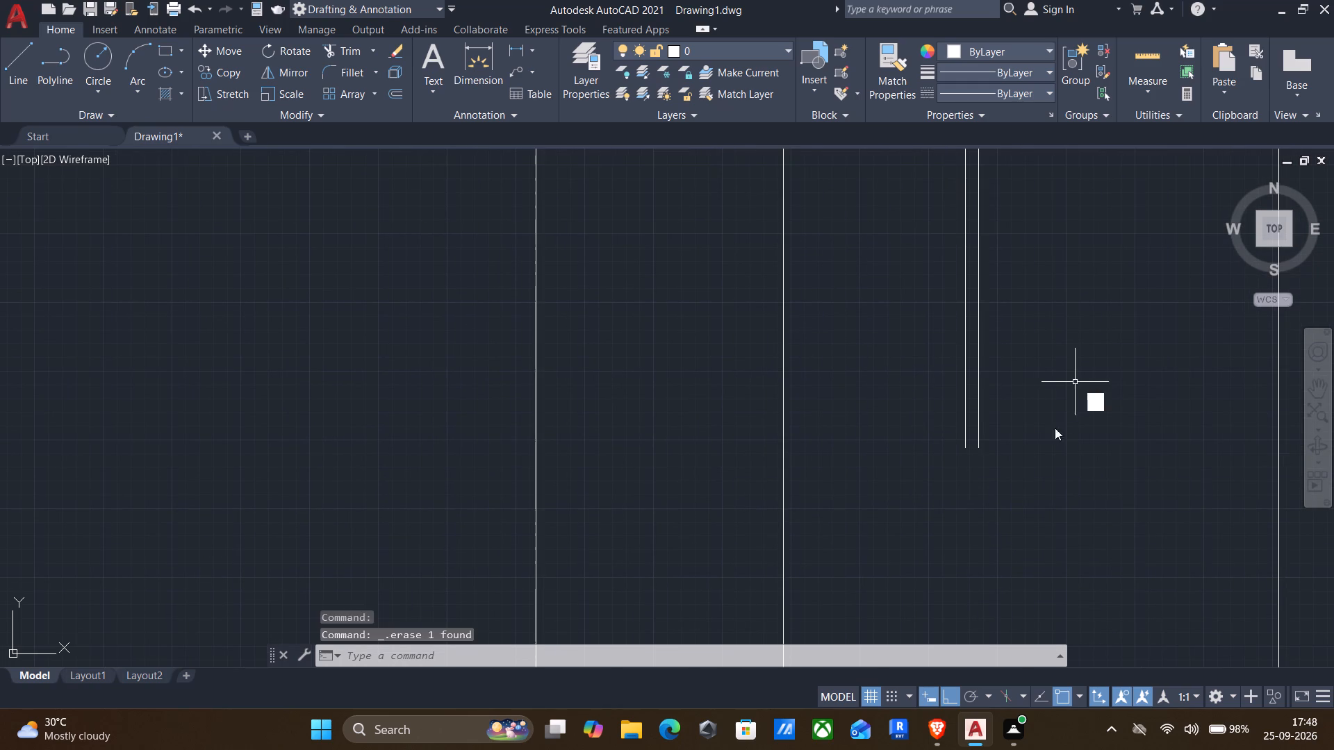
key(Return)
click(982, 449)
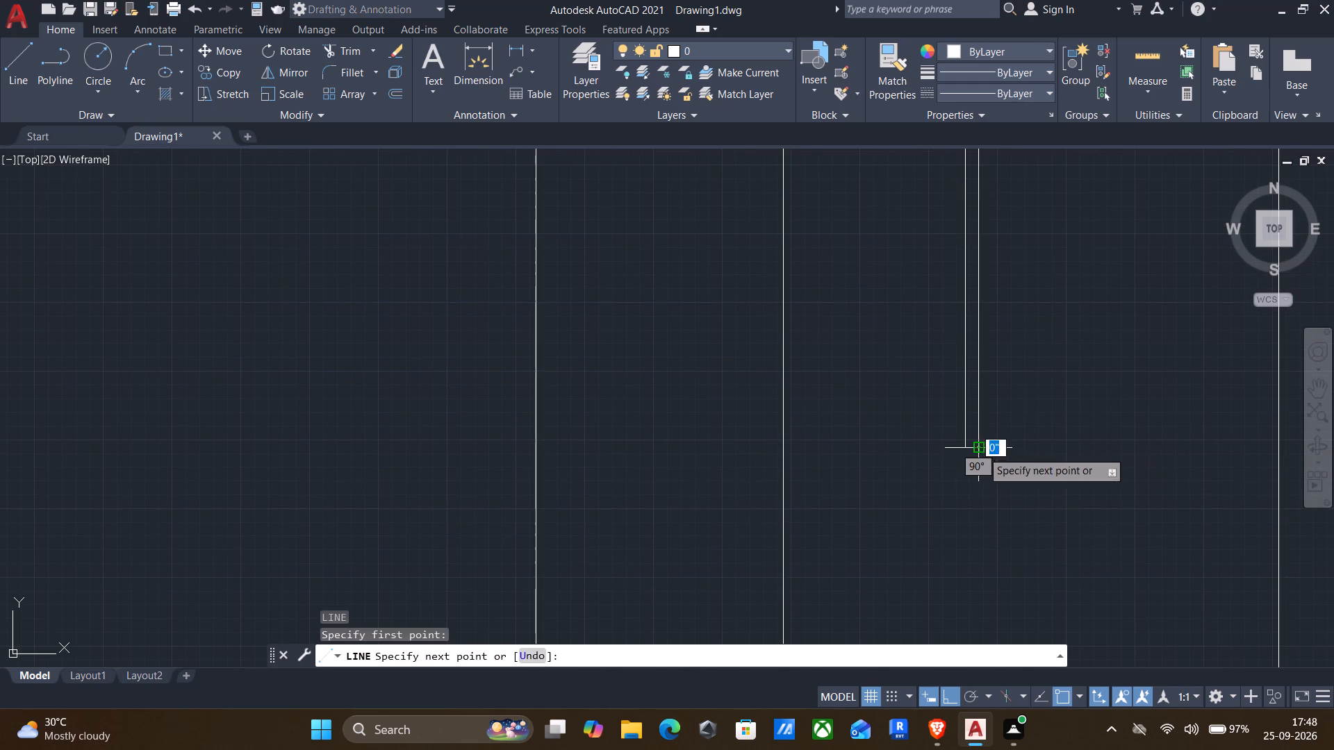
click(982, 486)
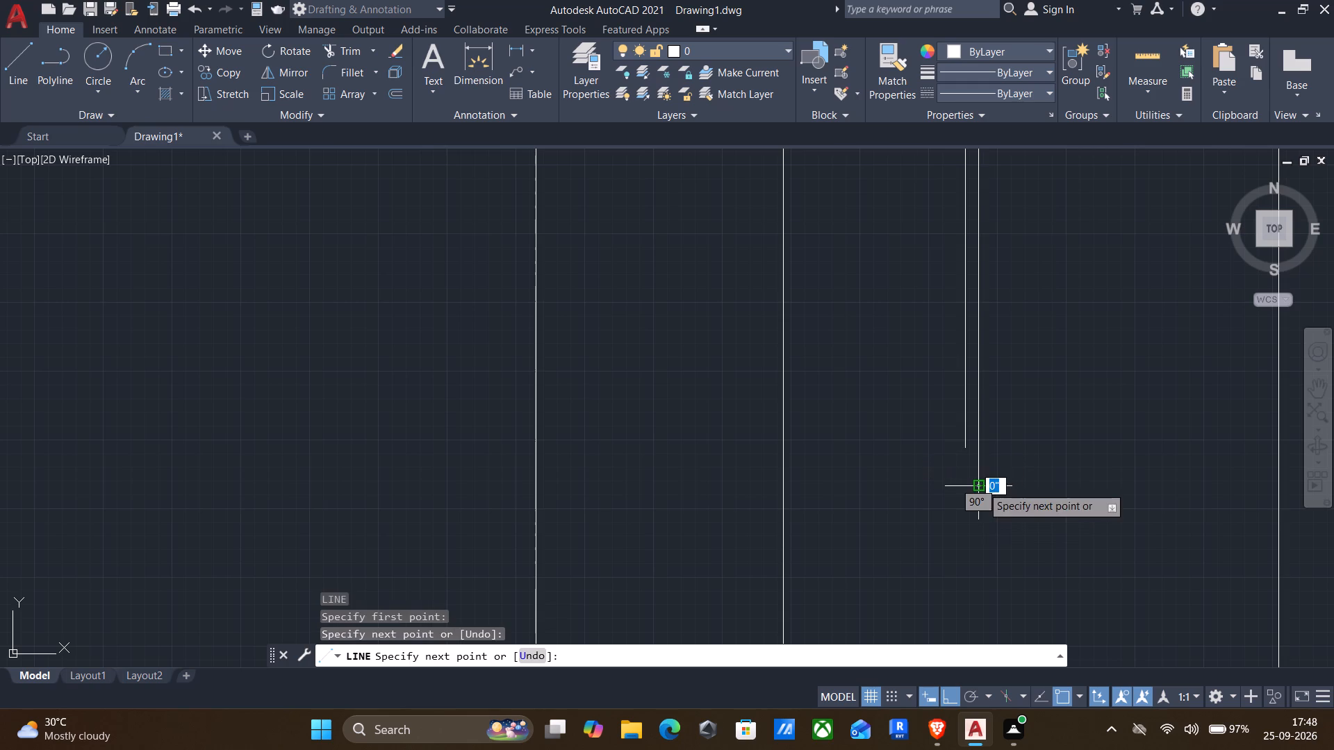
click(968, 455)
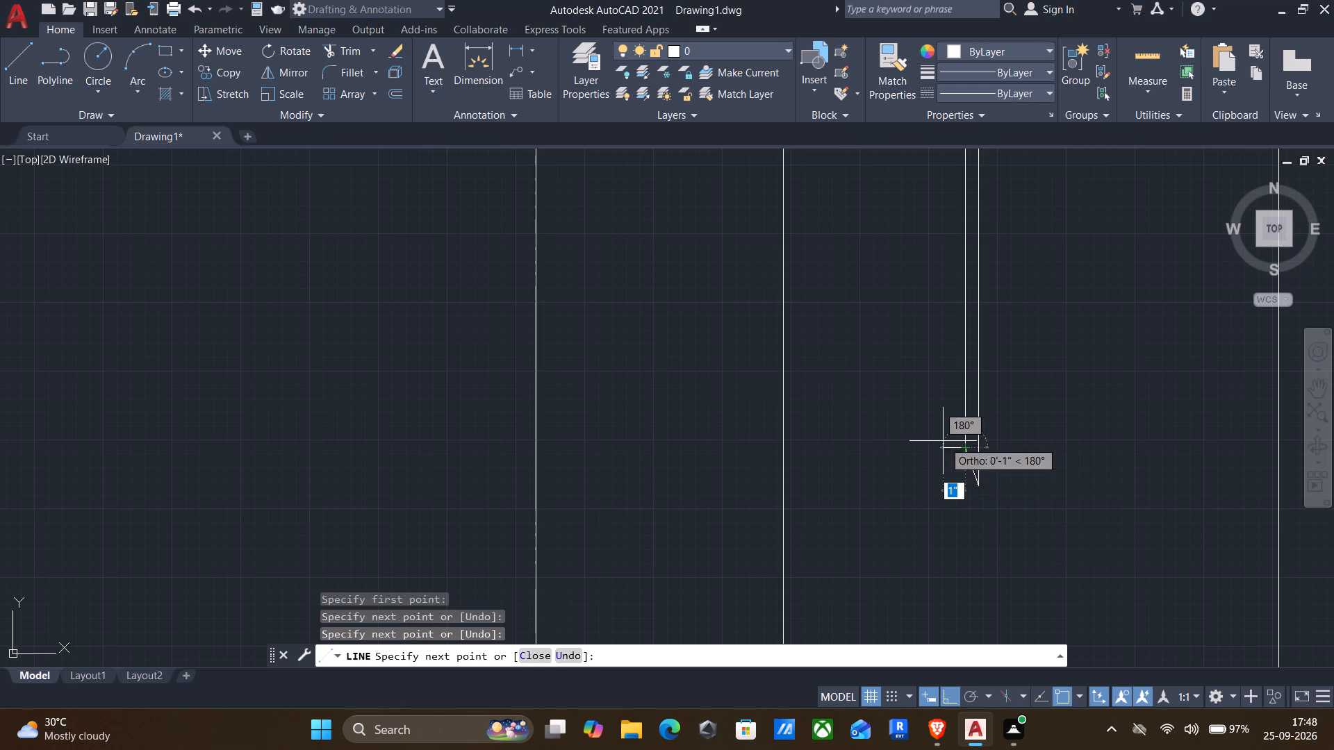
key(Return)
Draw a line about 1" north from the eastern offset line's north end, continuing diagonally to the western line's north end.
scroll(944, 406, down, 1)
middle_drag(944, 410, 956, 621)
scroll(960, 615, up, 1)
middle_drag(946, 315, 942, 659)
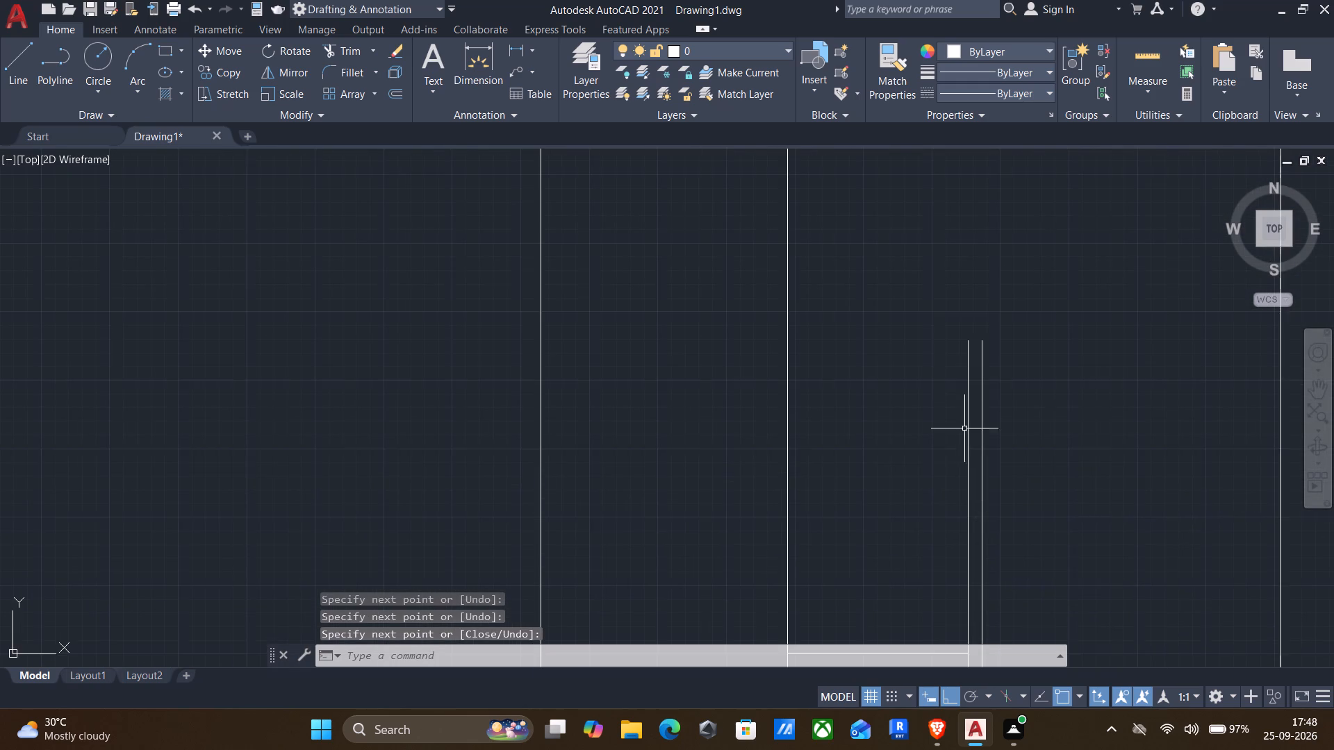
middle_drag(962, 390, 949, 603)
scroll(973, 581, up, 3)
key(Return)
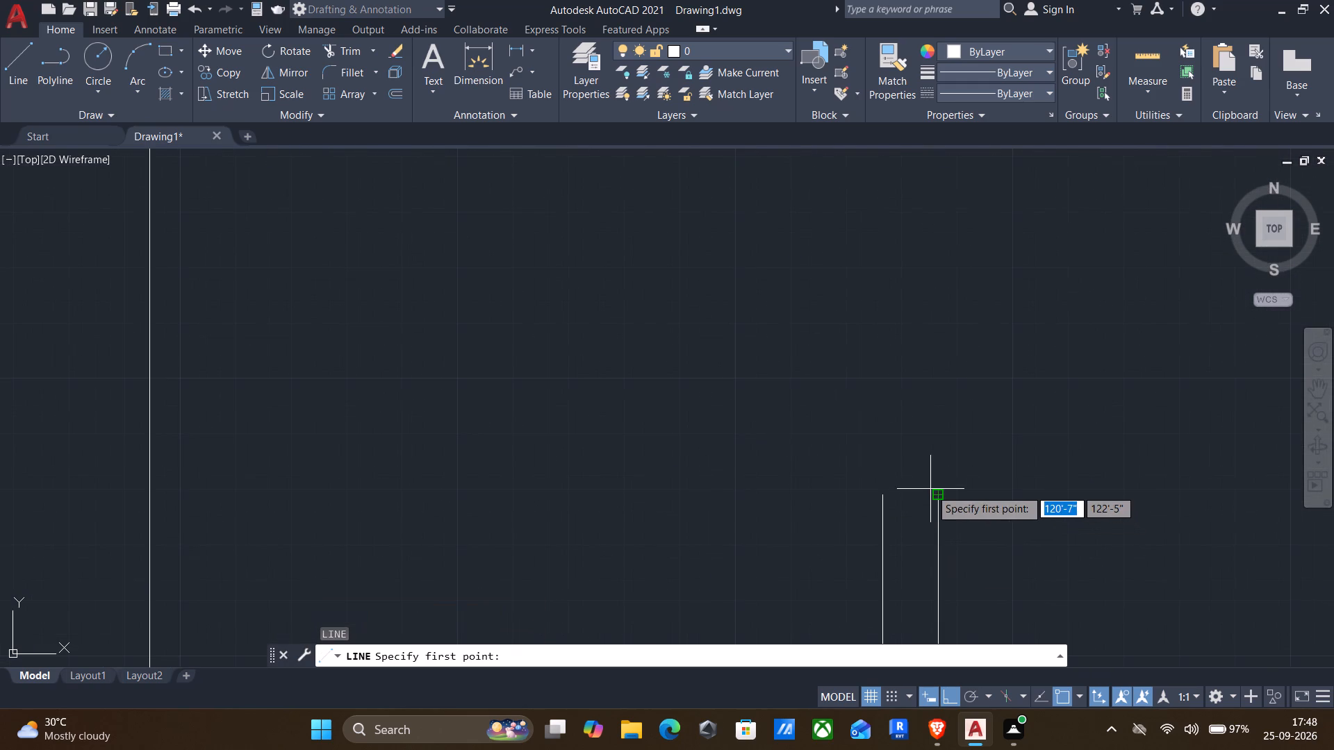
click(938, 493)
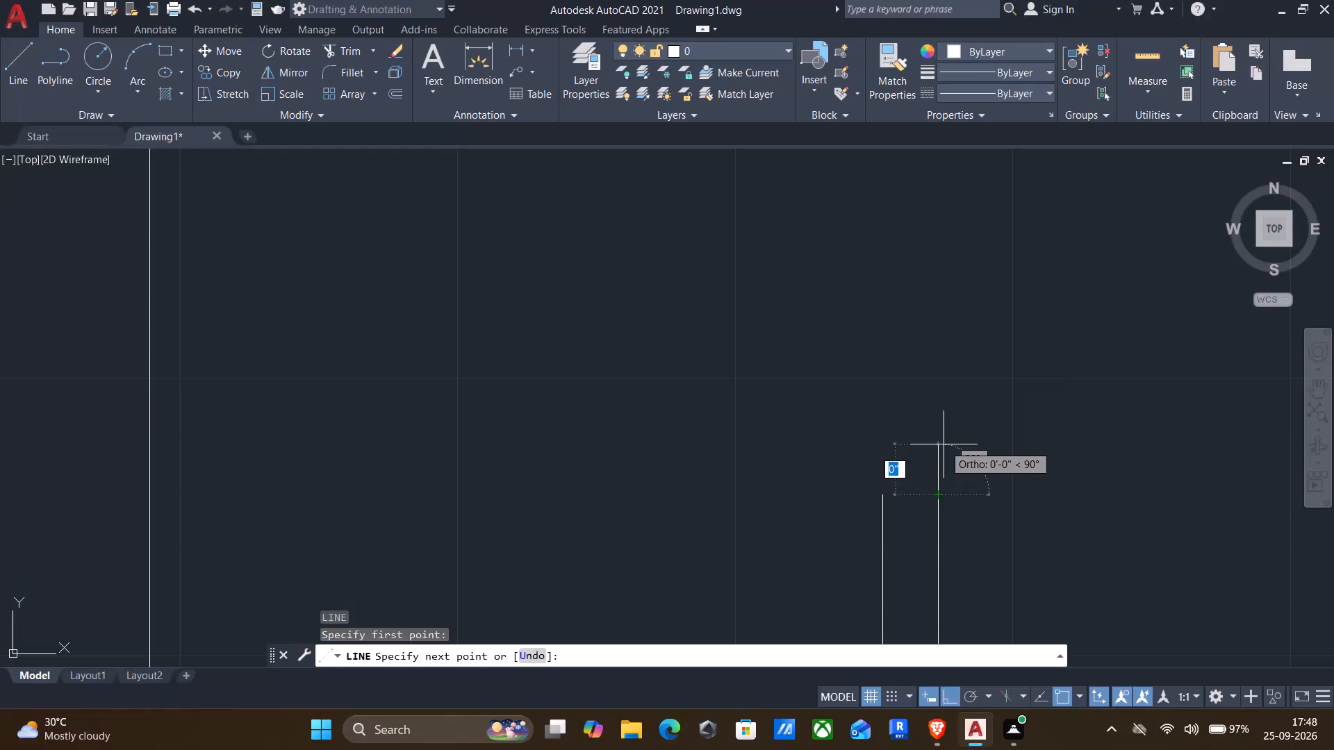
click(944, 416)
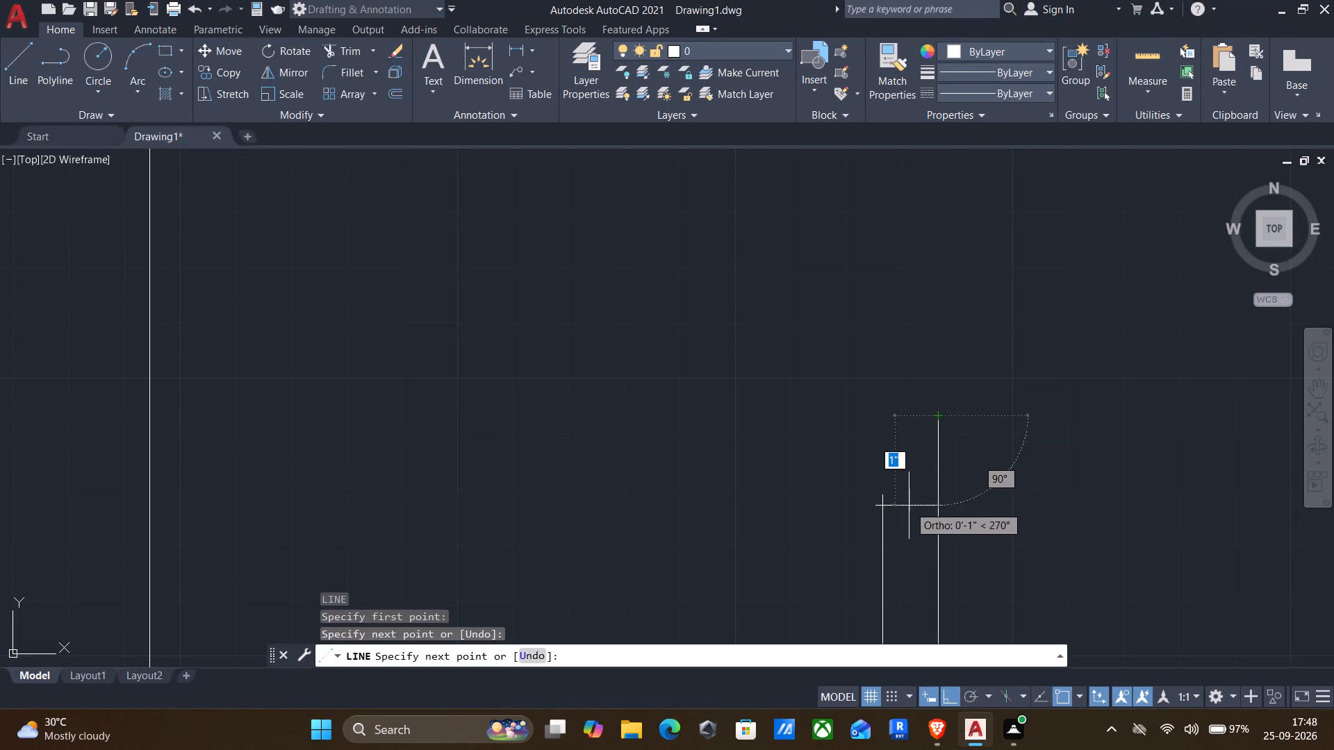
click(887, 495)
scroll(889, 506, down, 3)
middle_drag(892, 512, 1028, 415)
scroll(1041, 403, up, 1)
scroll(1048, 385, down, 2)
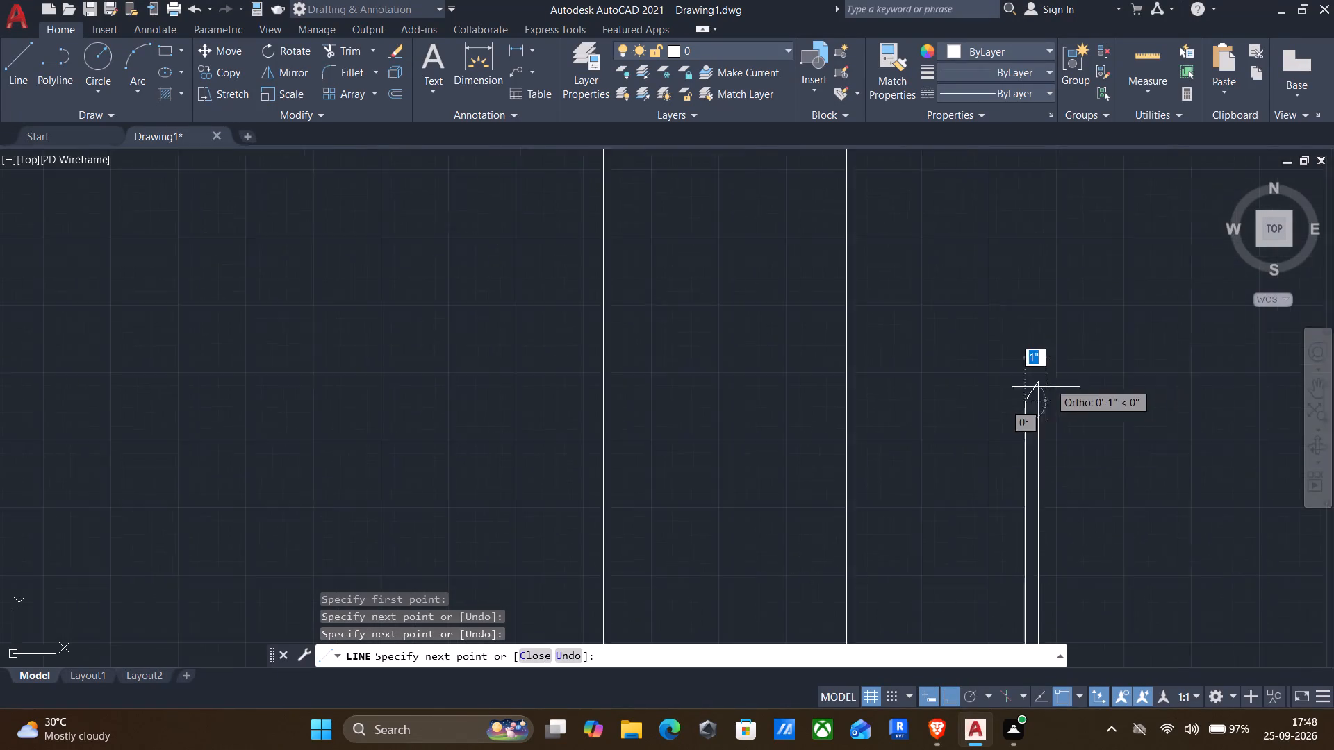
scroll(1039, 396, down, 1)
middle_drag(1051, 431, 1039, 323)
scroll(1028, 287, up, 1)
key(Return)
Delete the diagonal line joining the north ends of the vertical pair.
scroll(1053, 396, down, 1)
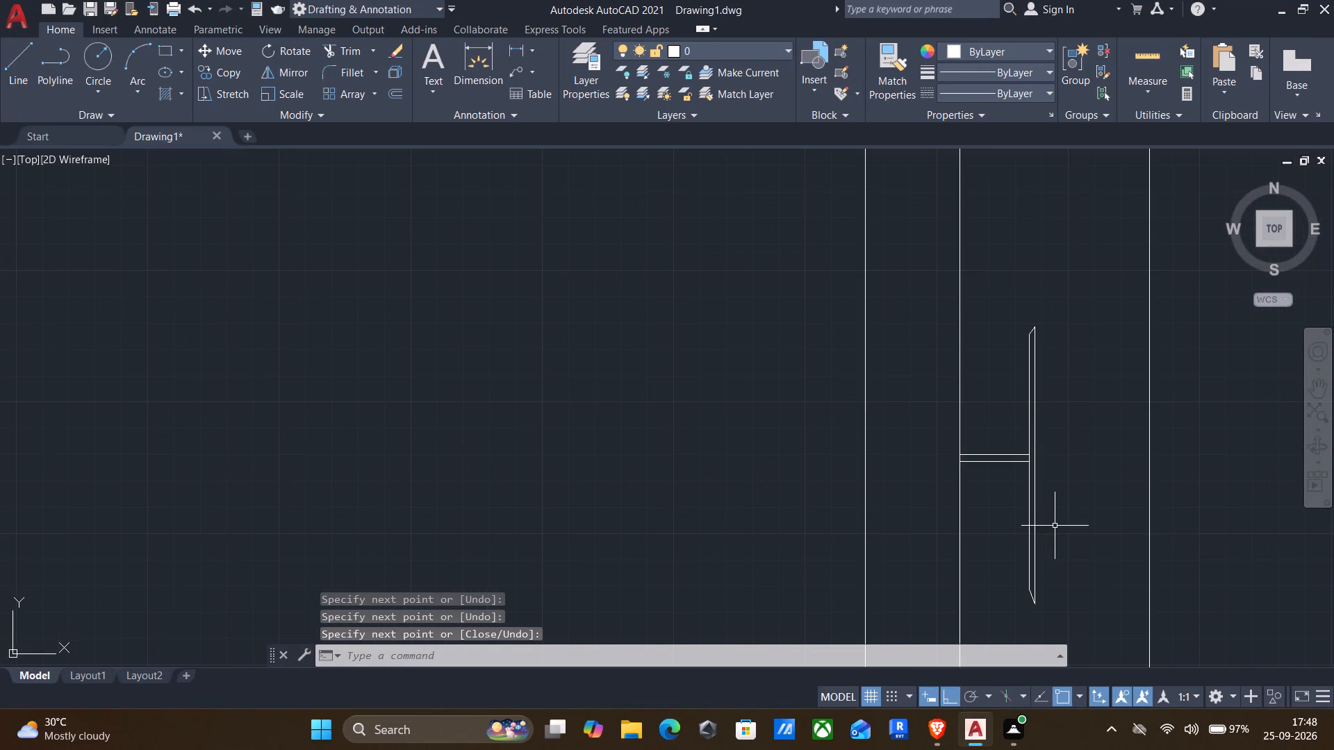
middle_drag(1055, 529, 1056, 486)
scroll(1025, 278, up, 4)
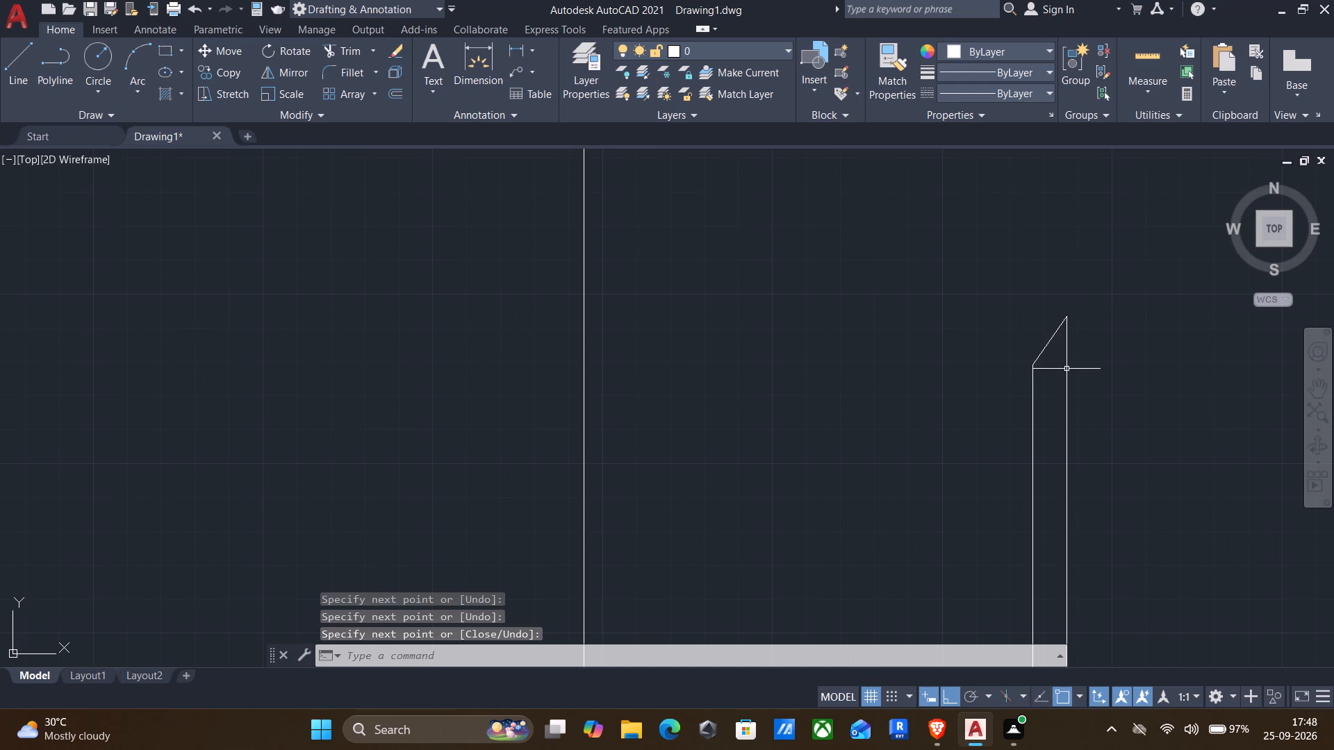
click(1067, 369)
click(1050, 356)
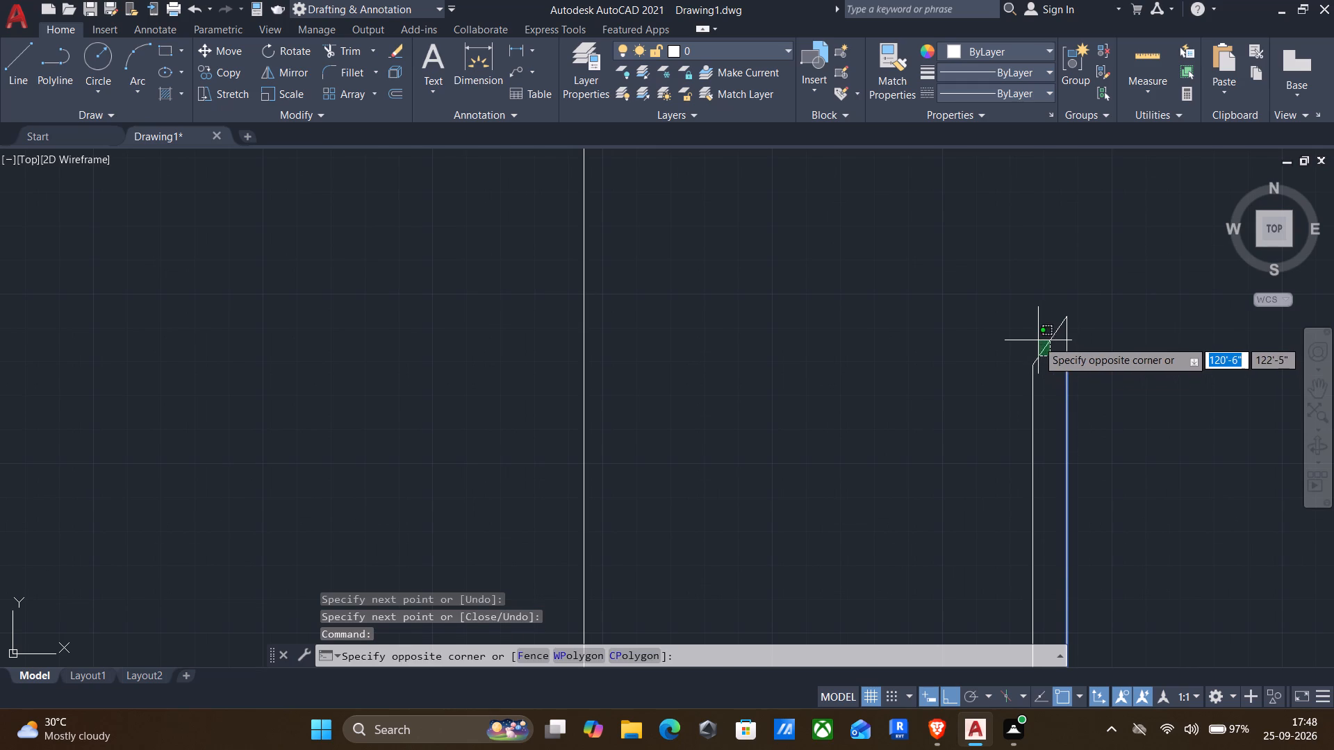
key(Escape)
click(1051, 349)
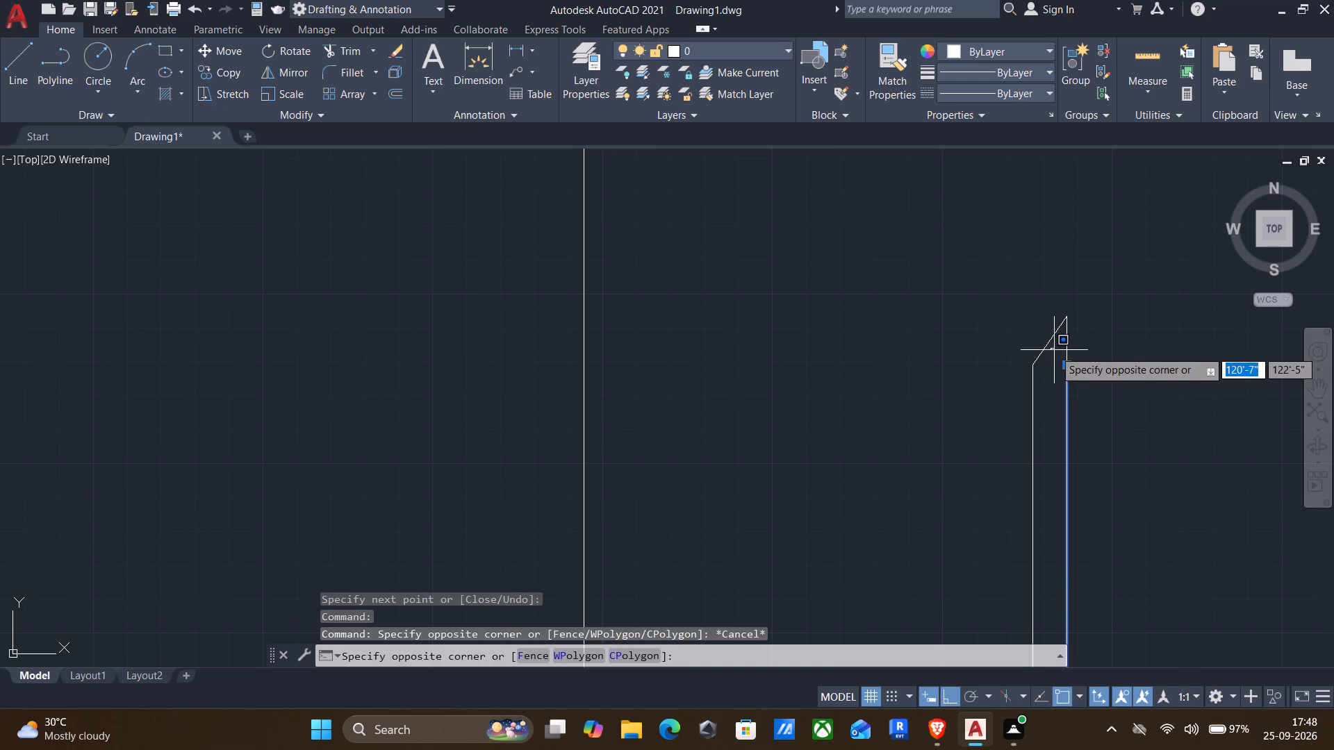
key(Escape)
key(Escape)
click(1055, 353)
click(1036, 338)
key(F12)
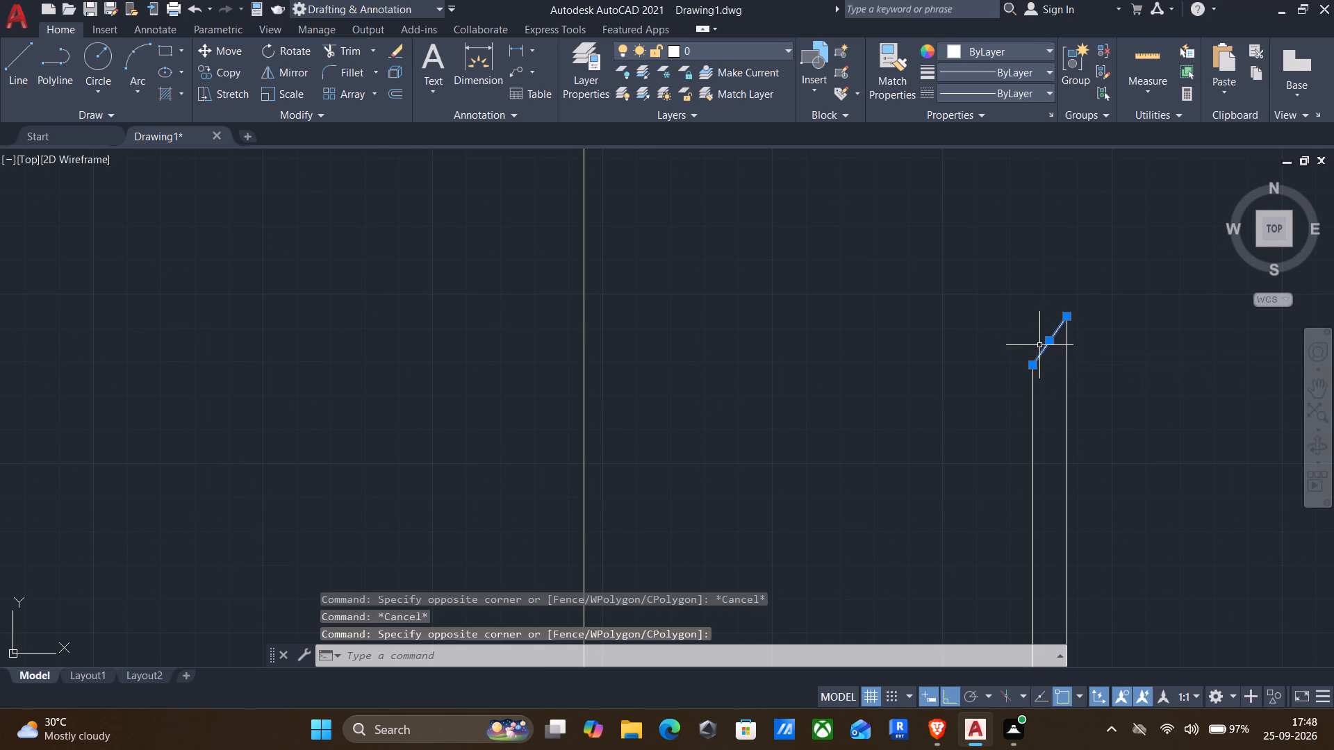
key(Delete)
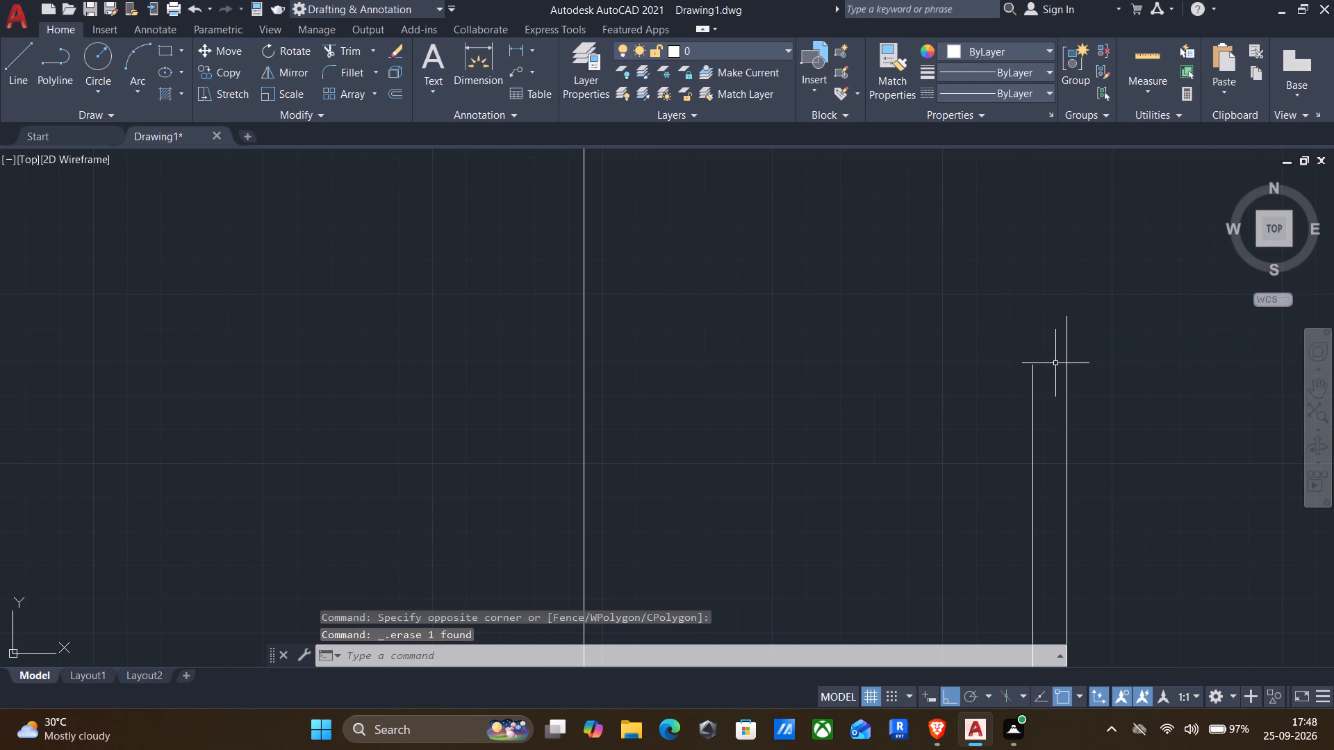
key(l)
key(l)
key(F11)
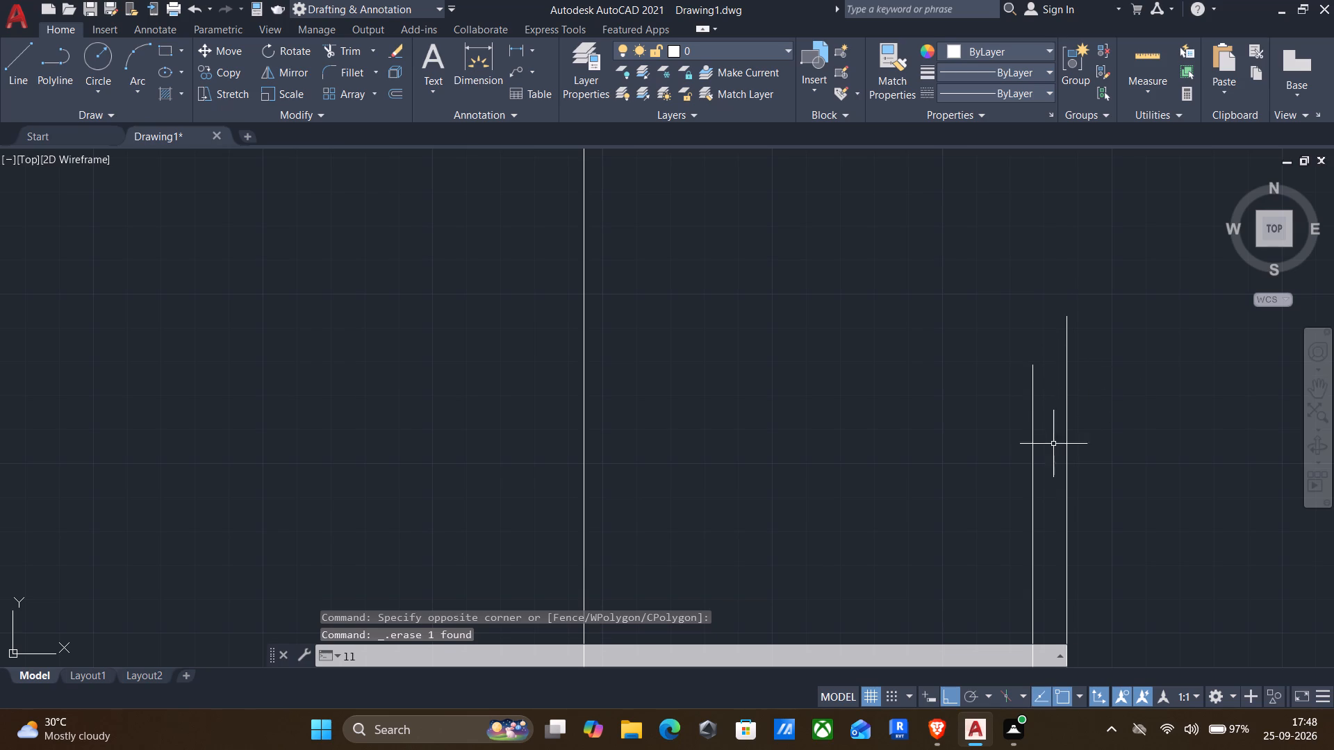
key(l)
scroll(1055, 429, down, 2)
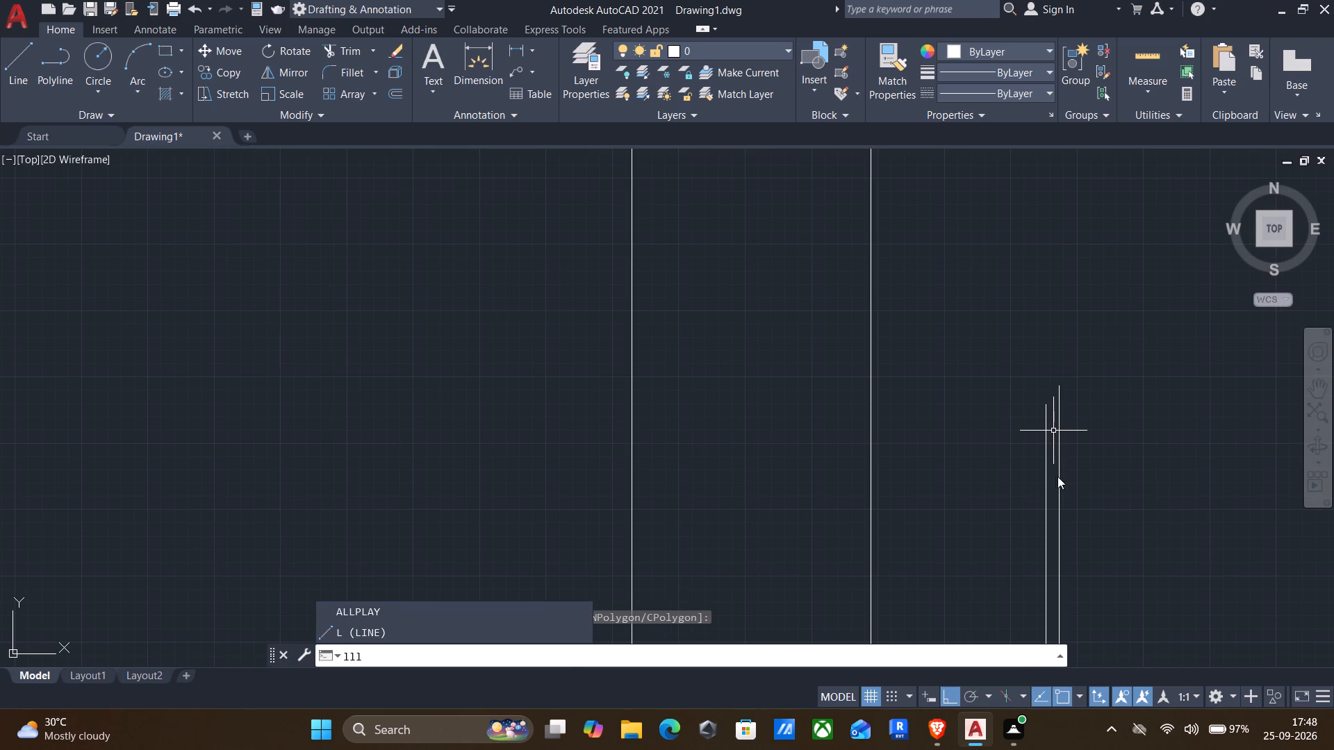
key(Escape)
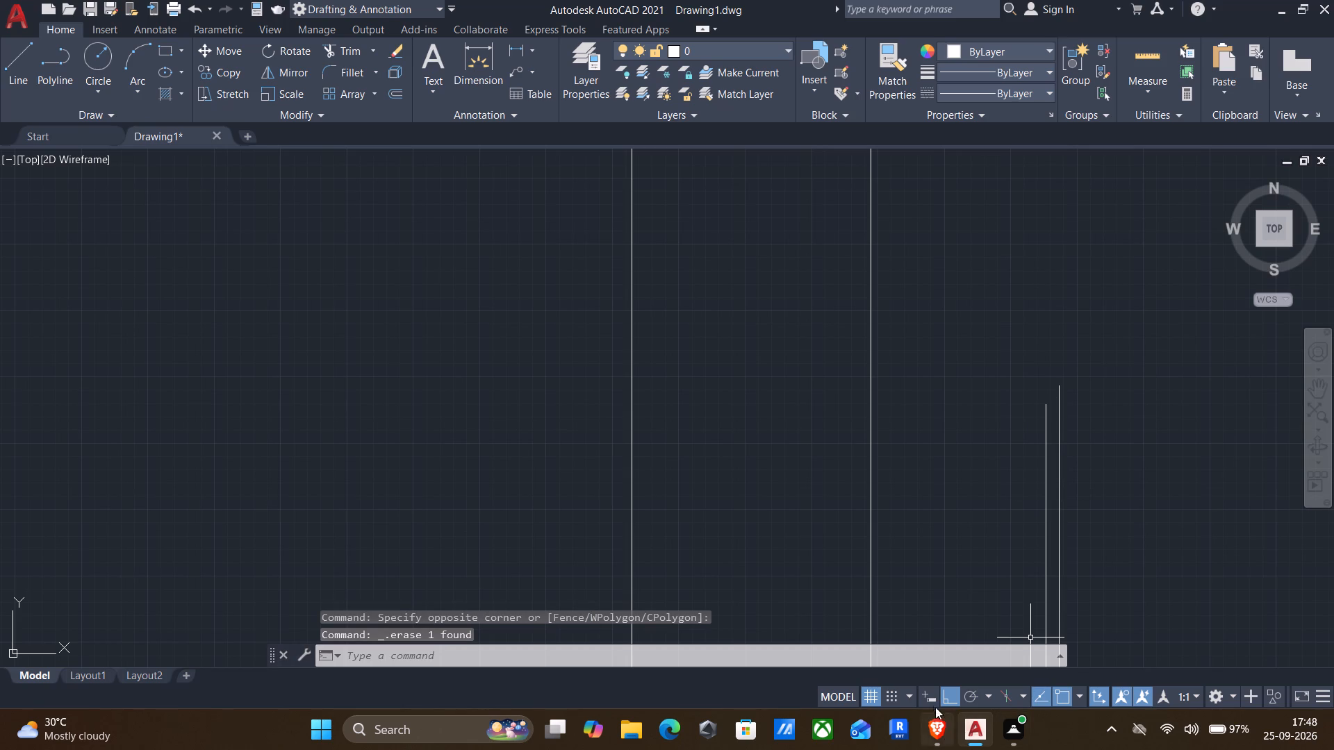
With dynamic input on, draw a 1" line north from the eastern vertical's north end, continuing diagonally to the western vertical's north end.
click(932, 690)
key(l)
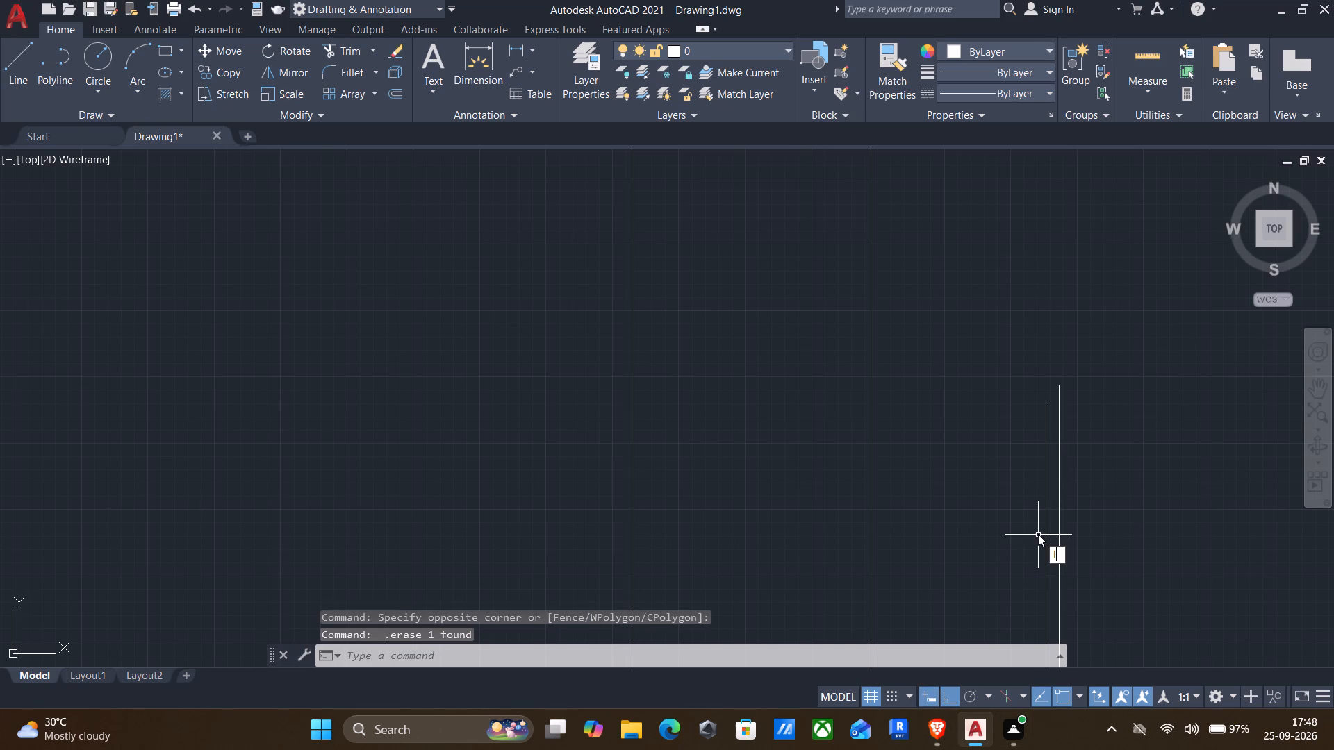
key(Return)
click(1060, 387)
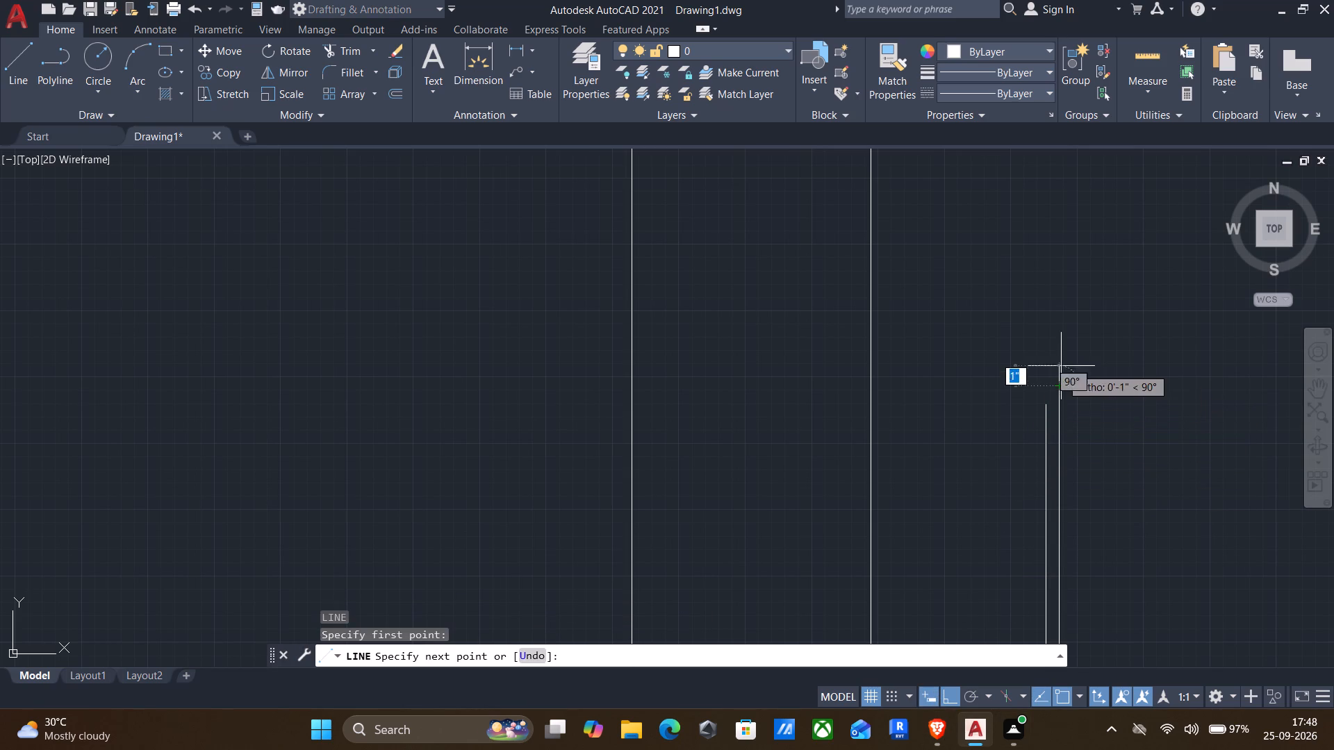
key(1)
key(shift+quotedbl)
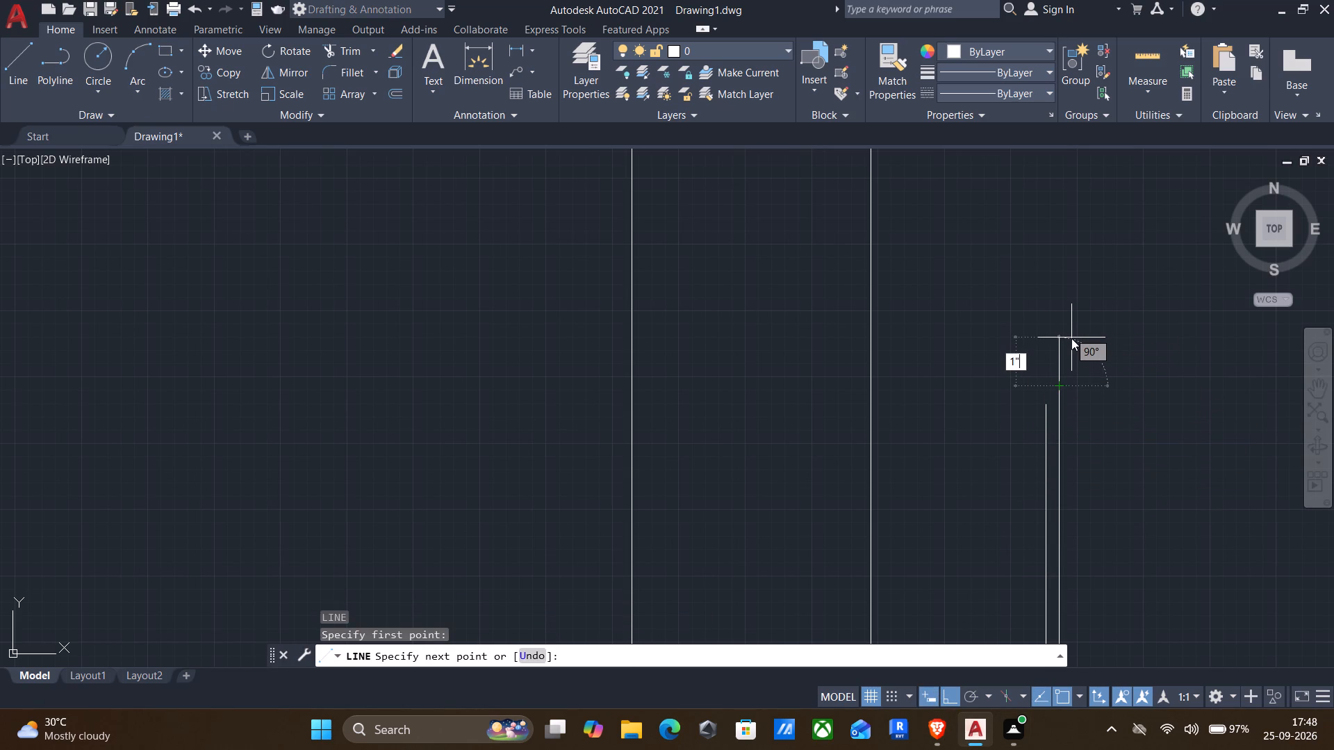
key(Return)
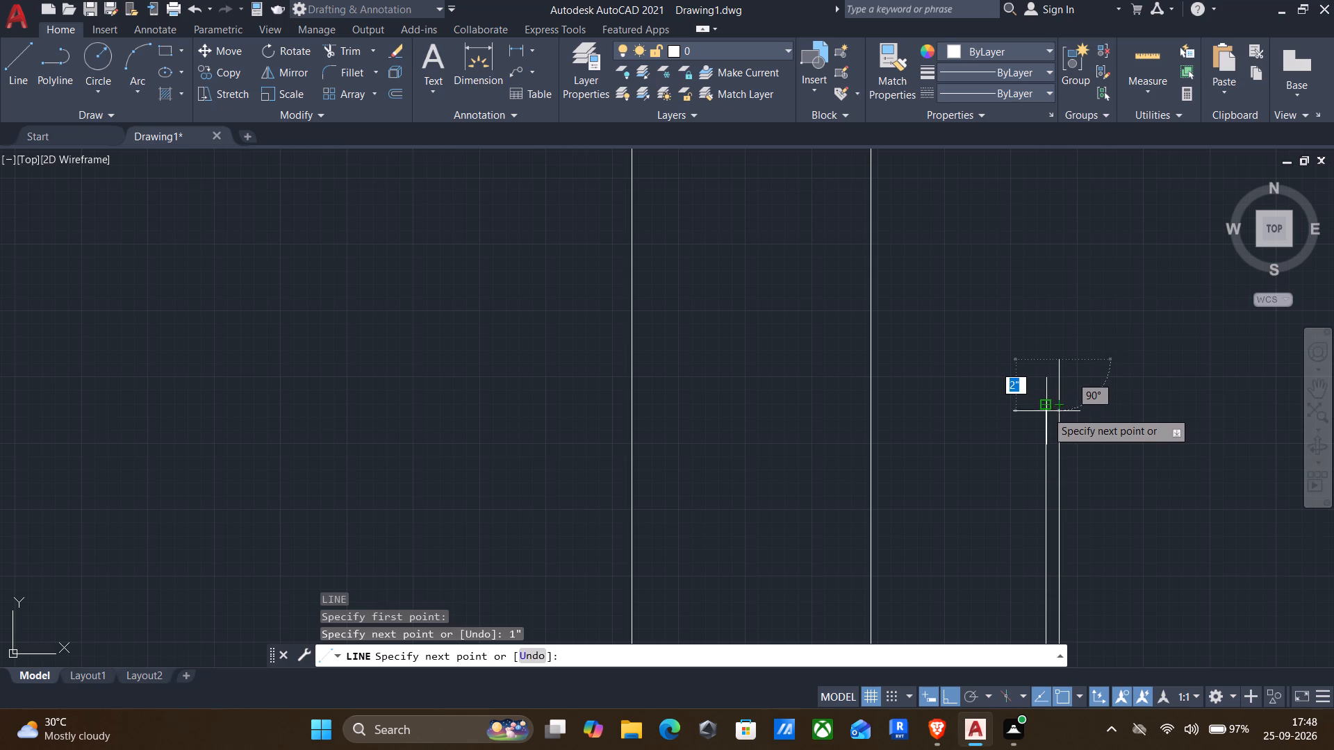
click(1044, 409)
key(Return)
scroll(1036, 438, down, 3)
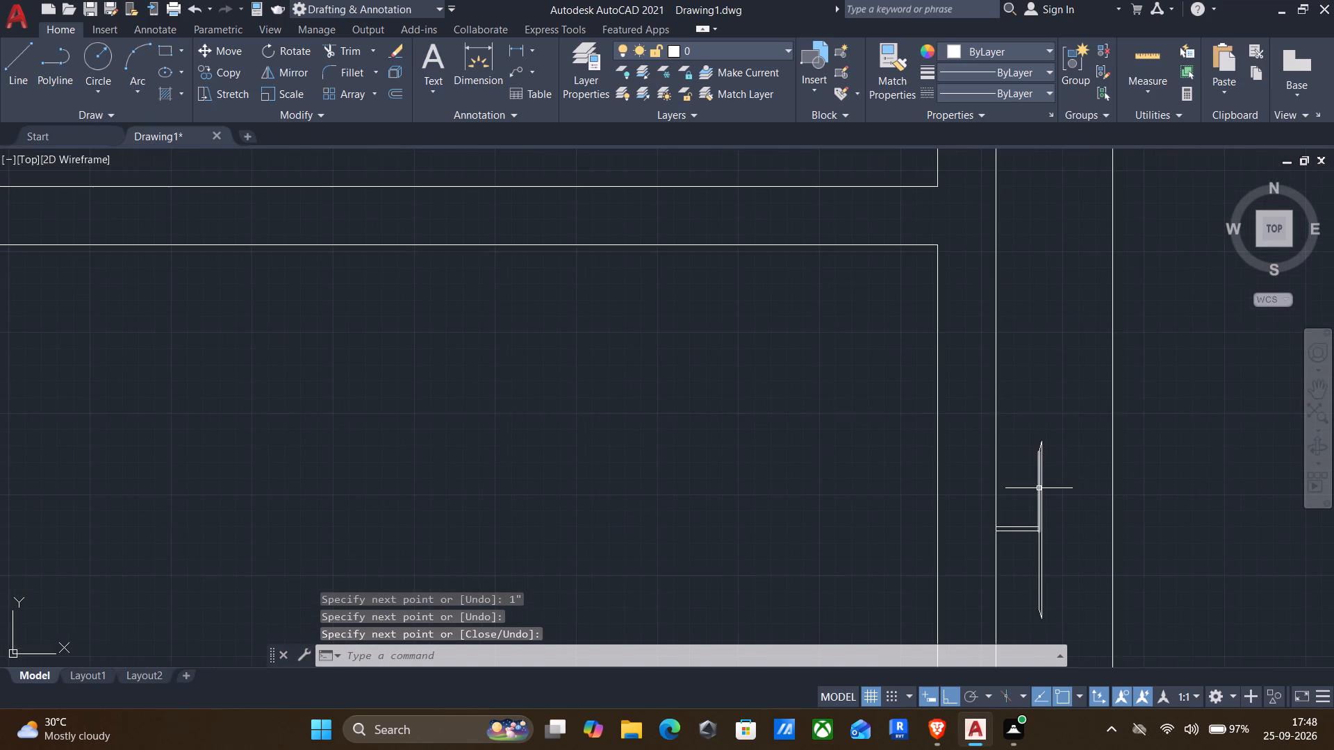
middle_drag(1041, 494, 1077, 415)
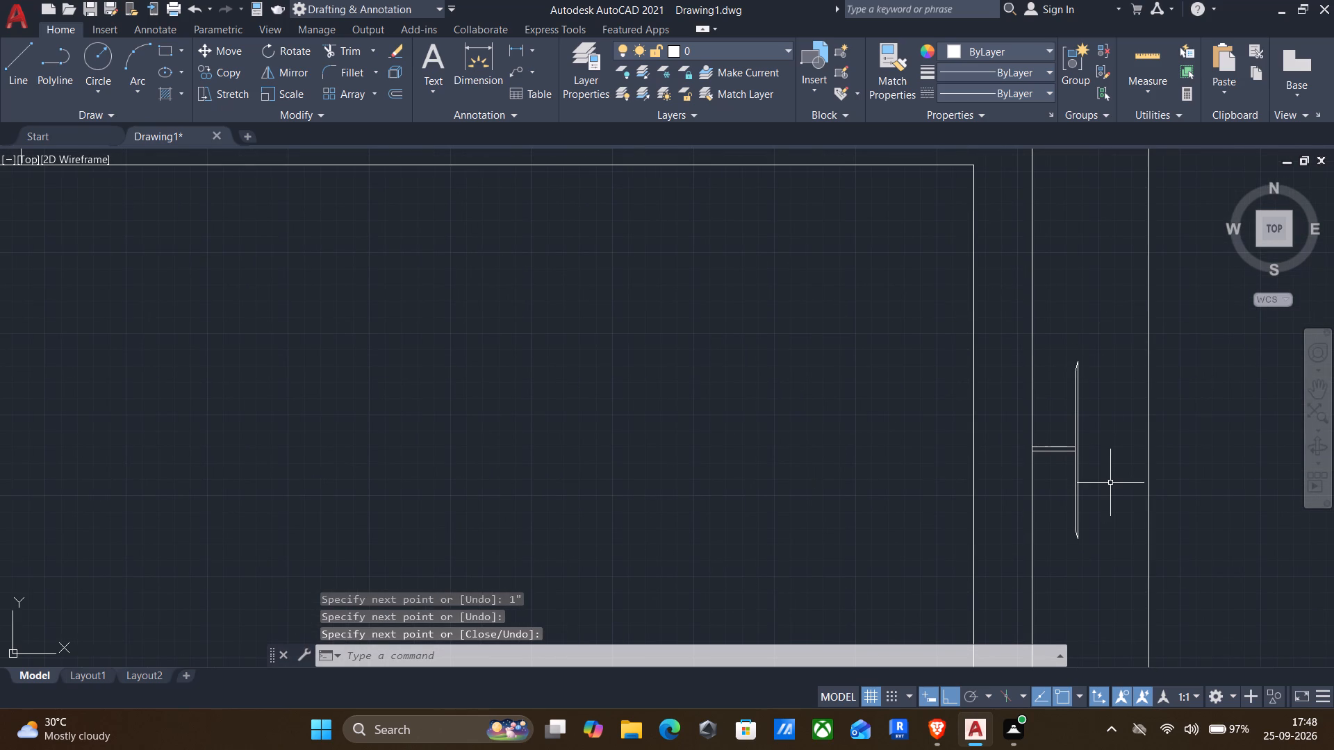
Trim the western vertical line between the two short horizontal lines that meet it.
text(tr)
key(Return)
scroll(1080, 422, up, 4)
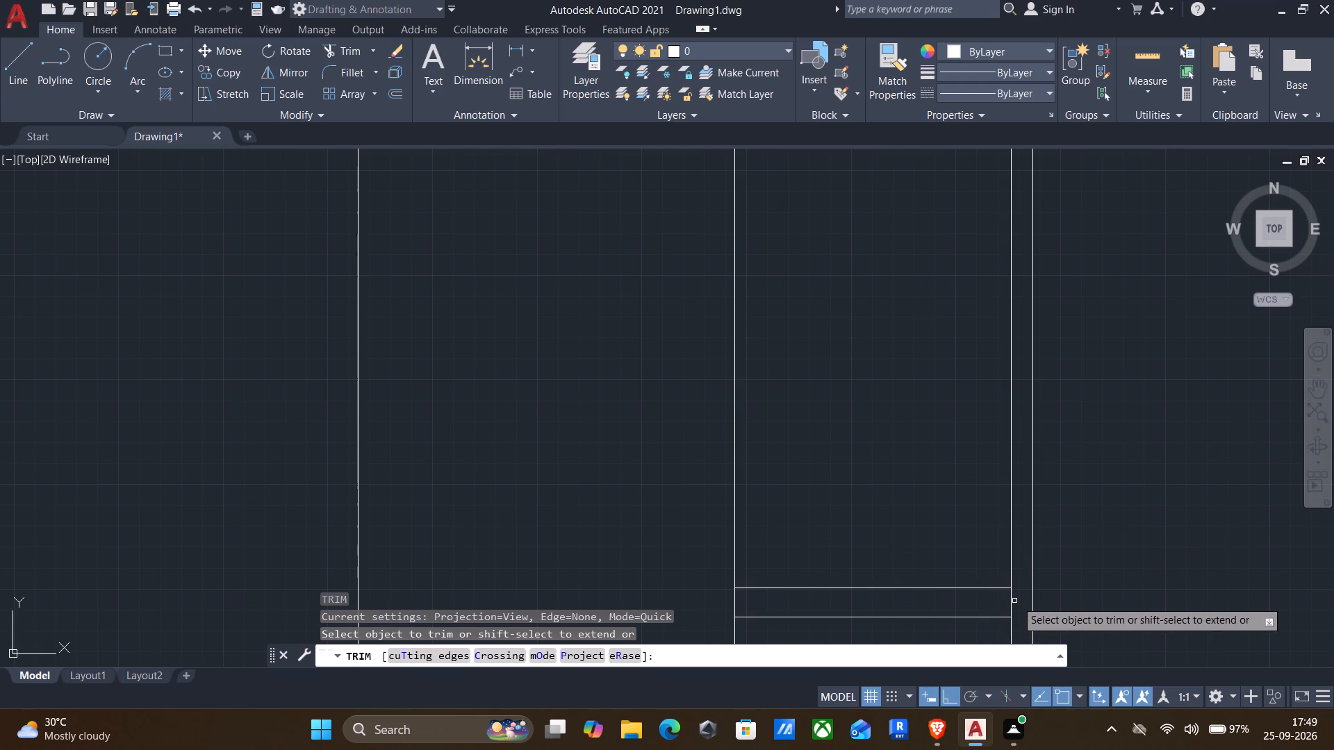
drag(1021, 598, 989, 596)
scroll(979, 592, down, 3)
middle_drag(1029, 547, 1121, 437)
key(Escape)
In the southeast room, draw a line up the west wall's inner face from the south wall to the counter's front edge.
scroll(1126, 458, down, 3)
middle_drag(1164, 484, 1080, 417)
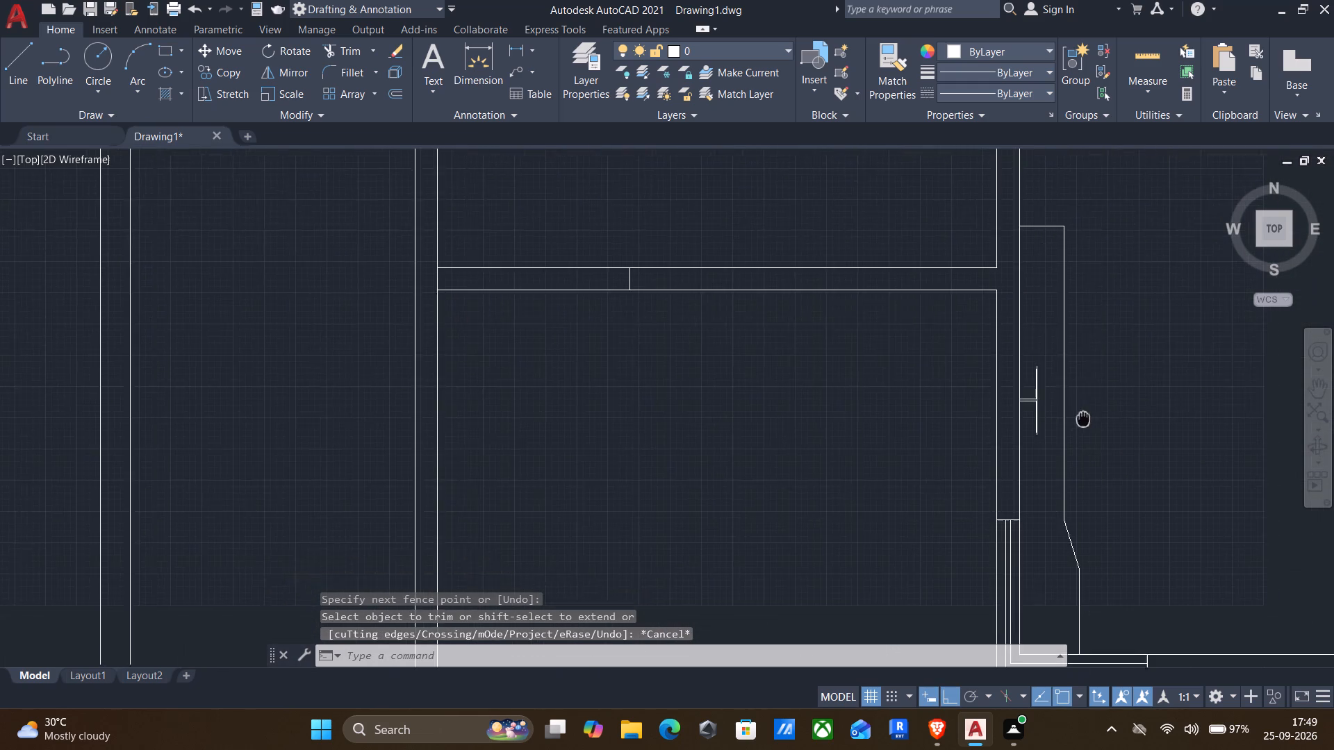
middle_drag(1080, 417, 1073, 412)
middle_drag(1059, 433, 1017, 419)
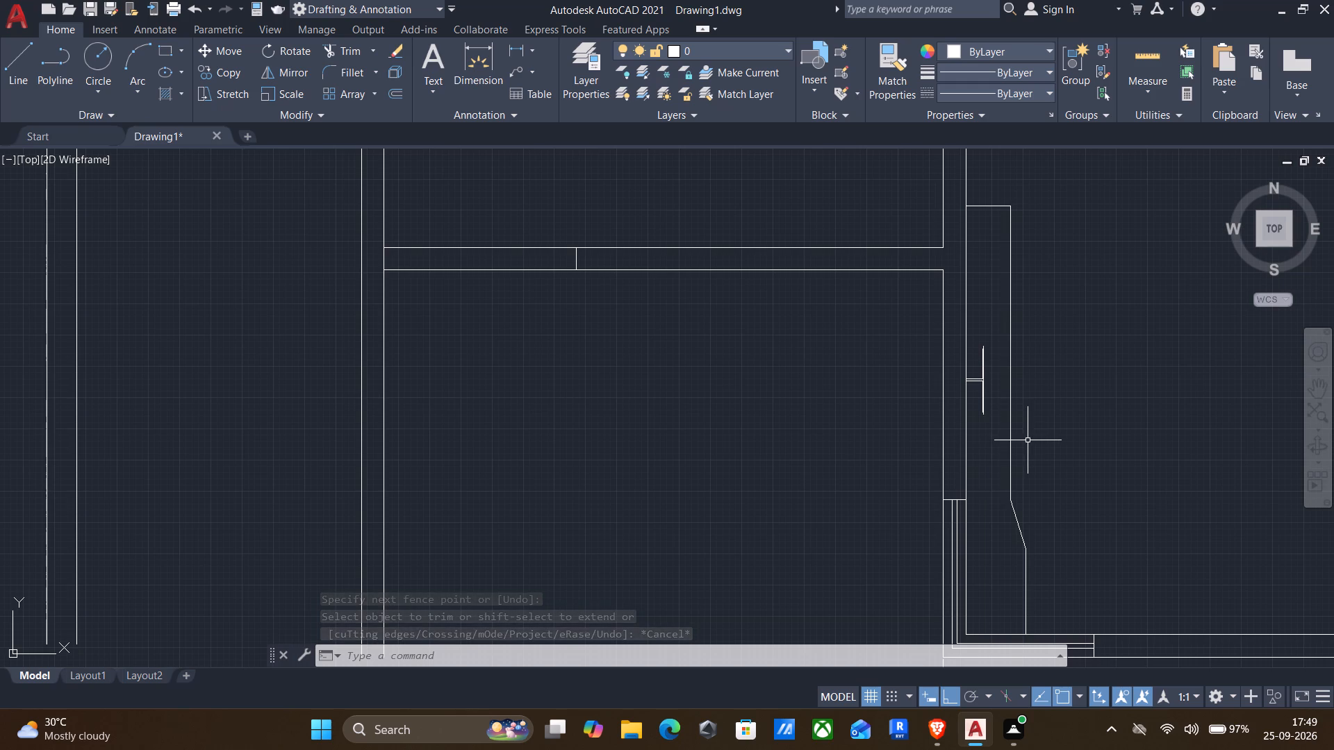
middle_drag(1173, 460, 767, 274)
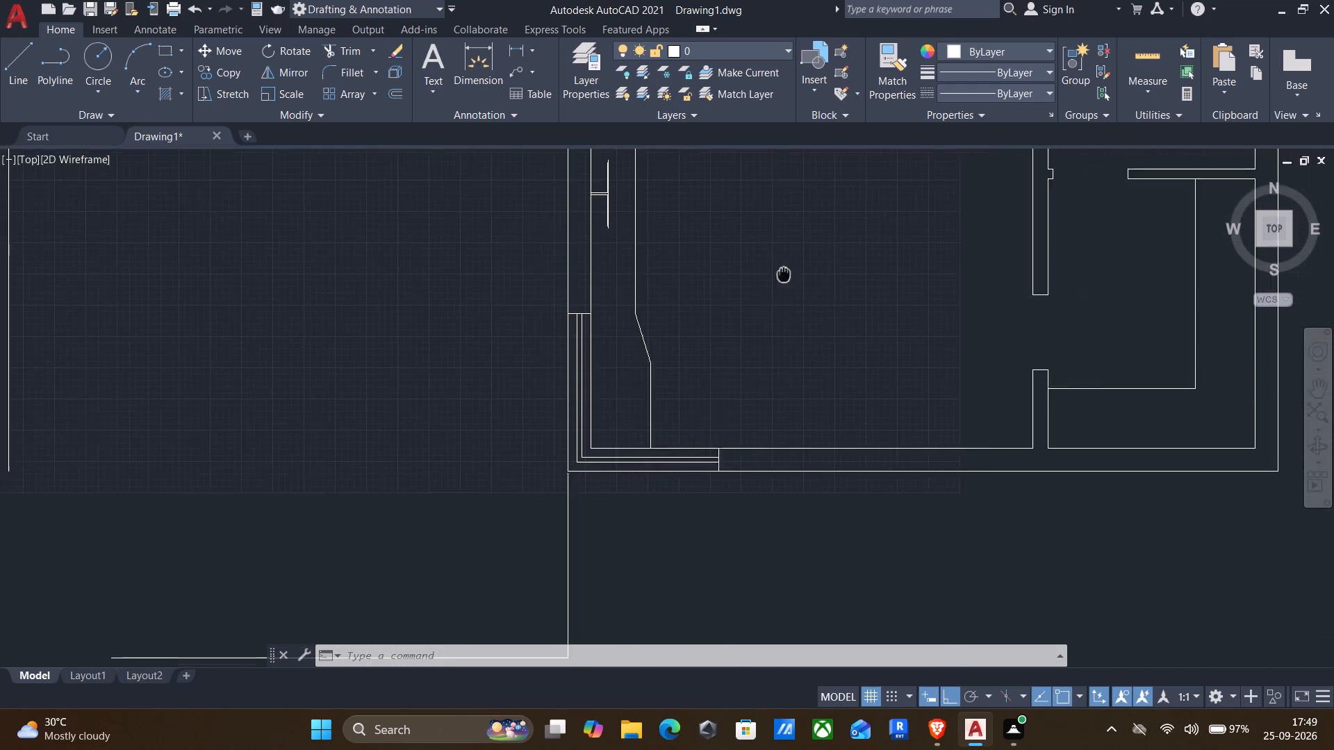
middle_drag(767, 274, 764, 274)
scroll(934, 303, down, 1)
middle_drag(960, 303, 941, 314)
key(l)
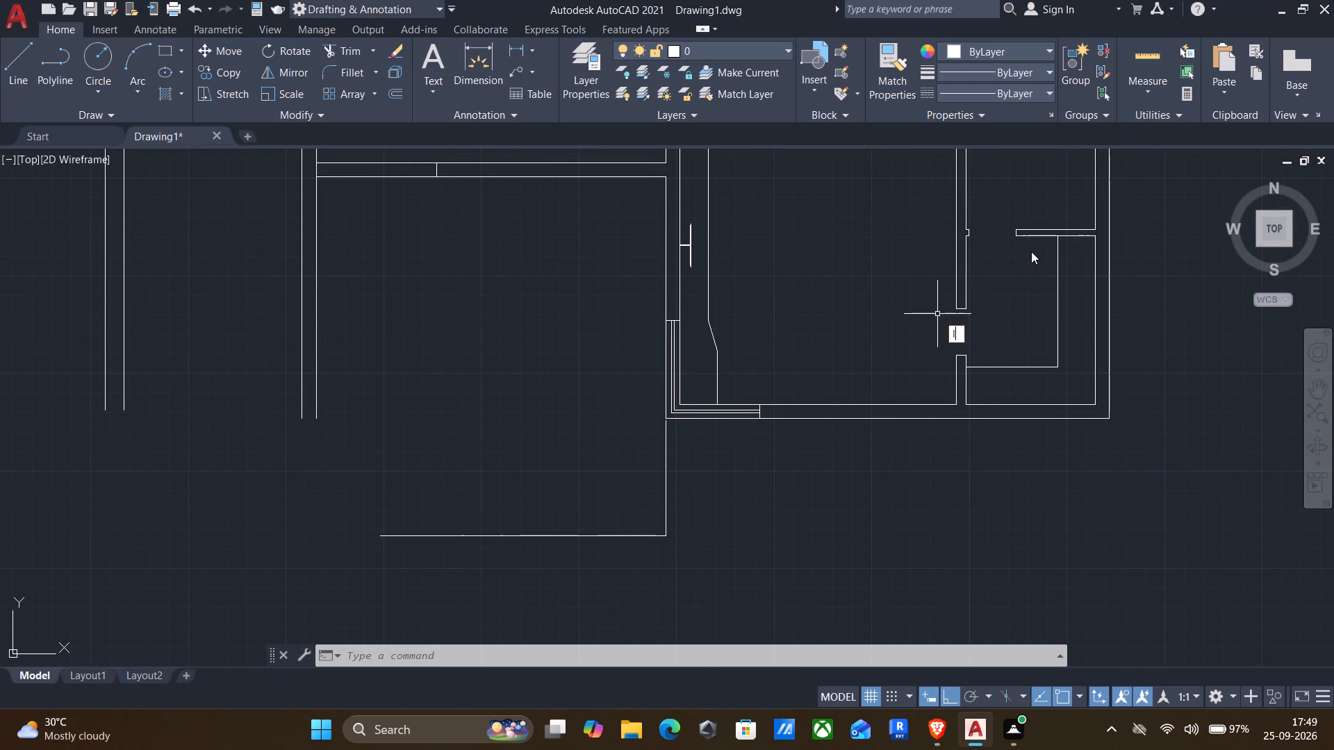
key(Return)
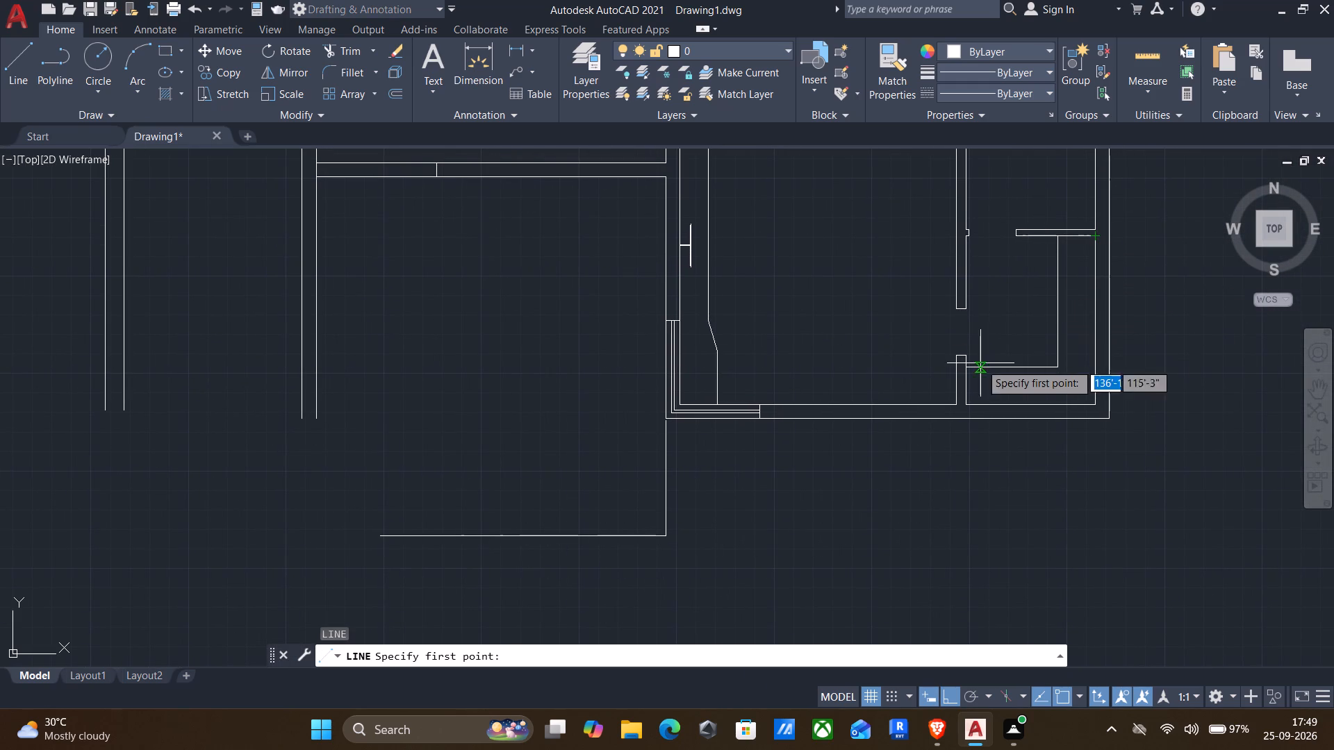
scroll(968, 389, up, 2)
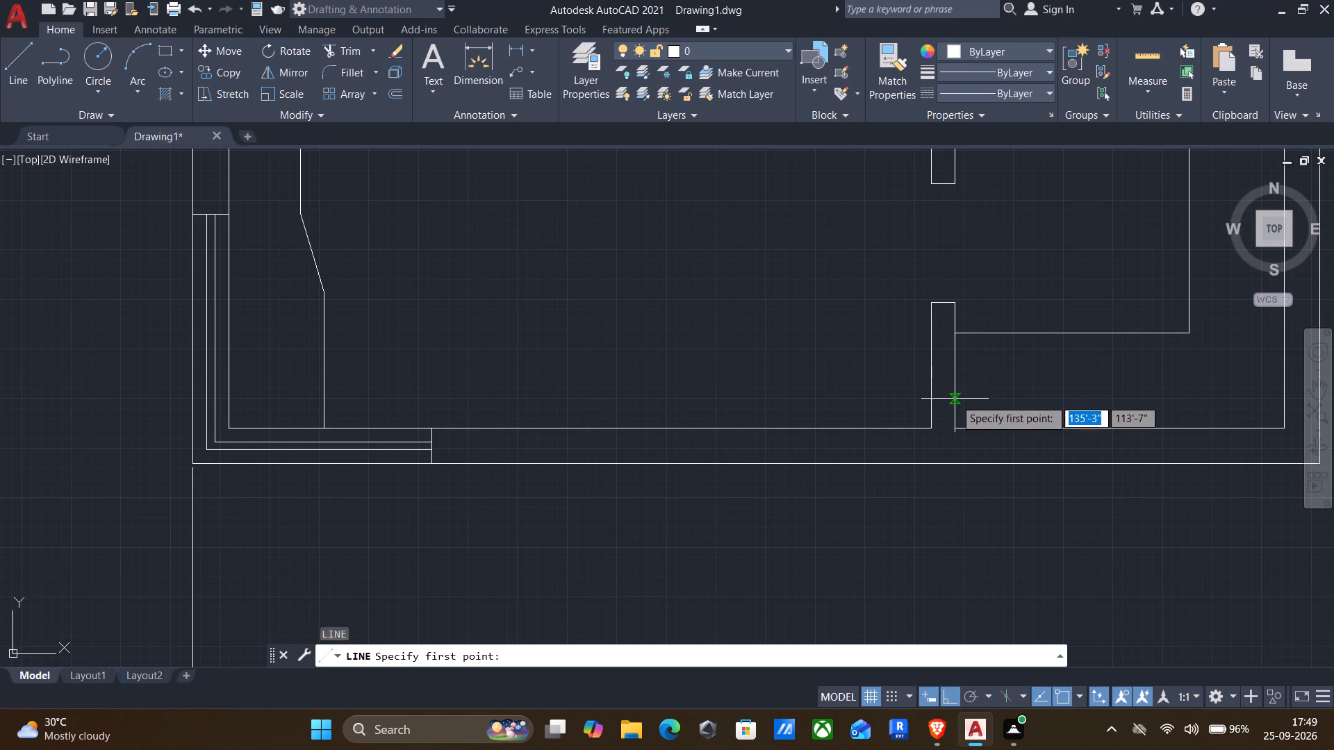
click(956, 424)
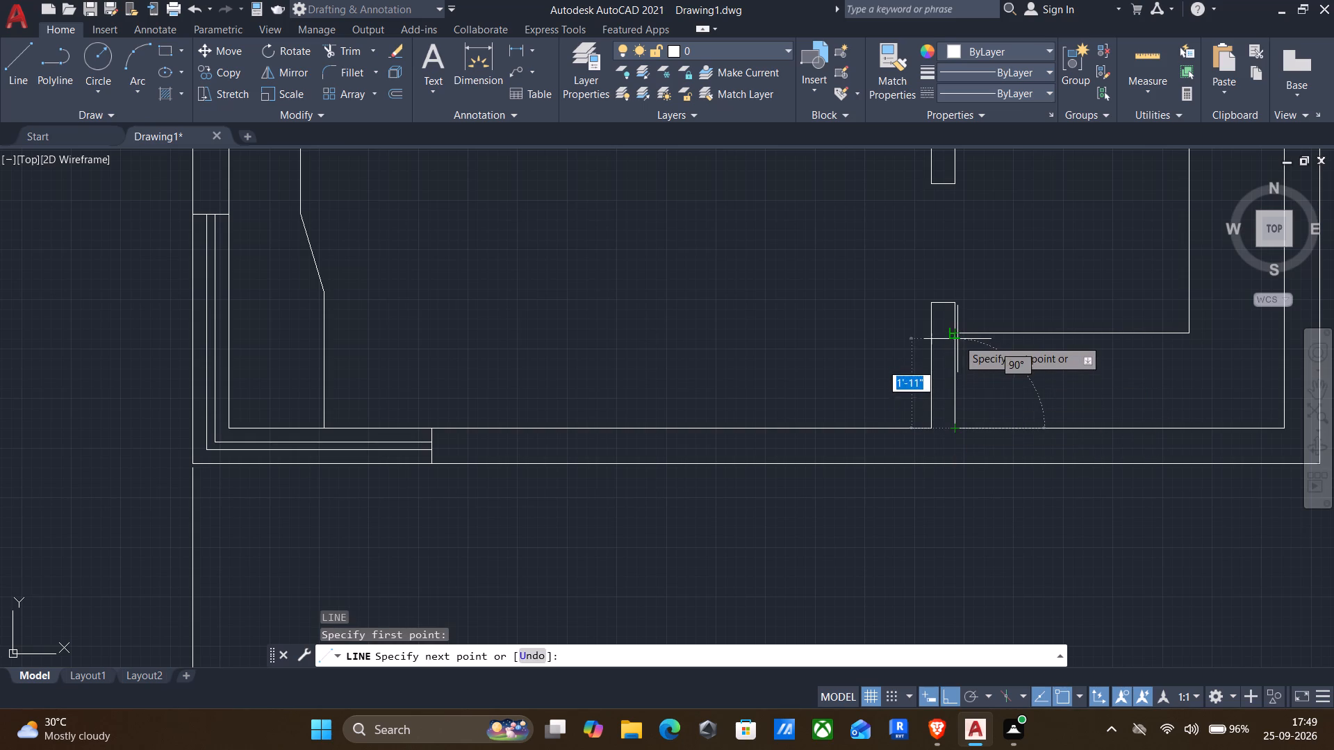
click(957, 332)
key(Return)
Draw a line about 6'-2" east from the midpoint of that wall-face line, along the middle of the south counter.
key(Return)
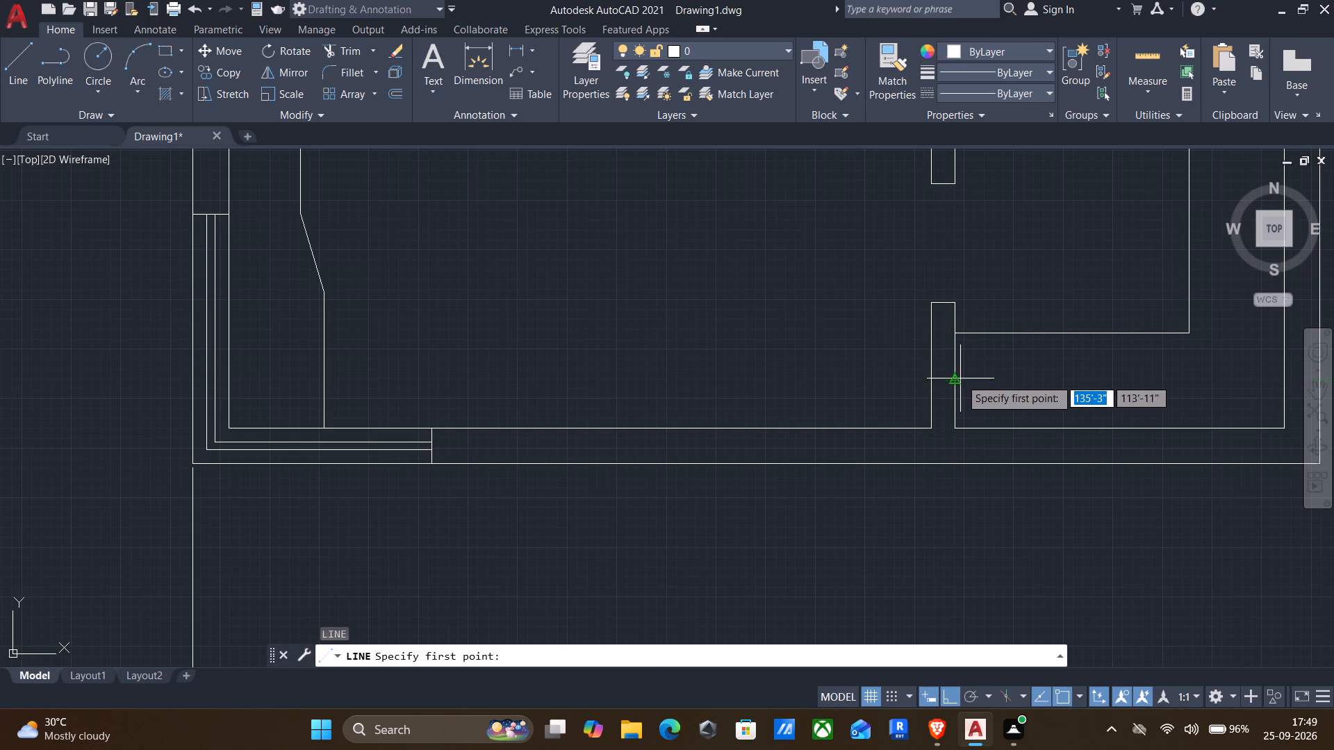
click(954, 385)
scroll(1027, 392, down, 1)
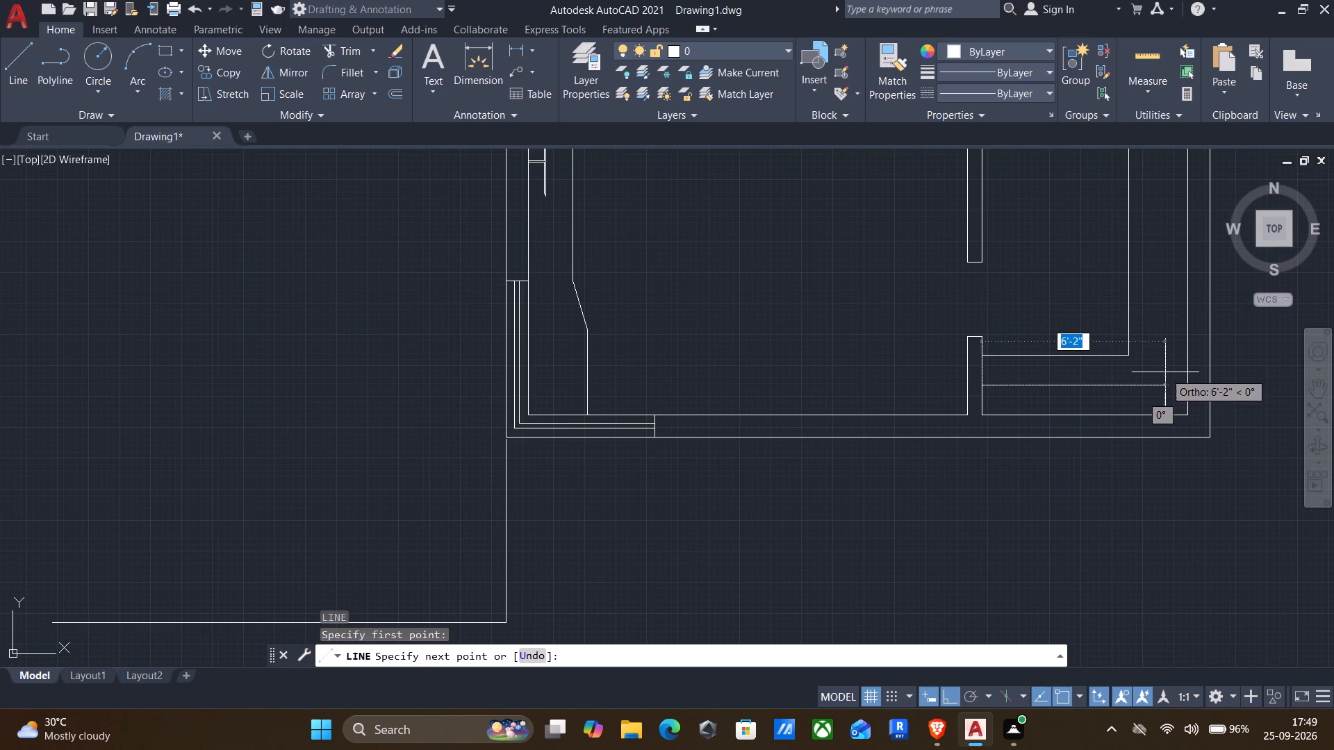
click(1165, 374)
key(Return)
Draw a line along the partition's south face from the east wall to the counter's north end.
middle_drag(1159, 294, 1114, 403)
key(Return)
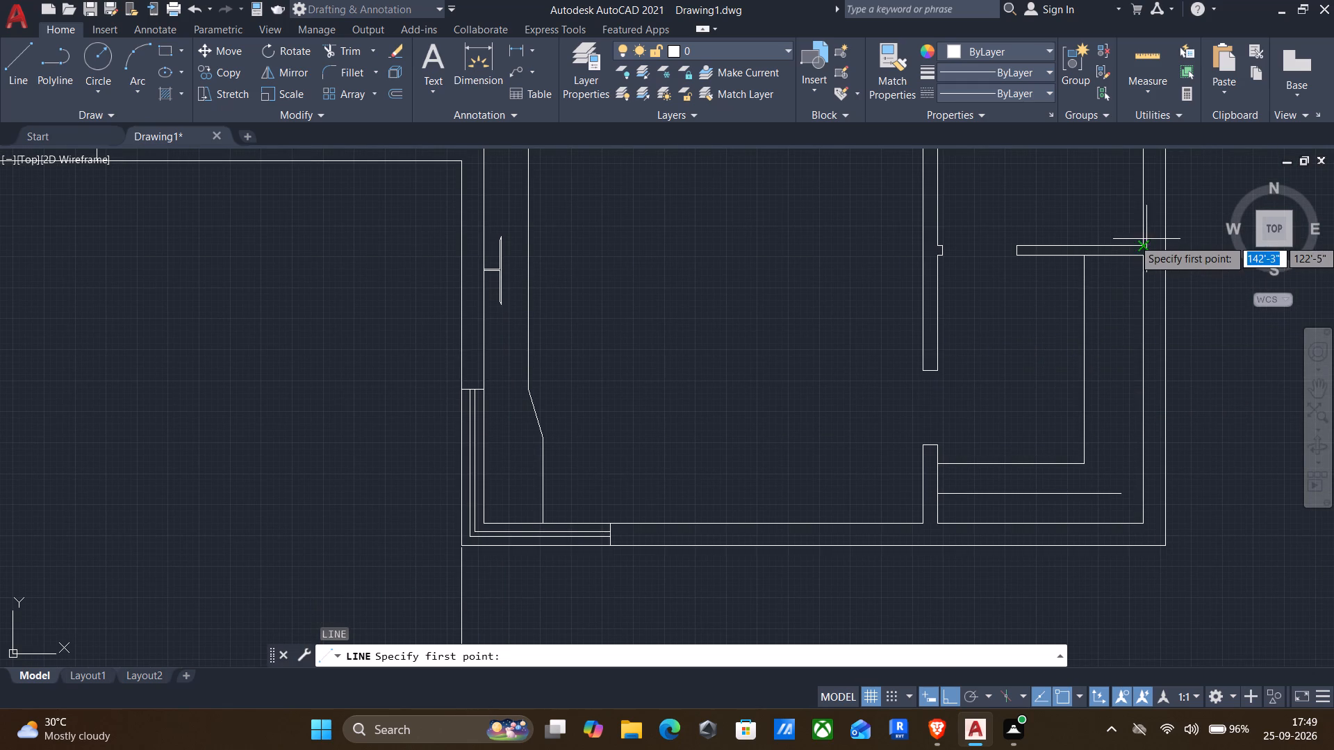
click(1146, 253)
scroll(1099, 251, up, 3)
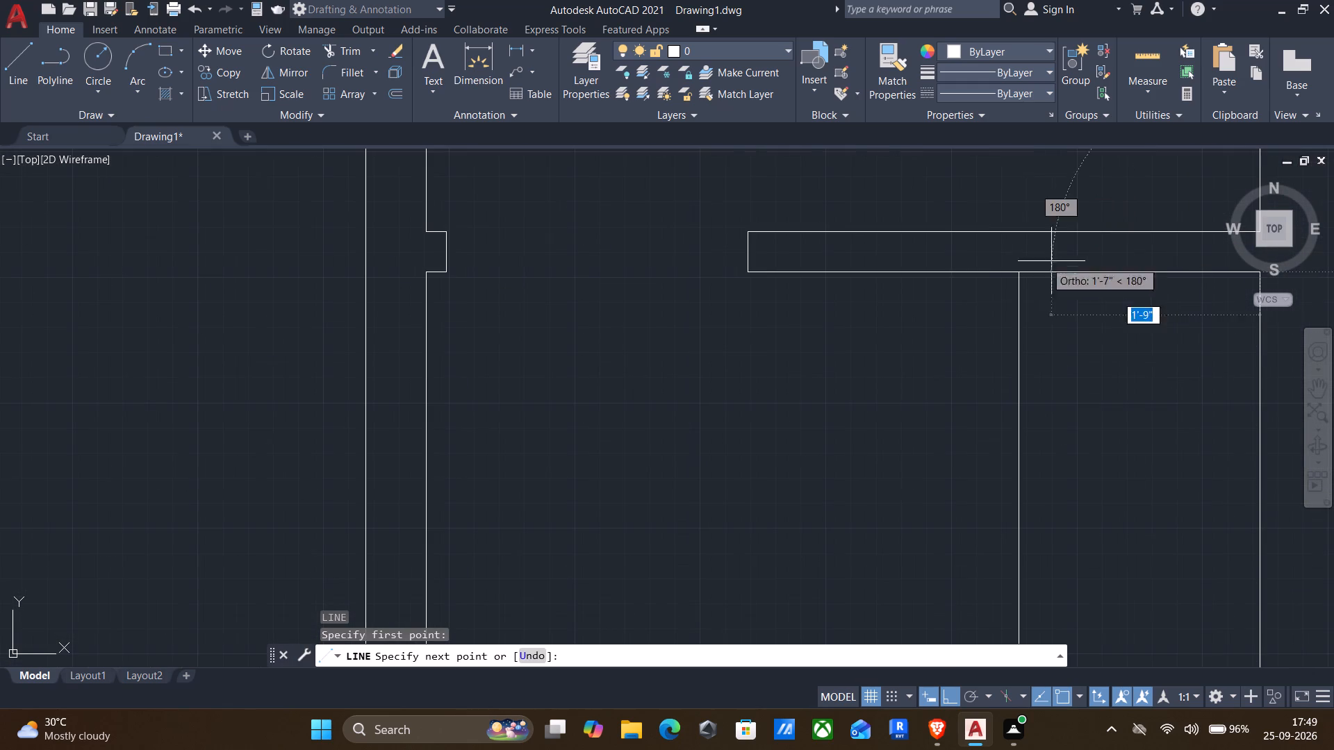
click(1019, 269)
key(Return)
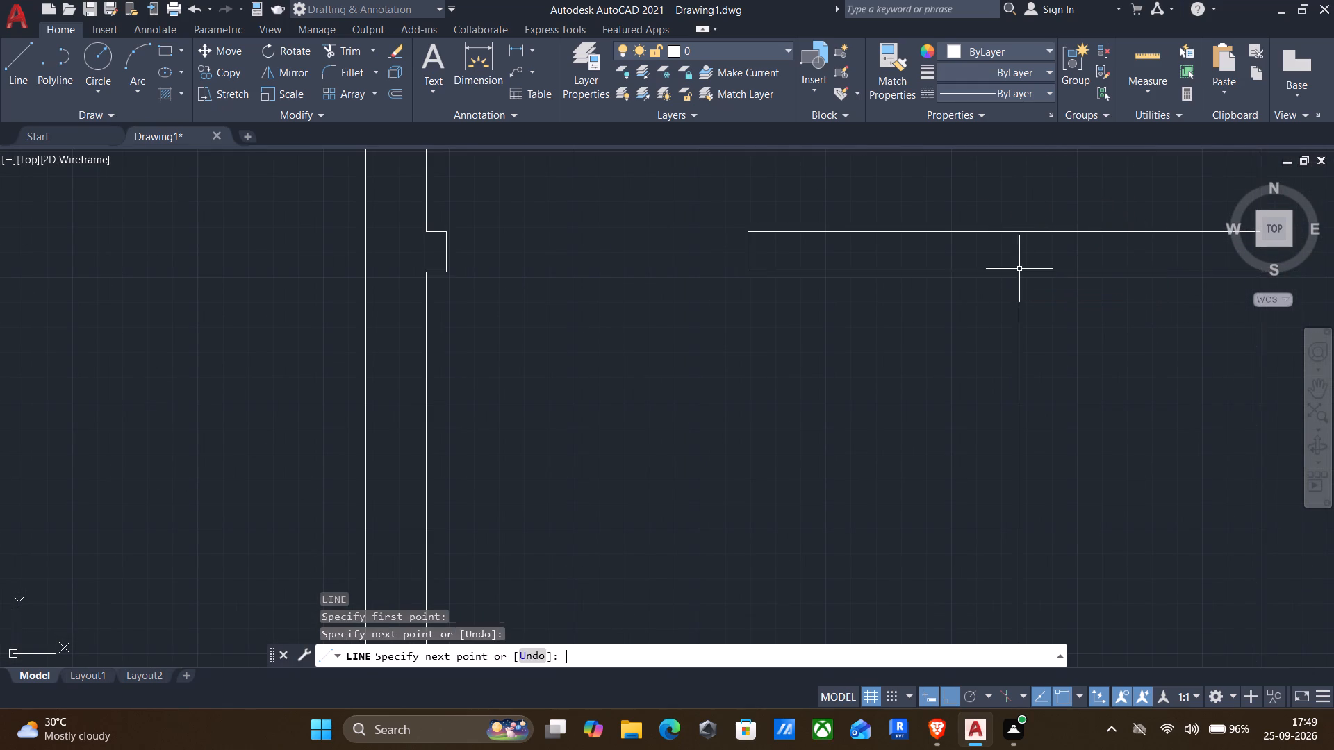
Draw a vertical line from the midpoint of the partition-face line south past the counter's horizontal centre line.
key(Return)
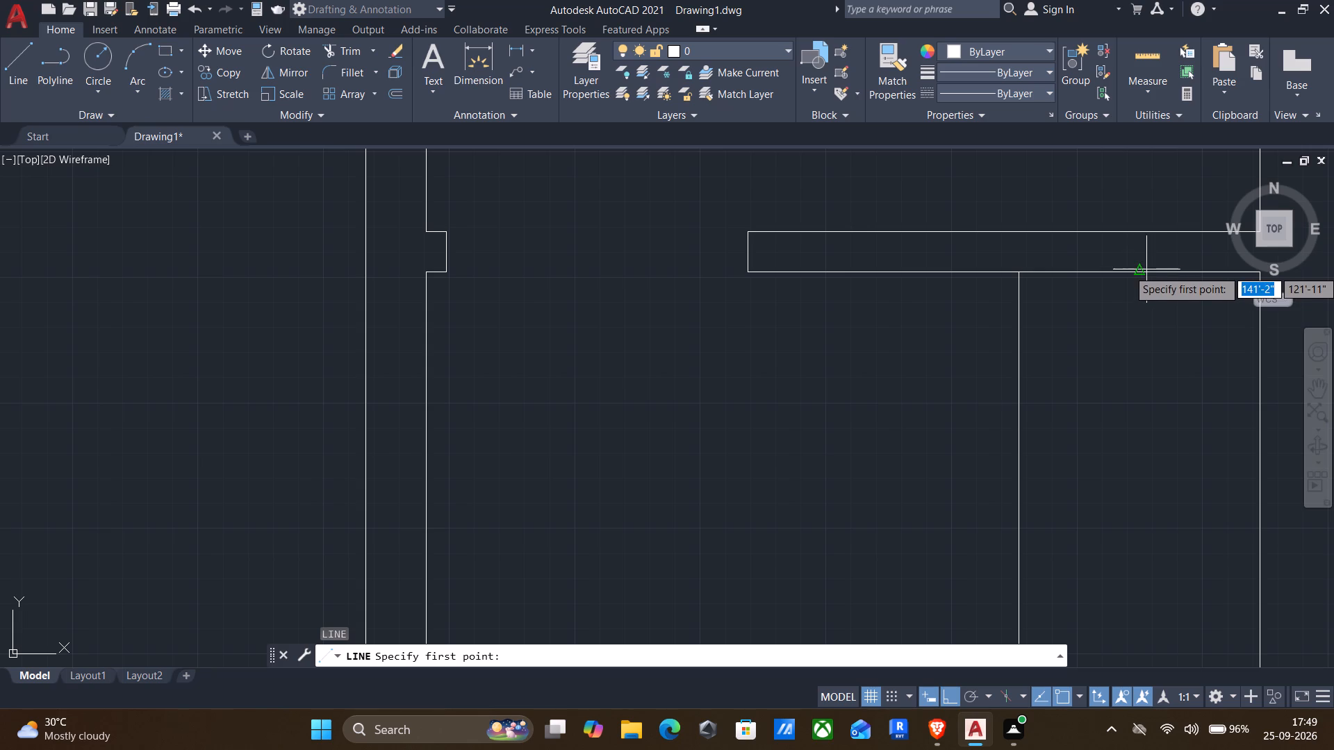
click(1147, 269)
scroll(1135, 335, down, 3)
middle_drag(1135, 411, 1130, 344)
scroll(1098, 467, up, 3)
click(1208, 594)
key(Return)
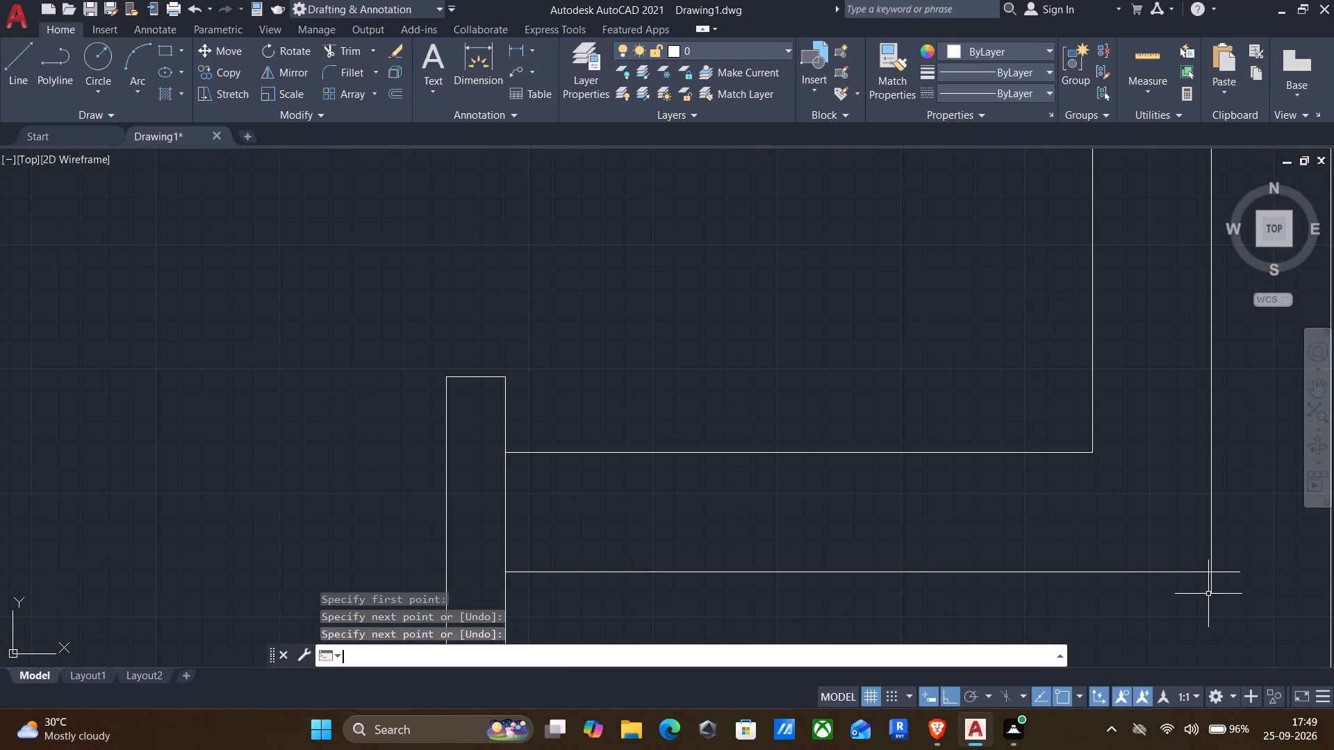
Trim the overshooting ends of the two counter centre lines where they cross at the southeast corner.
key(t)
key(r)
key(Return)
scroll(1212, 594, up, 3)
drag(1255, 456, 1255, 456)
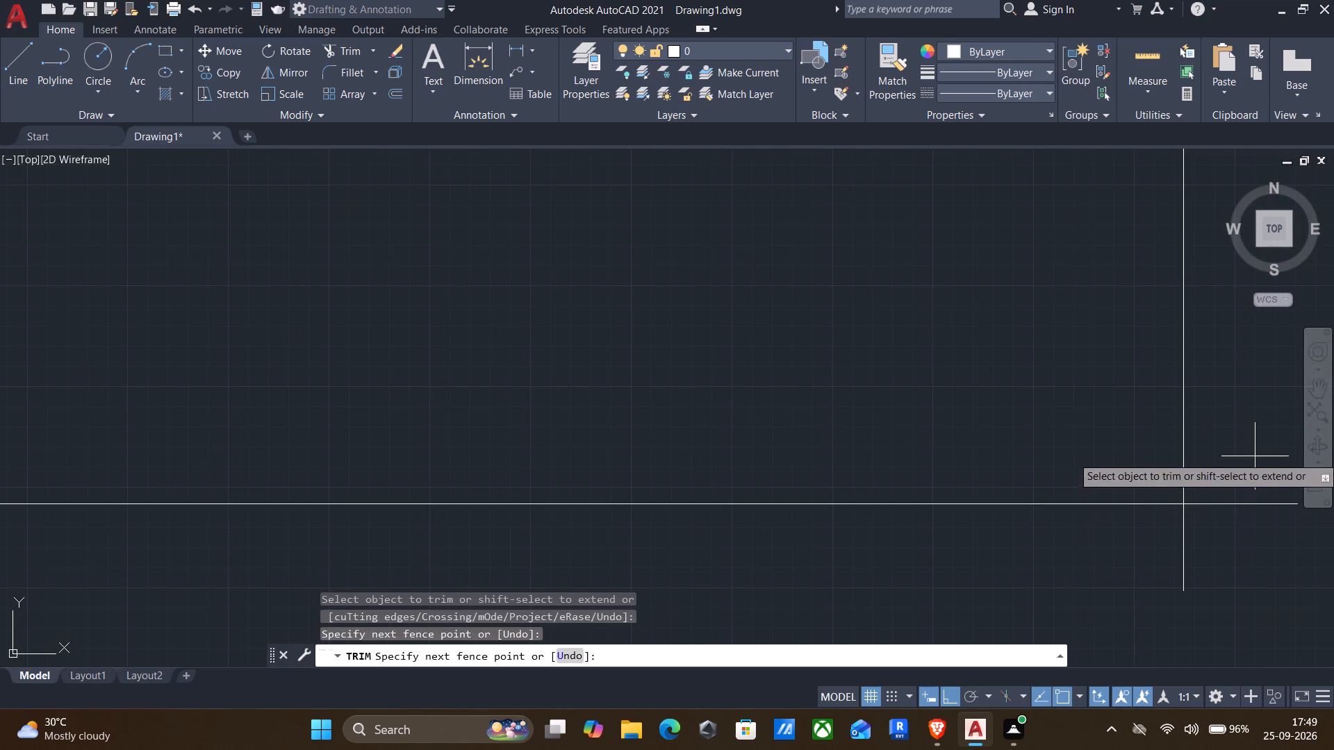
drag(1255, 456, 1097, 559)
scroll(1086, 556, down, 4)
middle_drag(980, 495, 980, 496)
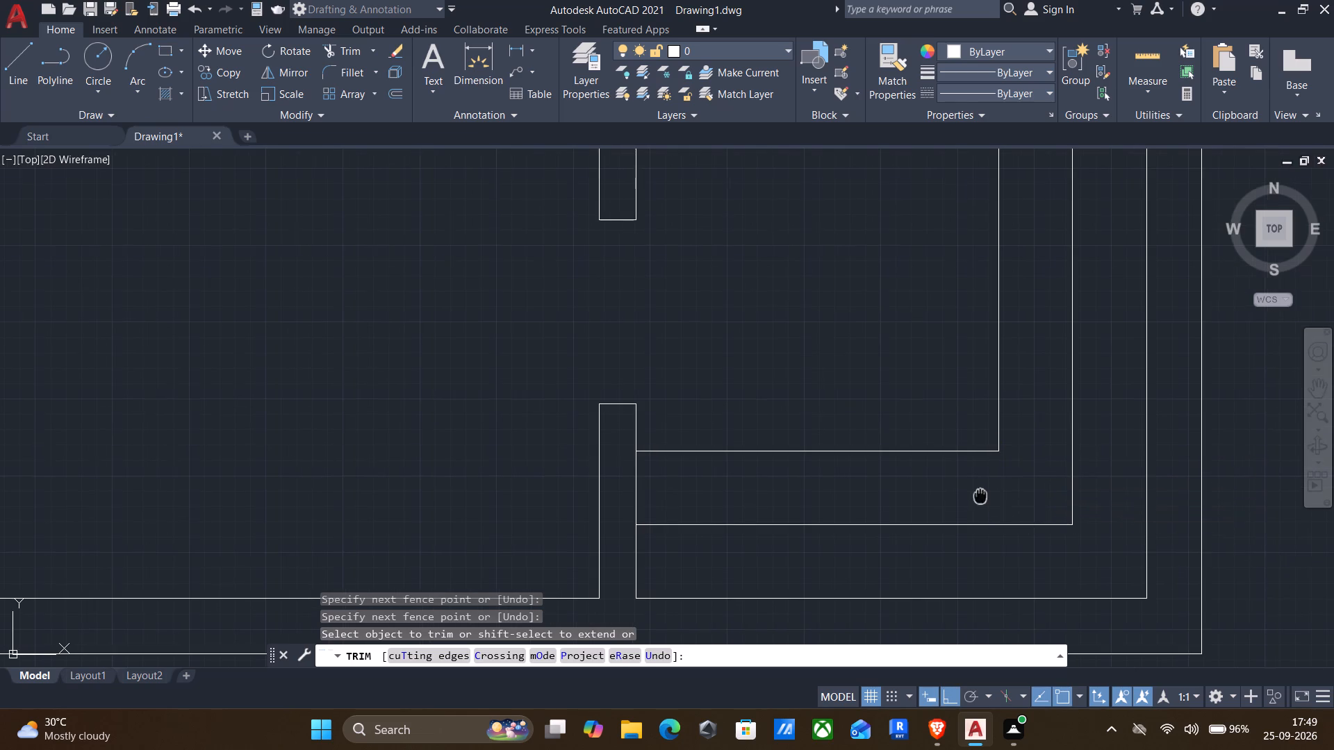
middle_drag(980, 496, 992, 496)
key(Escape)
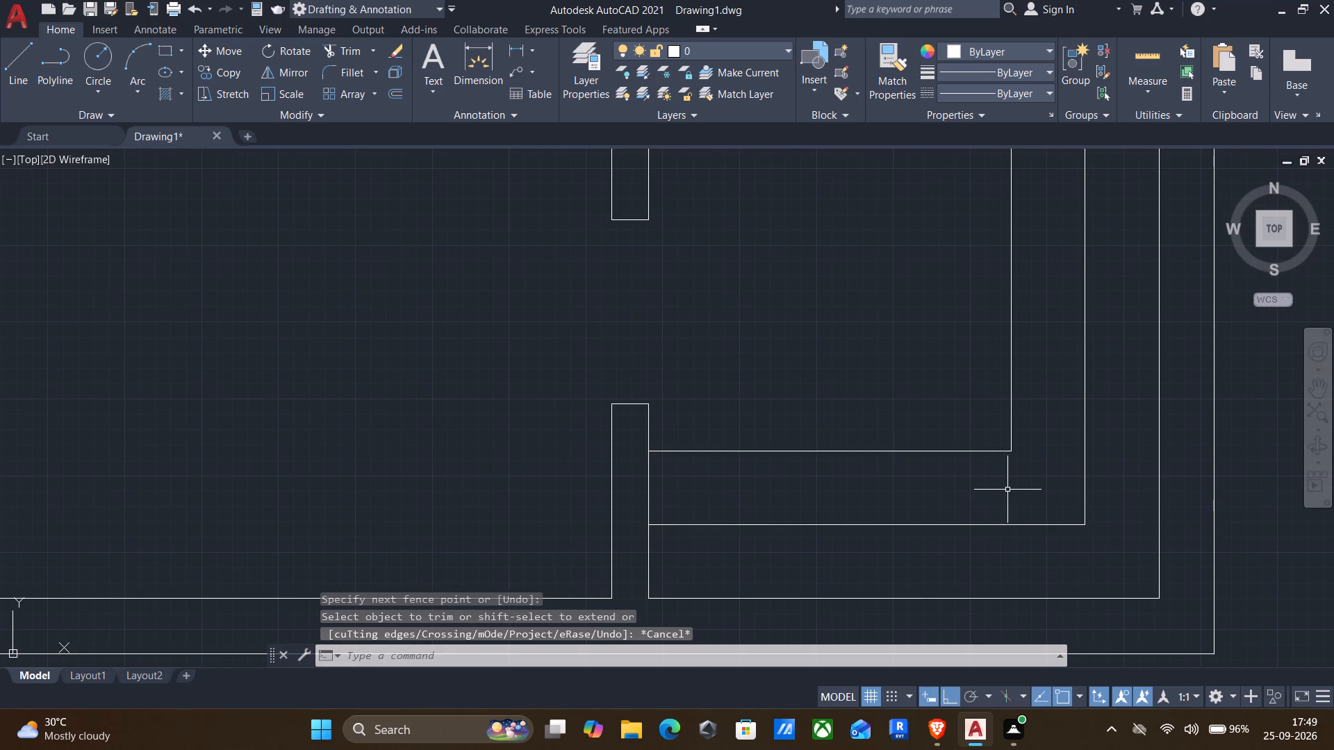
Join the horizontal and vertical counter centre lines into one polyline.
click(1121, 580)
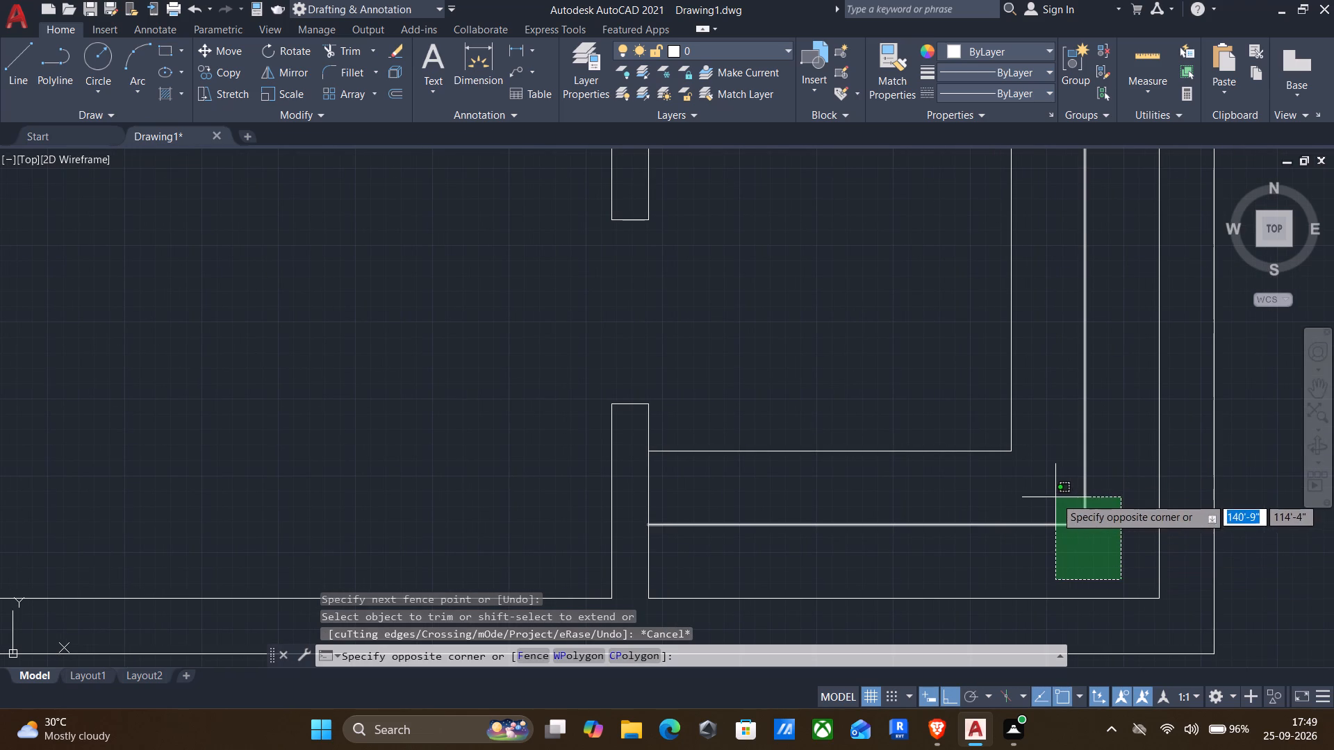
click(1055, 497)
key(j)
key(Return)
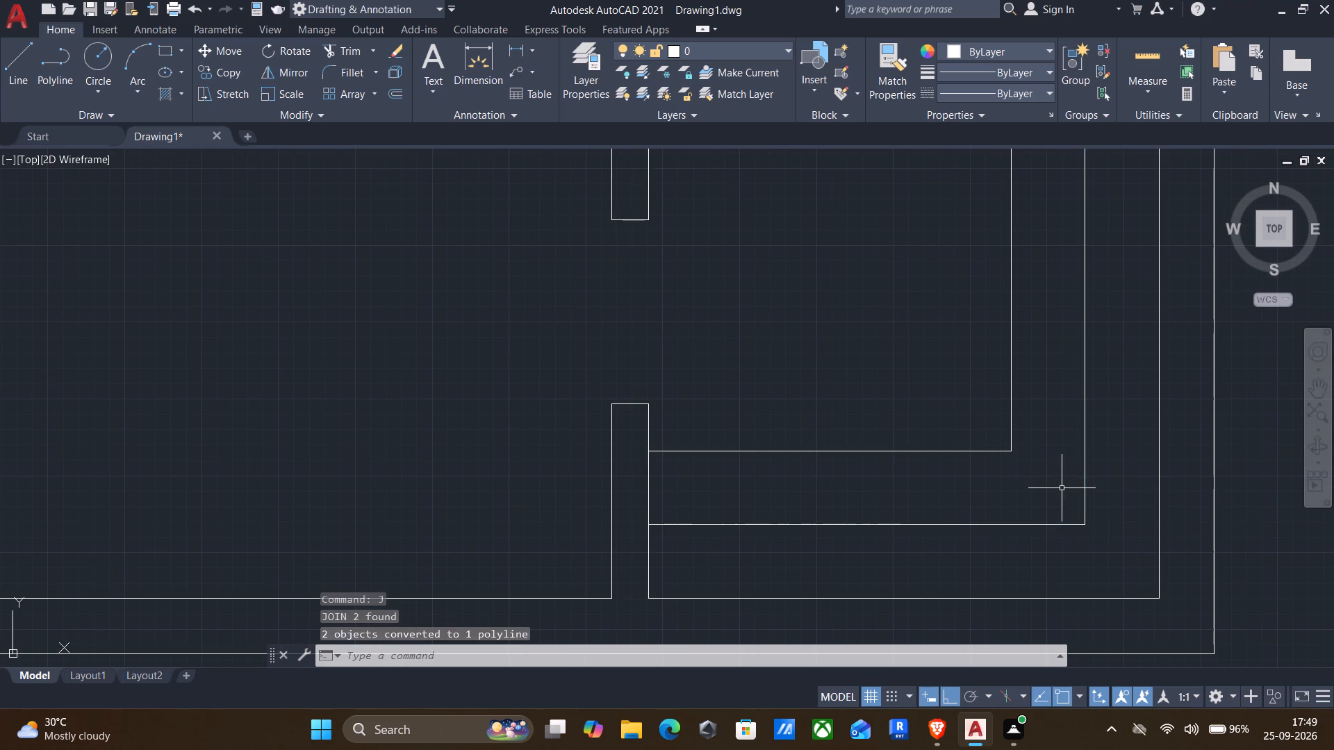
Draw a short horizontal line across the east counter's vertical centre line, just south of the partition.
middle_drag(1107, 427, 1073, 569)
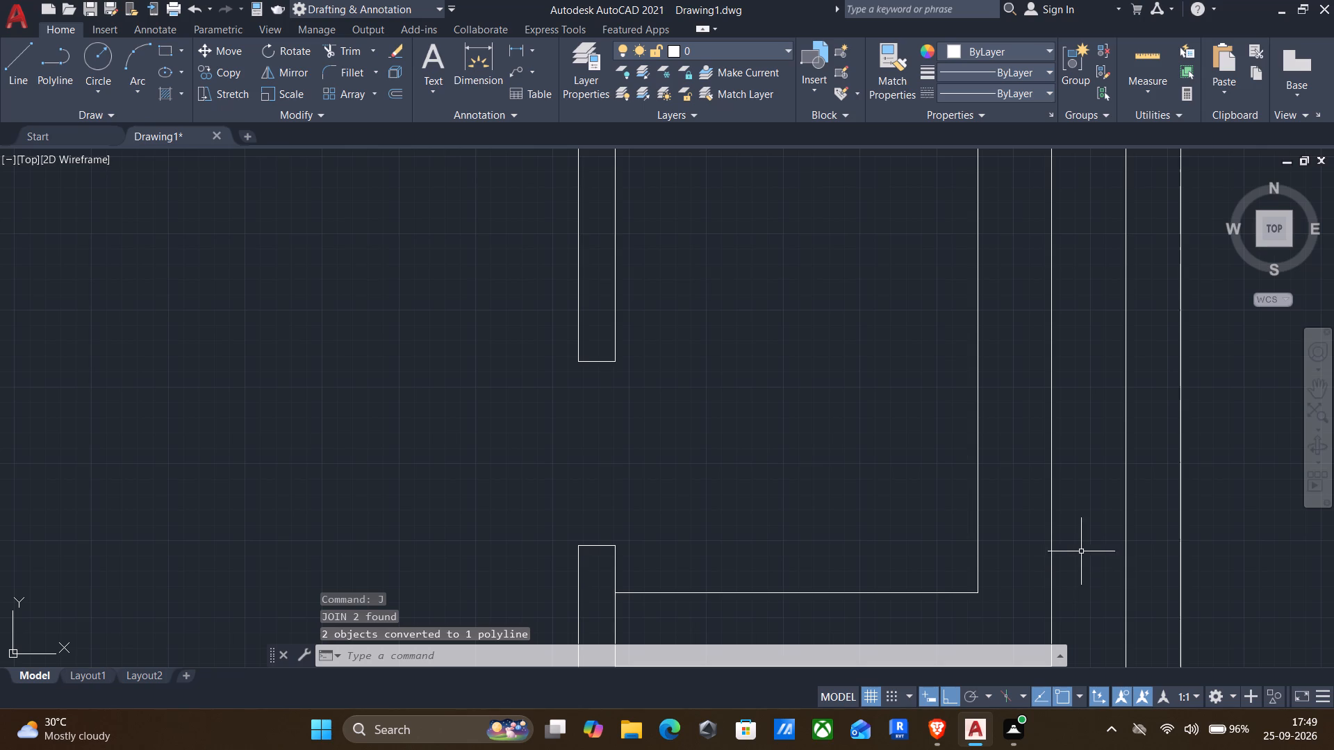
scroll(1085, 528, up, 1)
middle_drag(1085, 528, 1051, 642)
key(l)
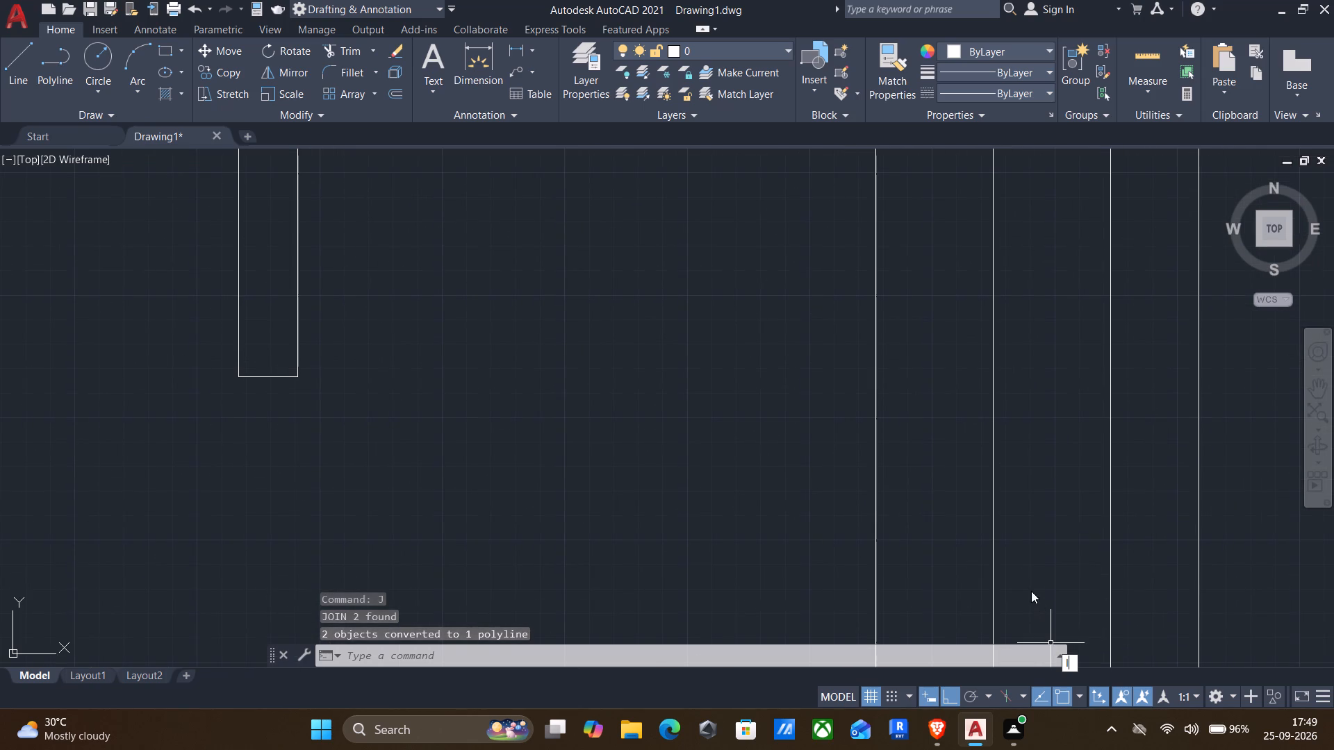
key(Return)
scroll(1047, 521, down, 2)
scroll(1014, 339, up, 2)
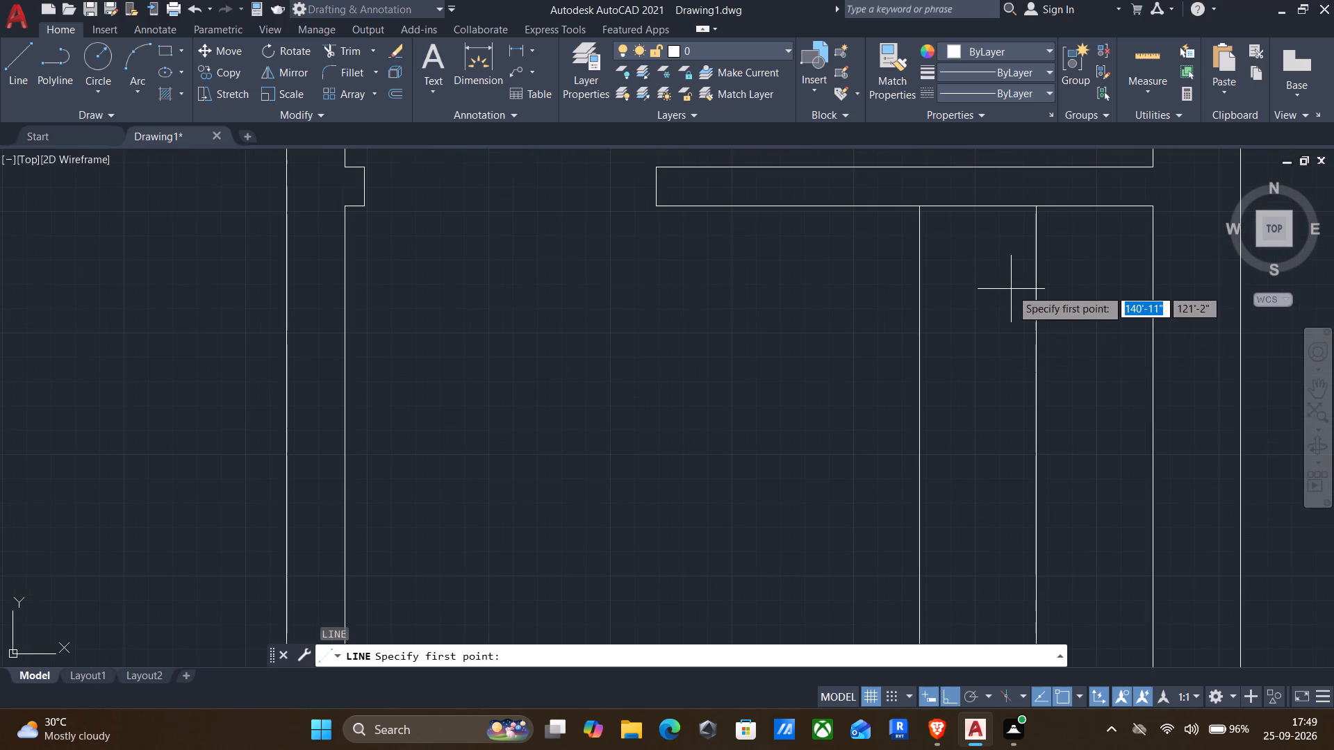
click(969, 265)
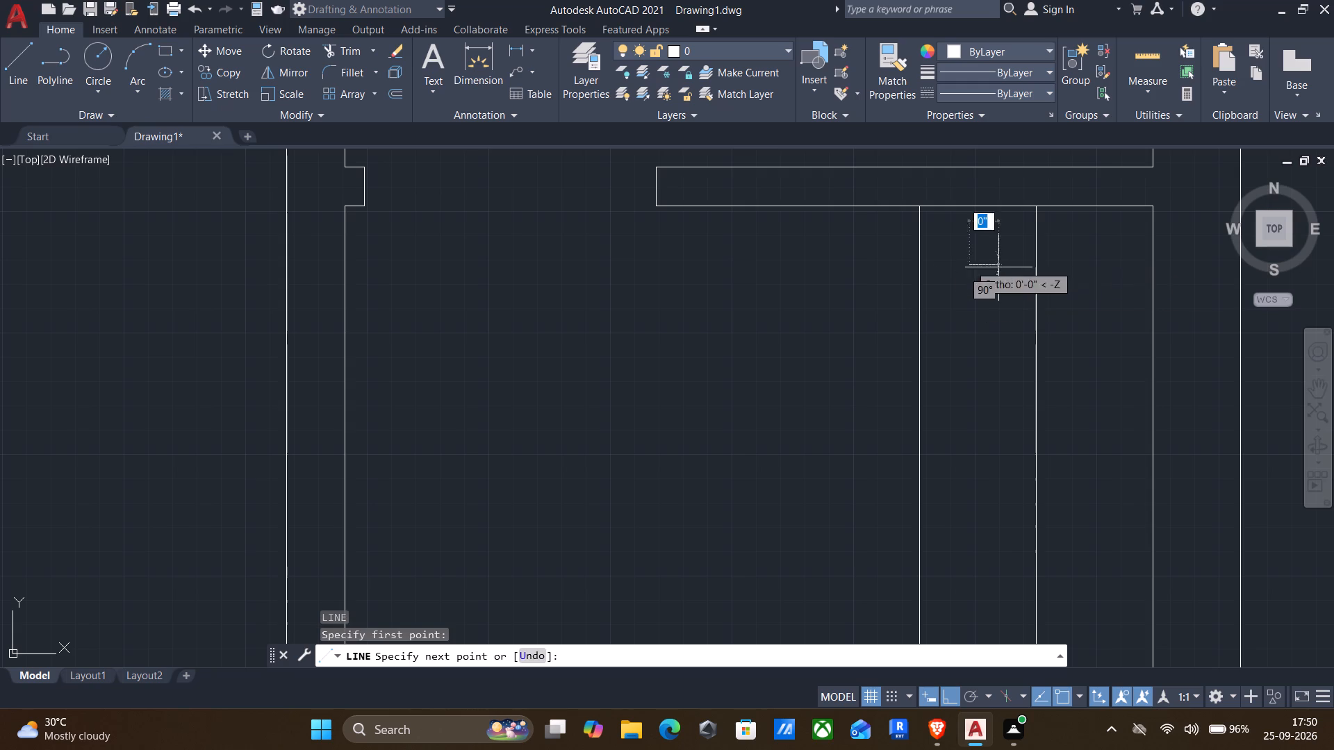
click(1112, 260)
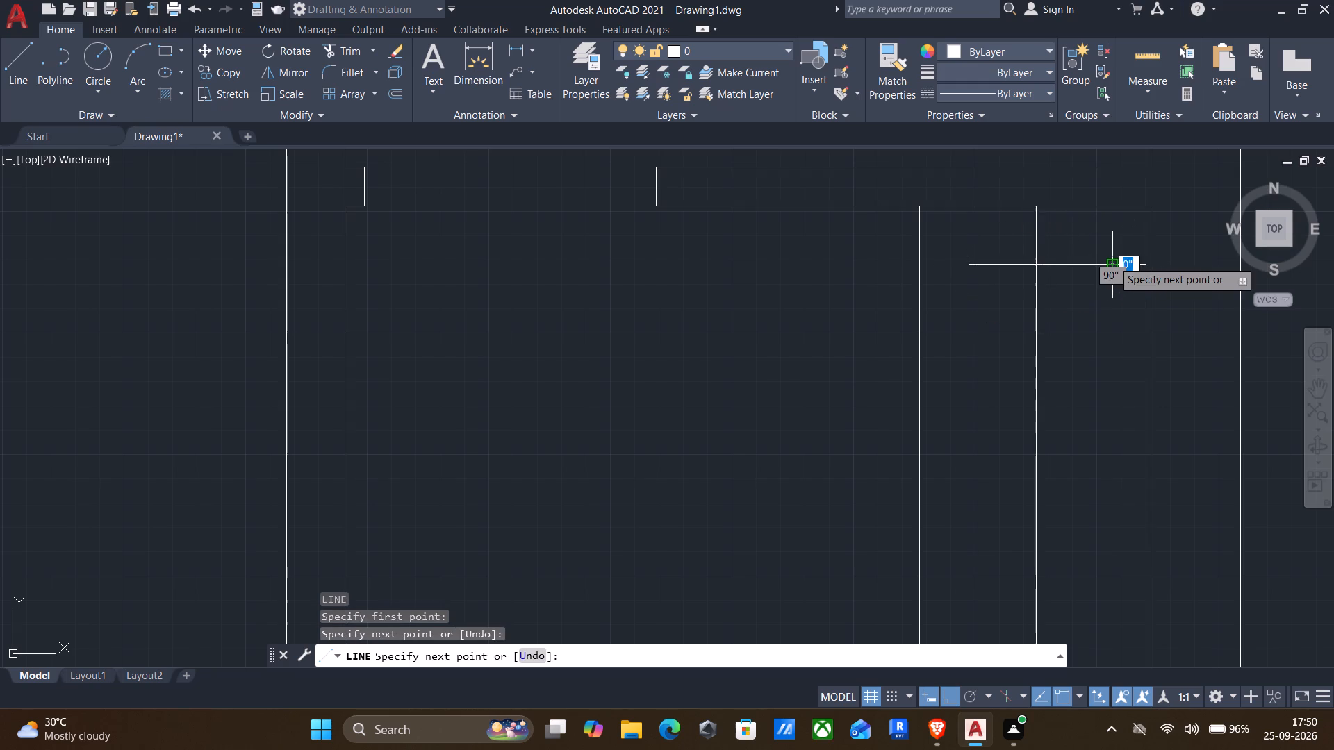
key(Return)
Offset the short horizontal line 2" south.
key(o)
key(Return)
click(1096, 256)
click(1075, 331)
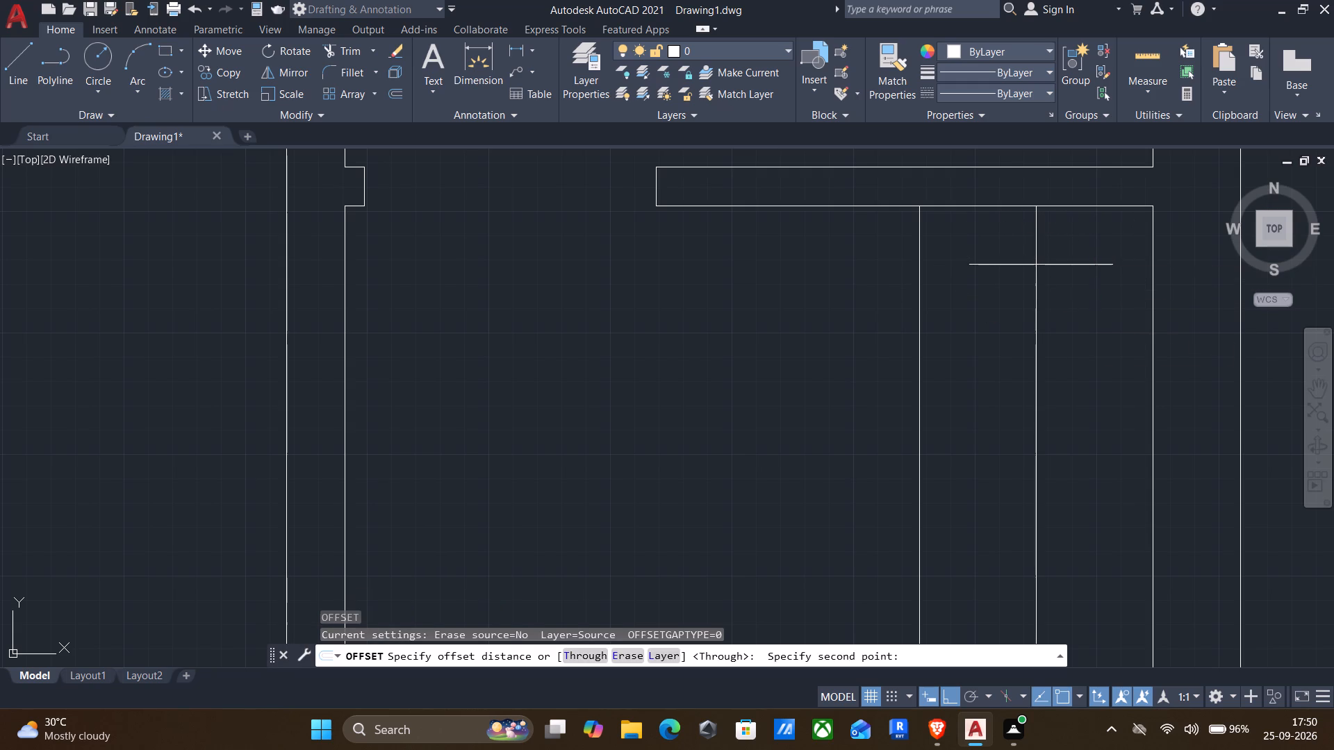
click(1065, 263)
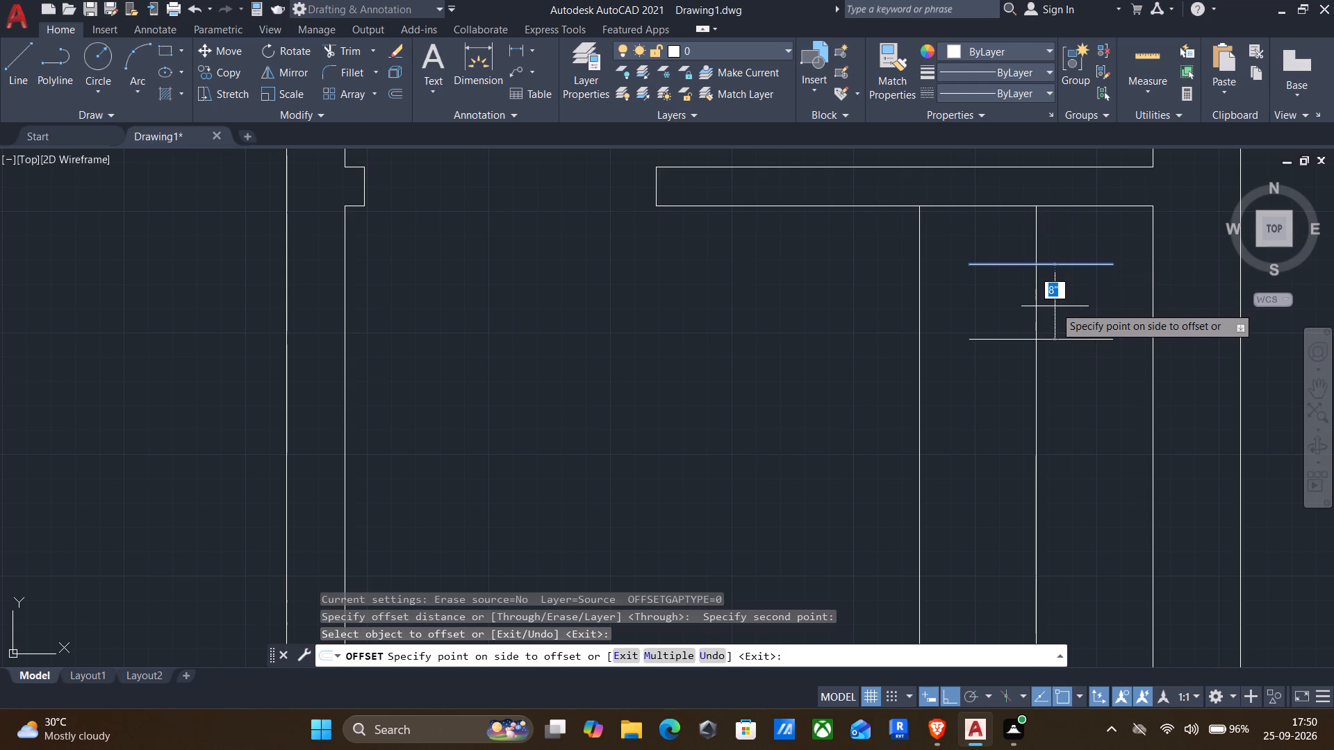
key(2)
key(shift+quotedbl)
key(Return)
scroll(1055, 338, down, 2)
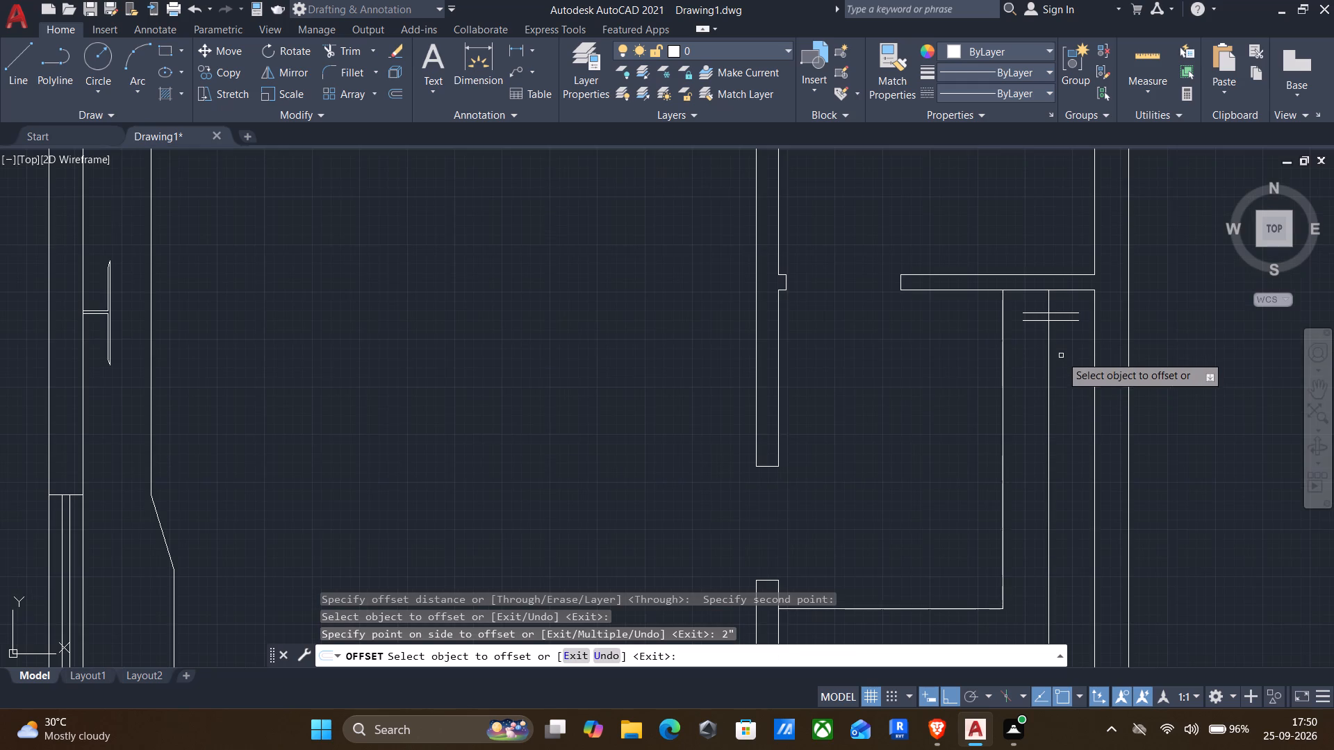
Draw a slanted line about 1'-3" long, descending eastward across the east counter's centre line, south of the horizontal pair.
middle_drag(1068, 387, 1045, 362)
key(Return)
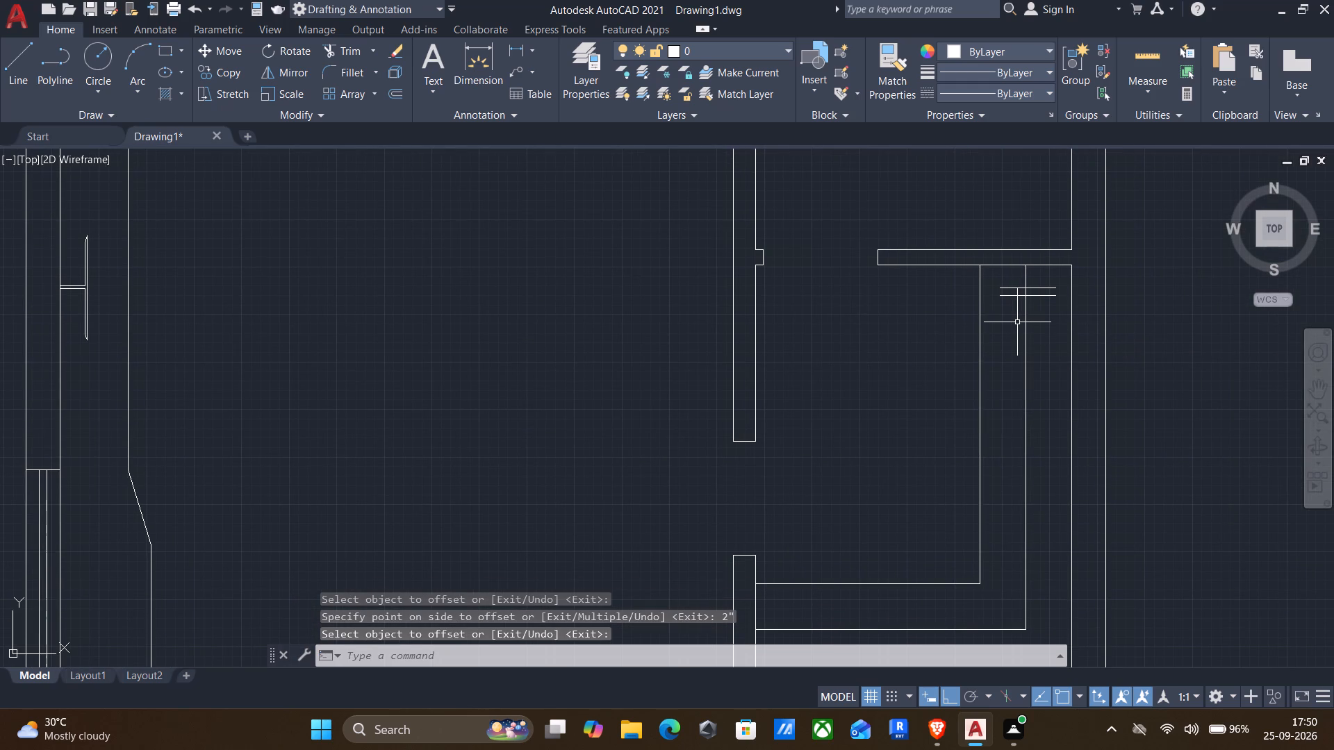
key(l)
key(Return)
scroll(1000, 319, up, 3)
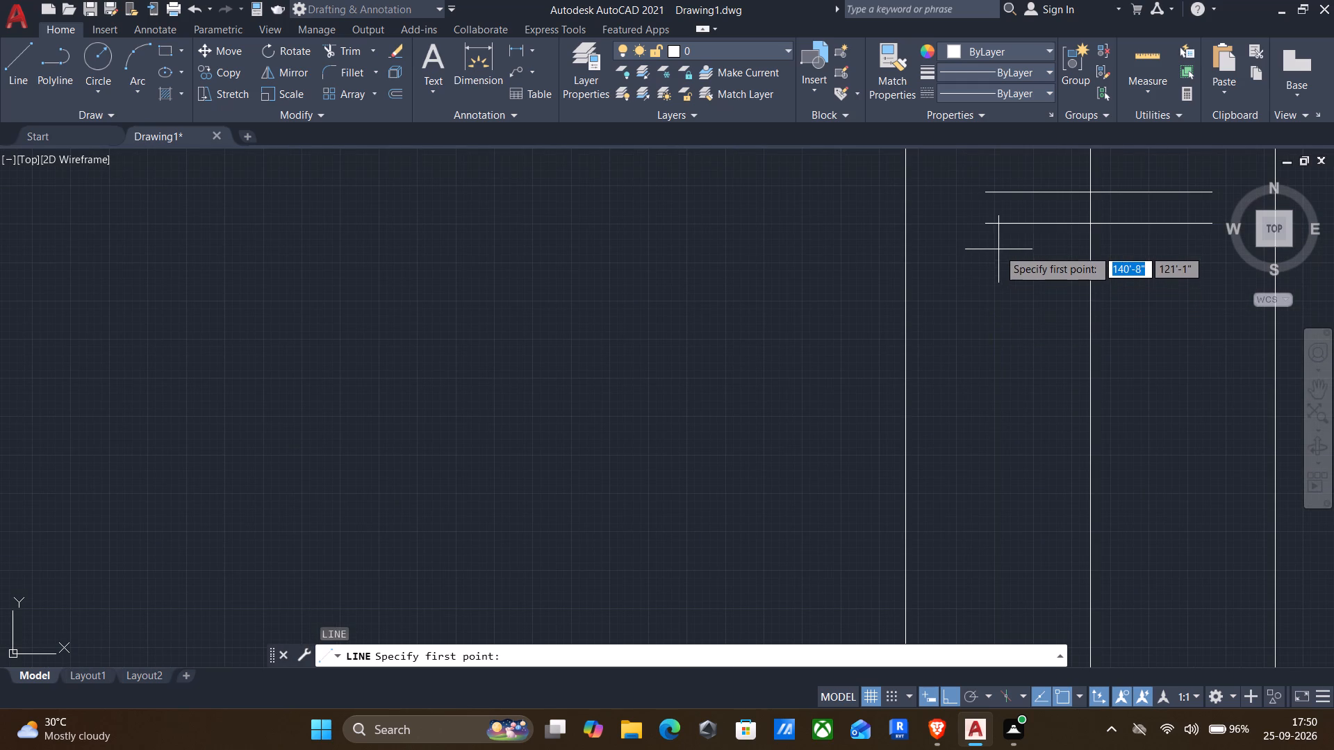
click(983, 279)
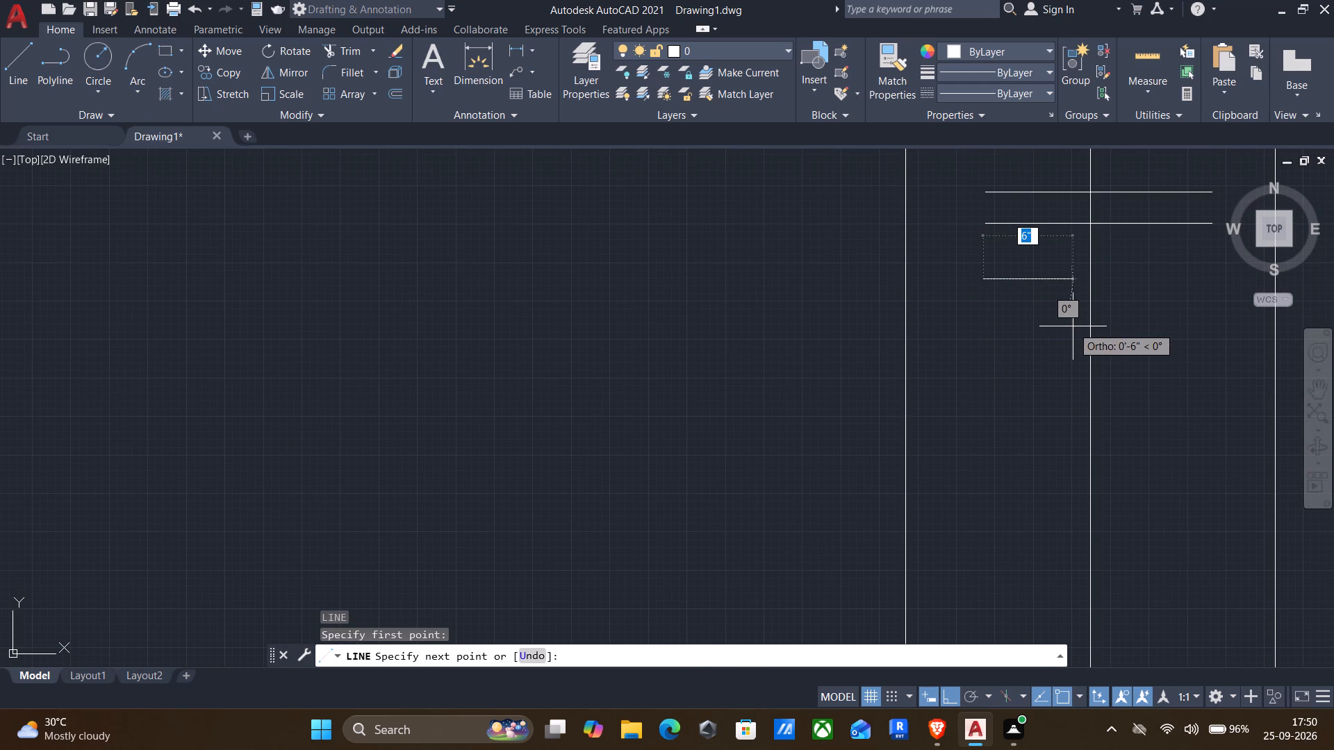
key(F8)
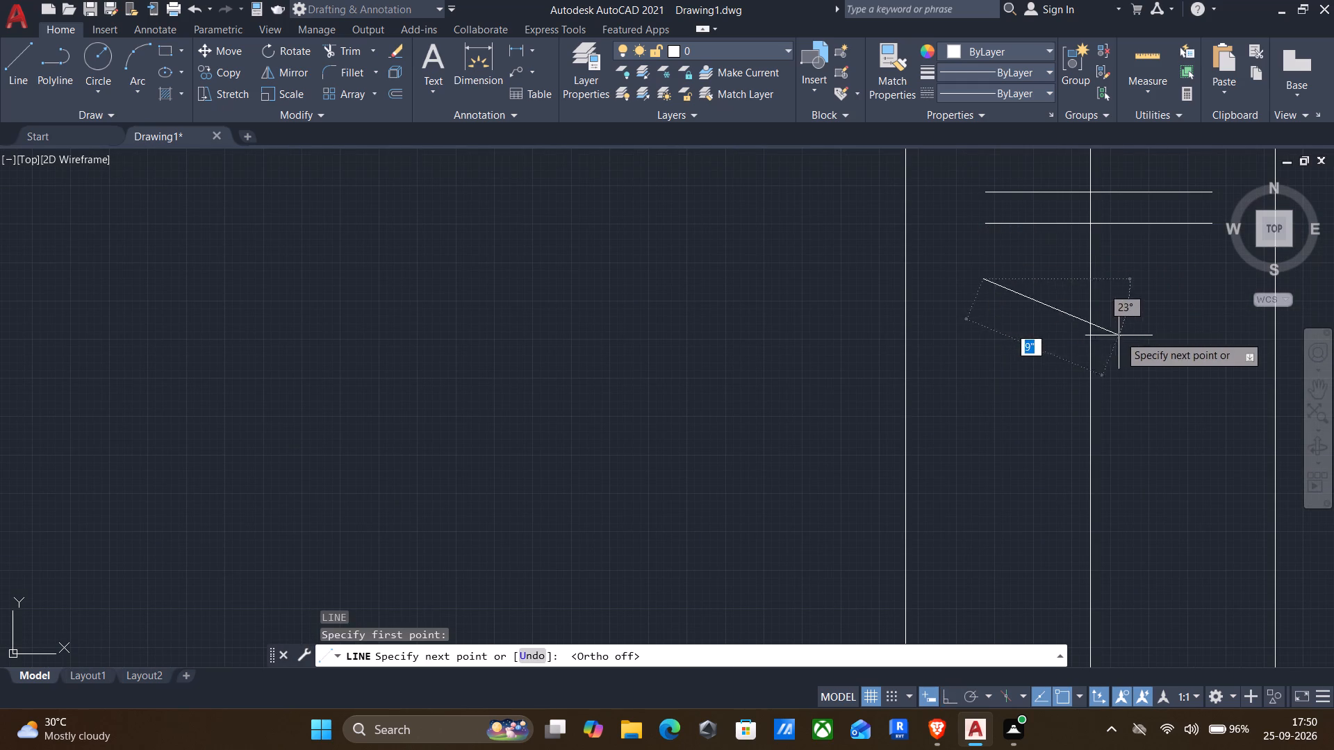
click(1216, 306)
key(Return)
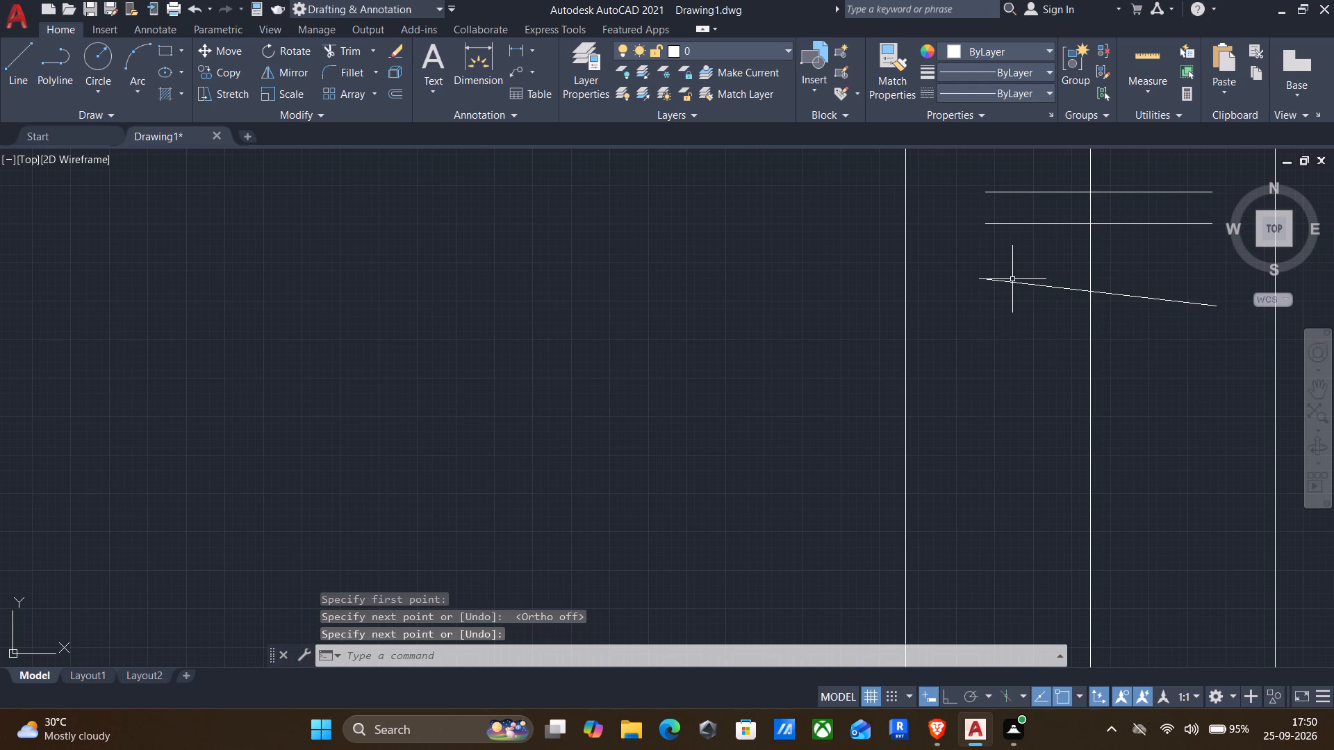
Offset the slanted line 2" to its south side.
key(o)
key(Return)
drag(1050, 285, 1053, 302)
click(1026, 368)
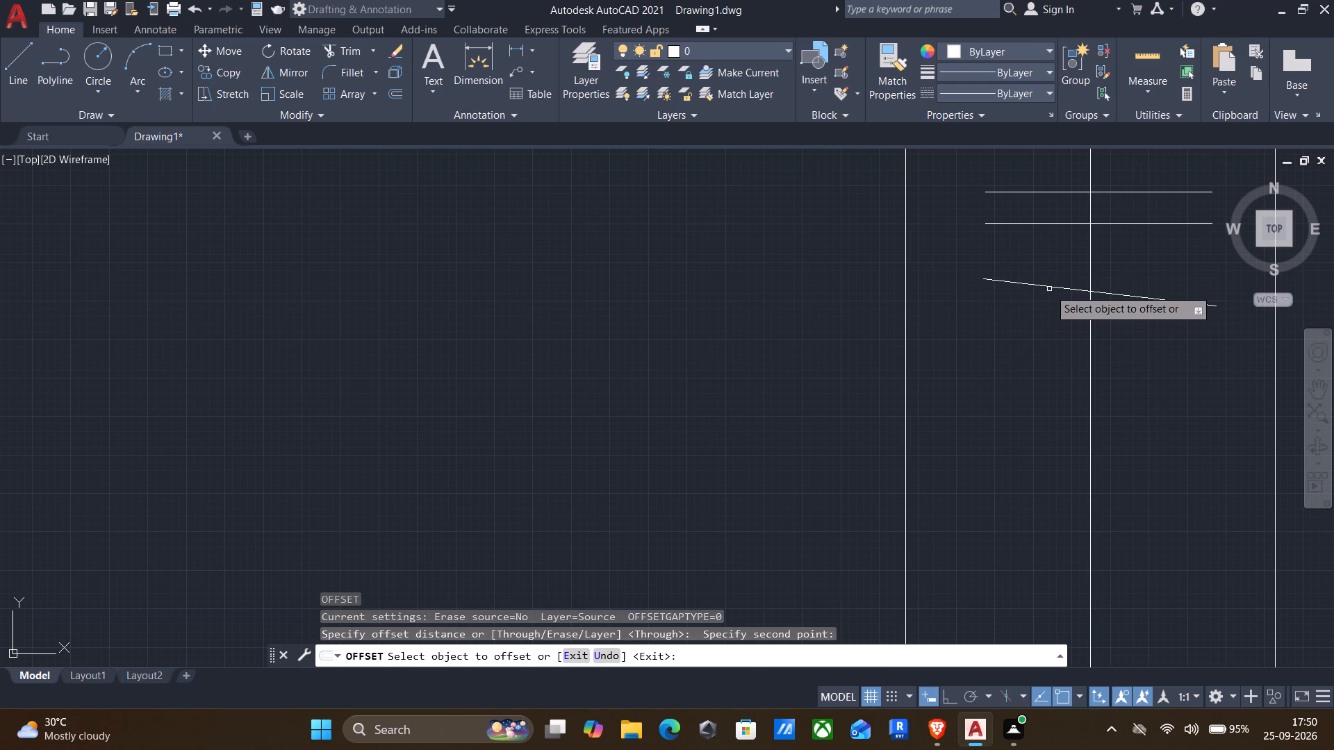
click(1049, 284)
key(2)
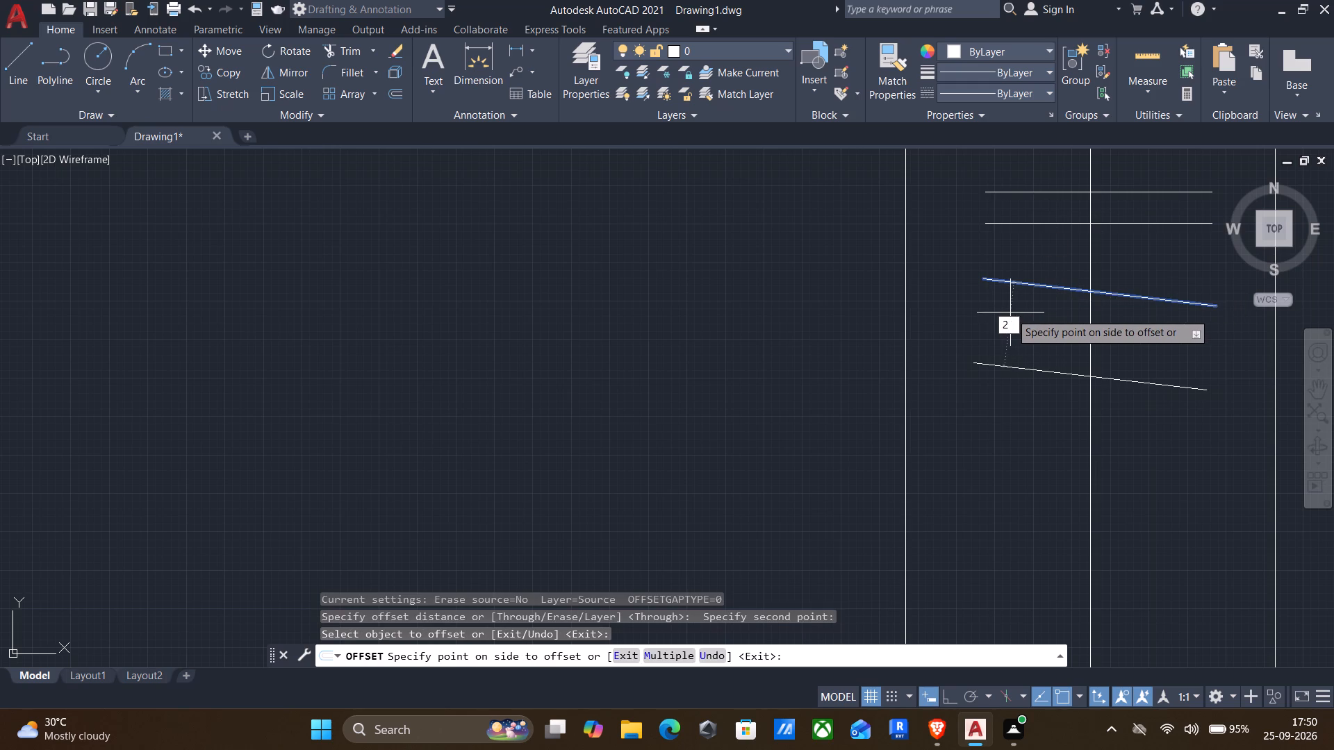
key(shift+quotedbl)
key(Return)
scroll(1035, 366, down, 2)
key(Return)
middle_drag(1040, 406, 1054, 369)
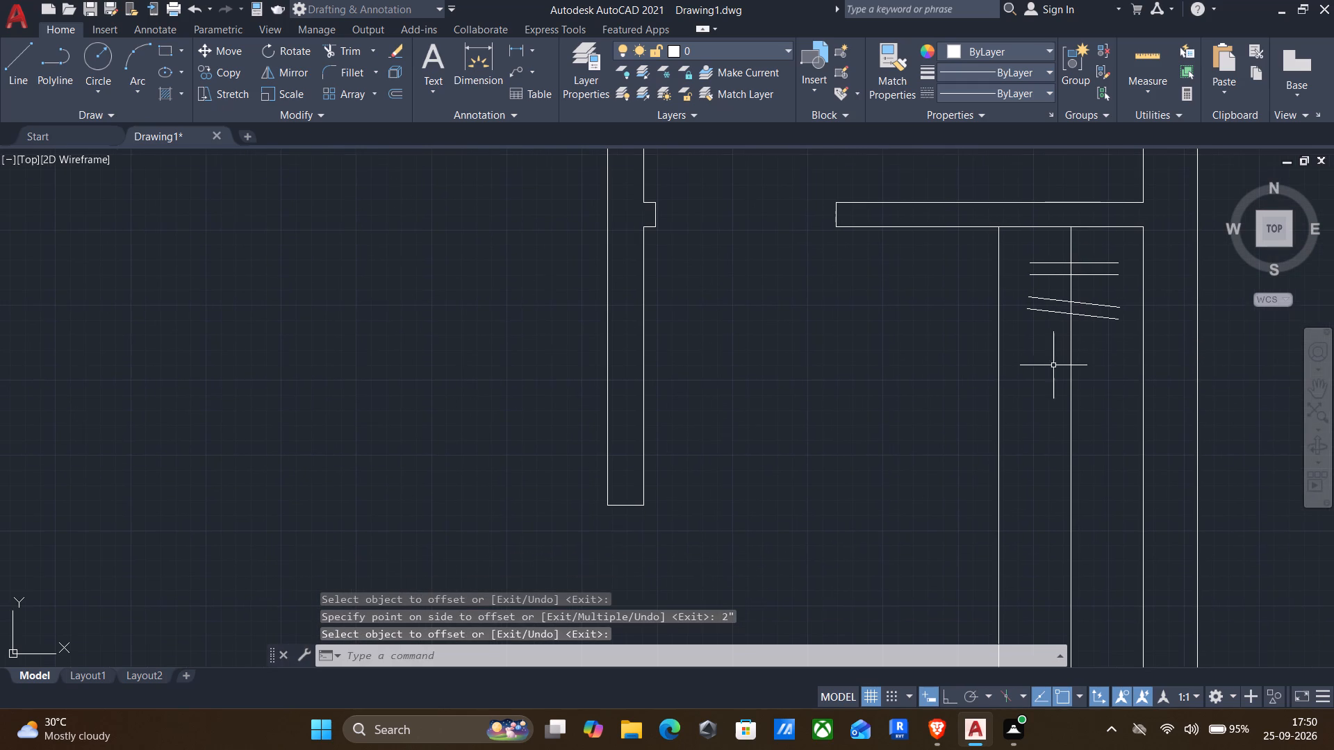
Draw an oppositely slanted line, descending westward across the centre line, just south of the first slanted pair.
key(l)
key(Return)
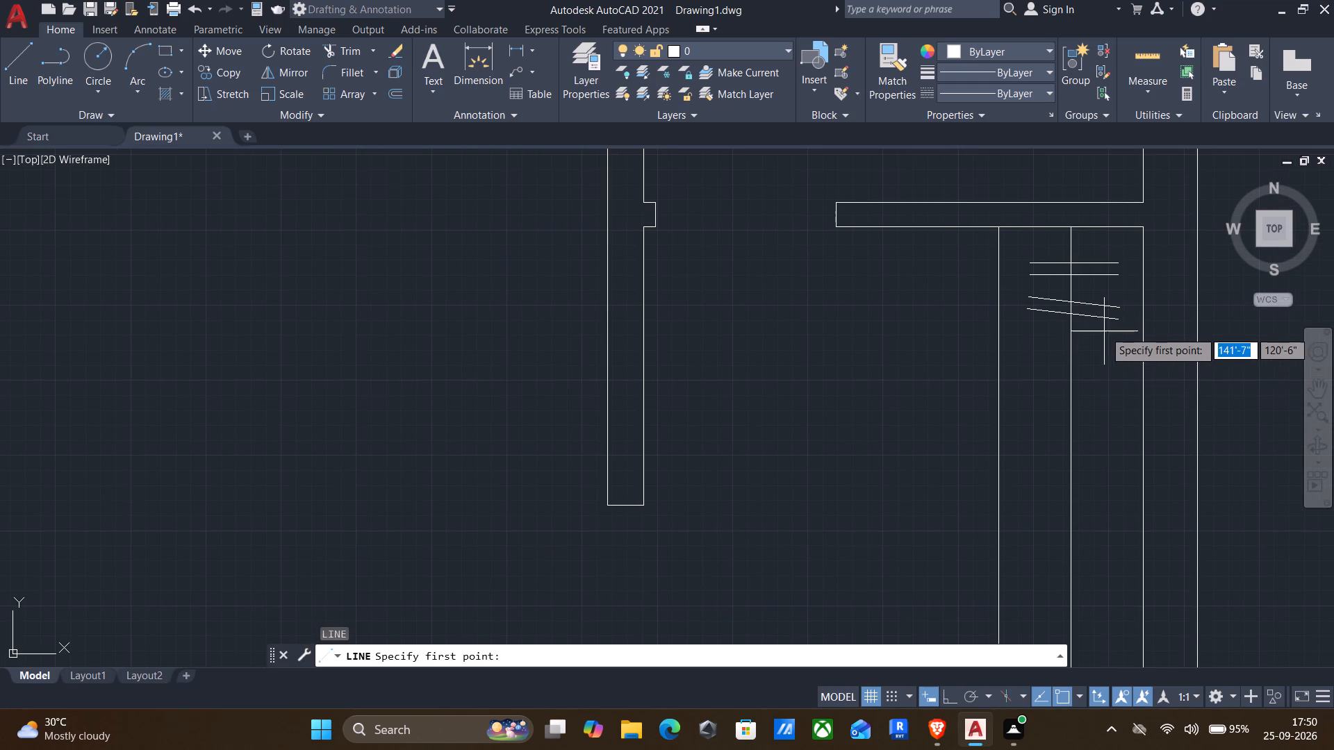
scroll(1105, 331, up, 3)
click(1133, 328)
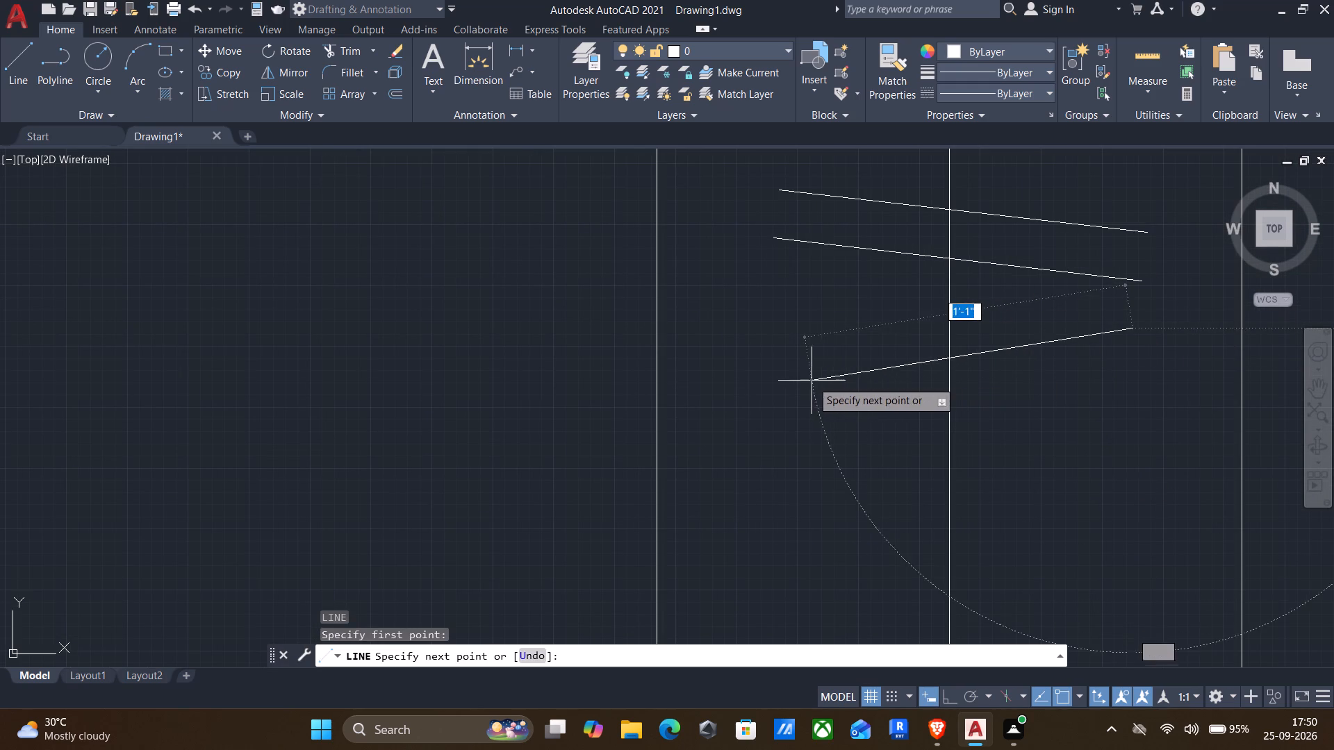
click(773, 375)
key(Return)
Offset the westward-descending slanted line 2" to its south side.
key(o)
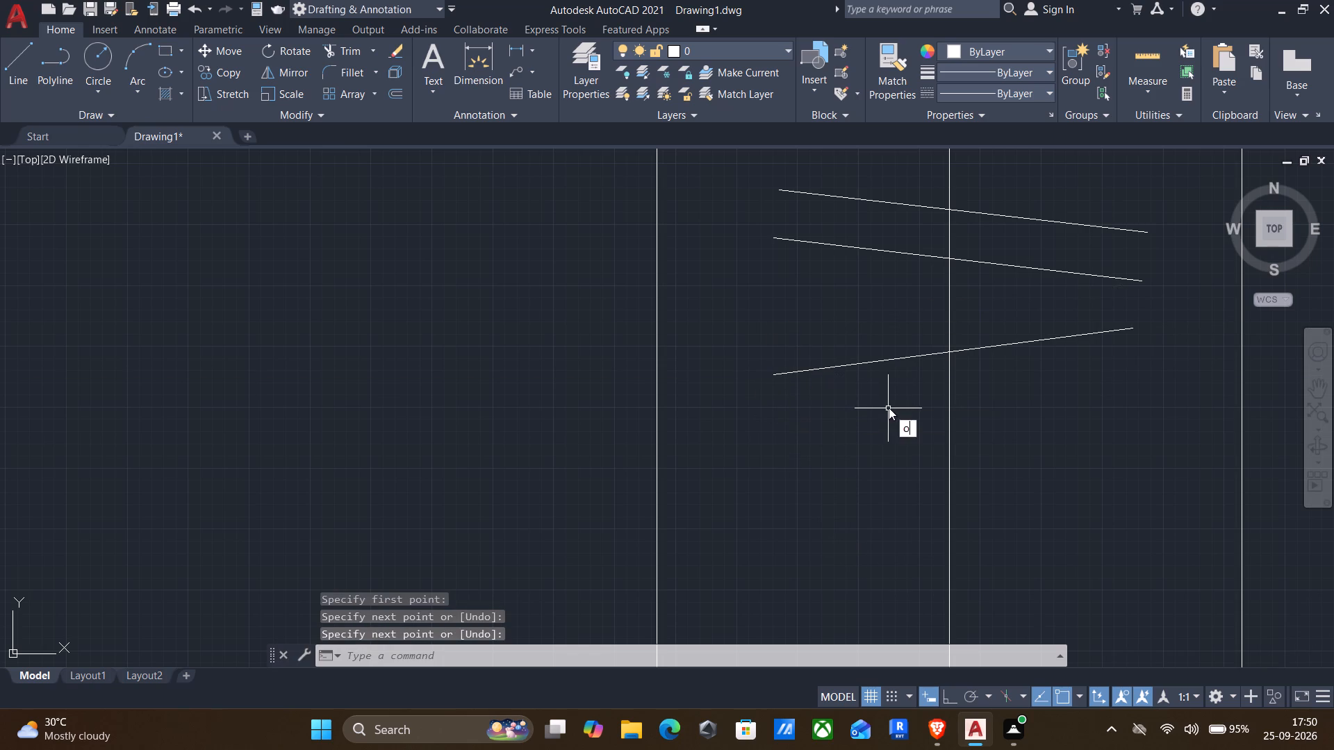
key(Return)
click(891, 344)
click(889, 433)
click(884, 358)
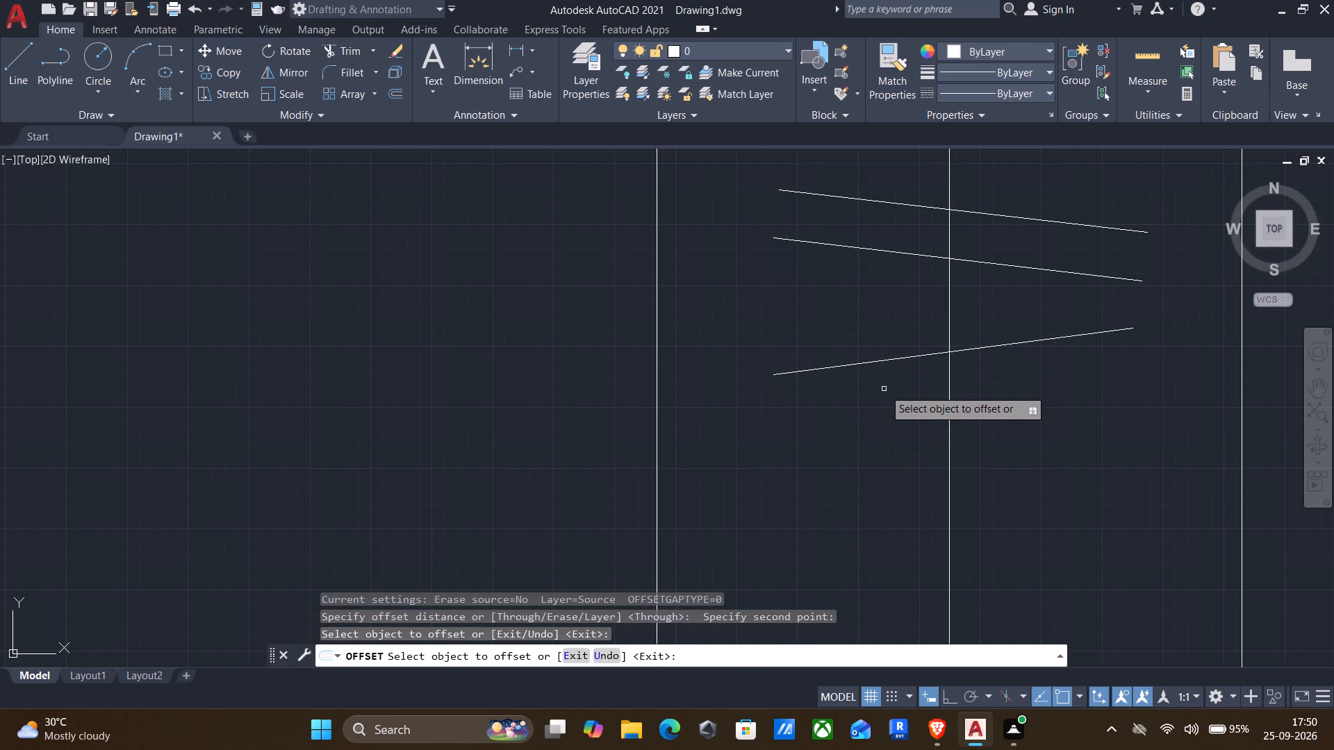
click(883, 359)
key(2)
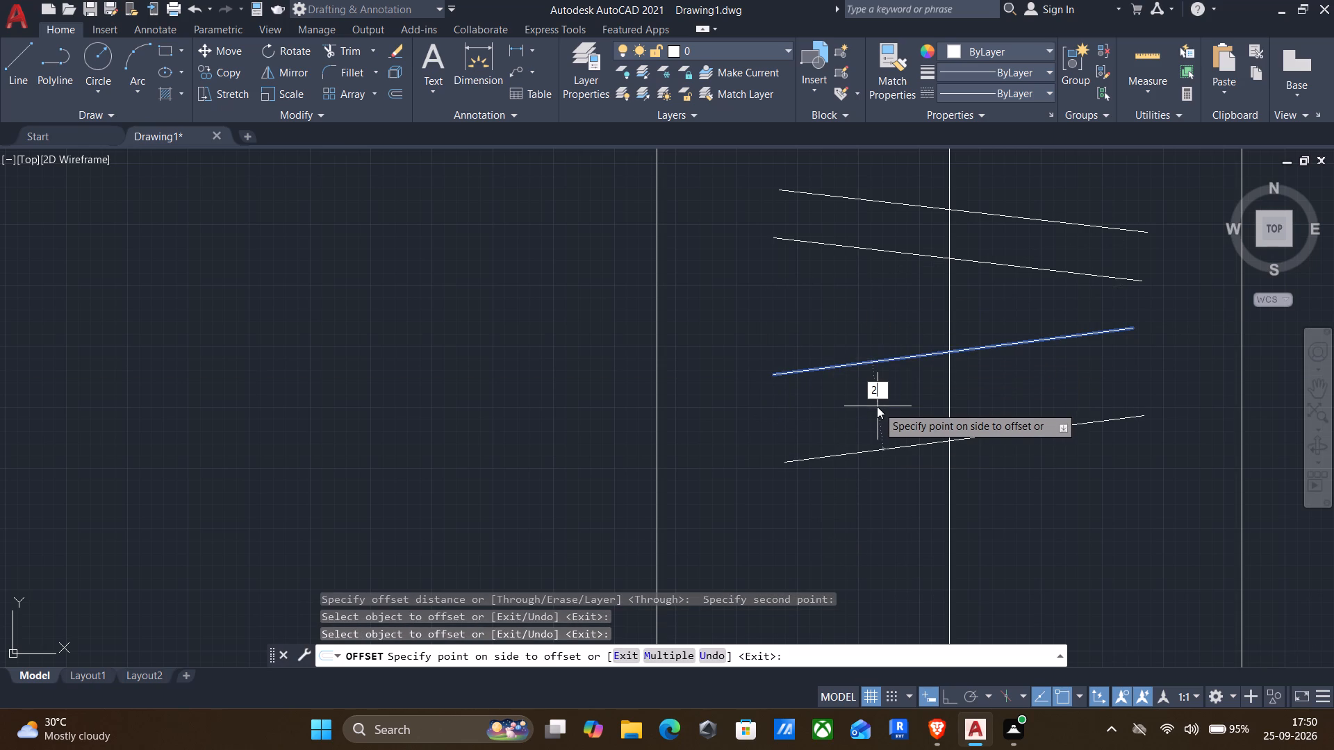
key(shift+quotedbl)
key(Return)
scroll(875, 428, down, 2)
middle_drag(895, 455, 923, 392)
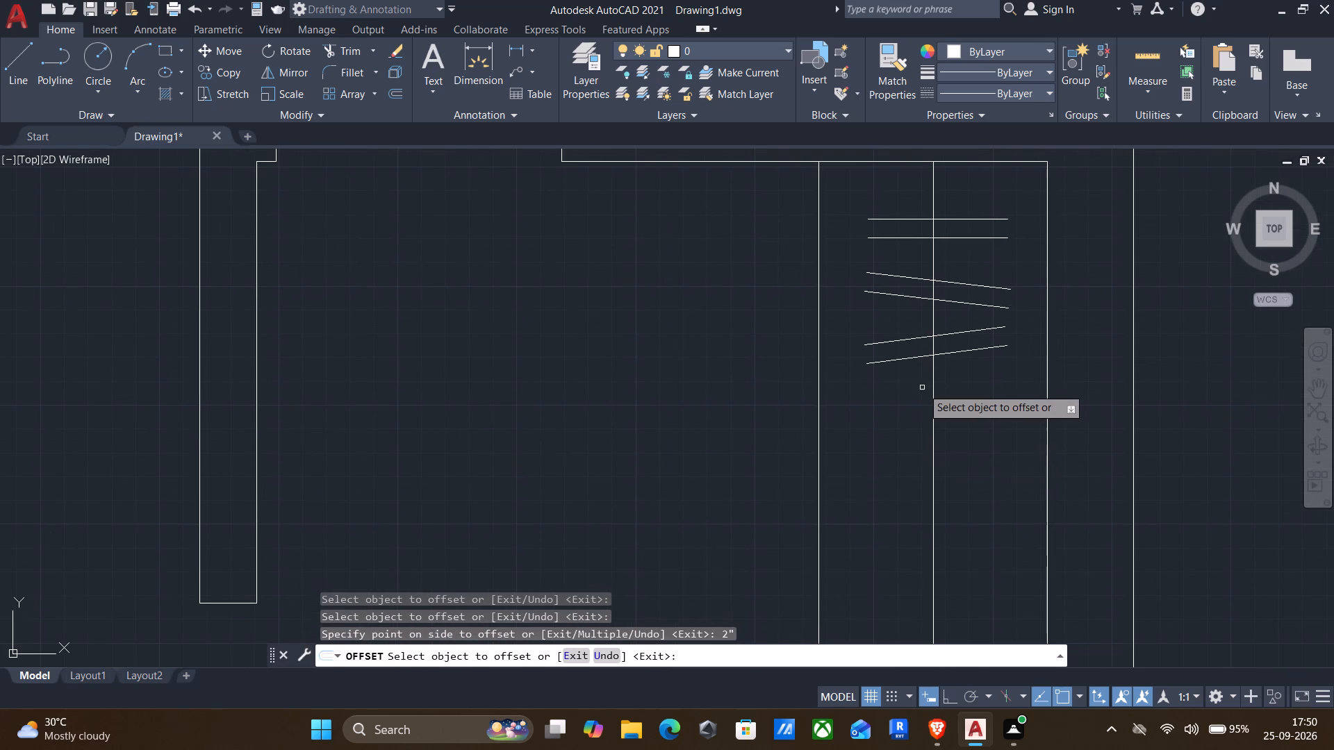
key(Return)
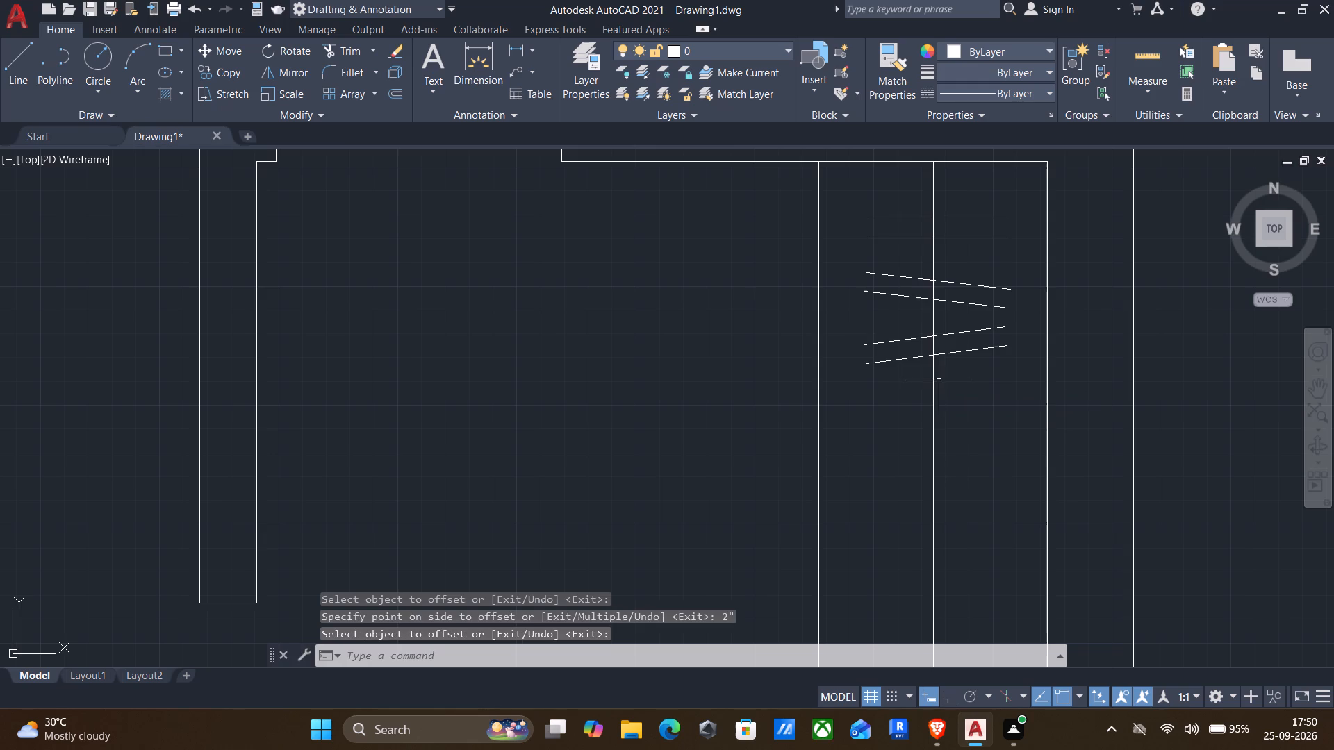
Draw a short horizontal line across the centre line, south of the second slanted pair, with Ortho on.
key(semicolon)
key(BackSpace)
key(BackSpace)
key(l)
key(Return)
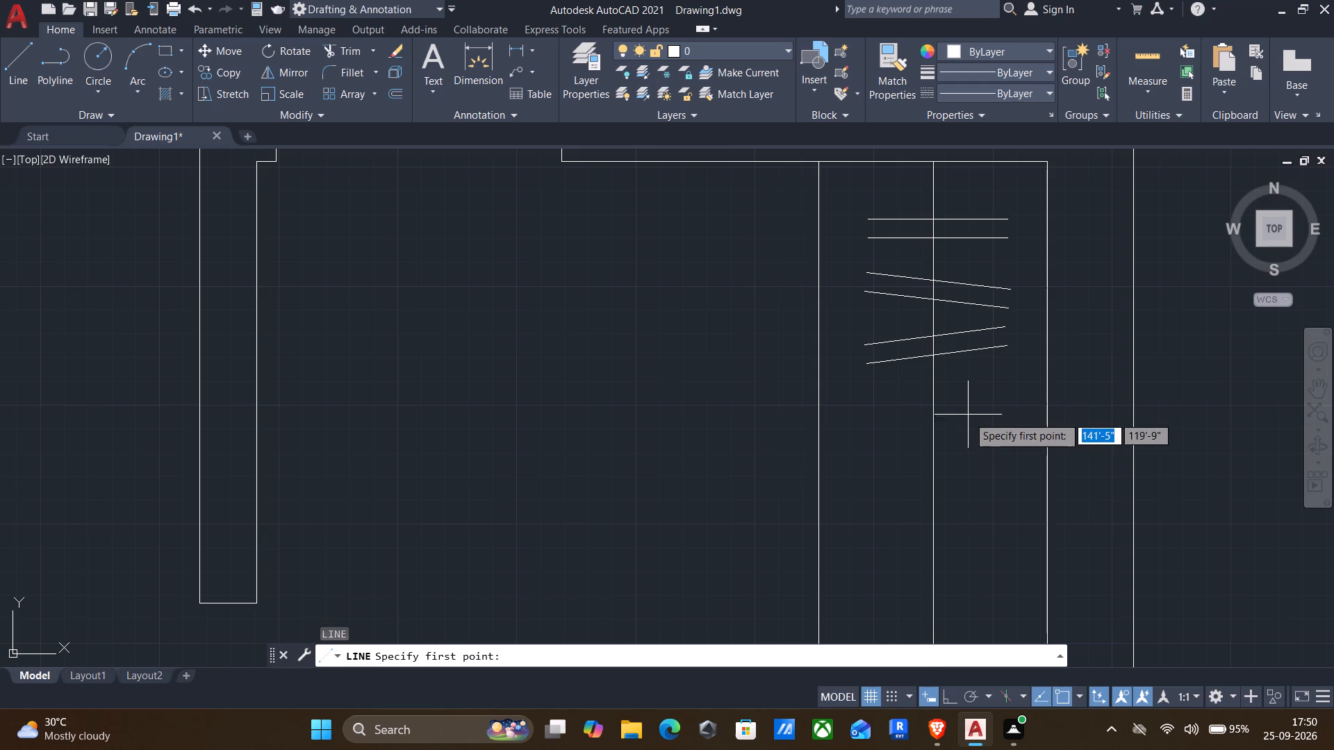
click(994, 403)
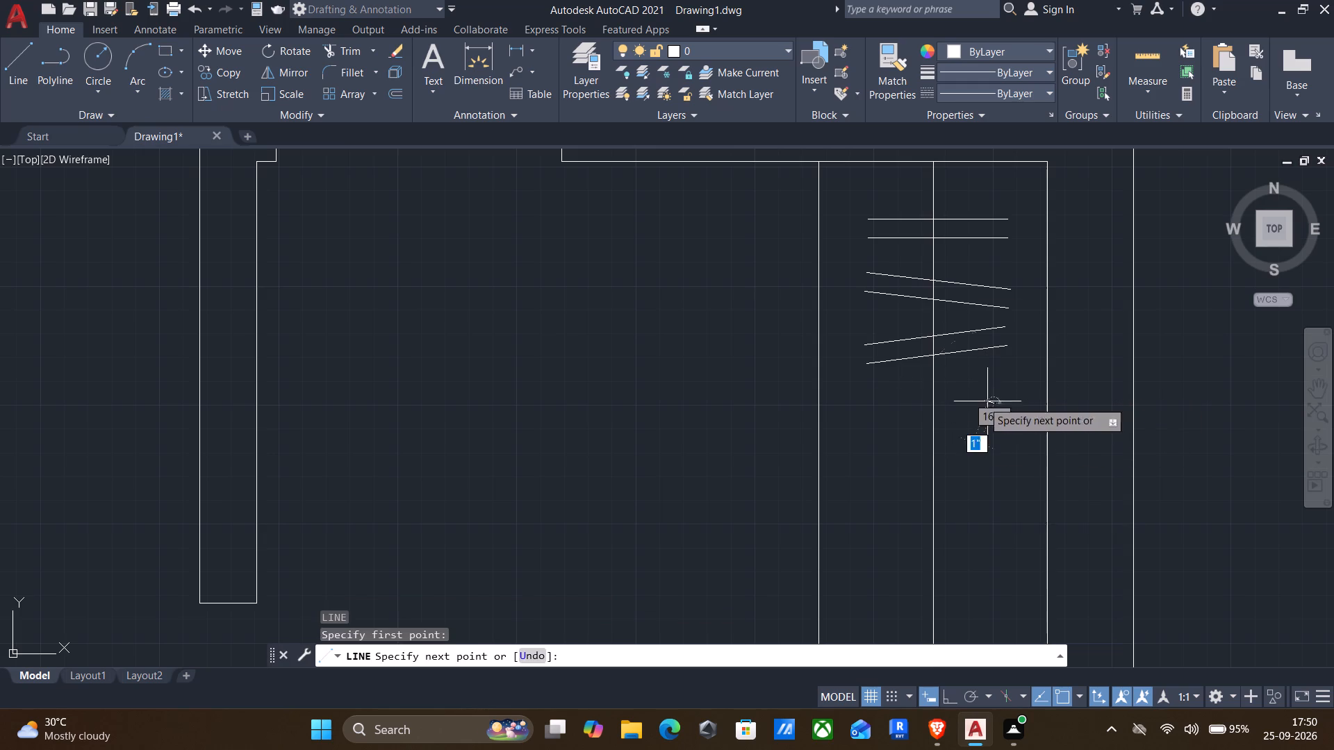
key(F8)
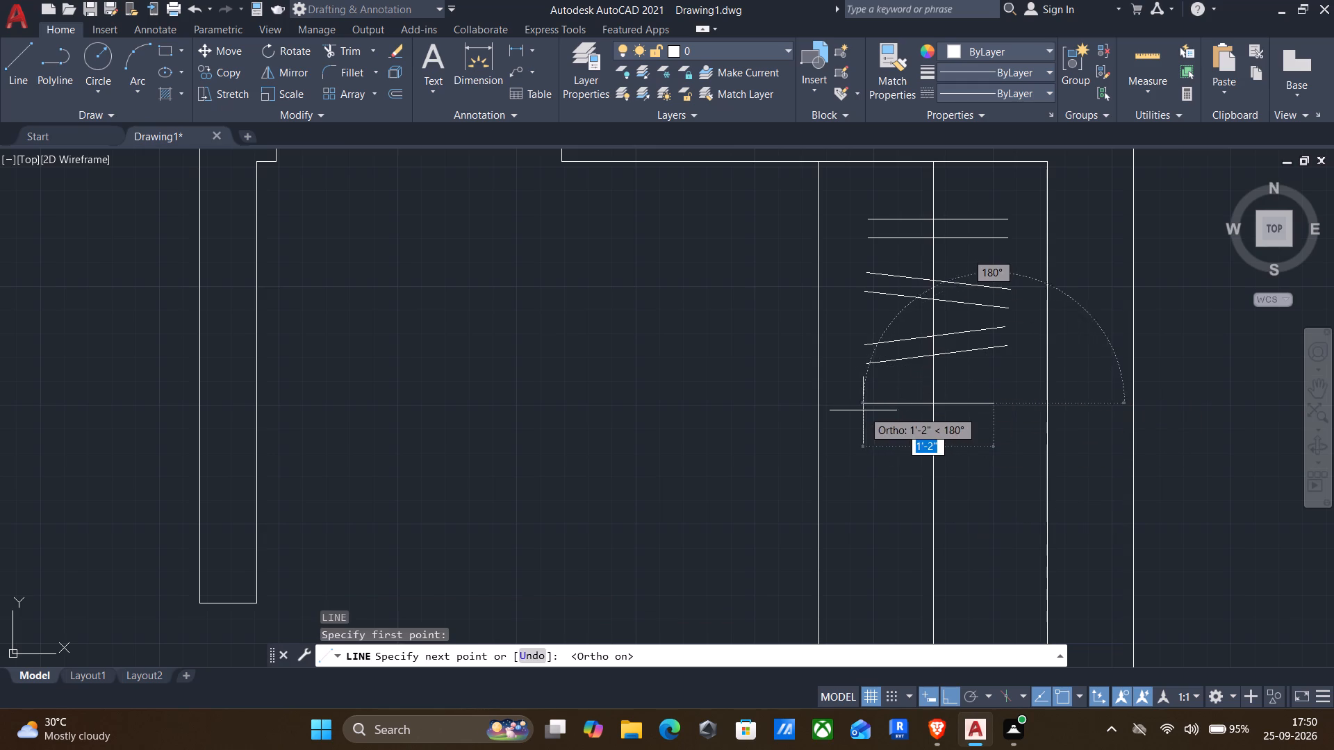
scroll(859, 409, up, 2)
click(874, 406)
key(Return)
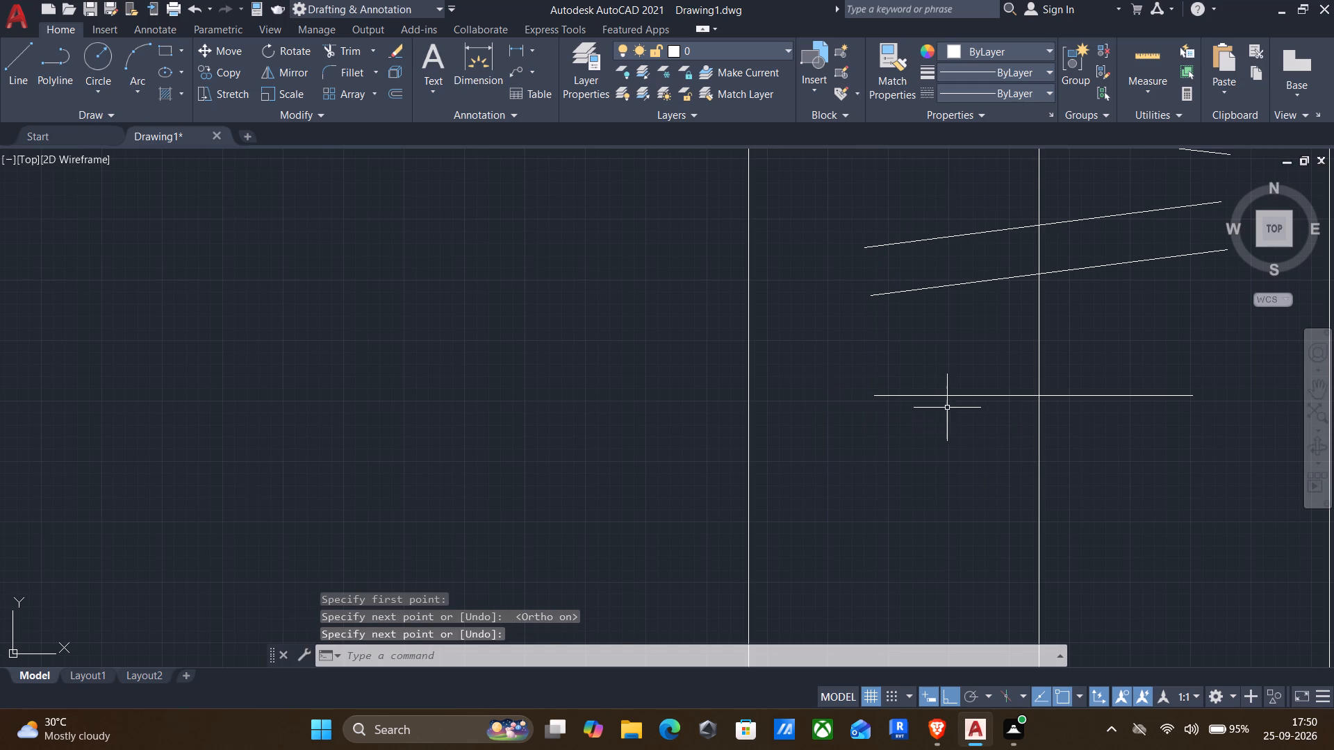
Offset the new short horizontal line 2" south.
key(o)
key(Return)
click(973, 360)
click(939, 454)
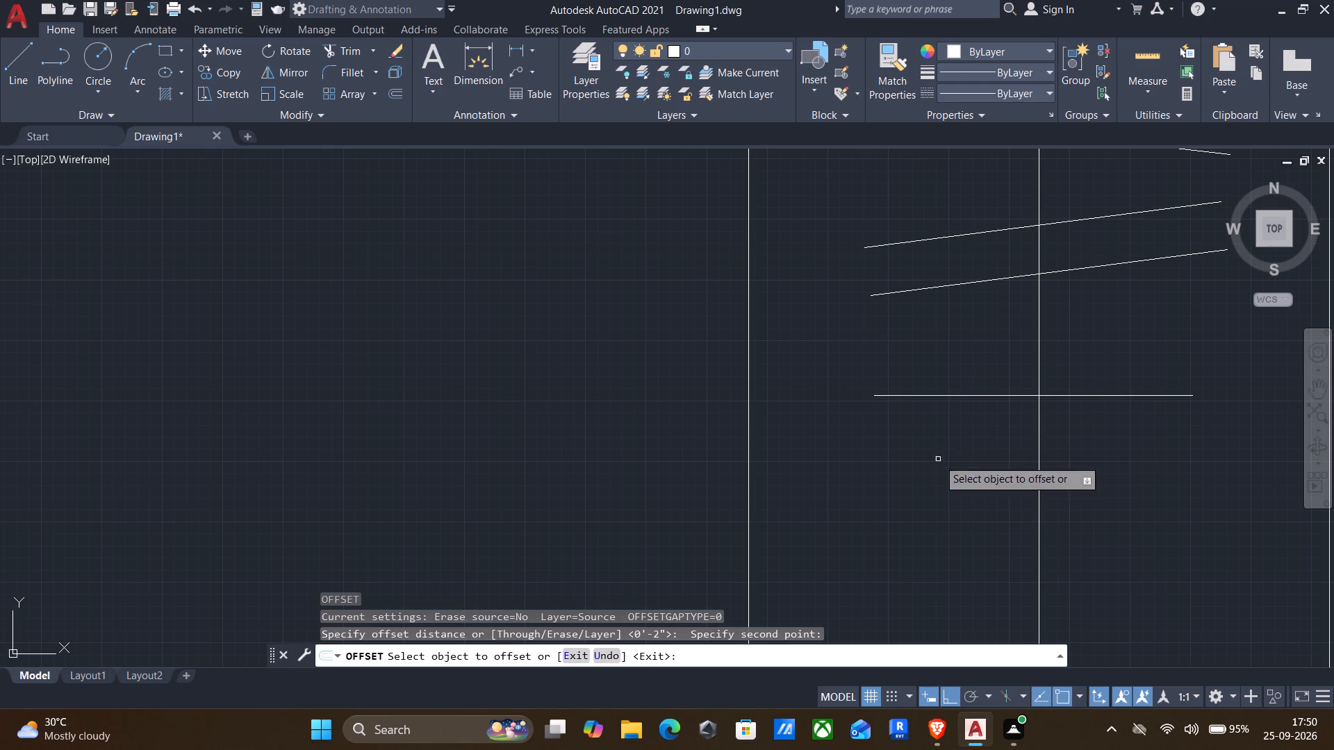
click(958, 394)
key(1)
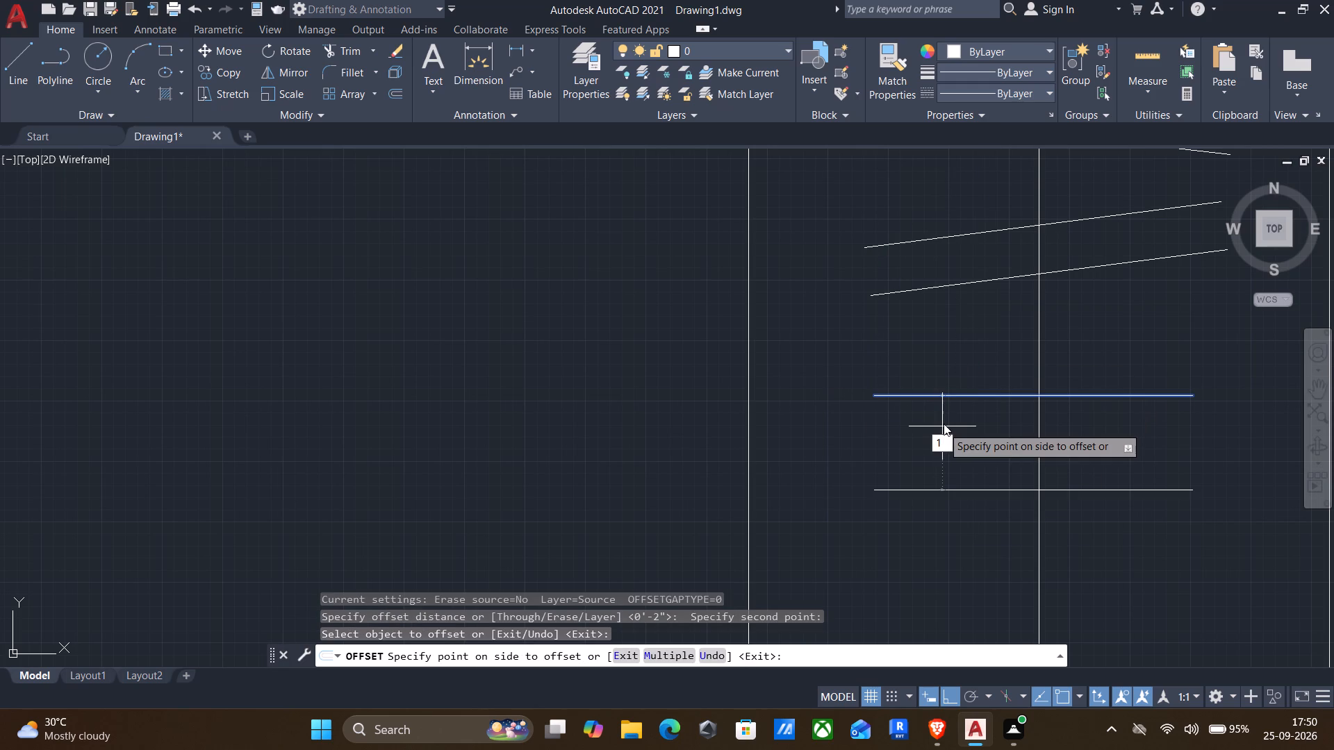
key(BackSpace)
text(2")
key(Return)
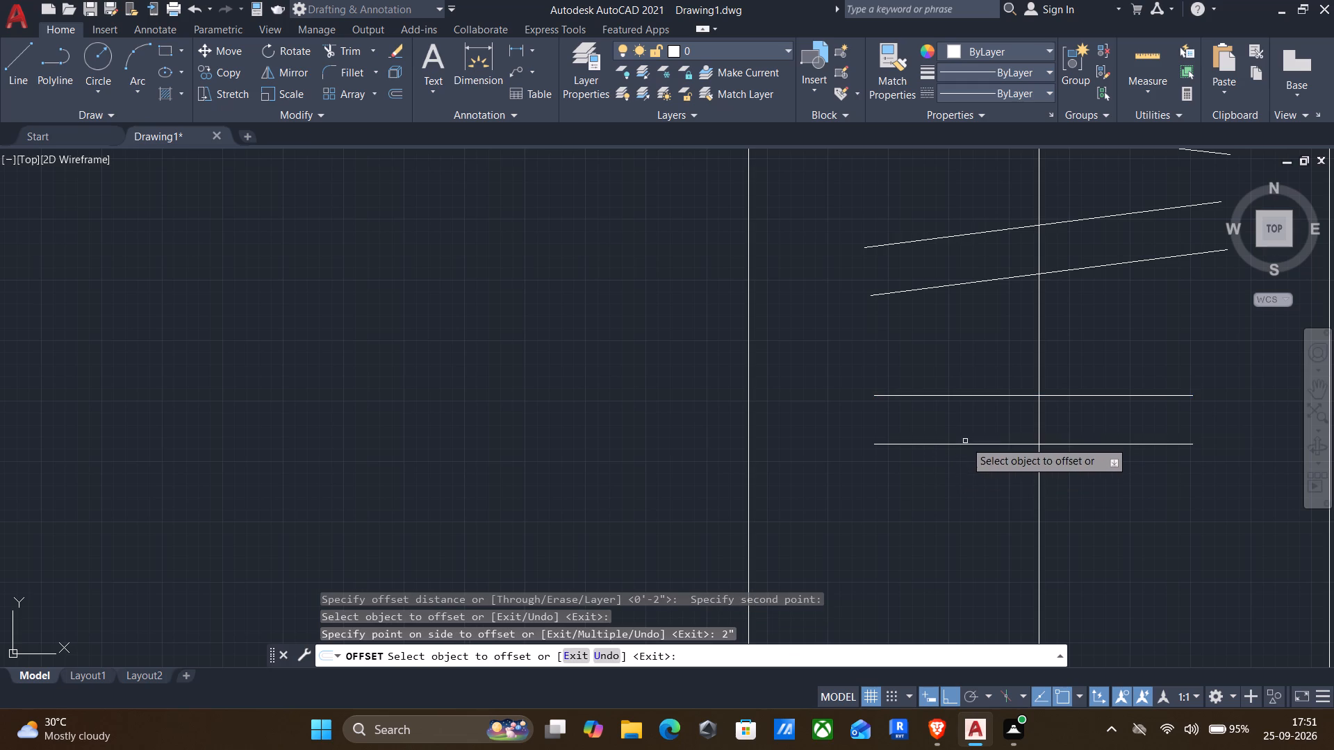
key(Escape)
Copy the lower pair of horizontal lines about 5" straight south.
drag(914, 474, 909, 453)
click(870, 337)
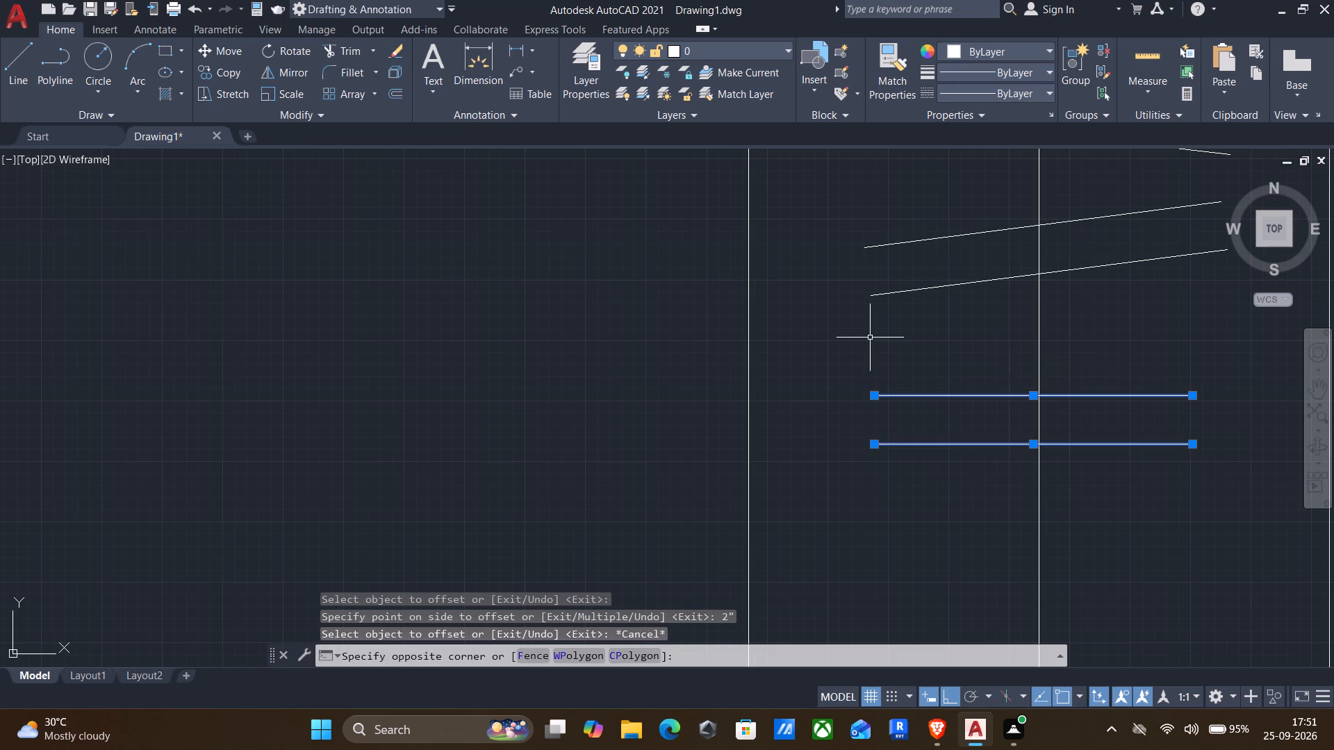
key(c)
key(o)
key(Return)
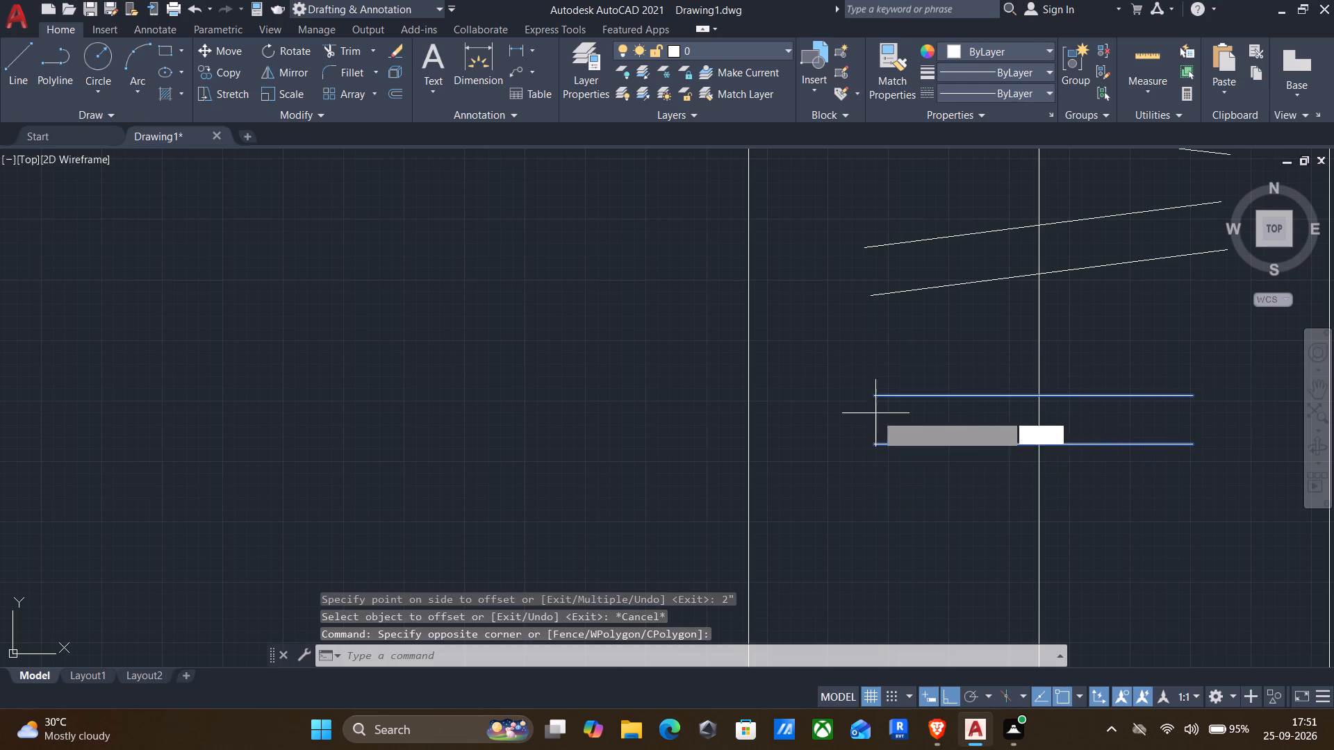
click(877, 390)
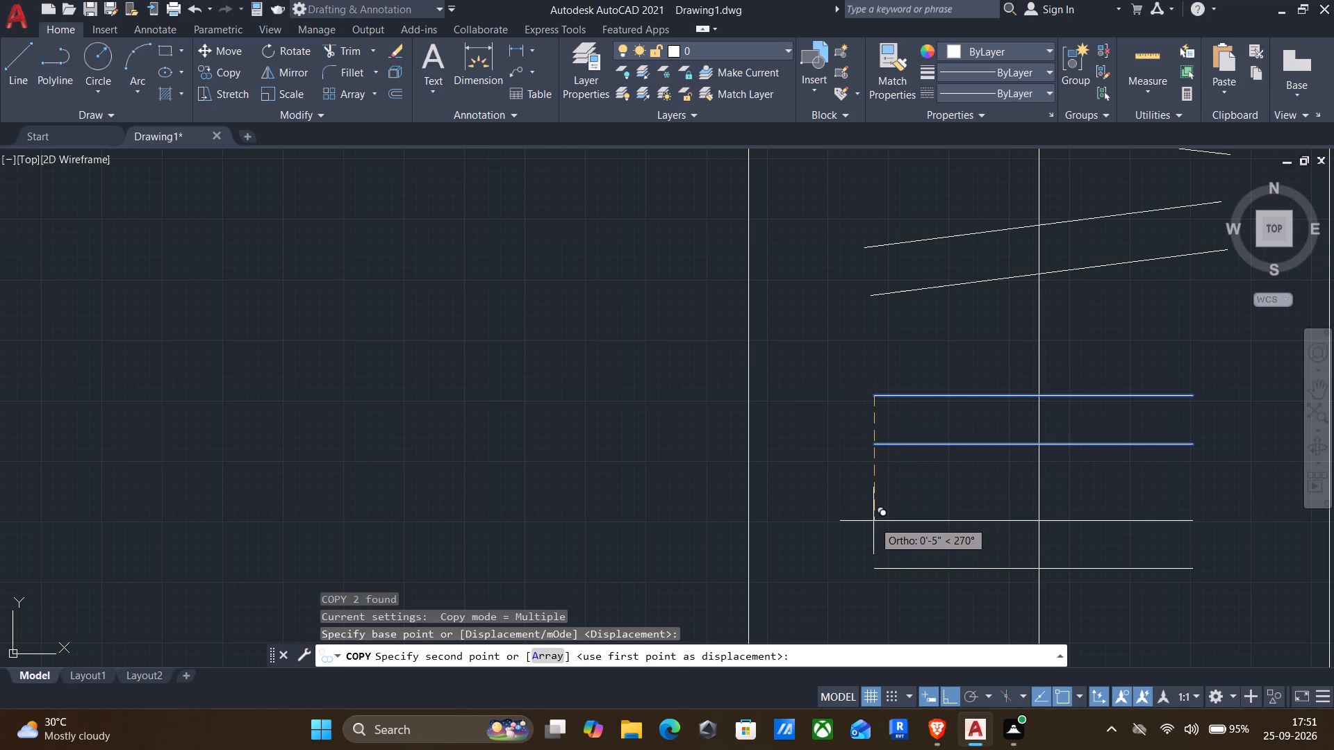
click(873, 522)
scroll(872, 528, down, 1)
middle_drag(871, 533, 873, 531)
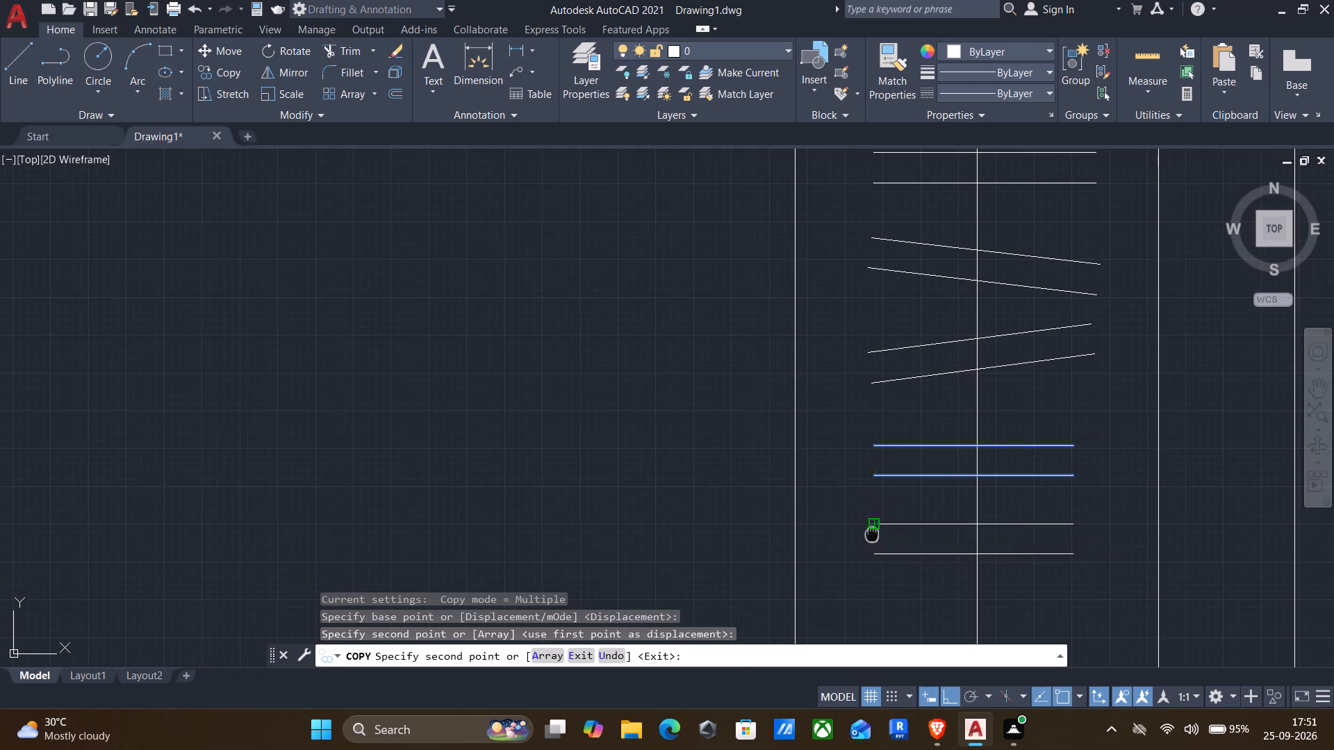
middle_drag(873, 531, 911, 464)
scroll(907, 477, down, 3)
key(Return)
middle_drag(907, 513, 988, 360)
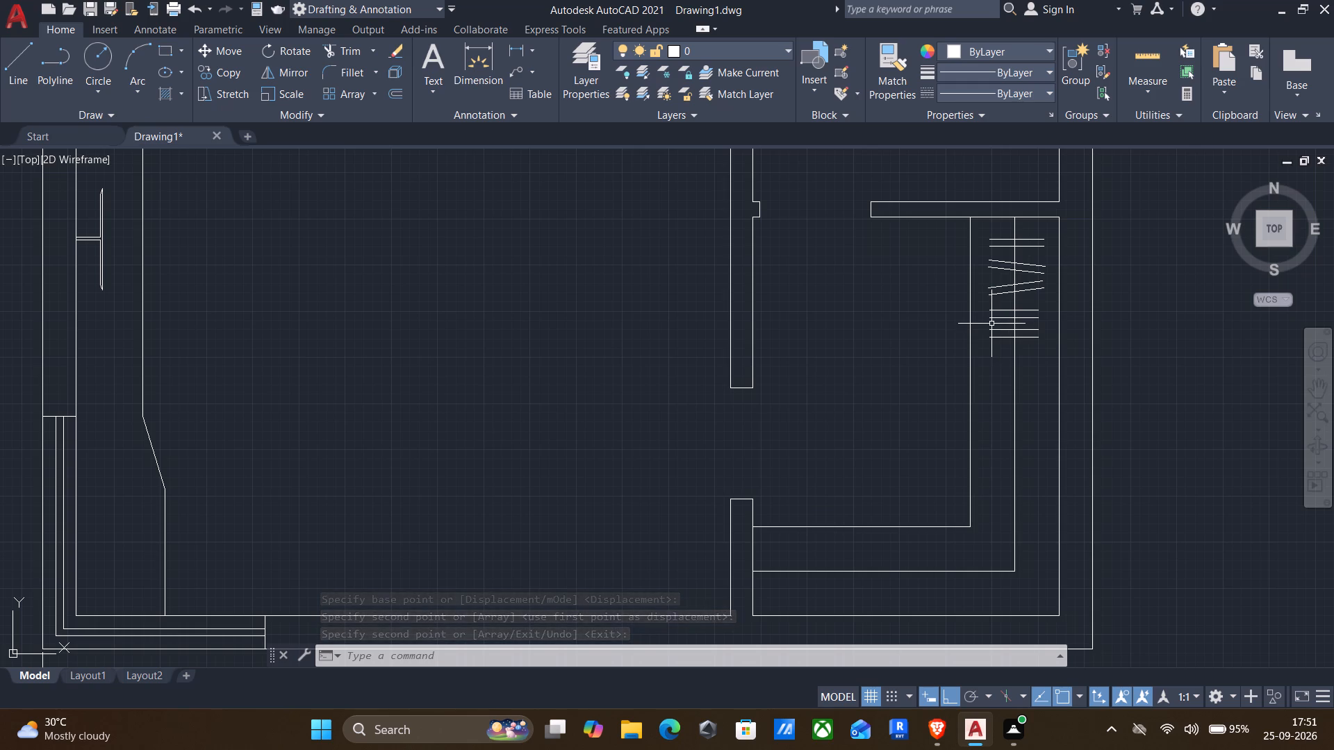
Draw a vertical line along the west ends of the short lines, from the top line to below the lowest pair.
key(l)
key(Return)
scroll(980, 249, up, 4)
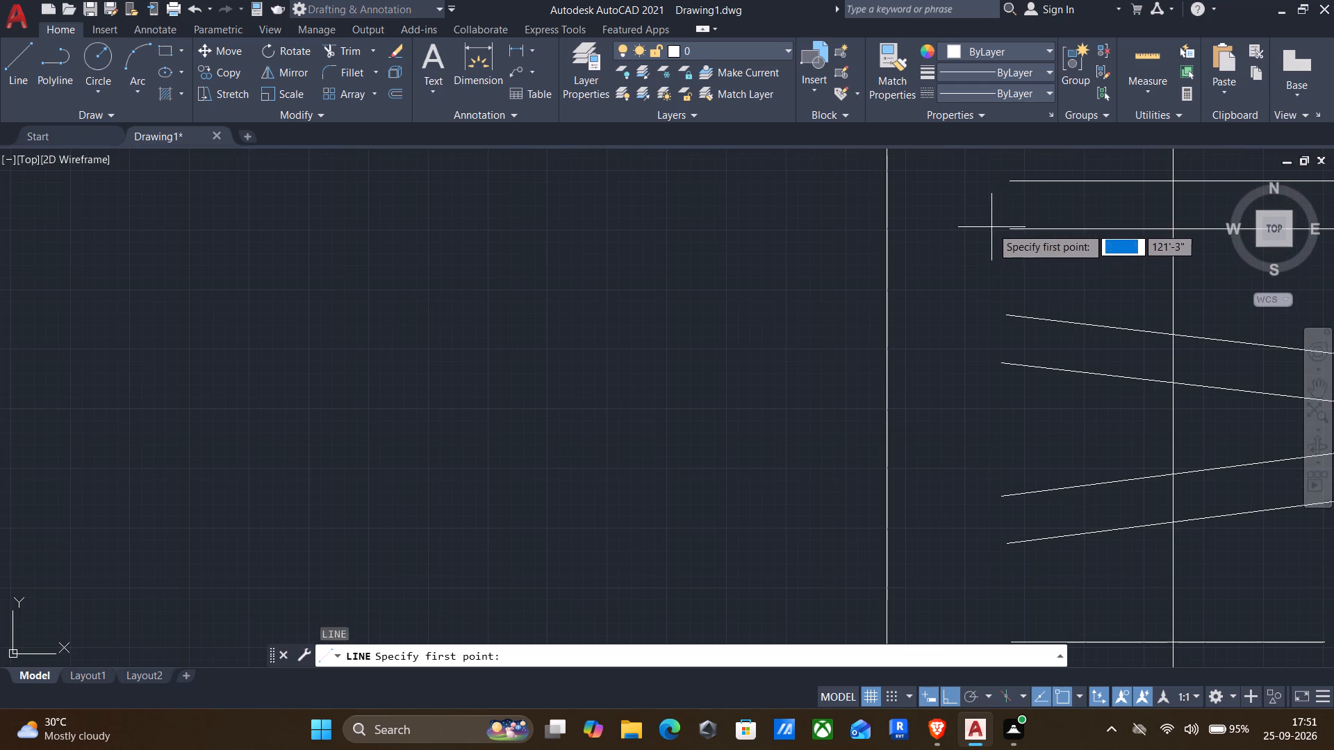
click(1005, 178)
scroll(1003, 275, down, 3)
middle_drag(1003, 430, 1012, 367)
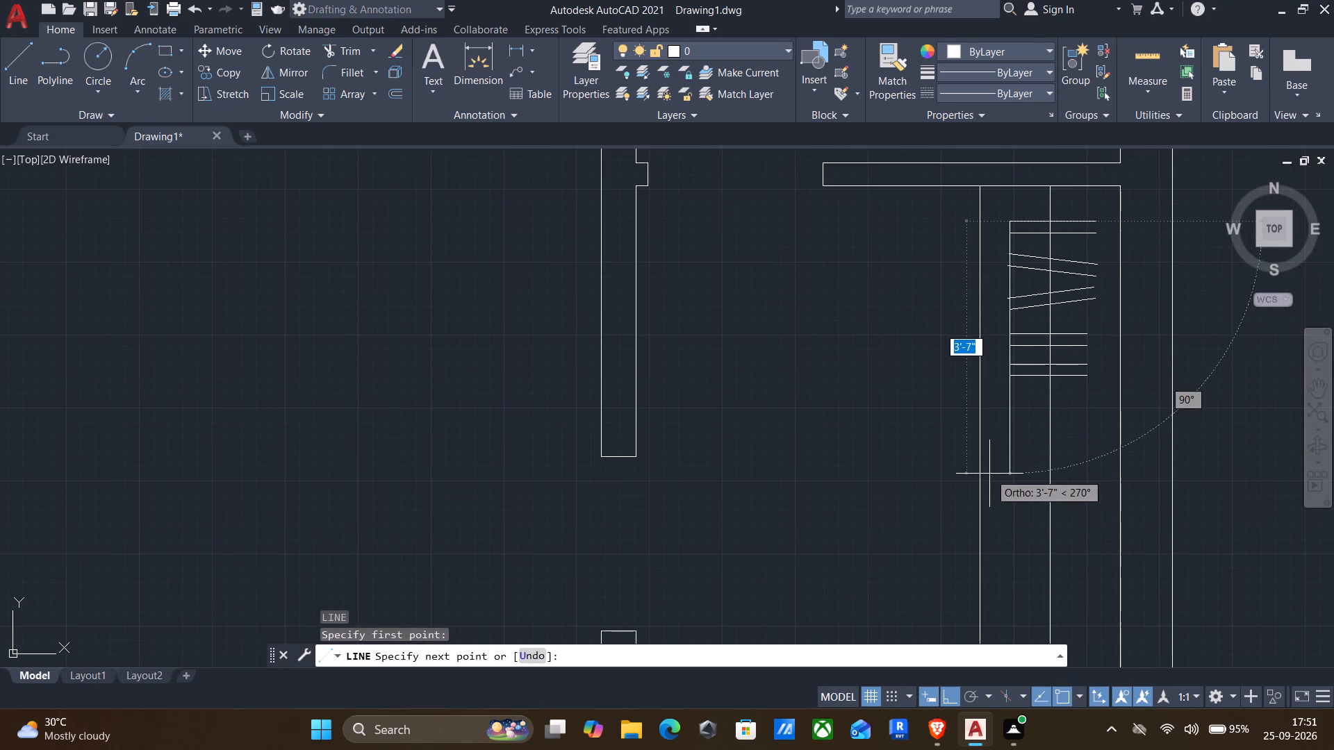
click(1000, 491)
key(Return)
Draw a matching vertical line from the top line's east end down past the lowest pair.
key(Return)
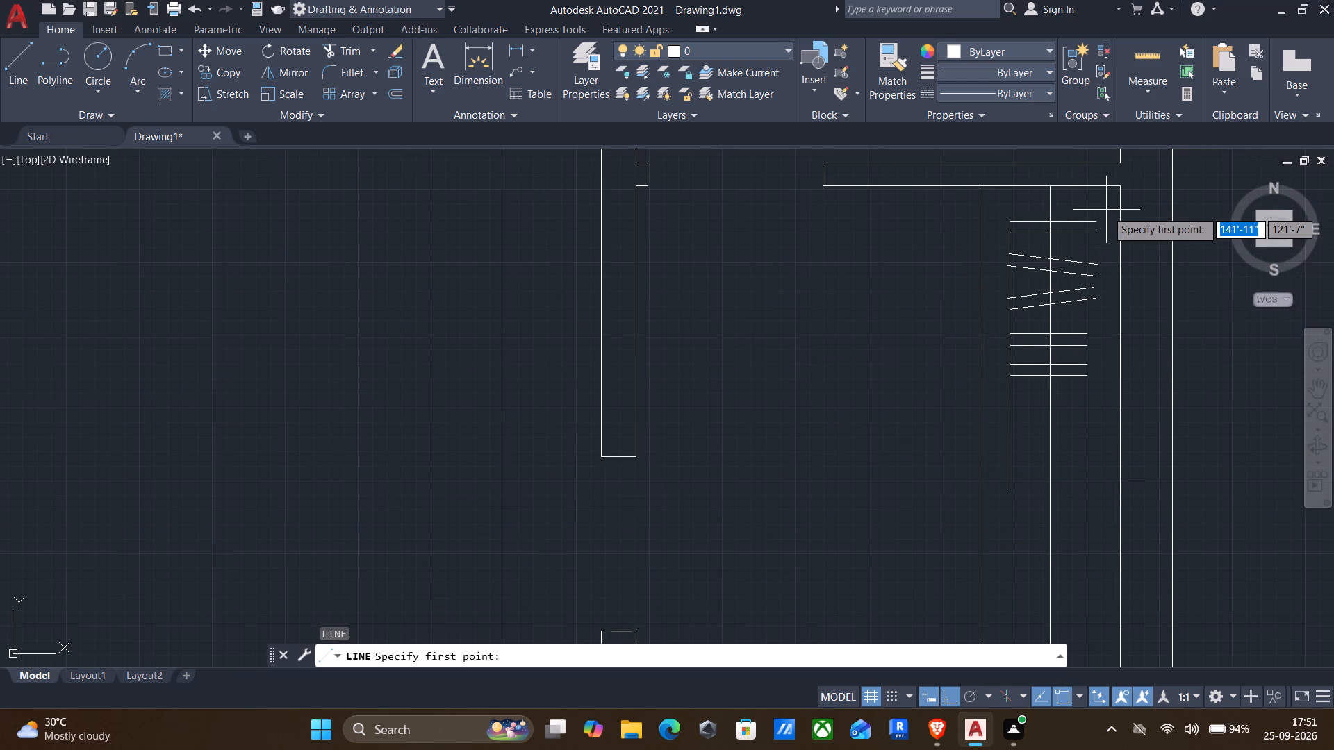
drag(1098, 217, 1092, 340)
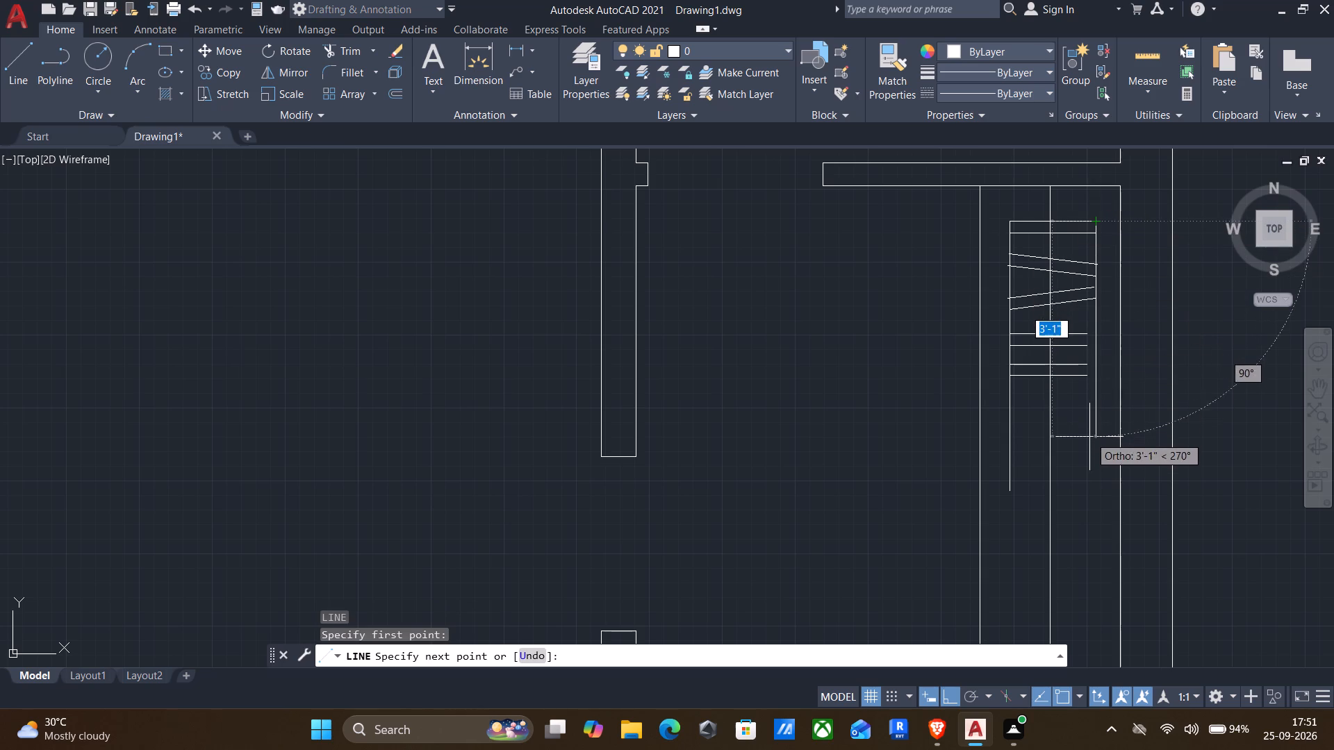
click(1089, 495)
key(Return)
Extend the short horizontal and slanted lines in the east counter eastward to meet the vertical guide line.
key(e)
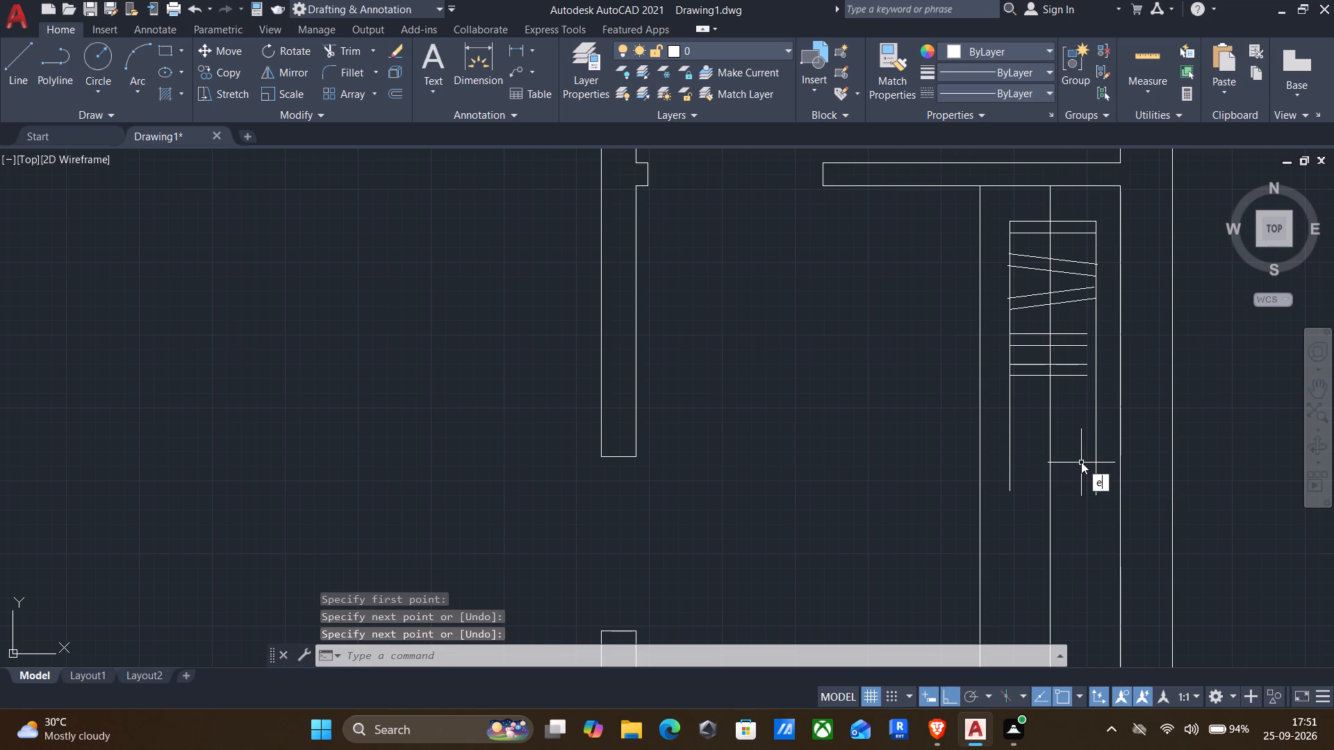
key(x)
key(Return)
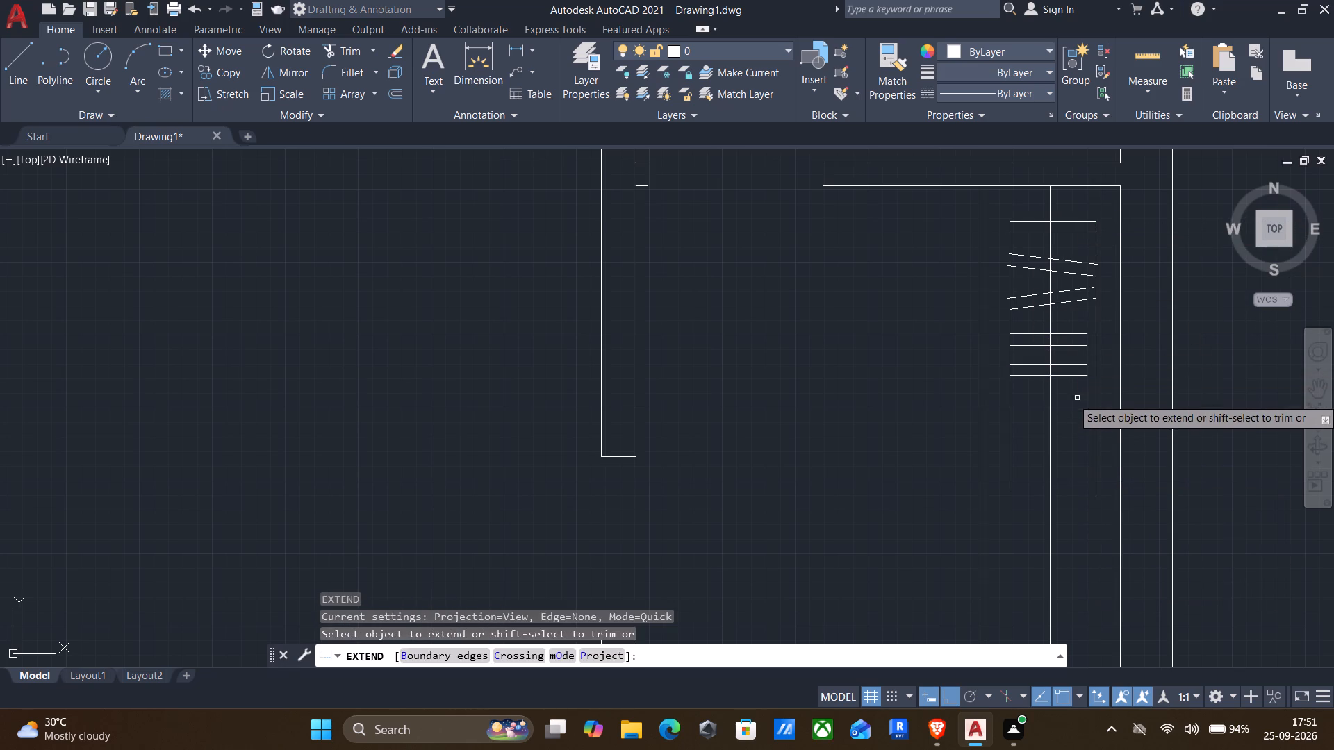
drag(1077, 400, 1079, 241)
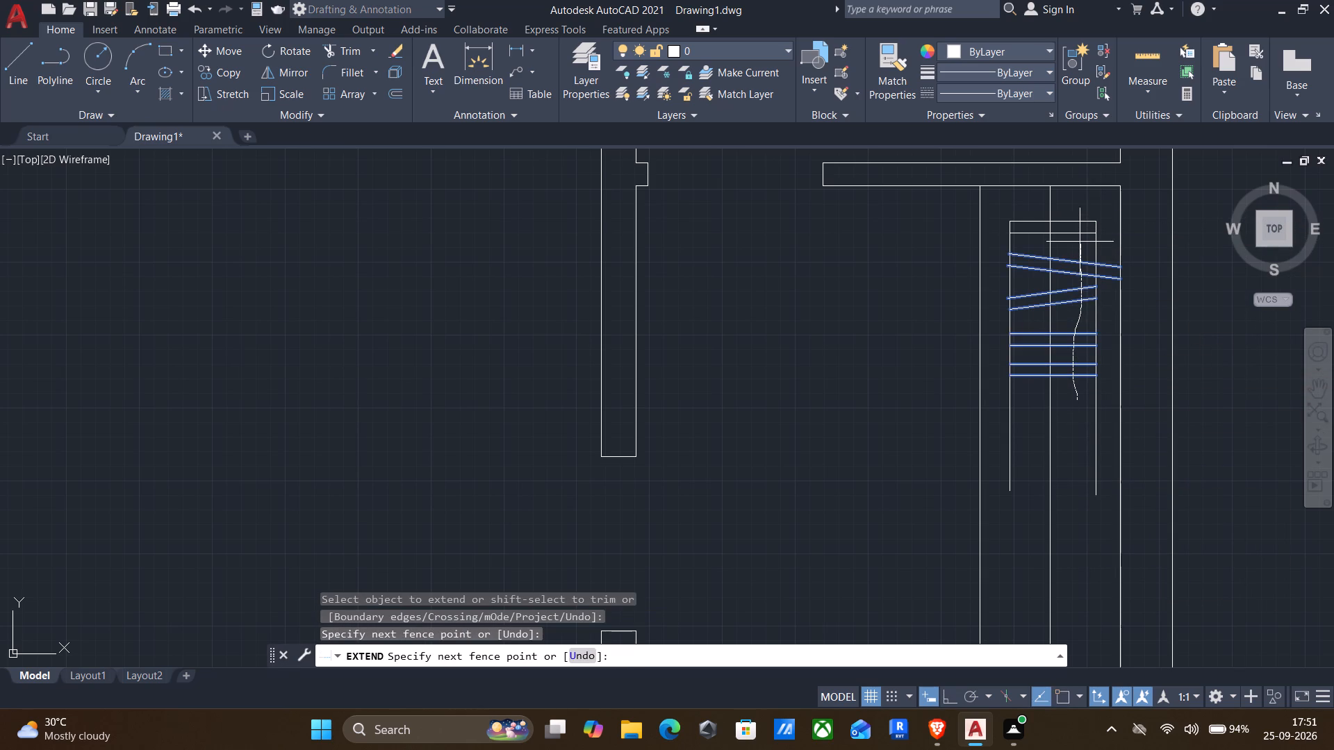
drag(1079, 241, 1076, 276)
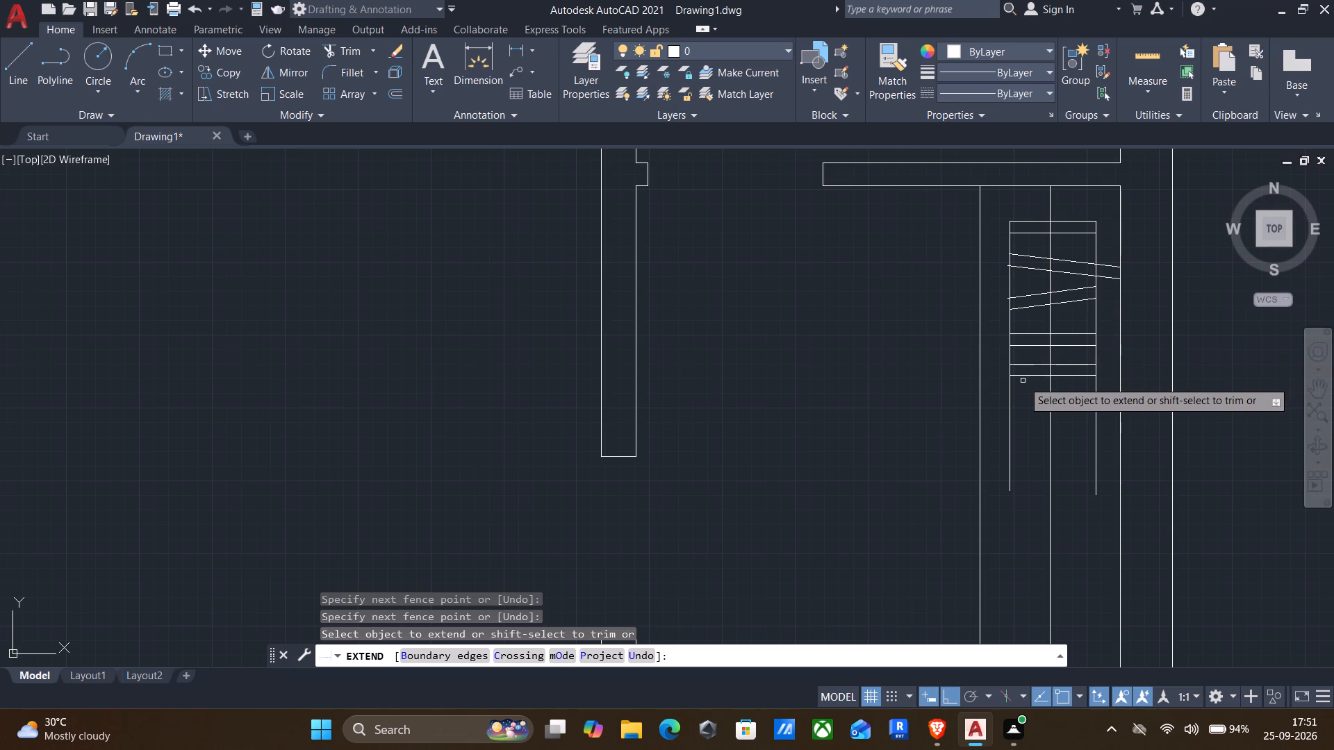
key(Escape)
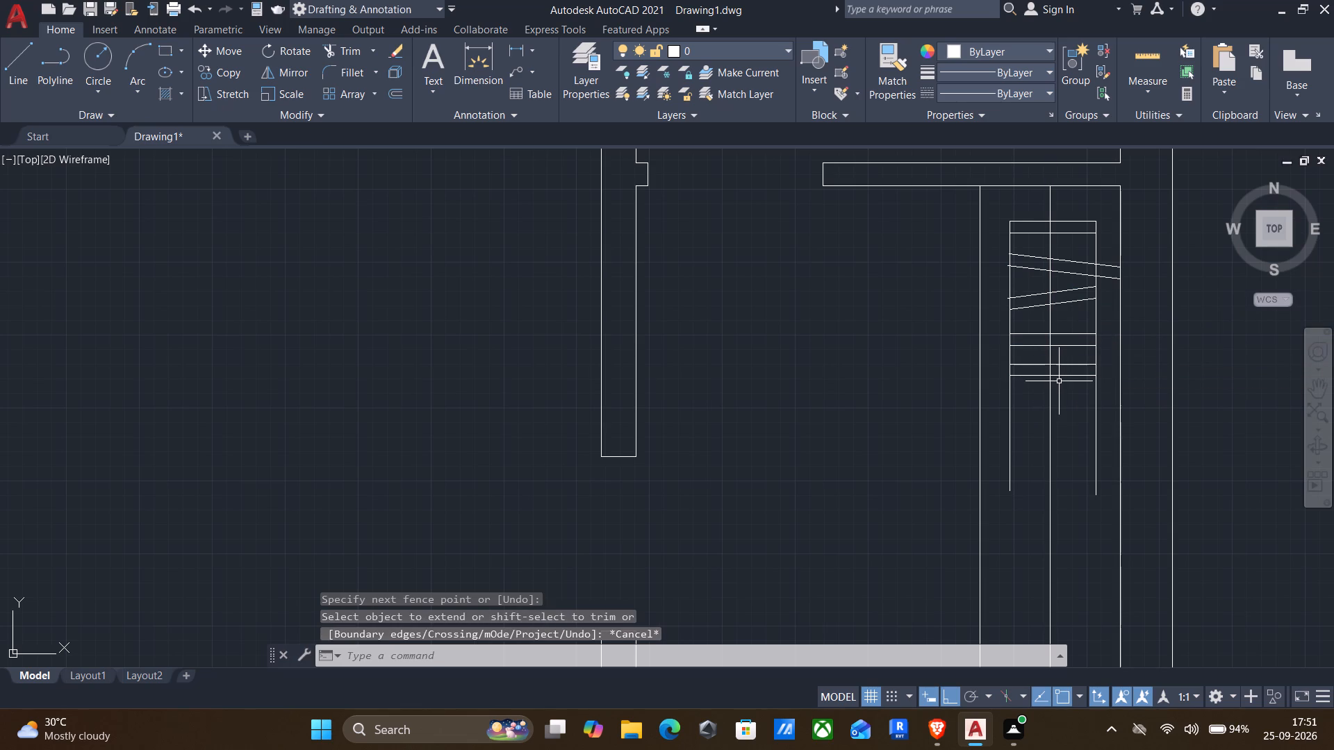
Trim the upper pair of slanted lines where they run past the east vertical guide line.
text(tr)
key(Return)
drag(1101, 252, 1103, 290)
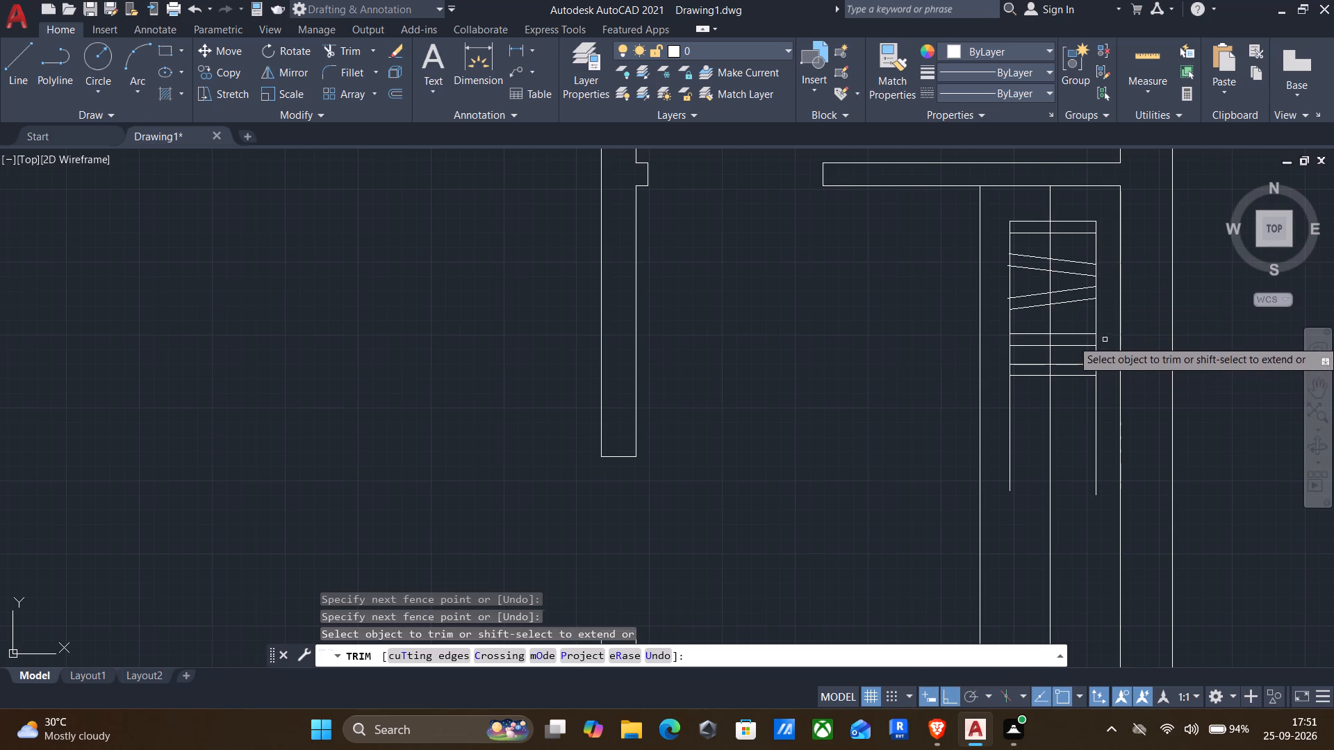
key(Escape)
Delete the two vertical guide lines along the west and east ends of the bars.
click(1034, 435)
click(991, 441)
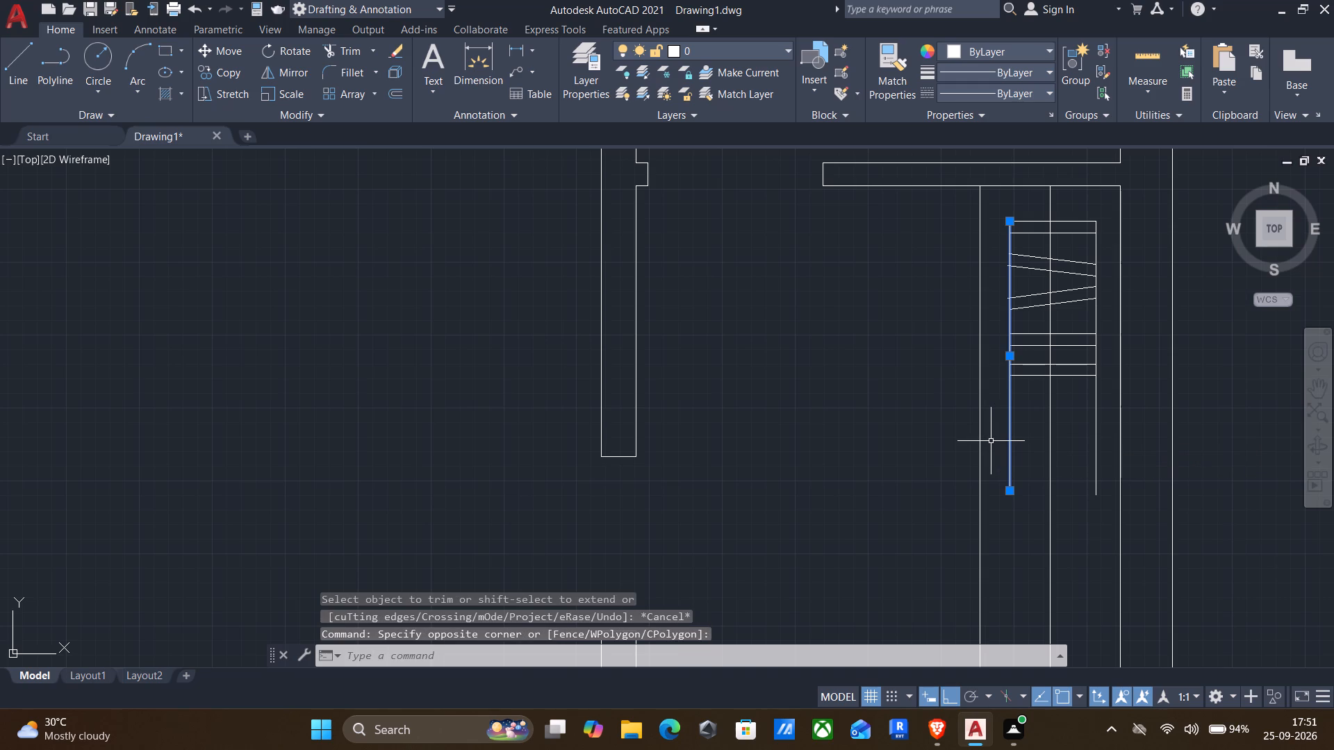
click(1114, 413)
click(1086, 422)
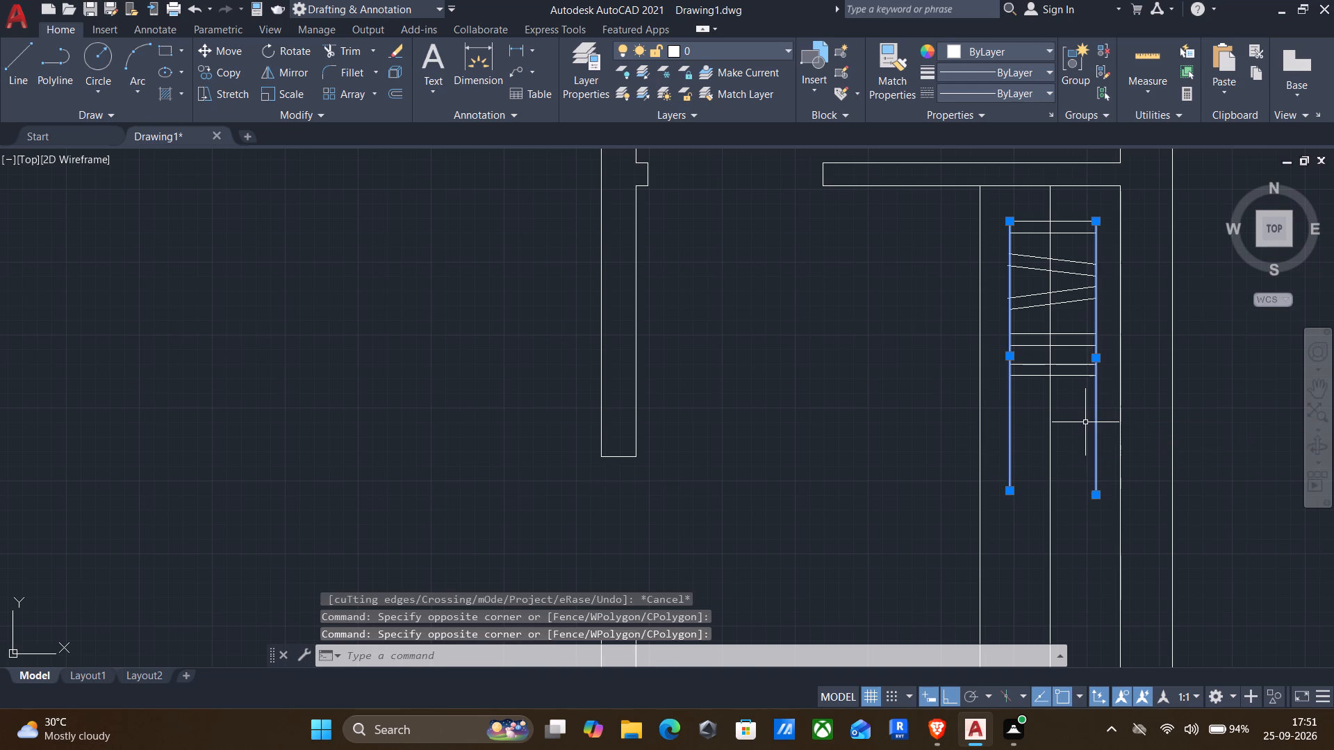
key(Delete)
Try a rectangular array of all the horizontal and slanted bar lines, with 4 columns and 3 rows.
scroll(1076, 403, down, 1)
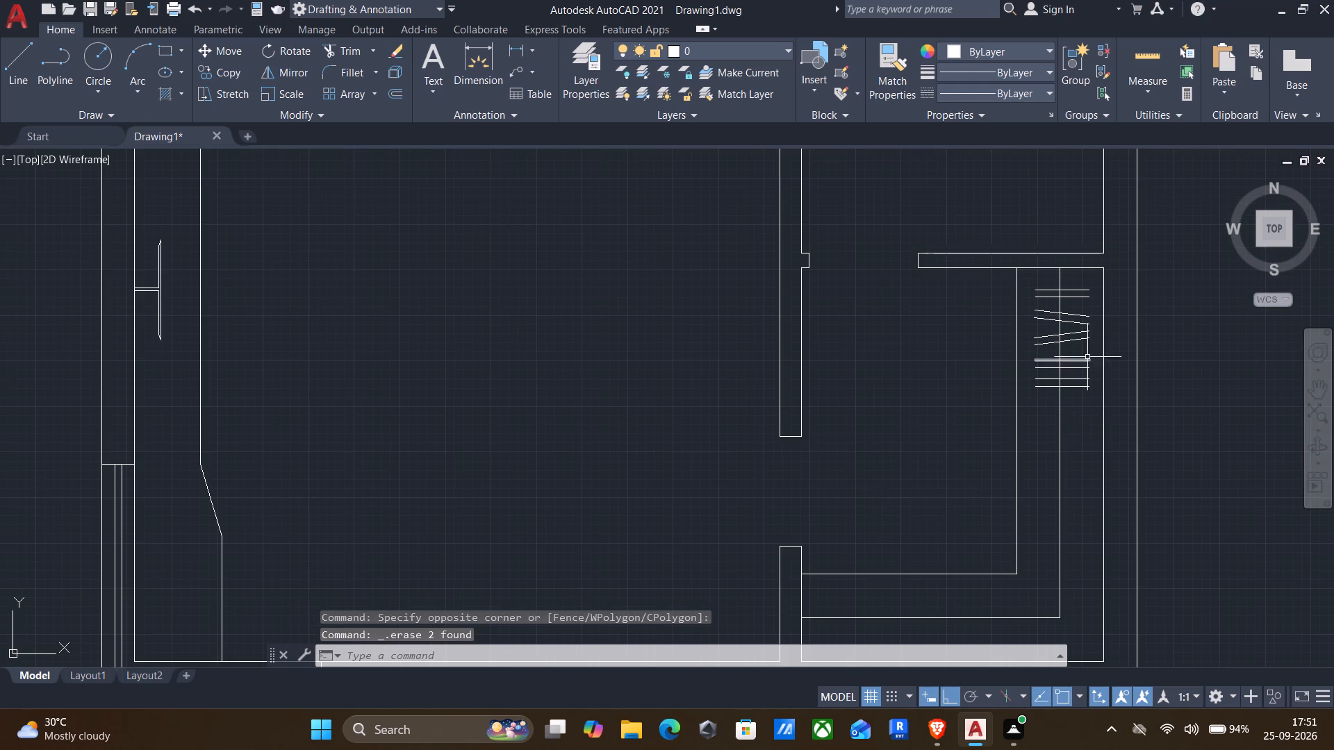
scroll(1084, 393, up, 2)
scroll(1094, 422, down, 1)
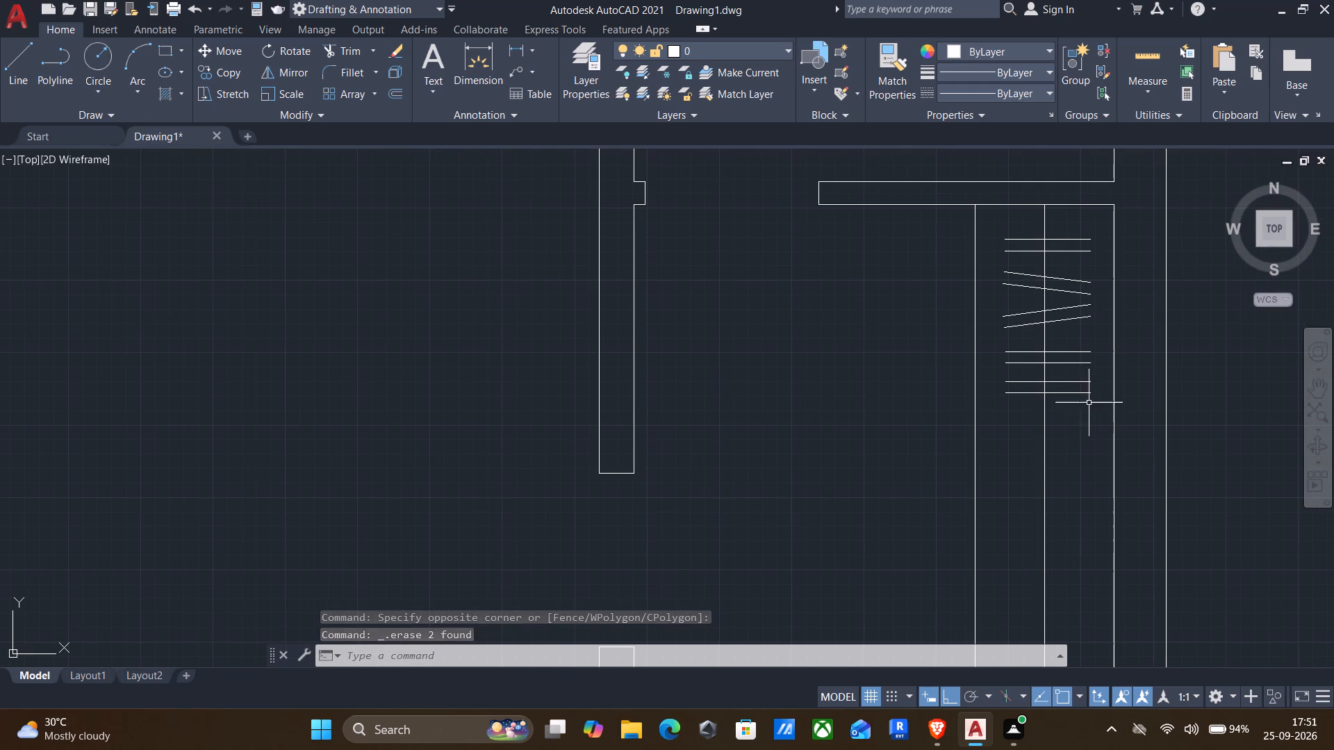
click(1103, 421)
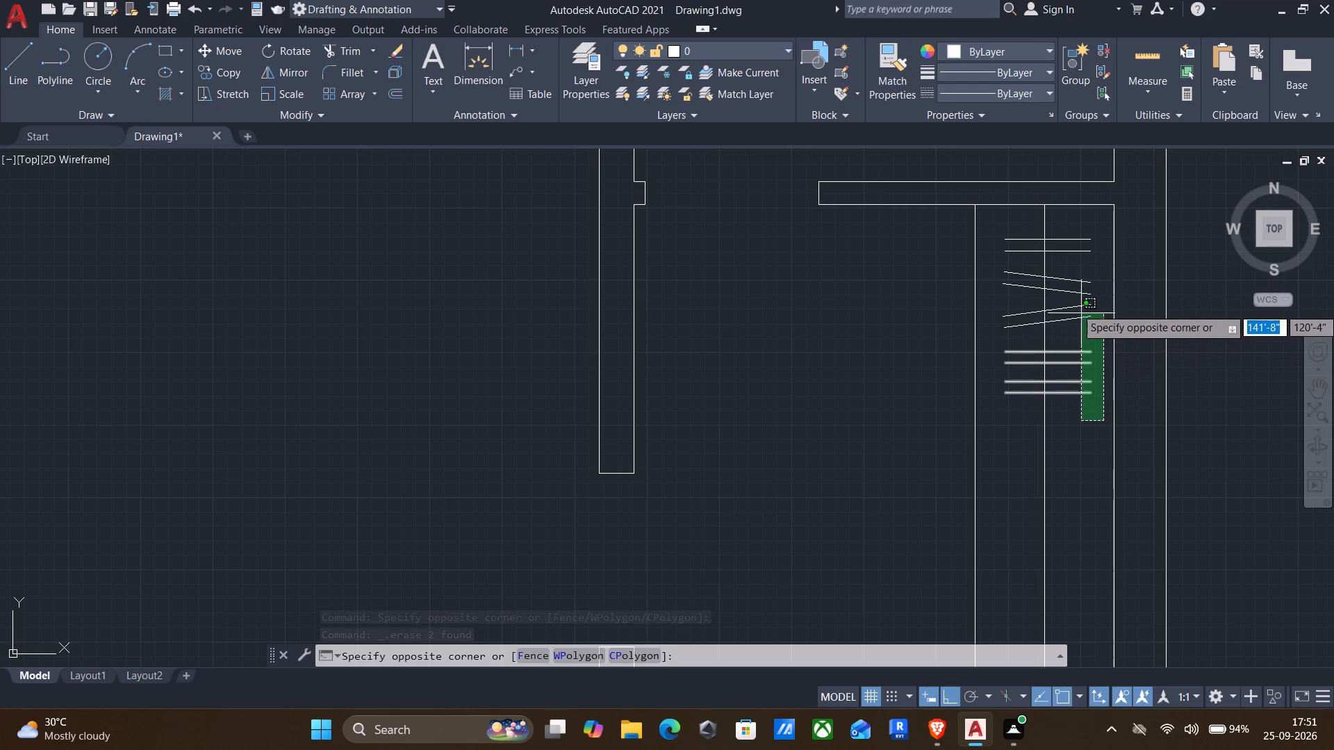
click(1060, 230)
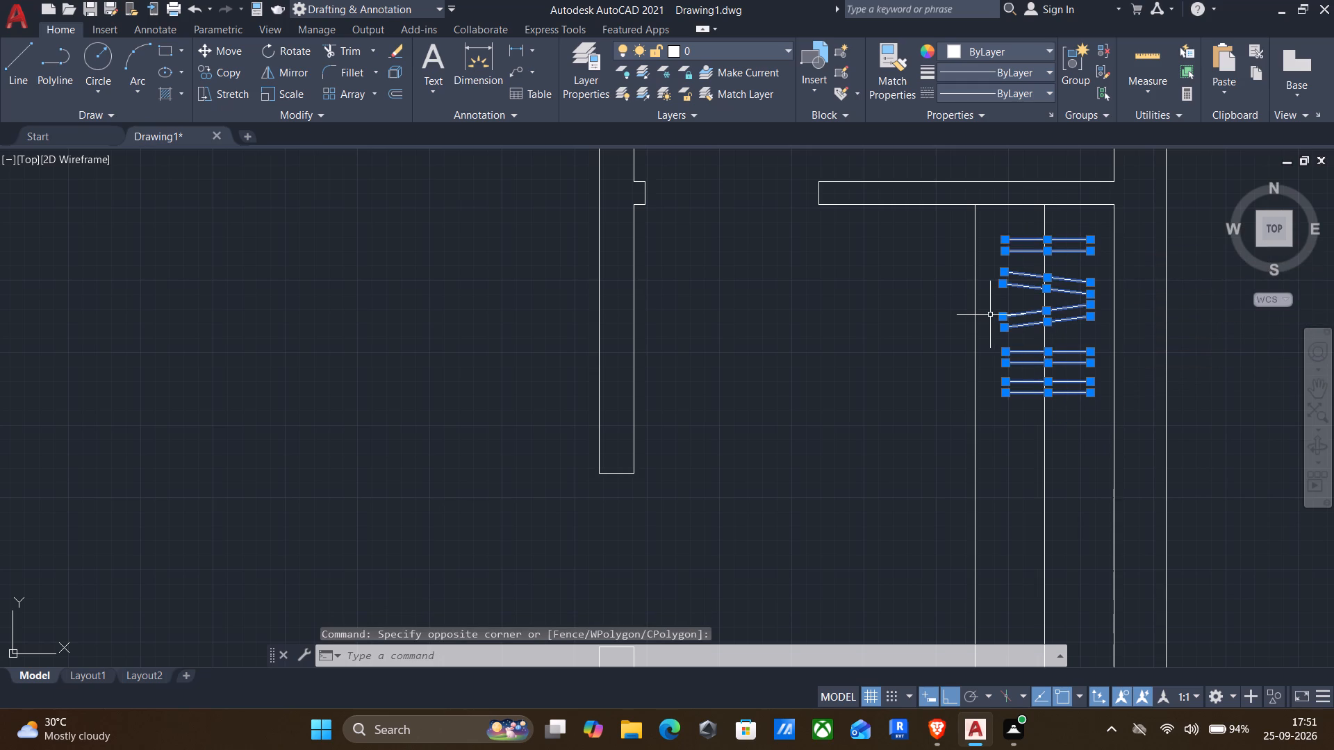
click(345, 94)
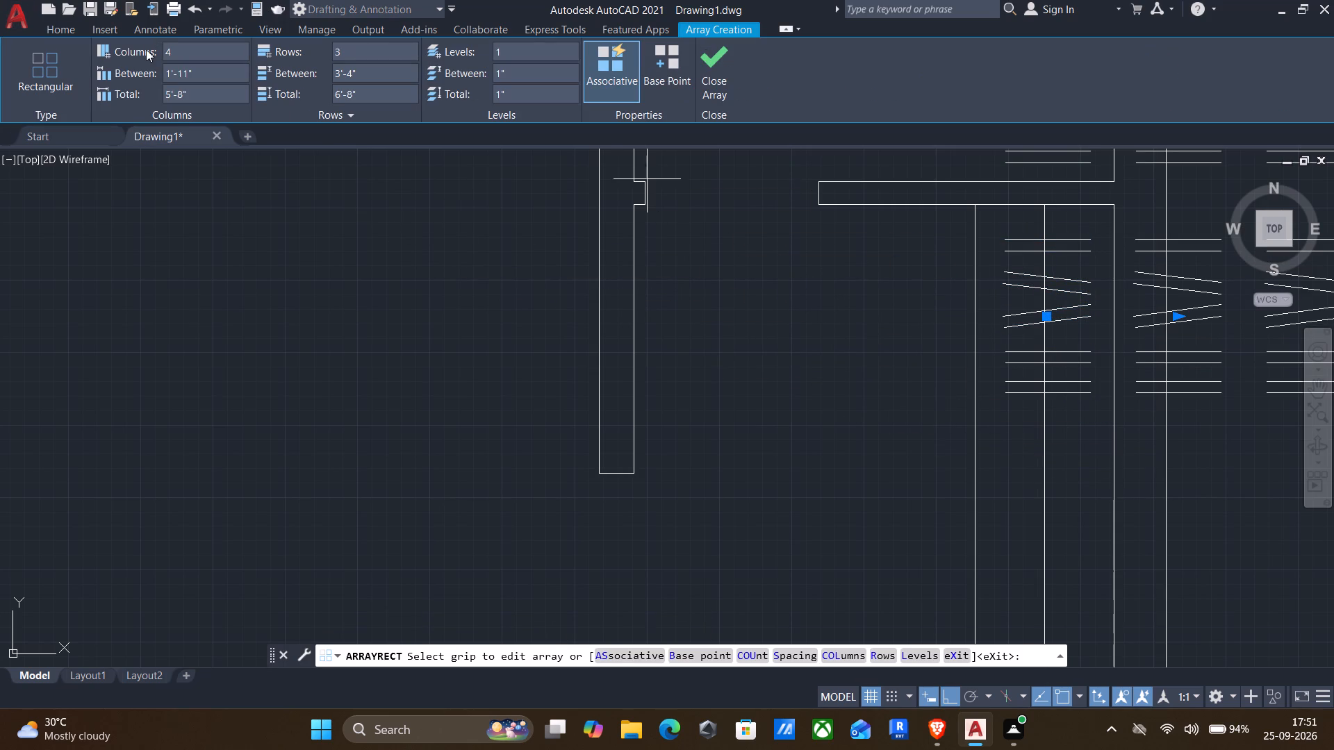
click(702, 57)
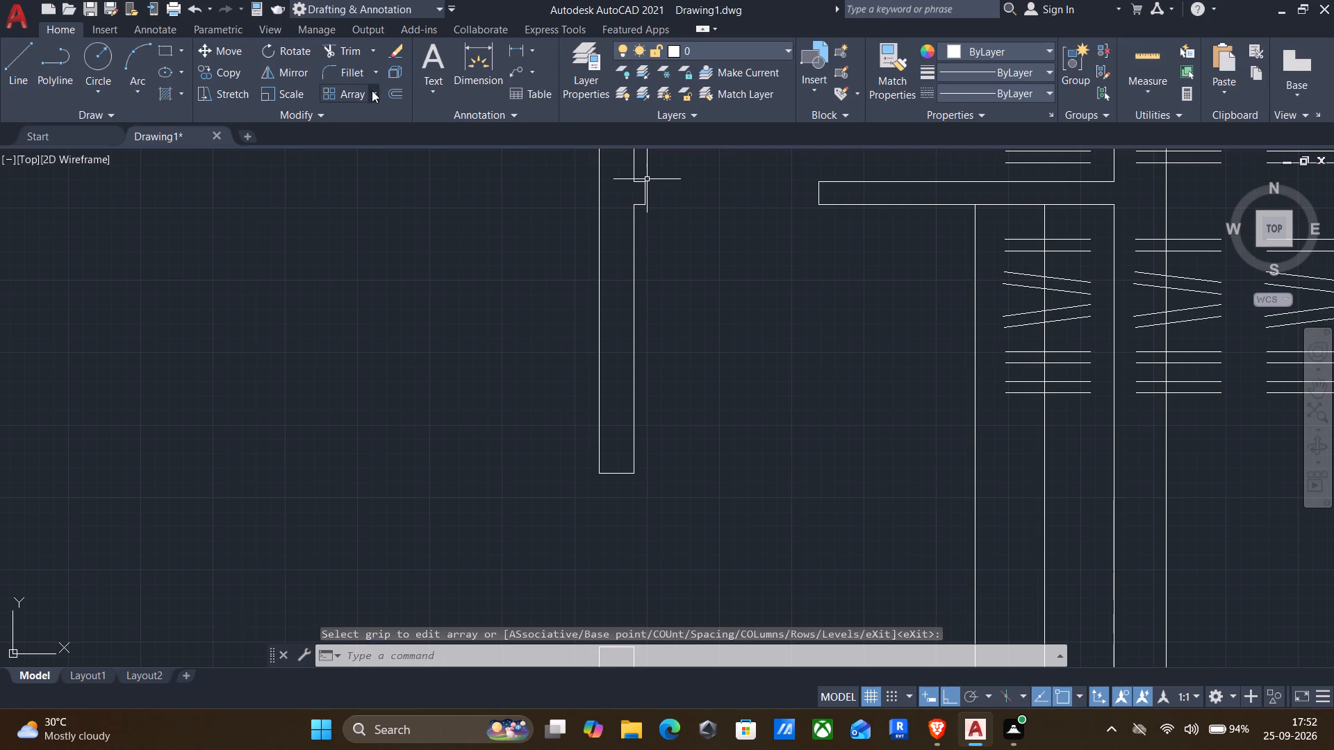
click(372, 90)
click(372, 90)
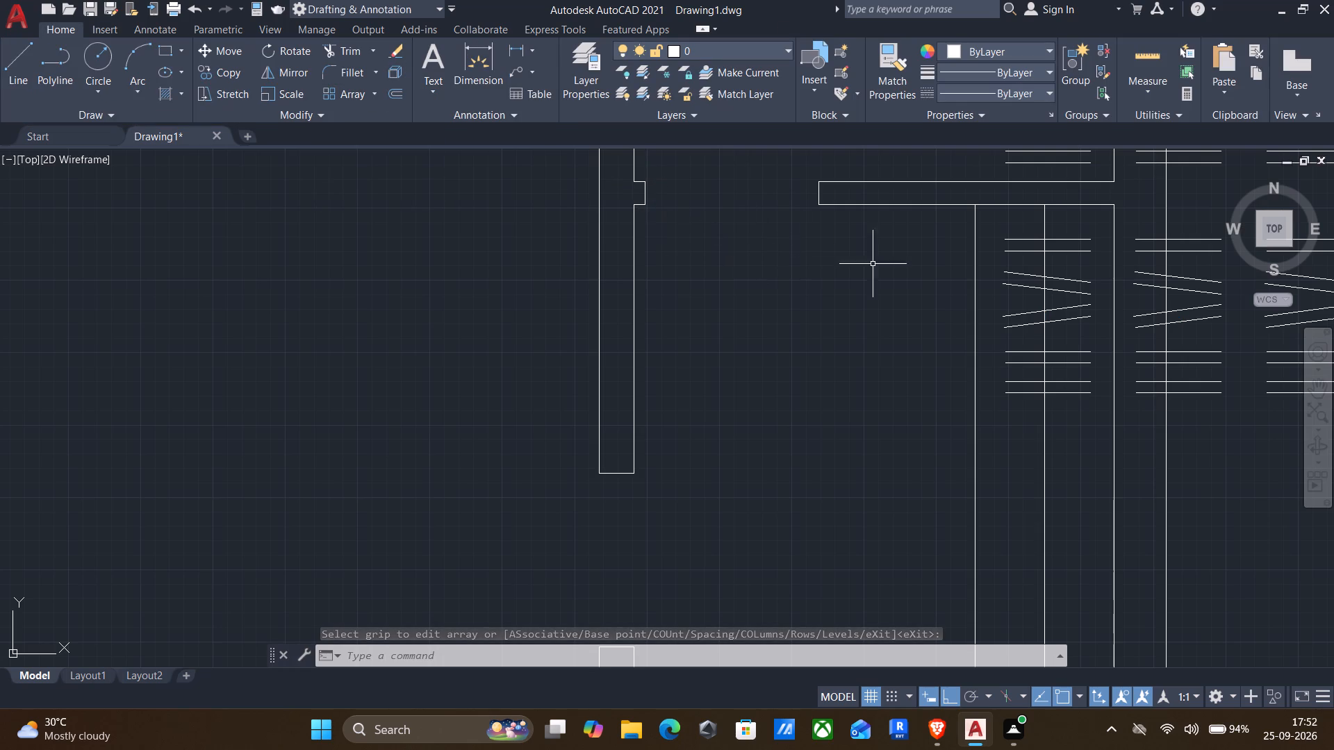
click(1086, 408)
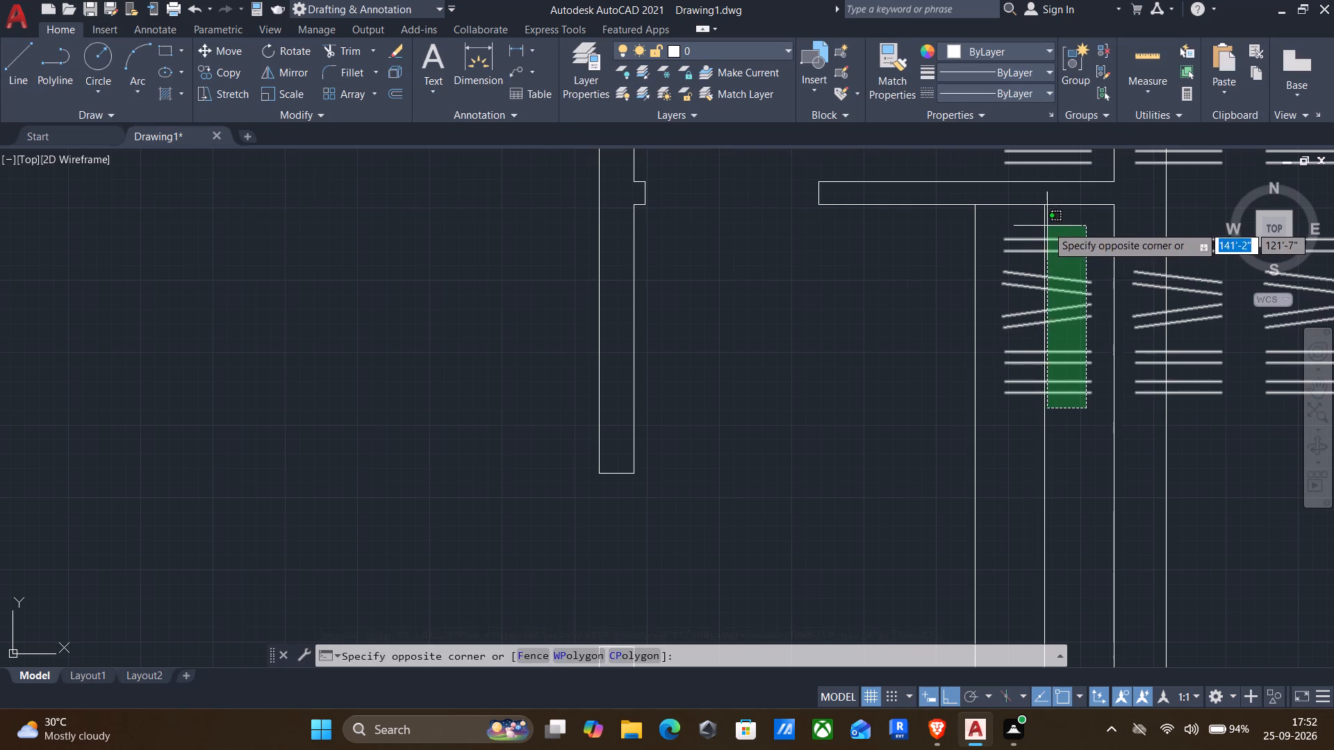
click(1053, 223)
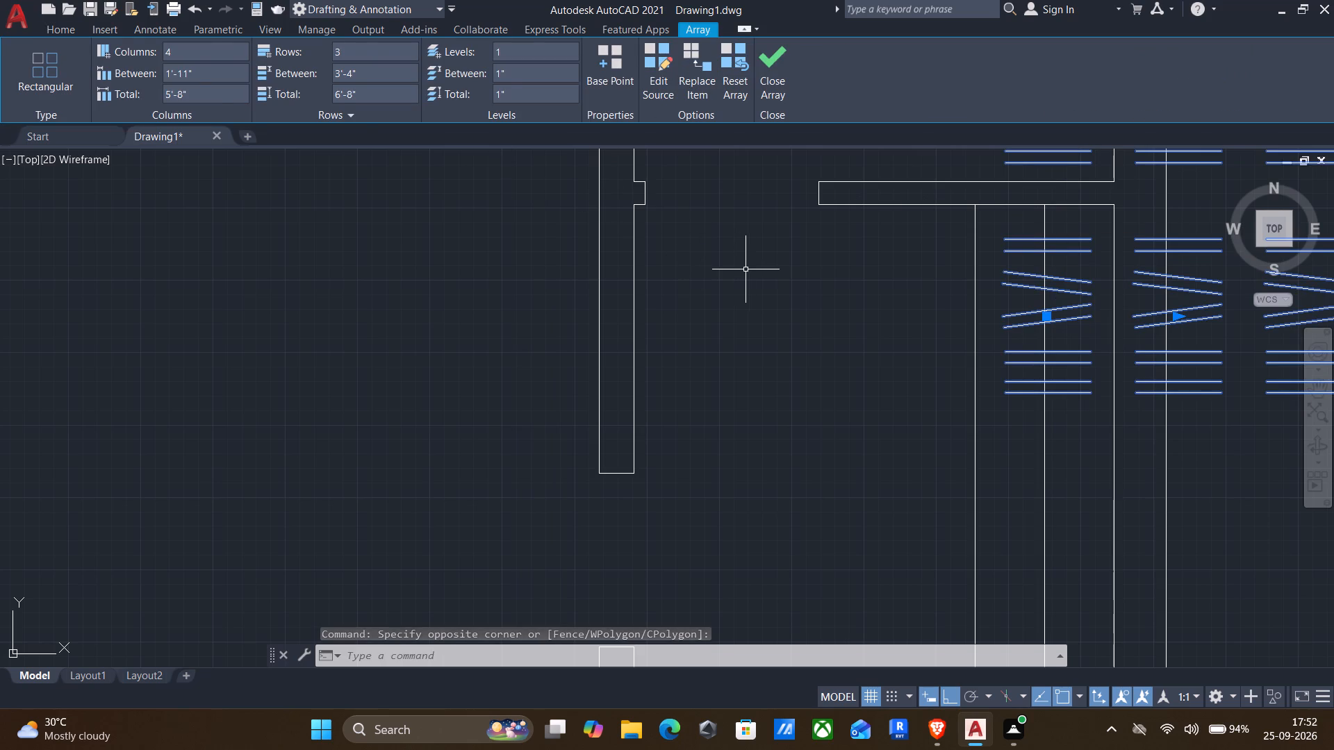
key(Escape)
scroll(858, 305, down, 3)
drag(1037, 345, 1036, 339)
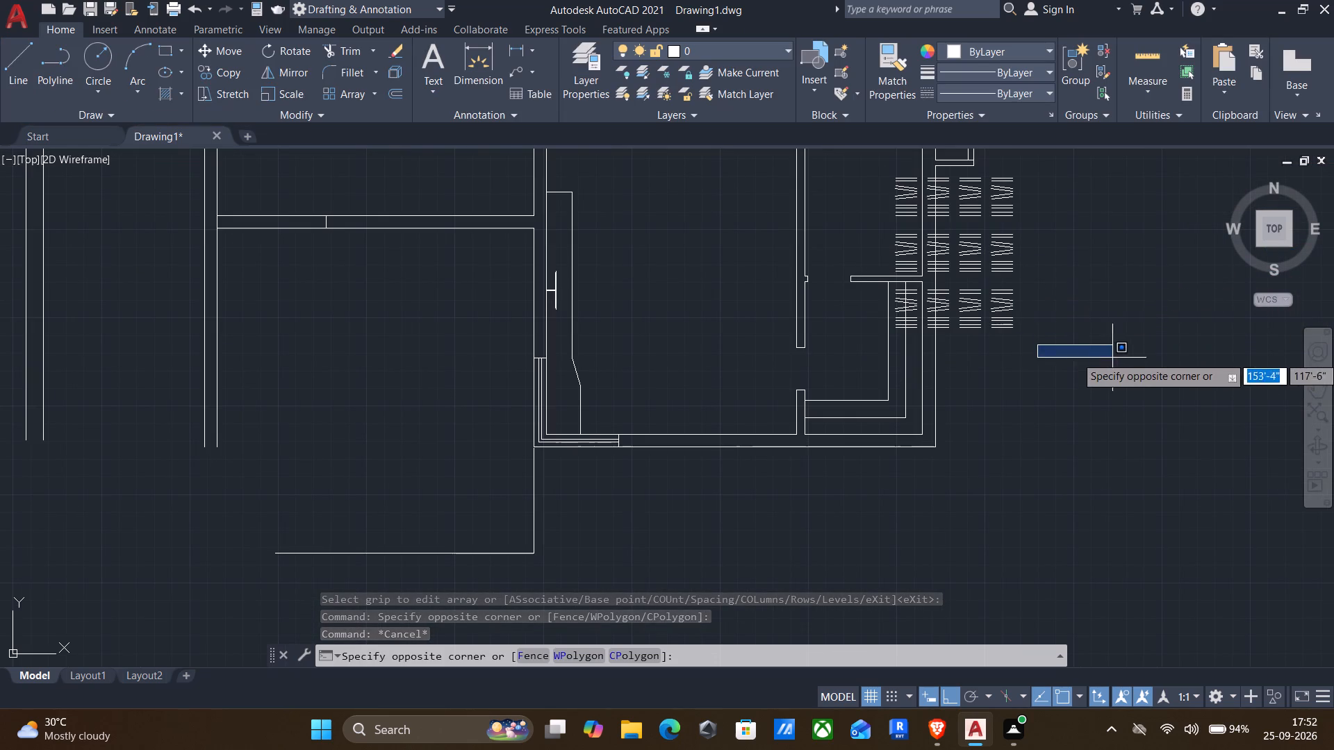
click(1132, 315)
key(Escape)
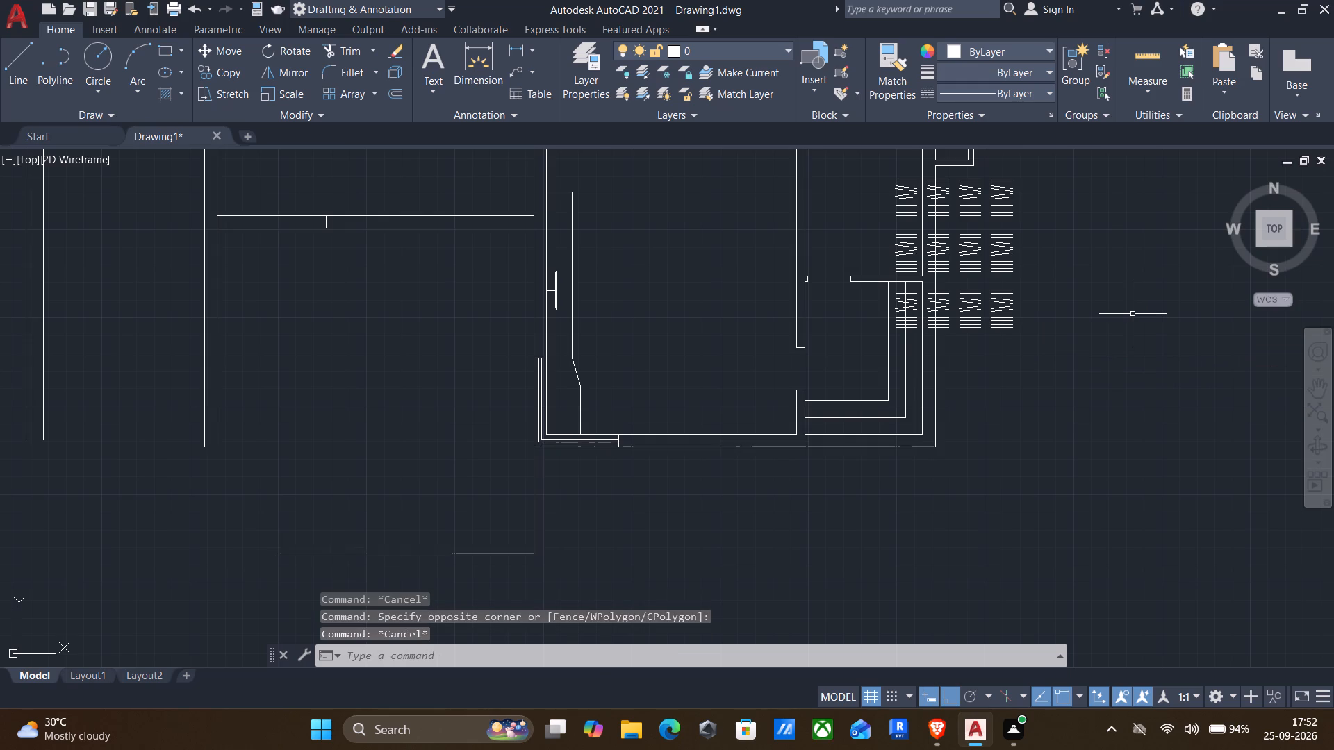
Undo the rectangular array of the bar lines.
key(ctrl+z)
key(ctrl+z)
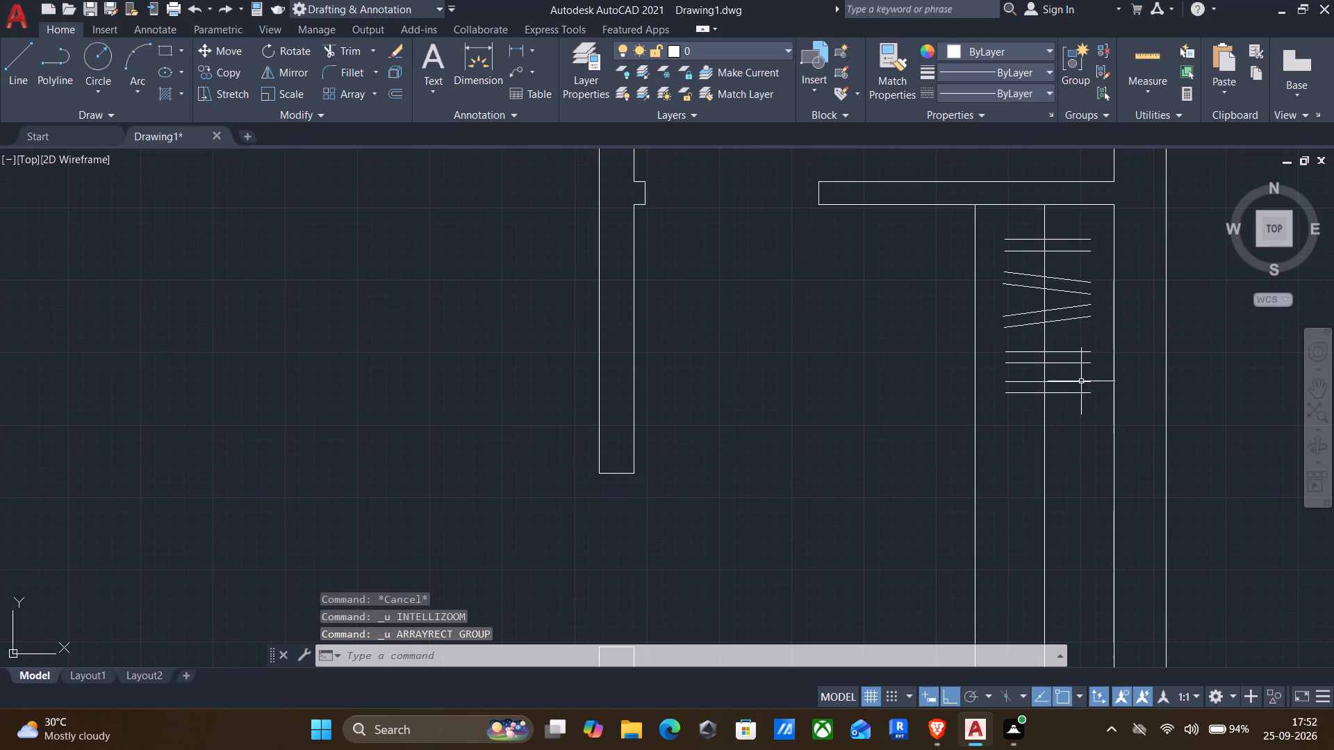
Create a path array of all the bar lines along the counter's L-shaped centre line, keeping the default 1'-11" spacing.
click(1101, 412)
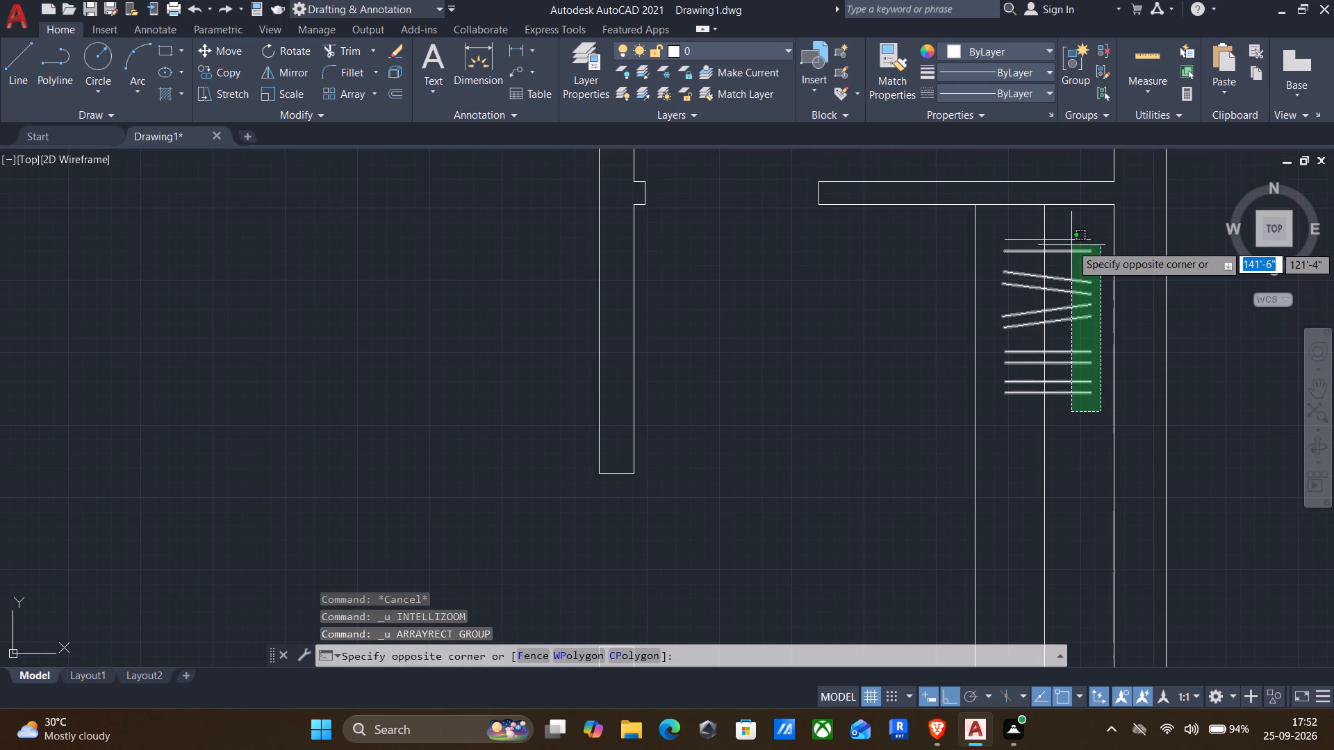
click(1070, 232)
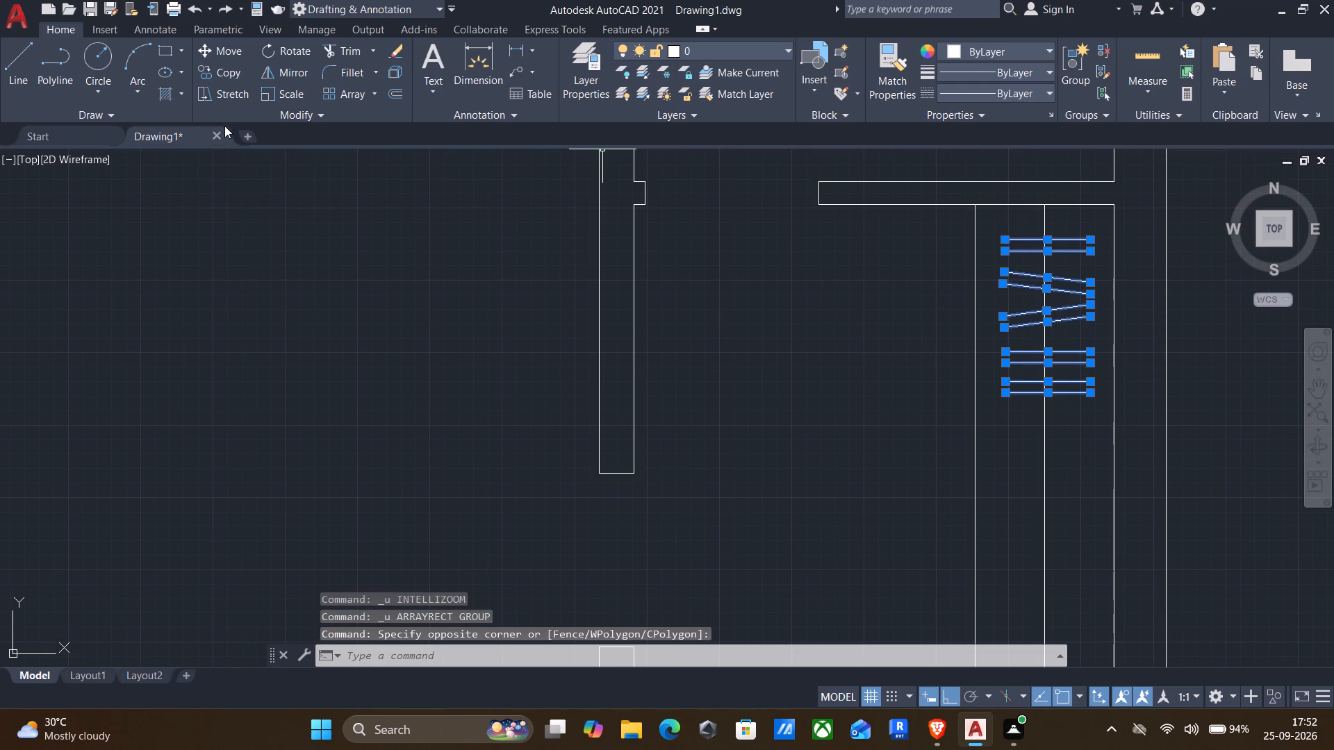
click(379, 94)
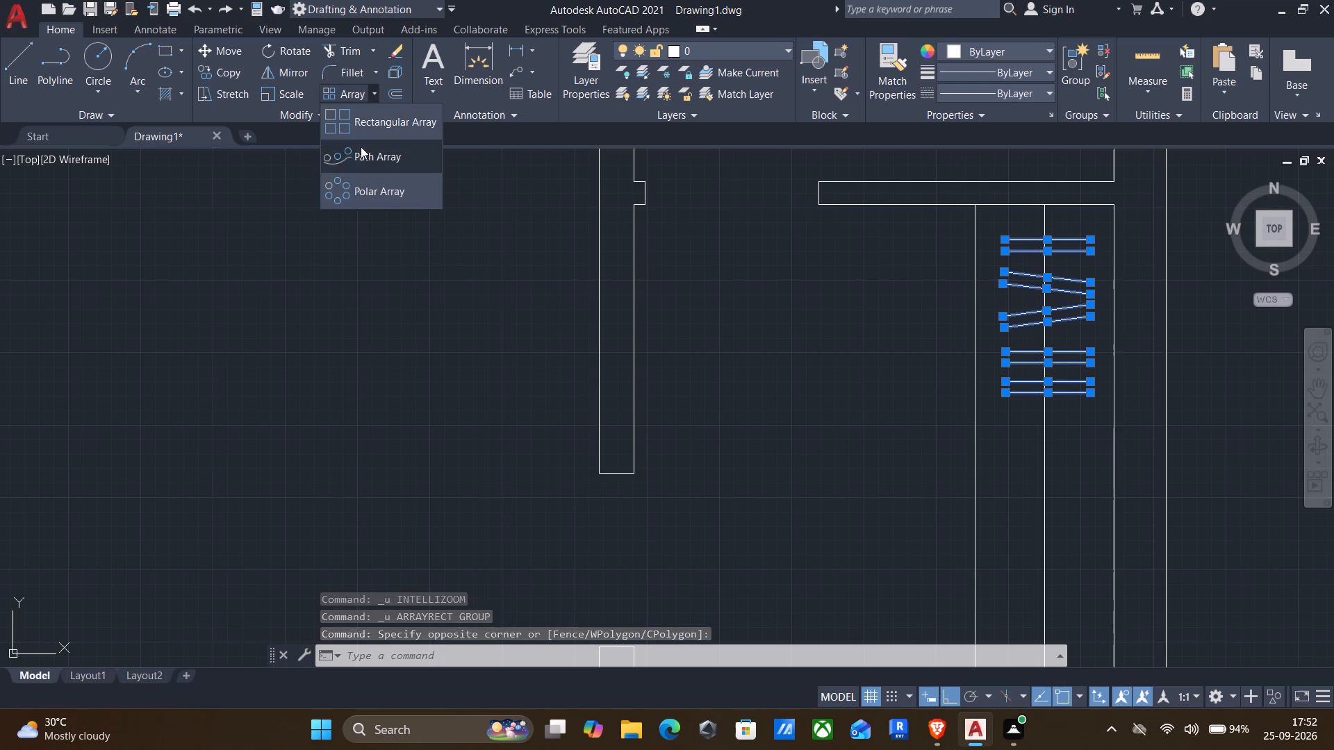
click(355, 151)
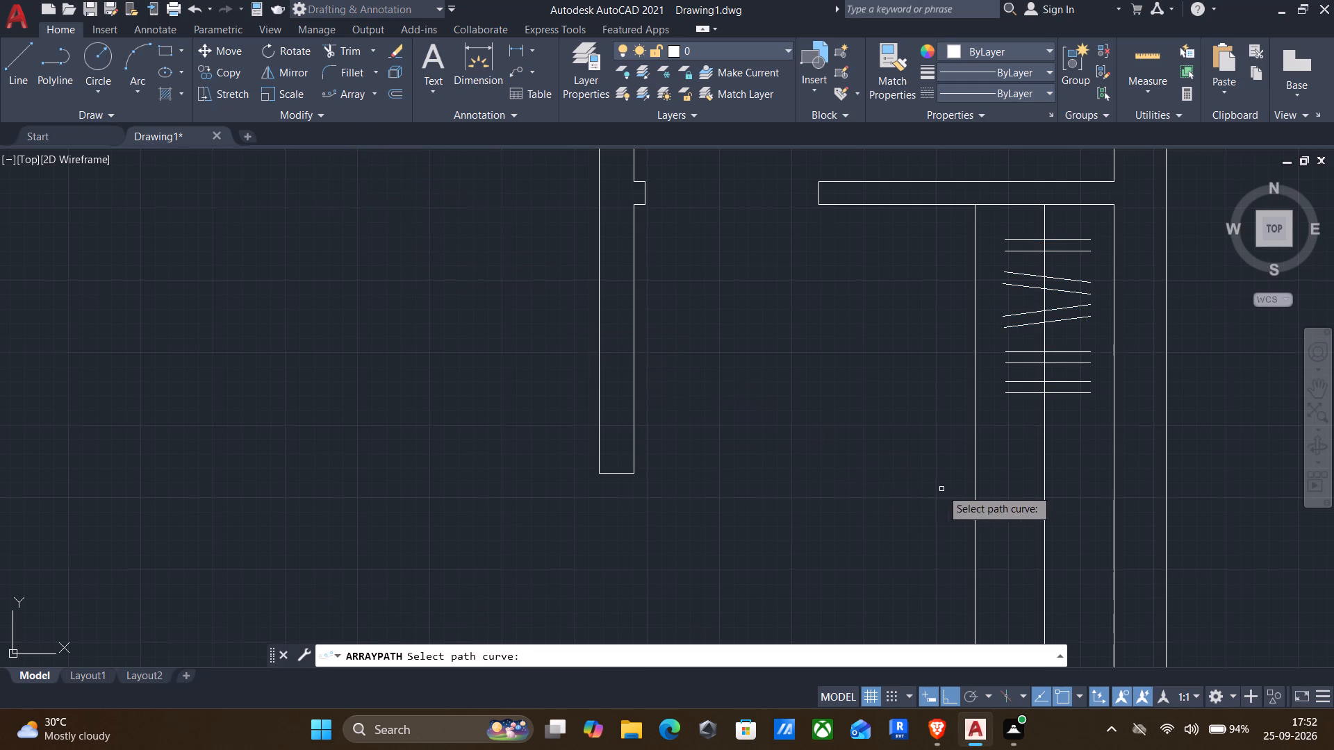
click(1045, 467)
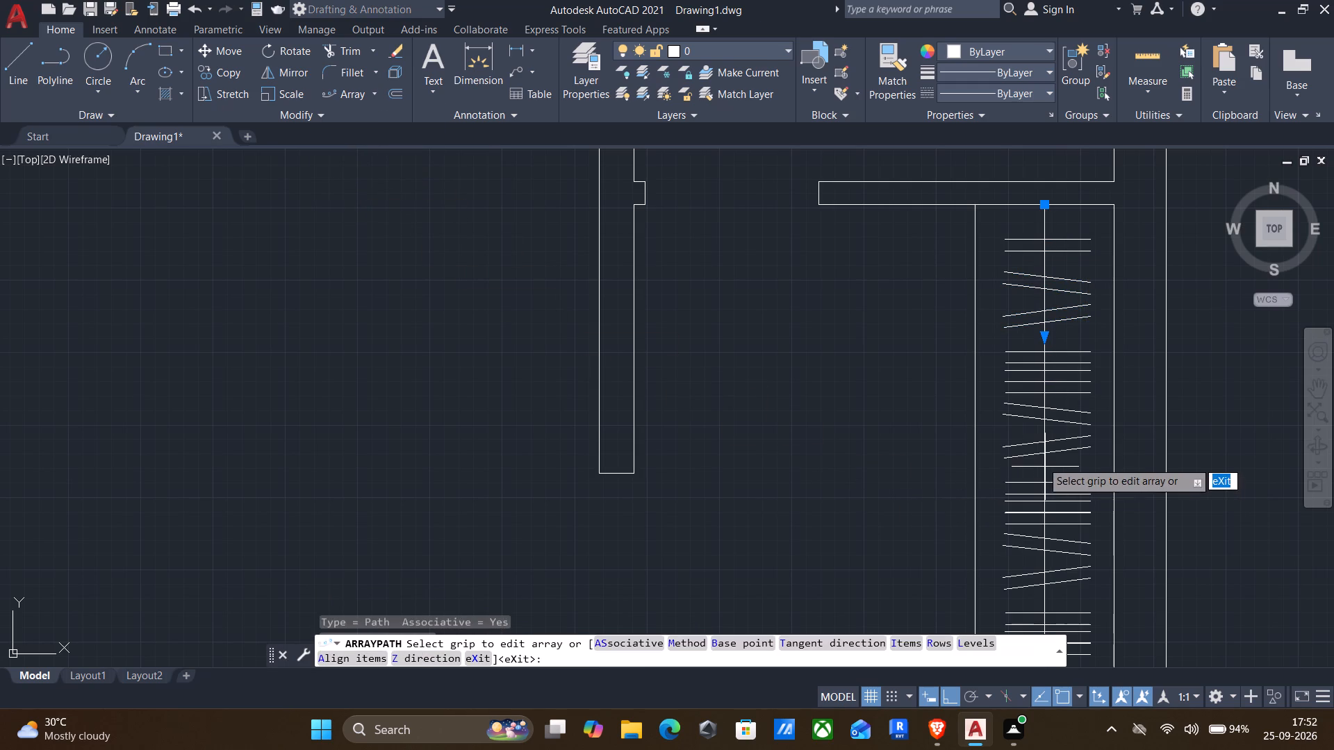
scroll(965, 459, down, 3)
middle_drag(918, 478, 926, 392)
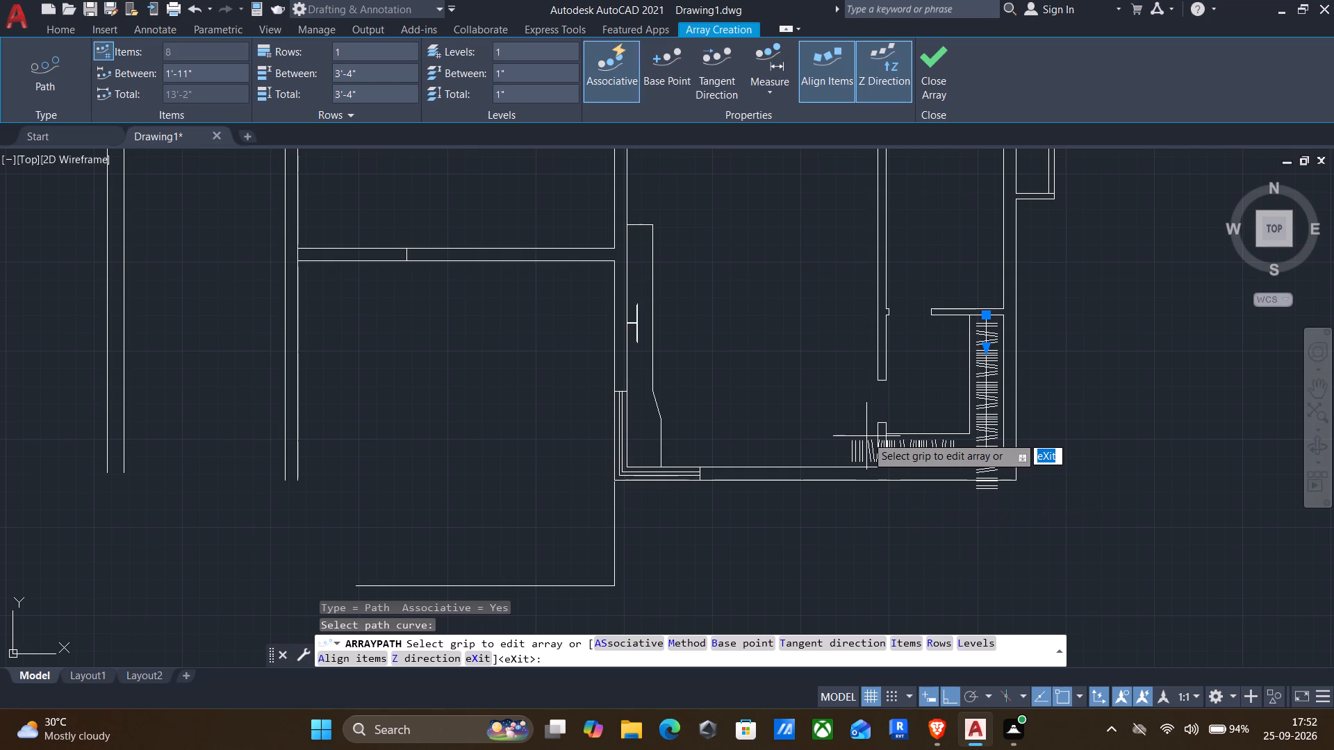
scroll(896, 451, up, 4)
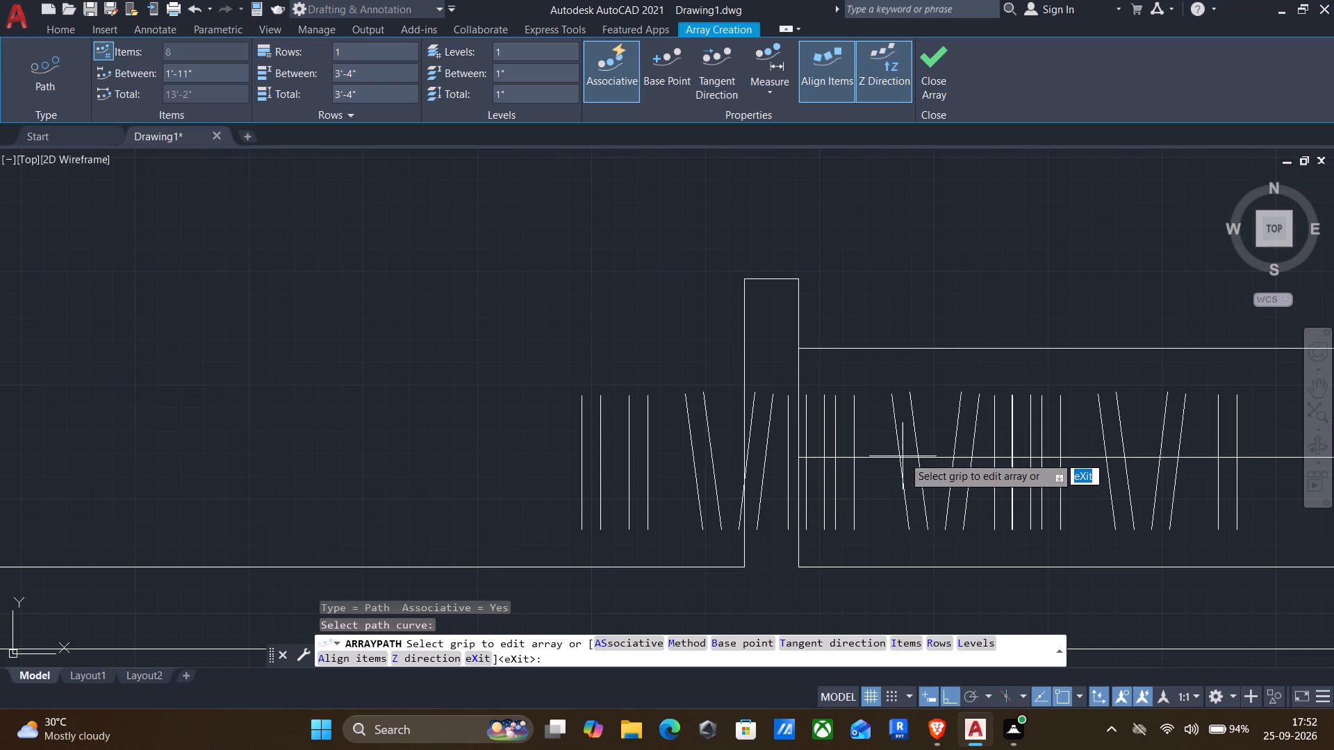
scroll(930, 466, down, 2)
middle_drag(946, 474, 837, 434)
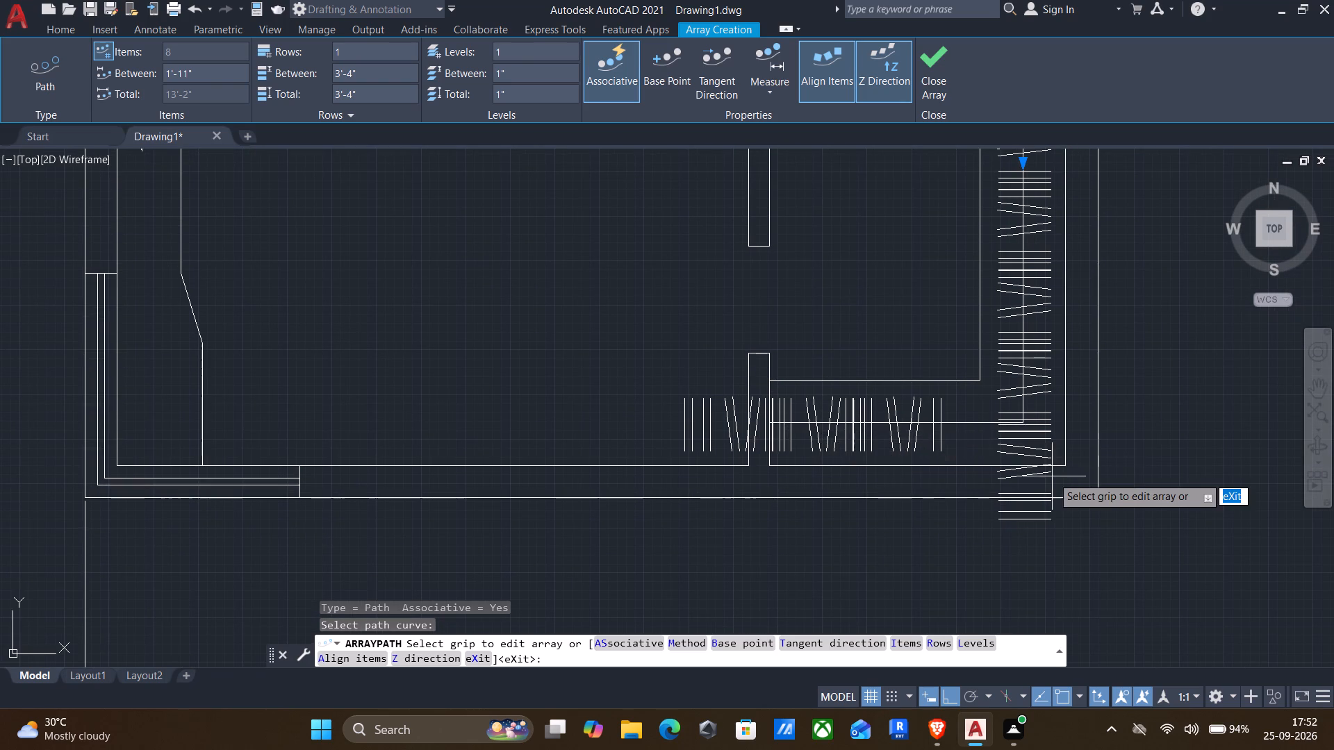
key(Escape)
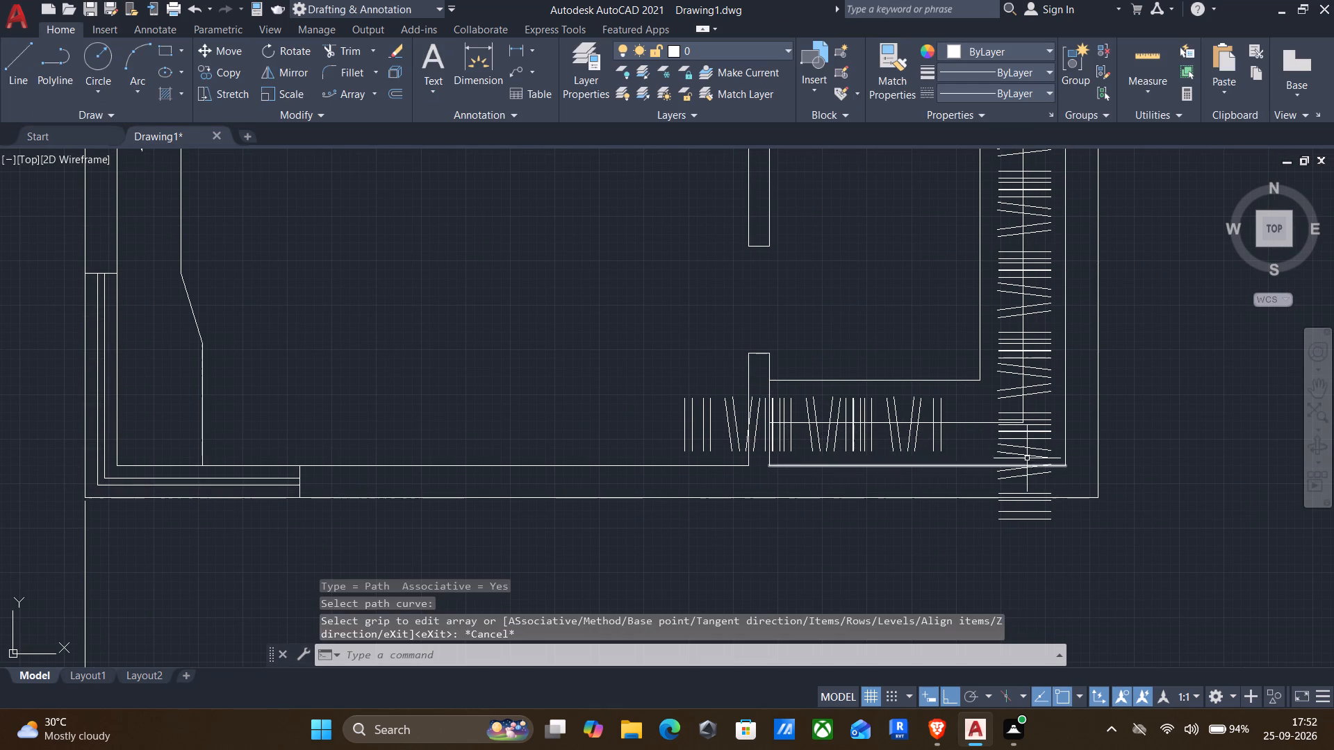
Explode the path array of bars into separate objects.
click(1012, 449)
click(1041, 463)
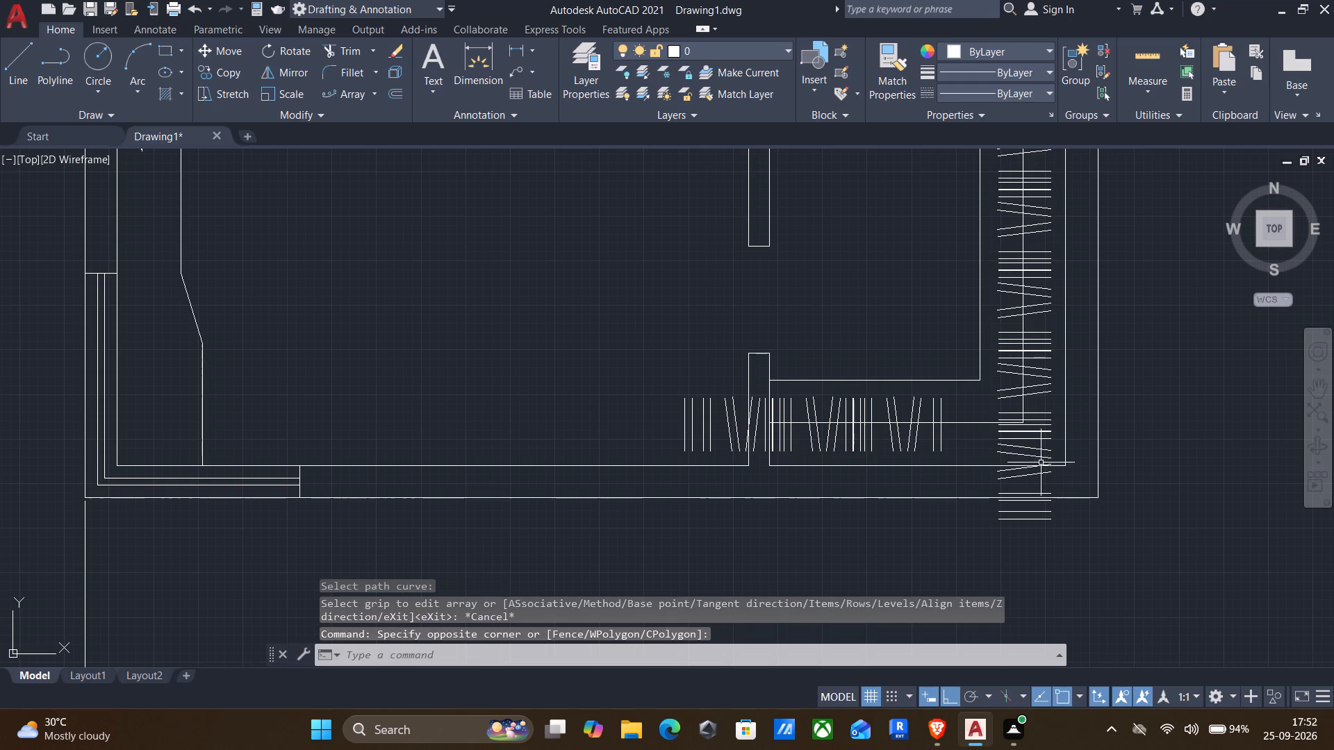
click(1034, 452)
click(1036, 437)
click(1046, 539)
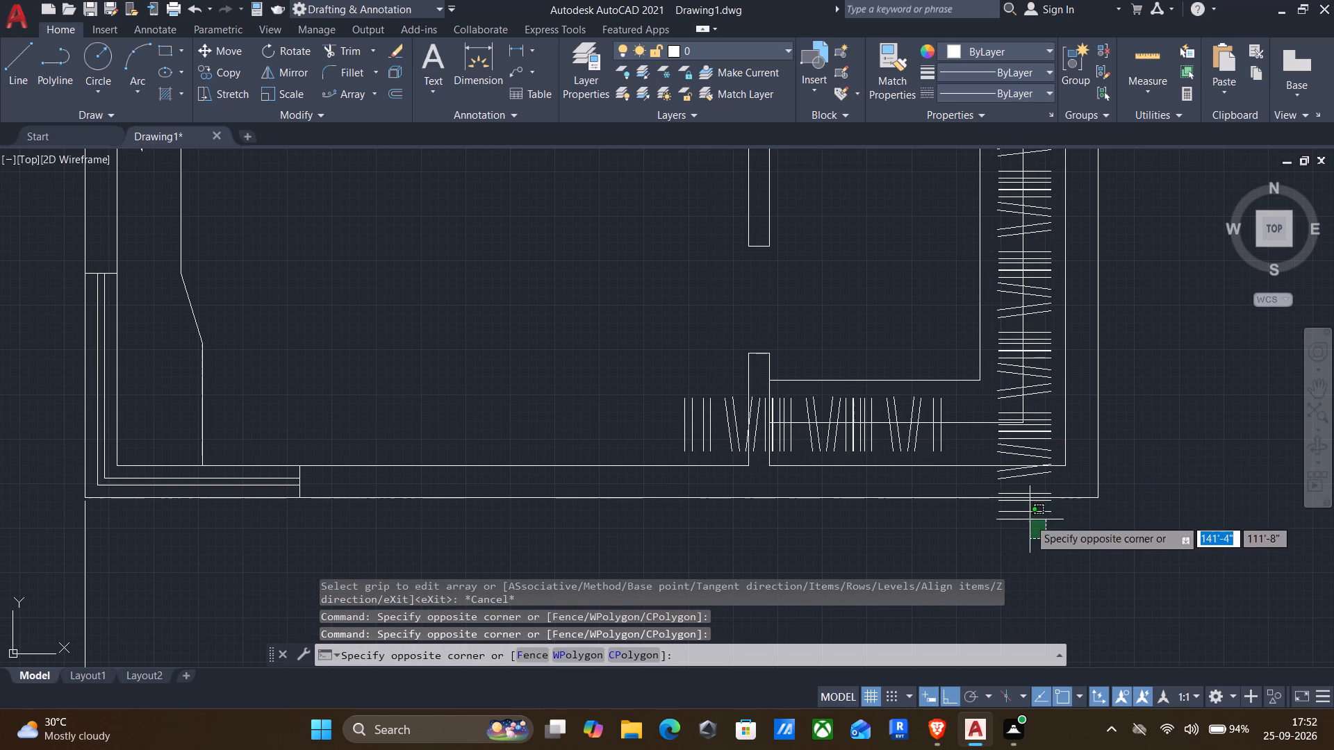
click(1023, 515)
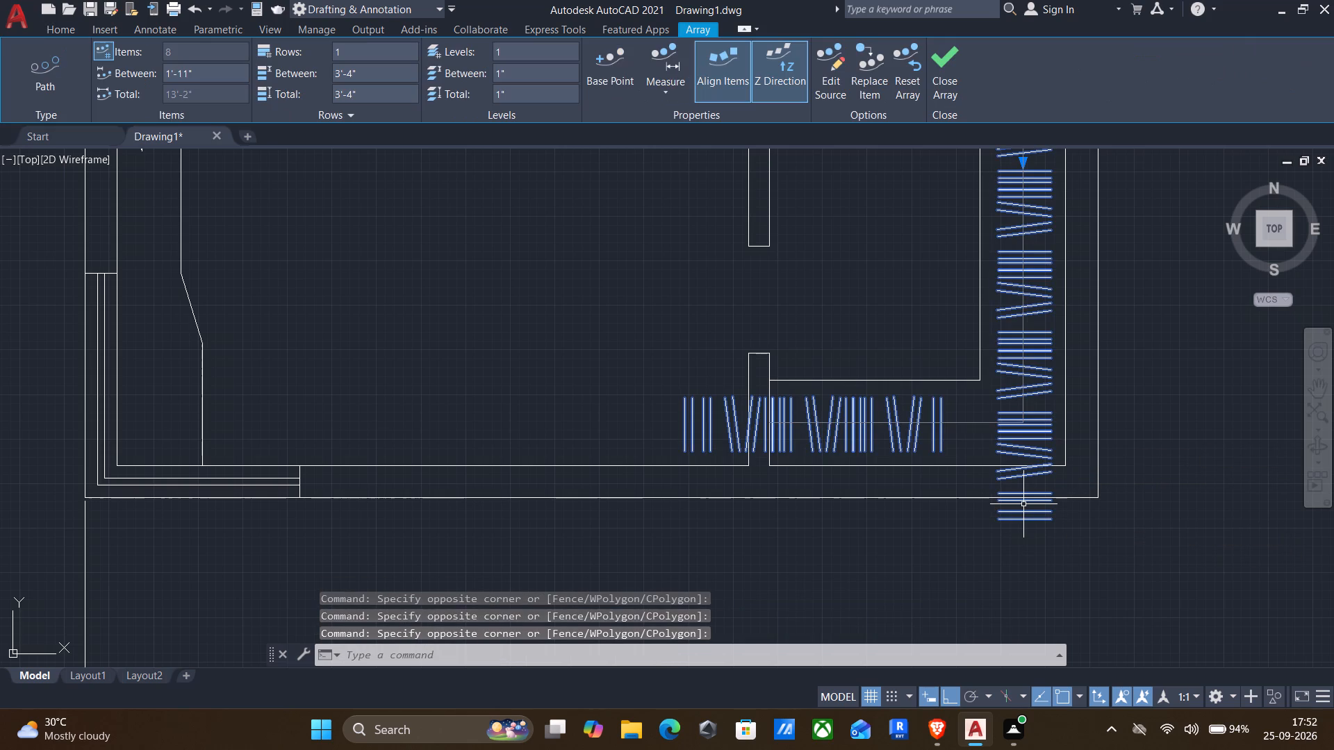
key(x)
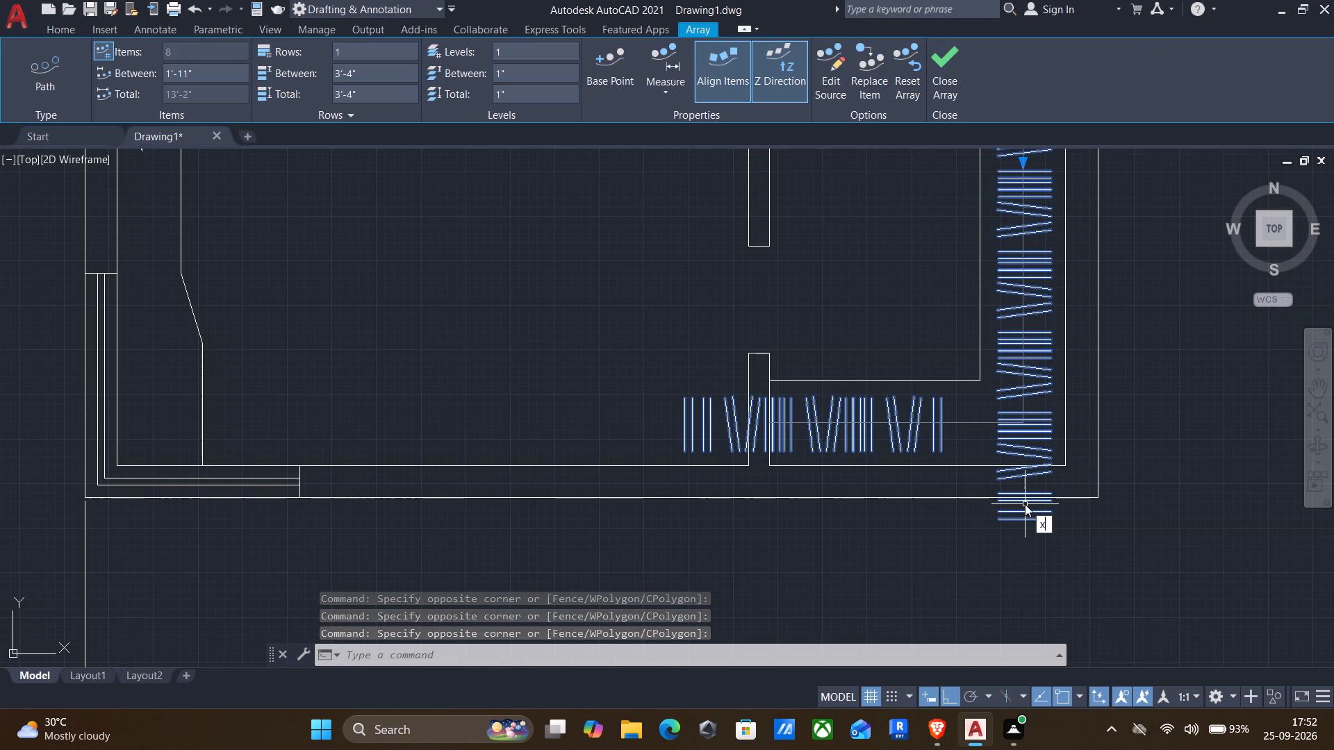
key(Return)
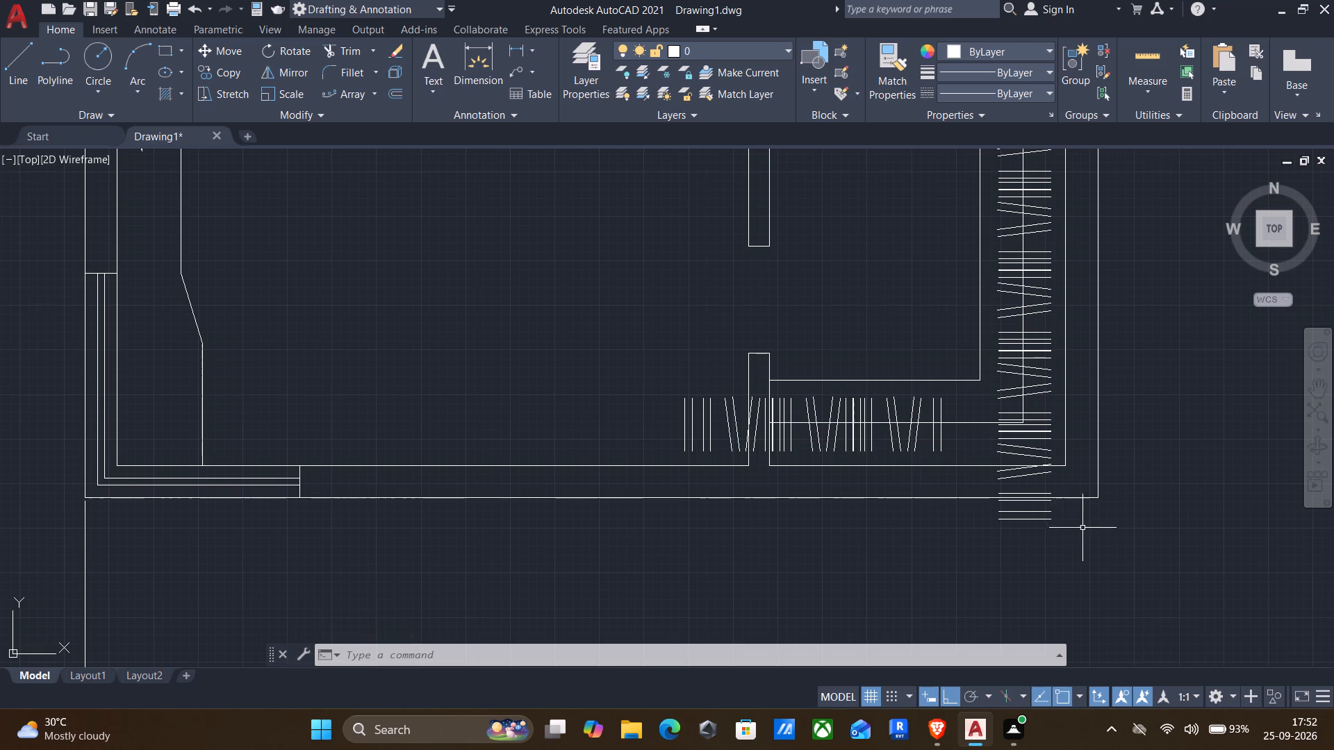
scroll(1026, 530, up, 2)
scroll(1016, 485, down, 1)
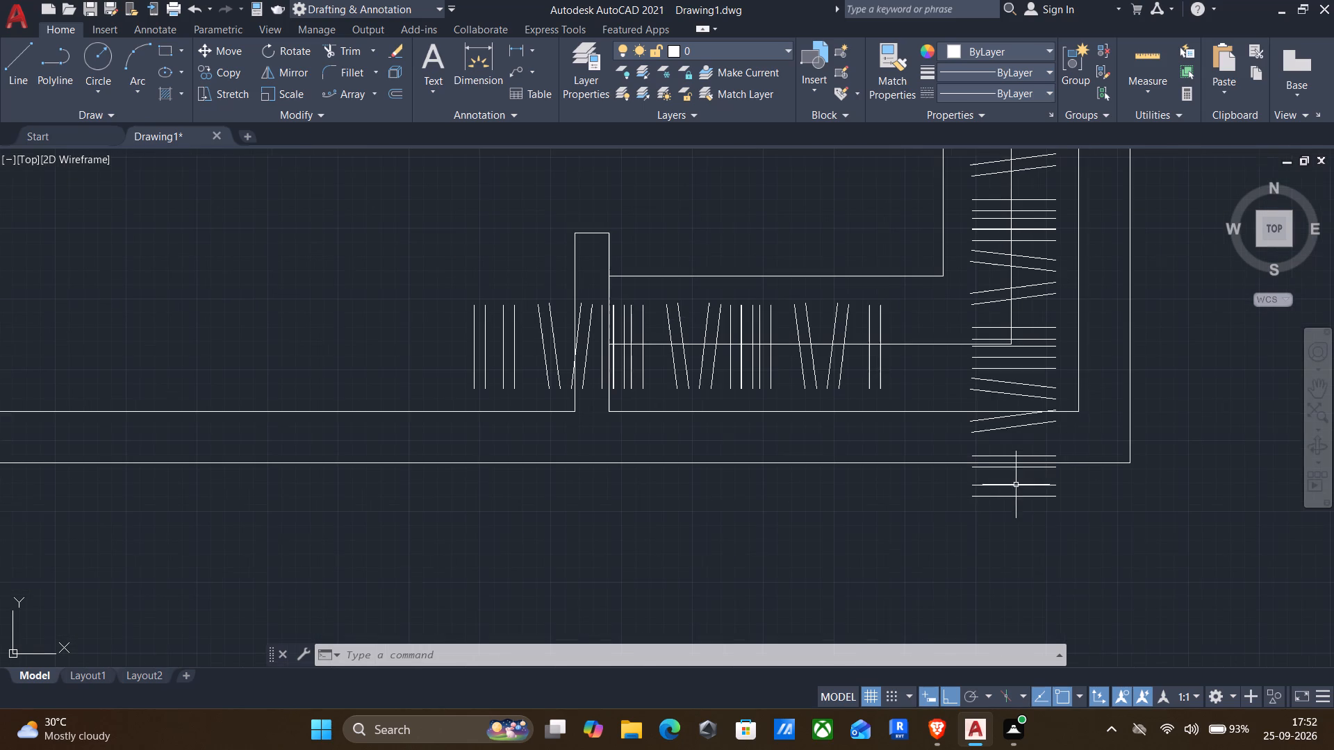
Delete the lowest group of bars on the counter's vertical leg, which runs past the inside corner and the south wall.
click(957, 316)
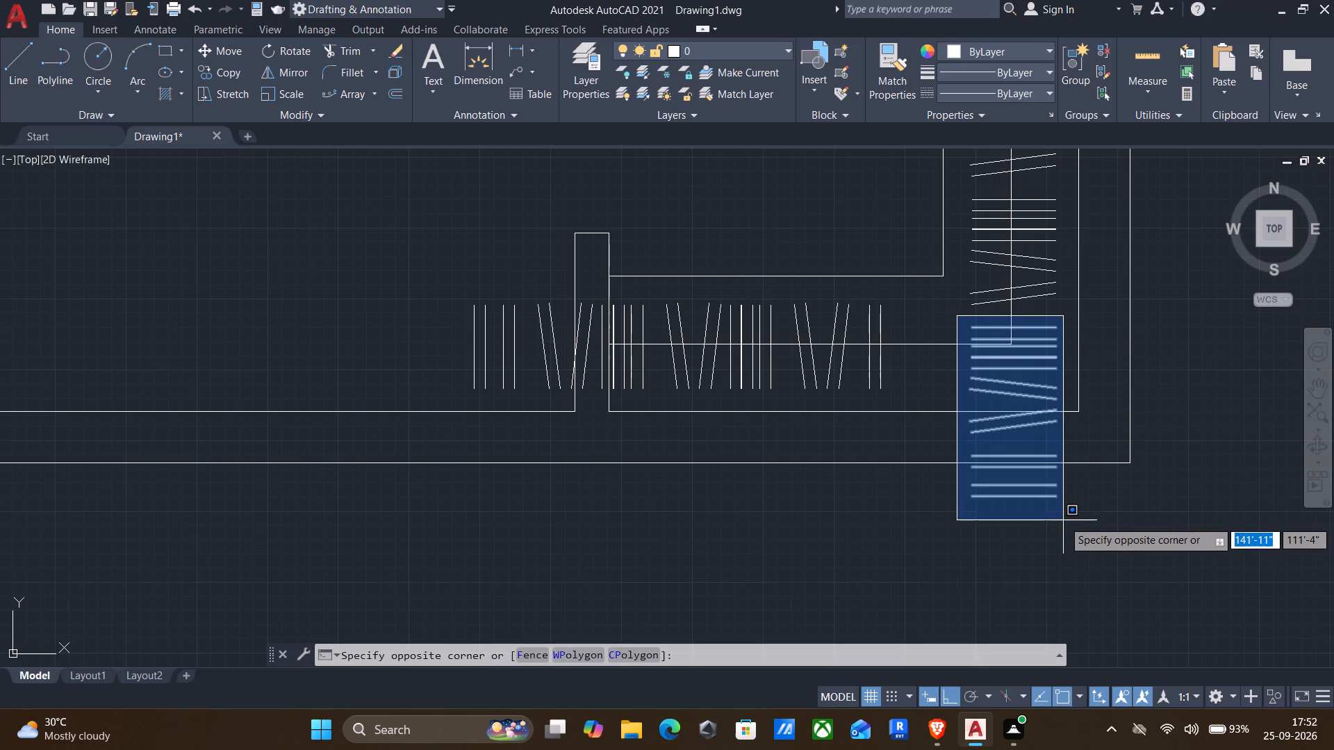
click(1065, 533)
key(Delete)
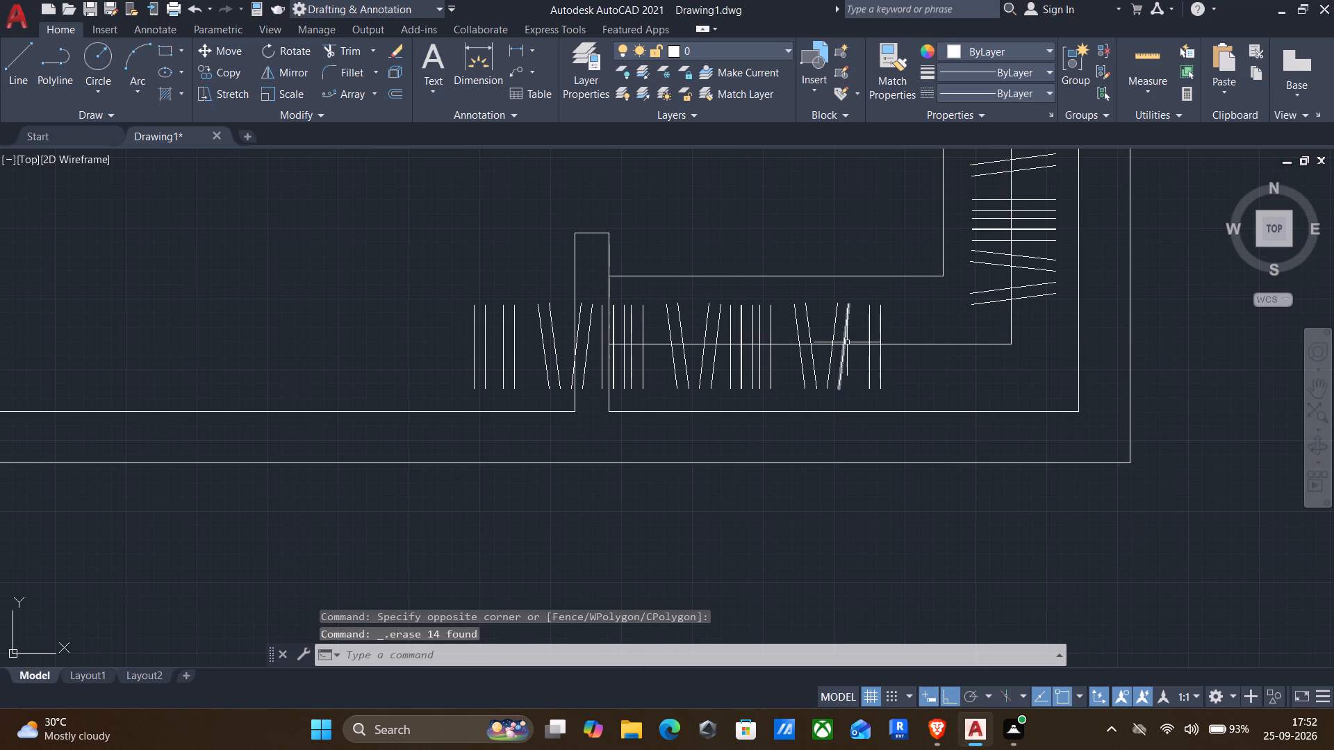
Move the two eastern groups of bars on the counter's horizontal leg 1'-0" east toward the corner.
click(897, 385)
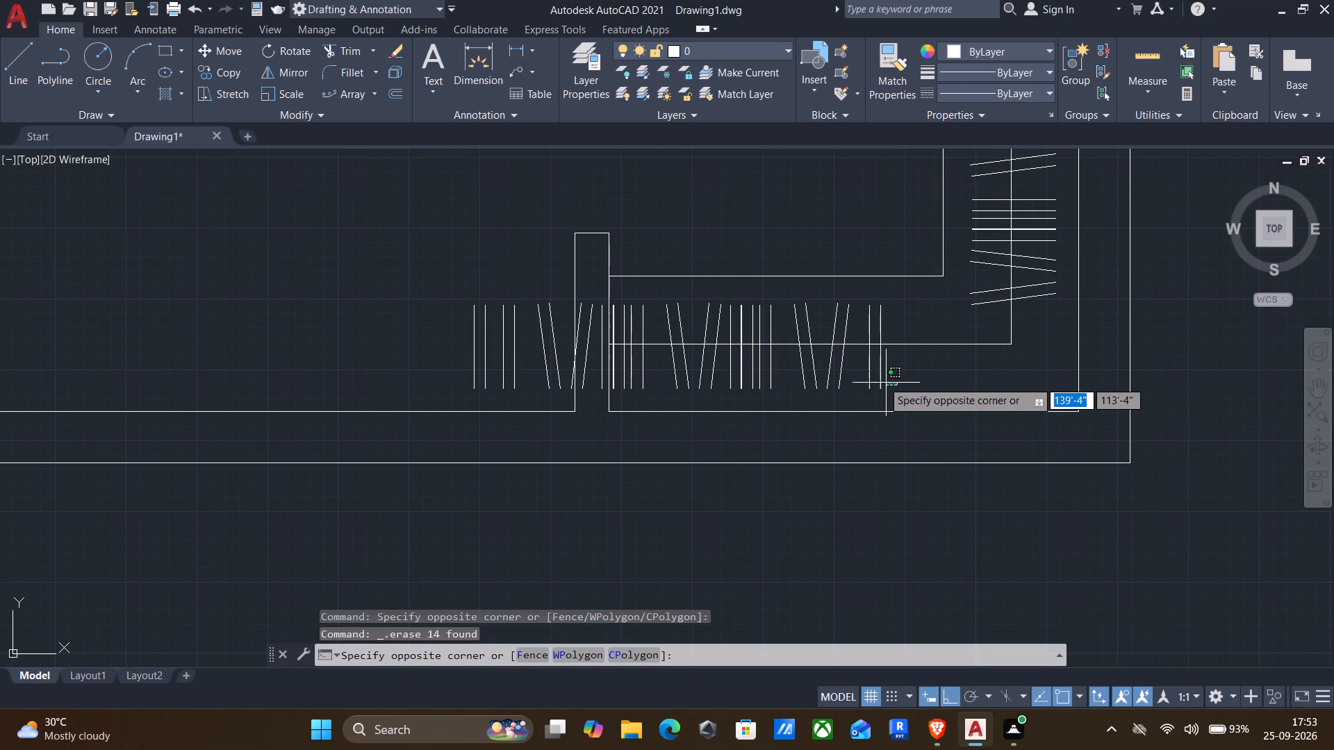
click(652, 363)
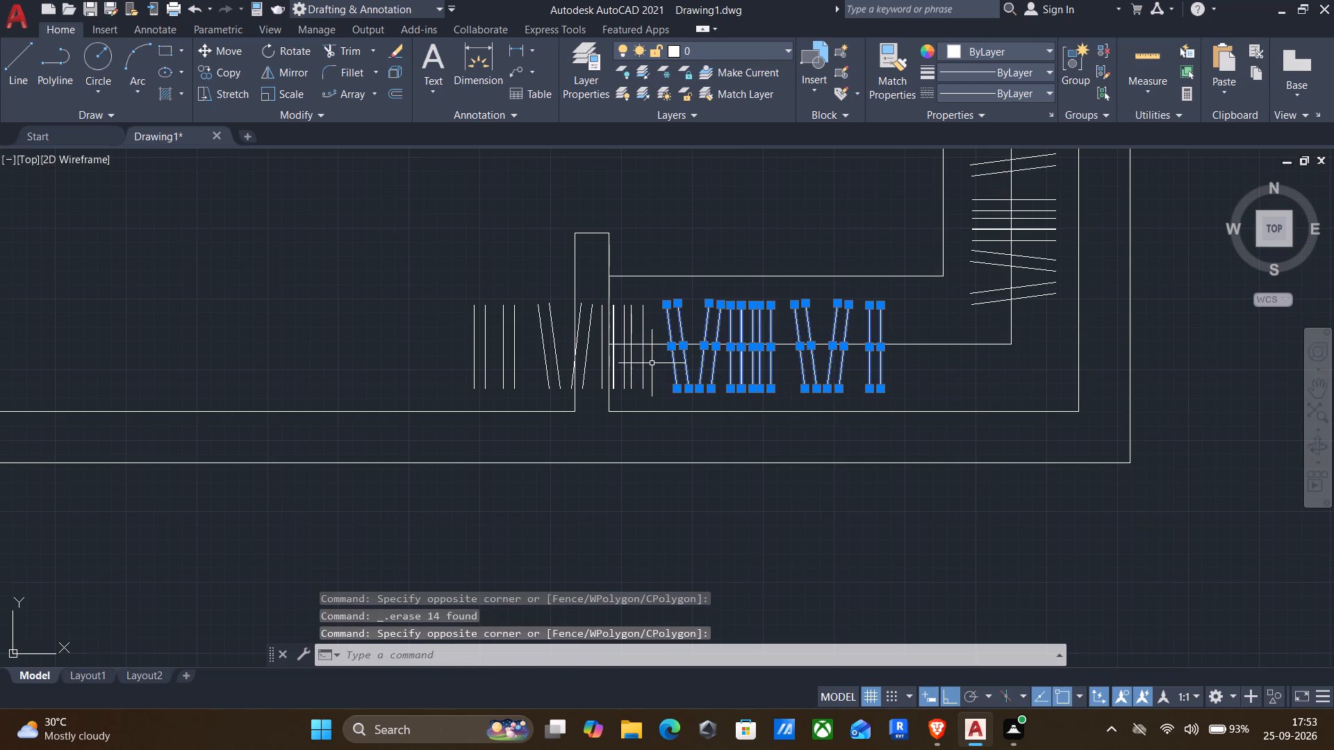
key(m)
key(Return)
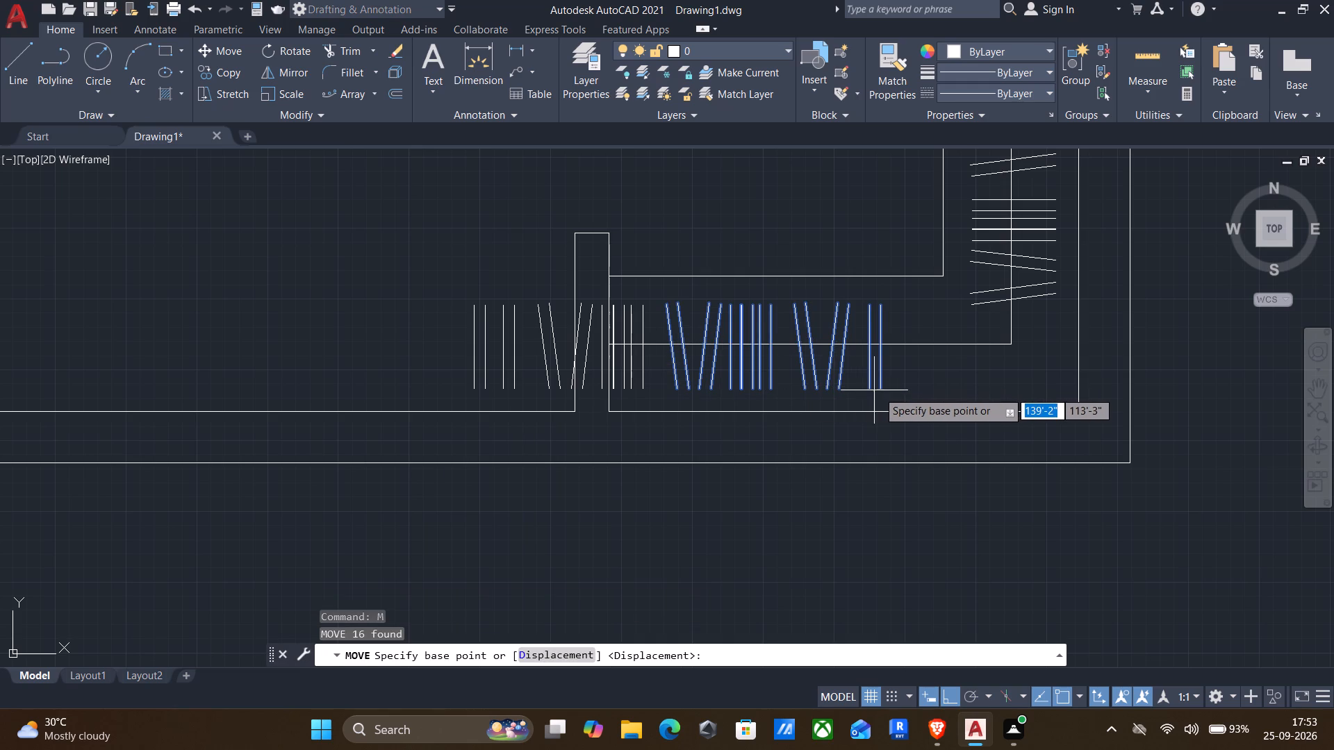
click(882, 392)
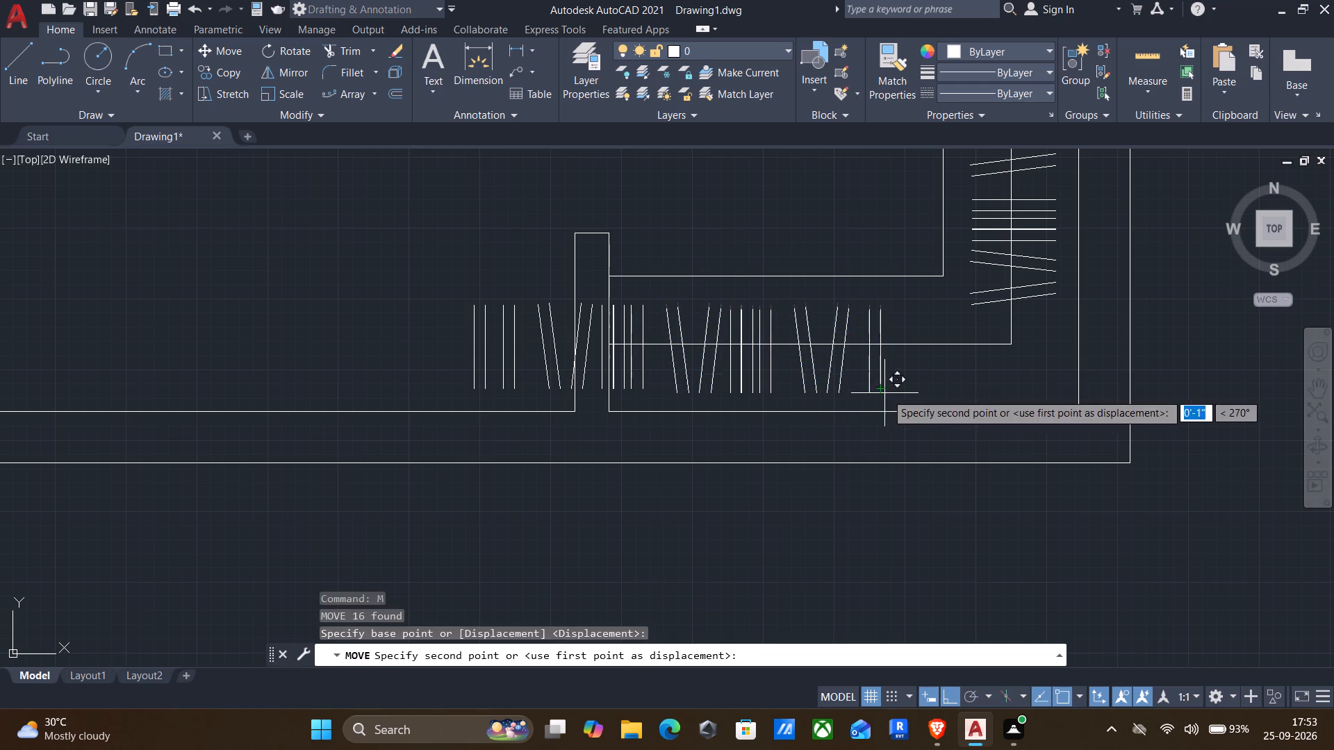
click(948, 400)
Move the remaining western bars on the horizontal leg east, closing up to the bars already shifted.
click(446, 274)
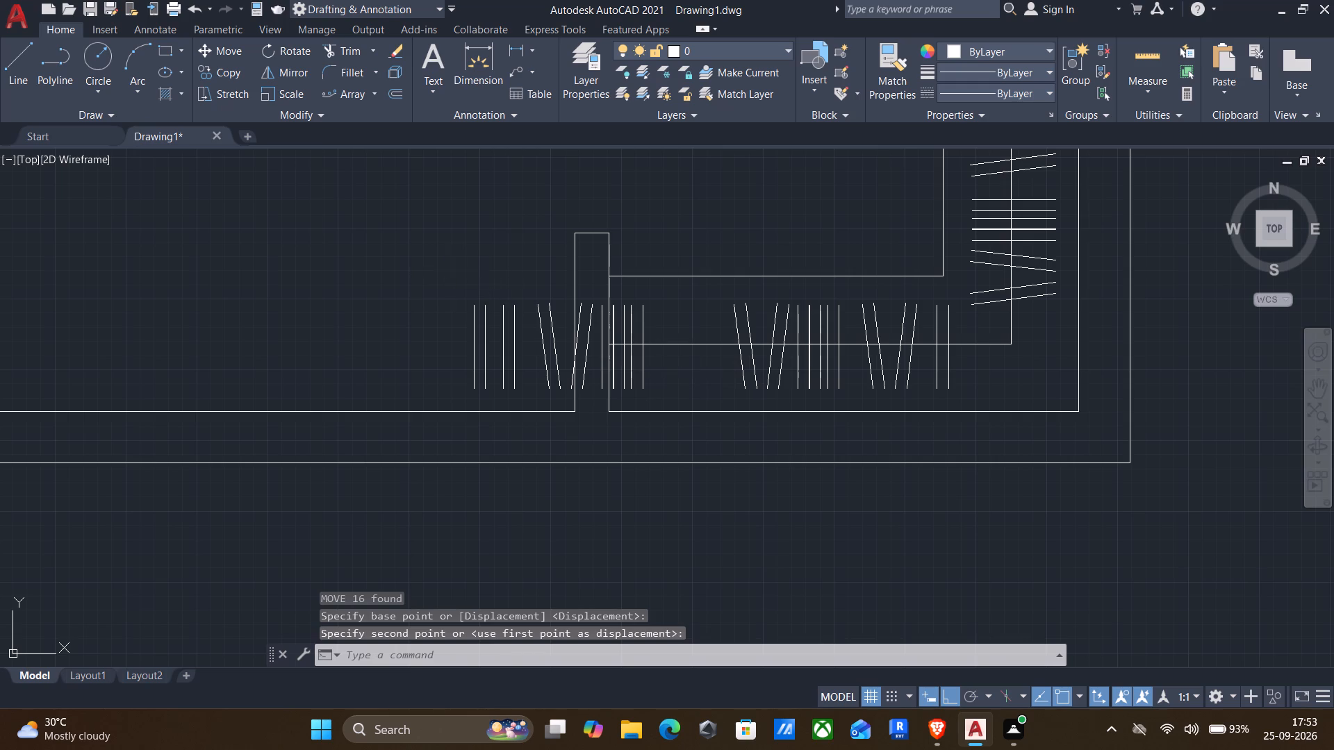
click(666, 402)
key(m)
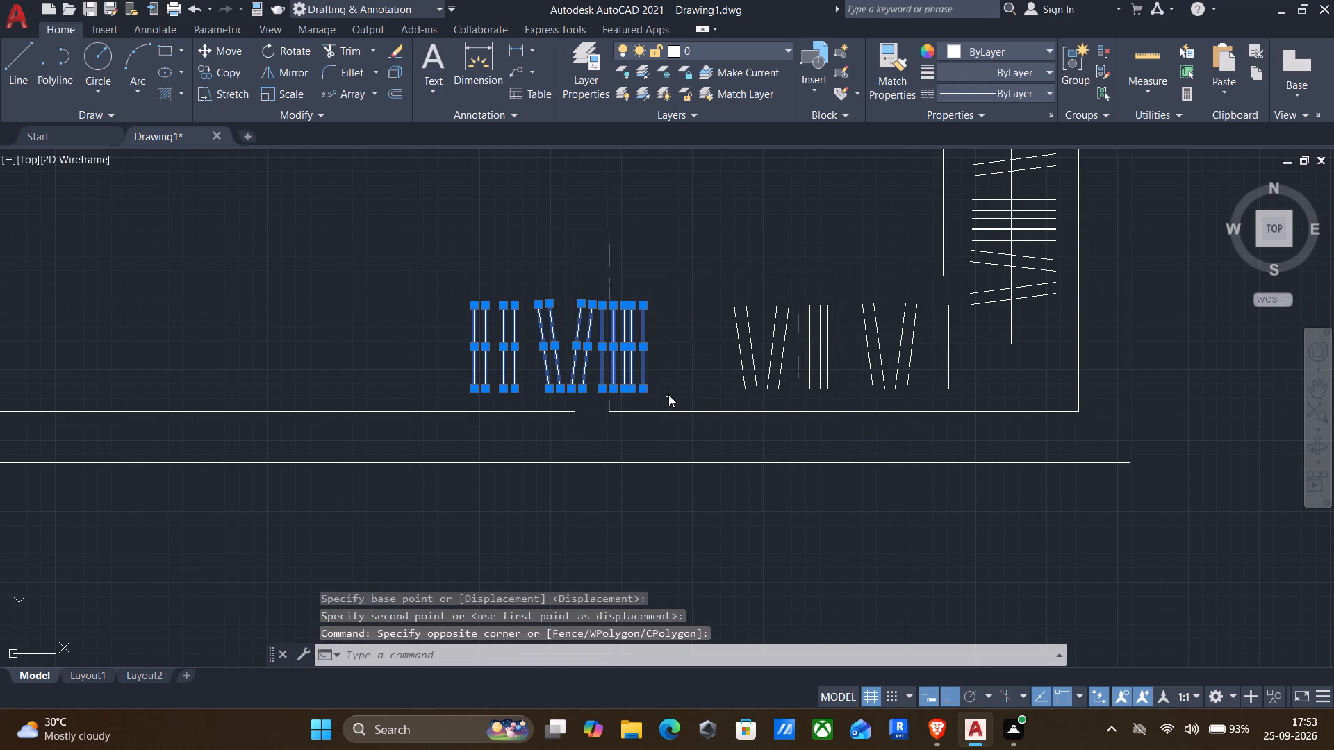
key(Return)
click(645, 385)
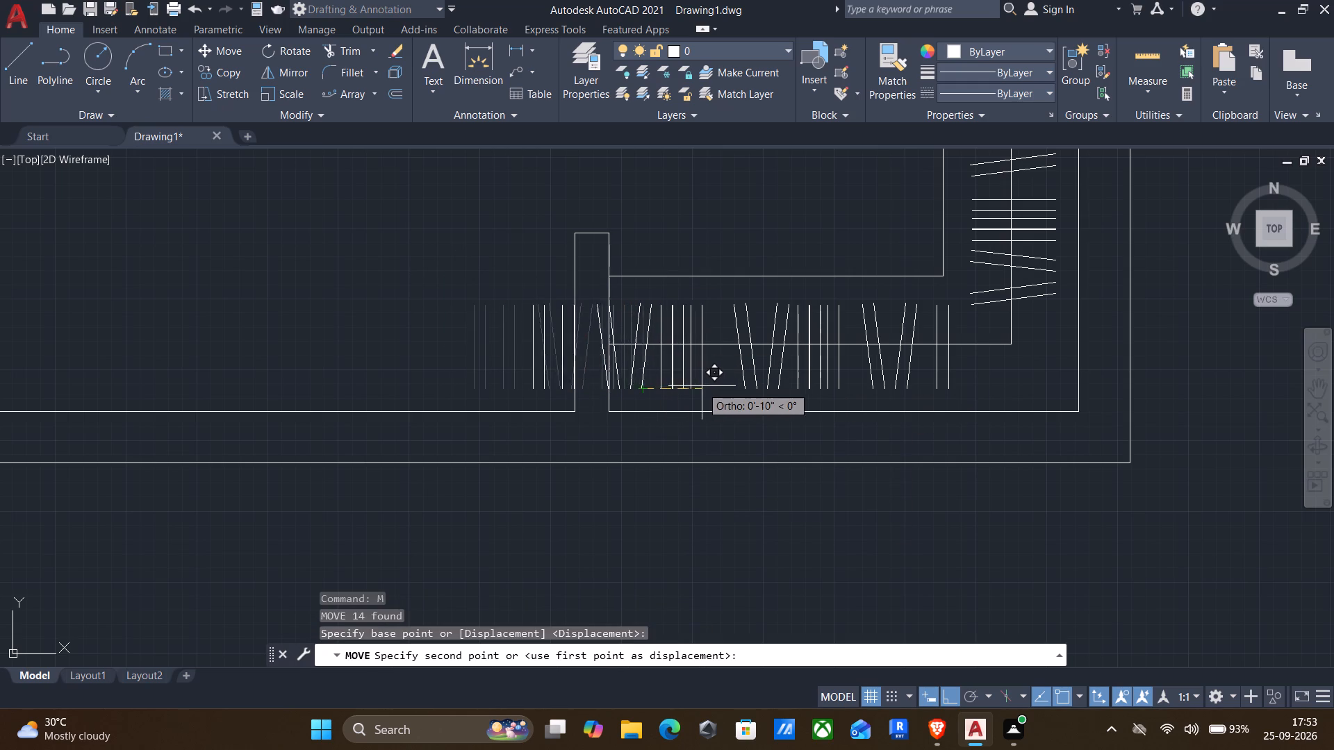
click(720, 388)
key(Return)
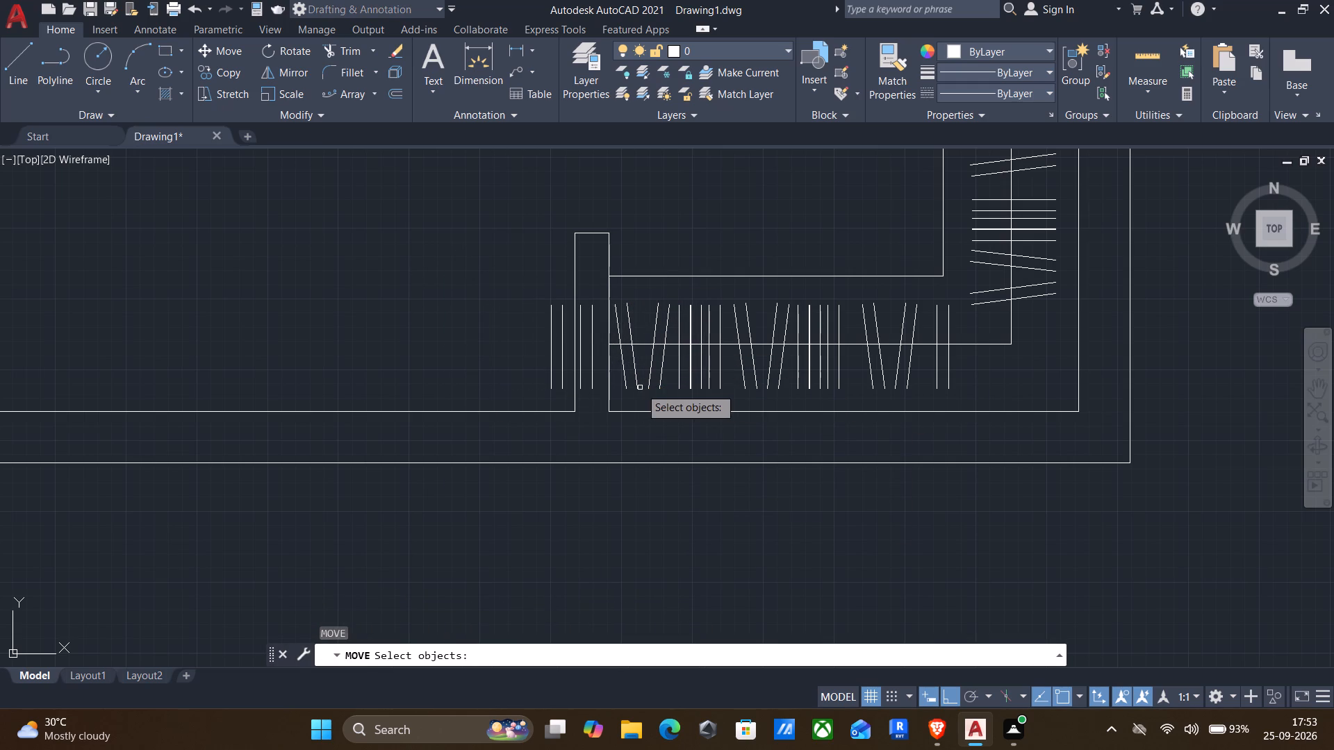
key(Escape)
Delete the four vertical bars that lie west of the counter's west end.
scroll(664, 376, up, 1)
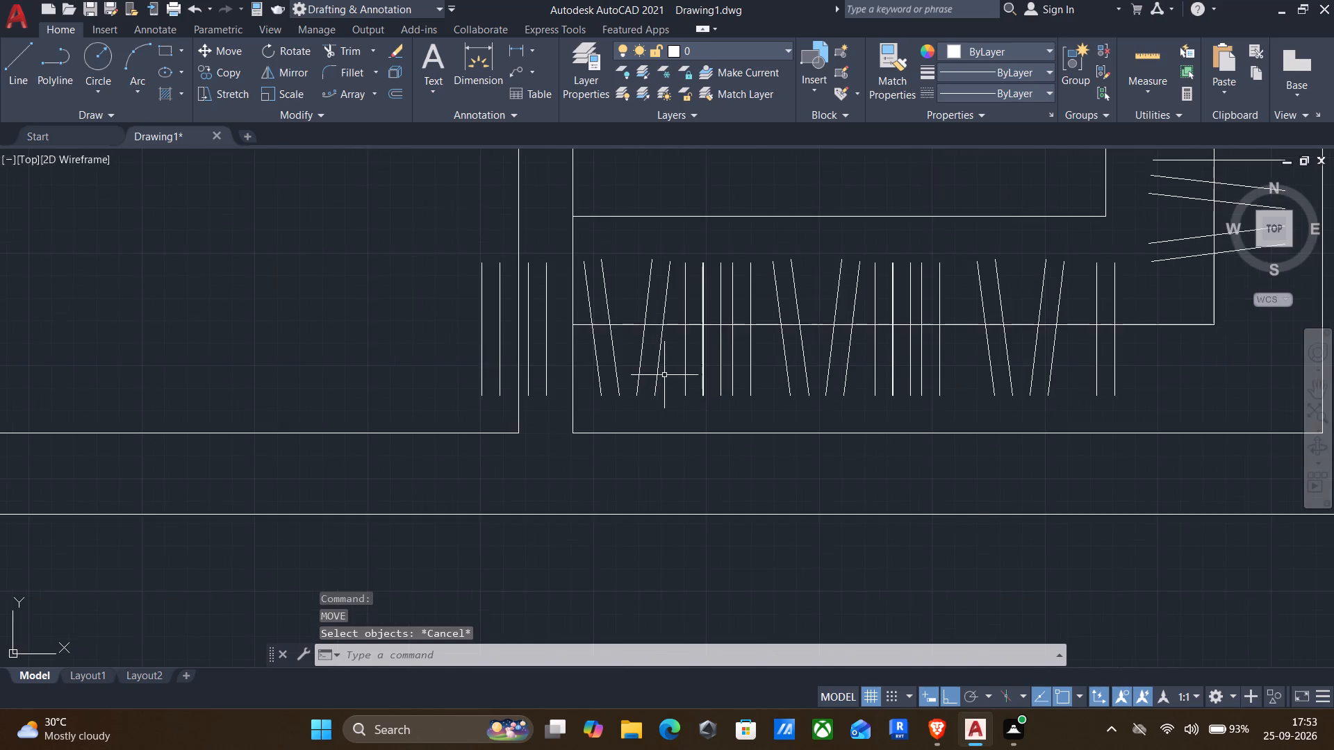
click(452, 233)
click(564, 424)
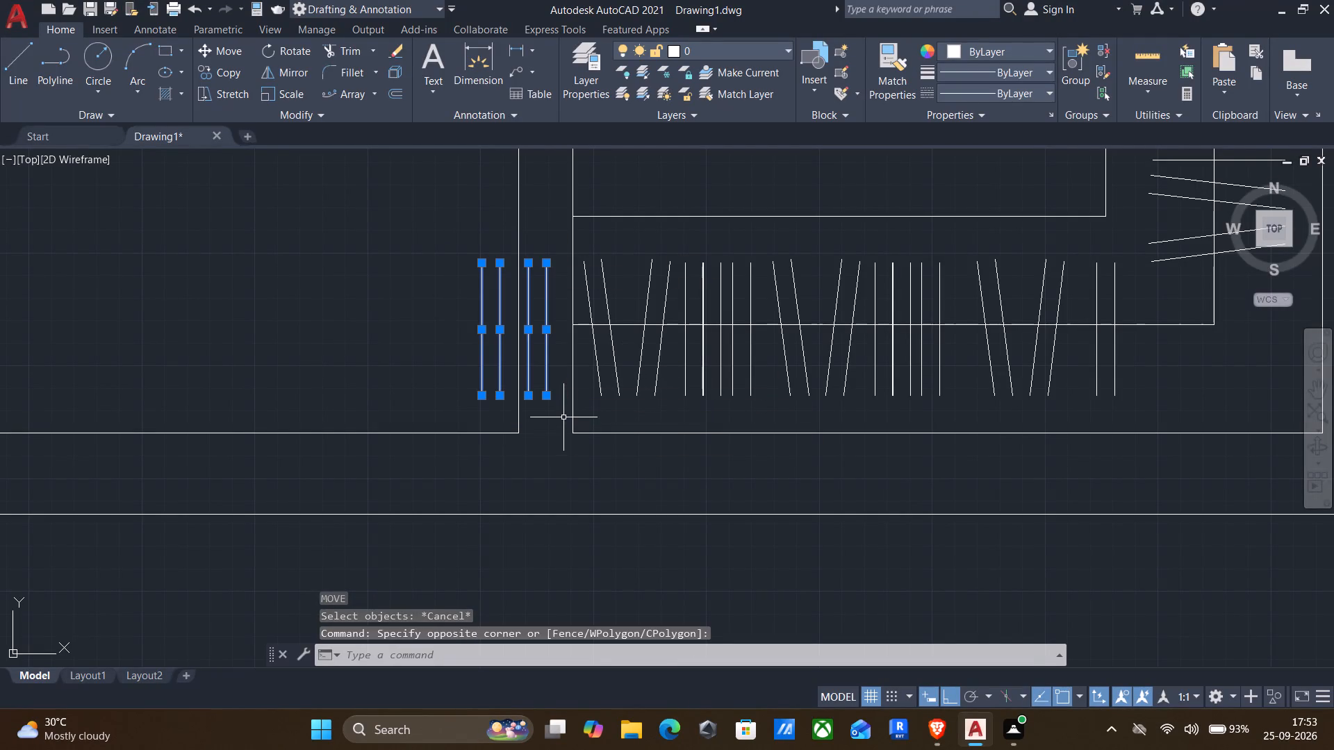
key(Delete)
Draw an outline 2' wide and about 6'-5" long against the vertical wall, from its corner with the horizontal partition northward.
scroll(567, 420, down, 2)
middle_drag(669, 430, 676, 500)
scroll(683, 479, down, 1)
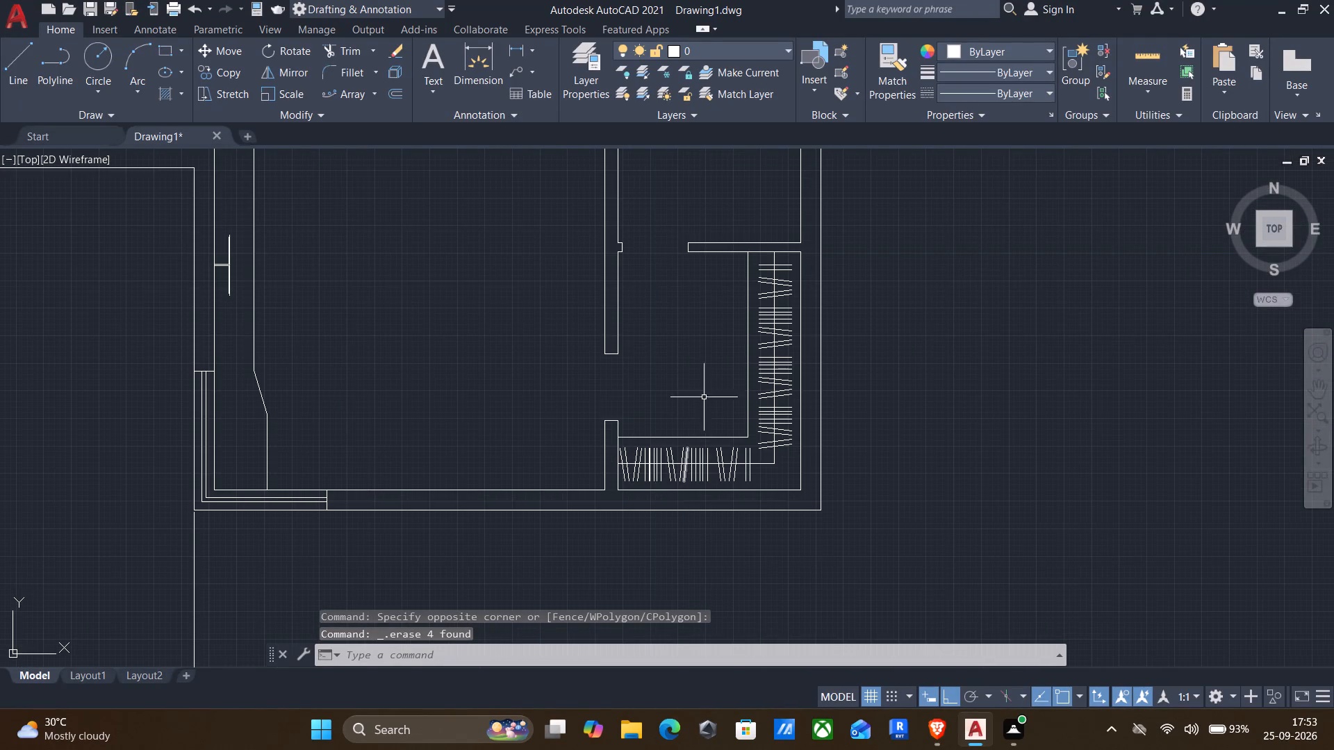
middle_drag(696, 383, 714, 419)
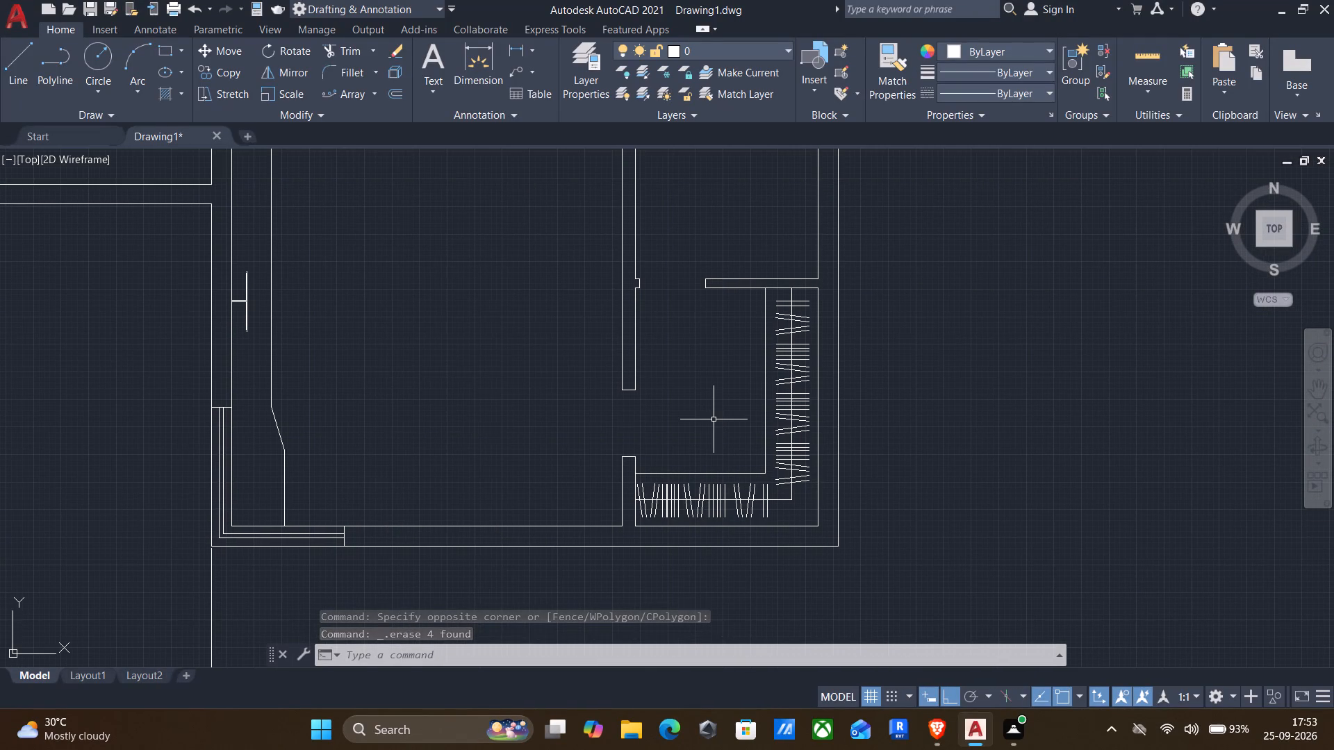
middle_drag(707, 428, 709, 325)
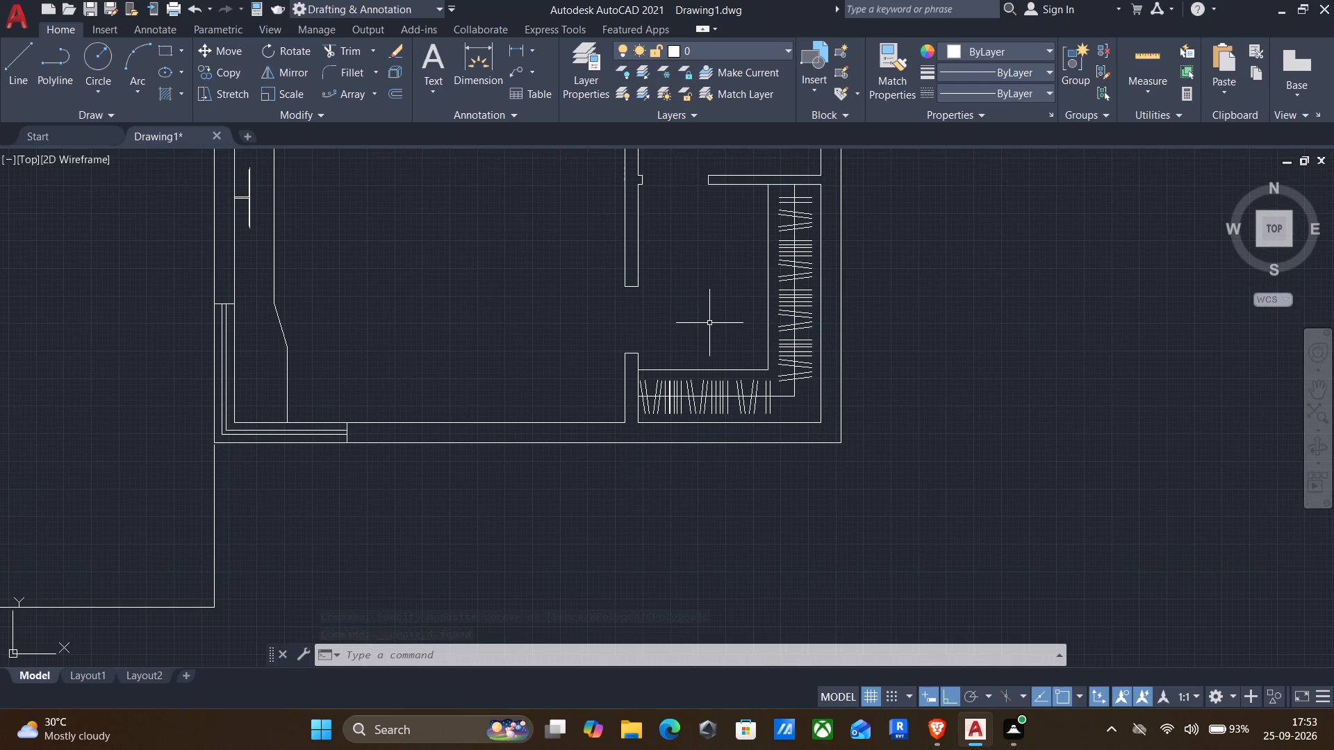
middle_click(569, 456)
middle_drag(468, 401, 464, 558)
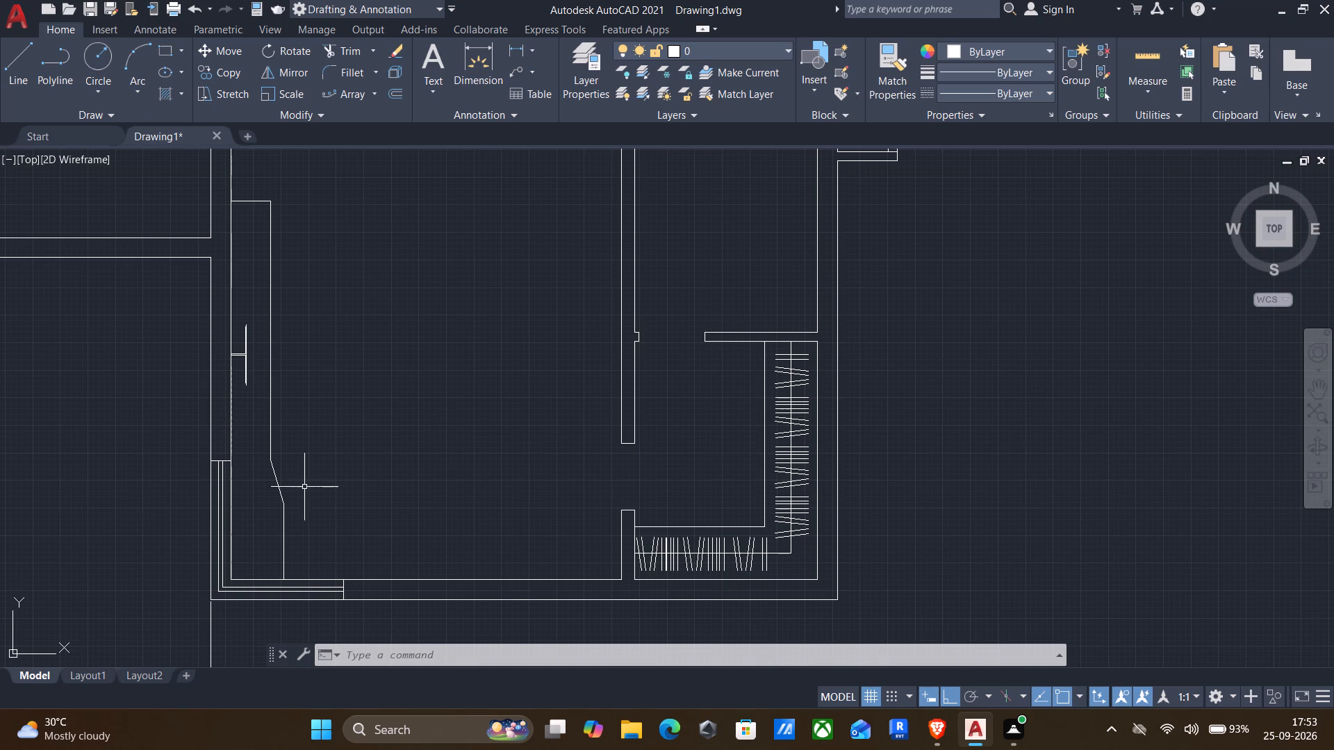
middle_drag(304, 487, 896, 551)
middle_drag(794, 508, 862, 678)
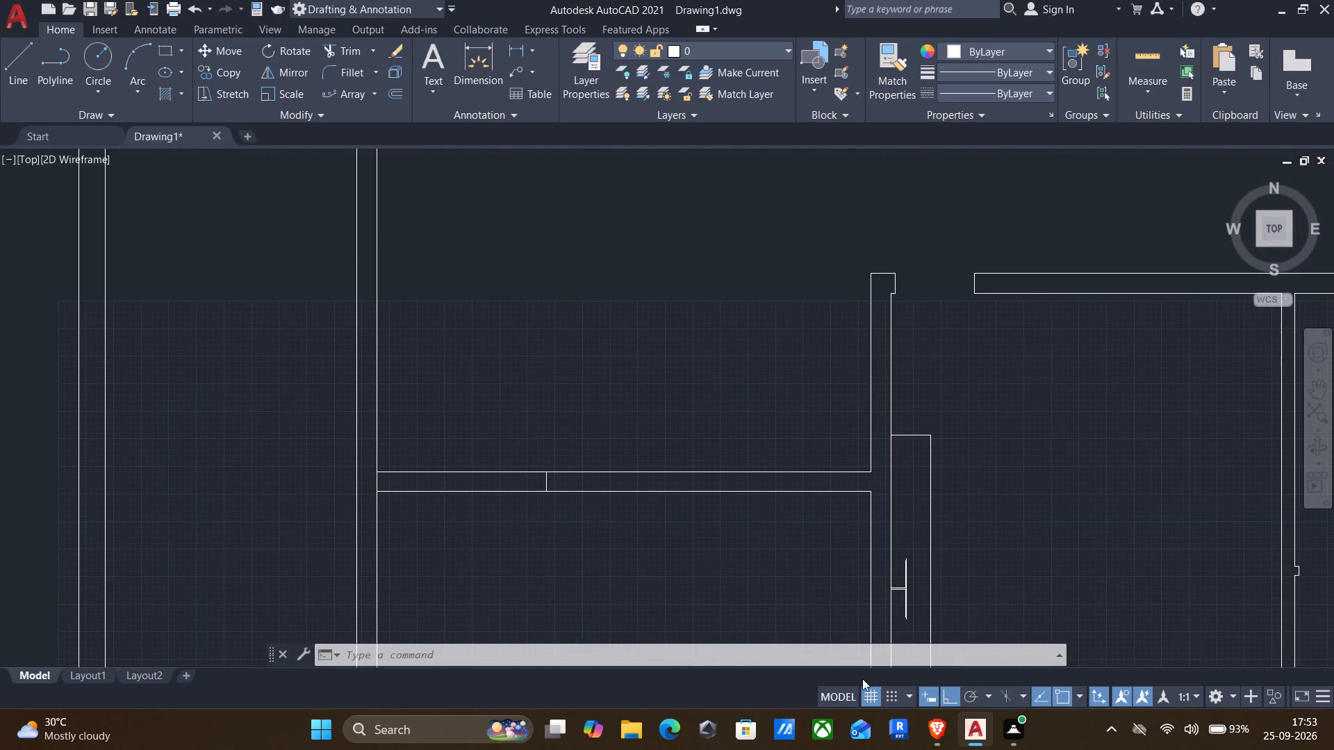
key(l)
key(Return)
scroll(855, 490, up, 3)
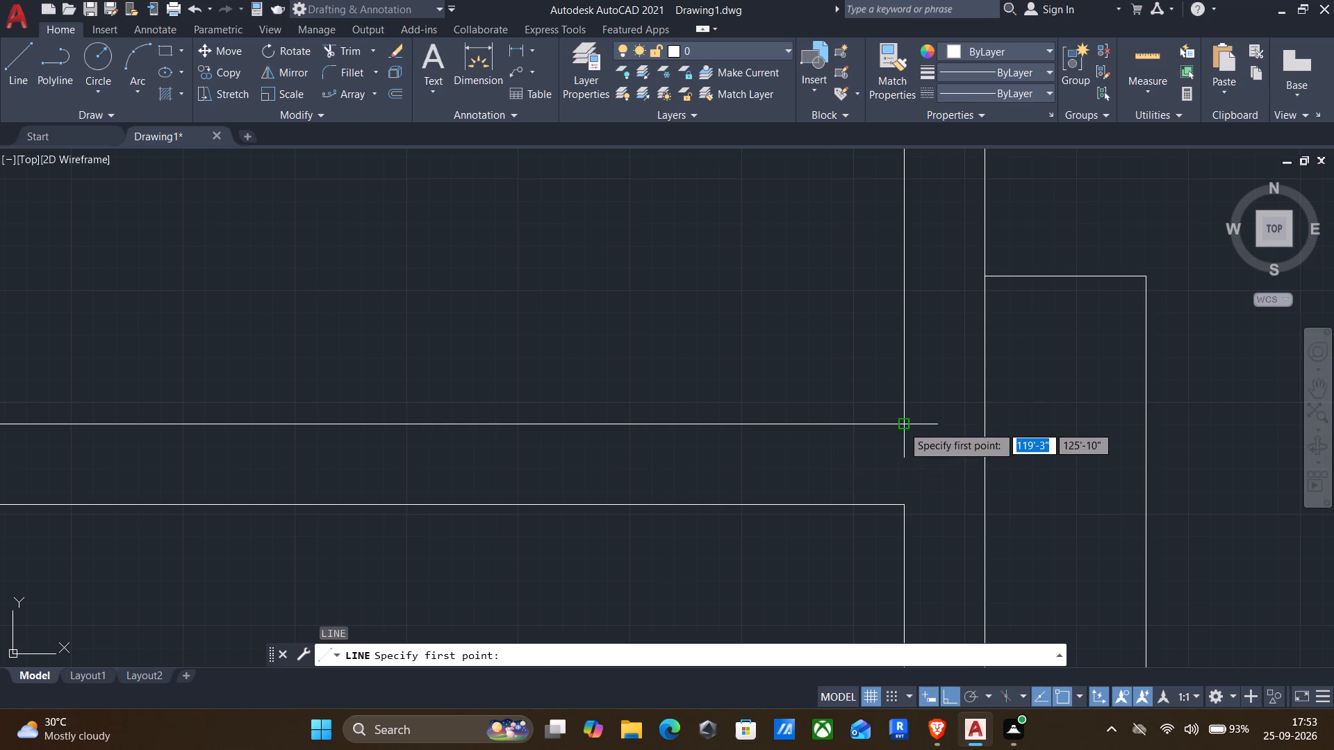
click(903, 426)
text(2')
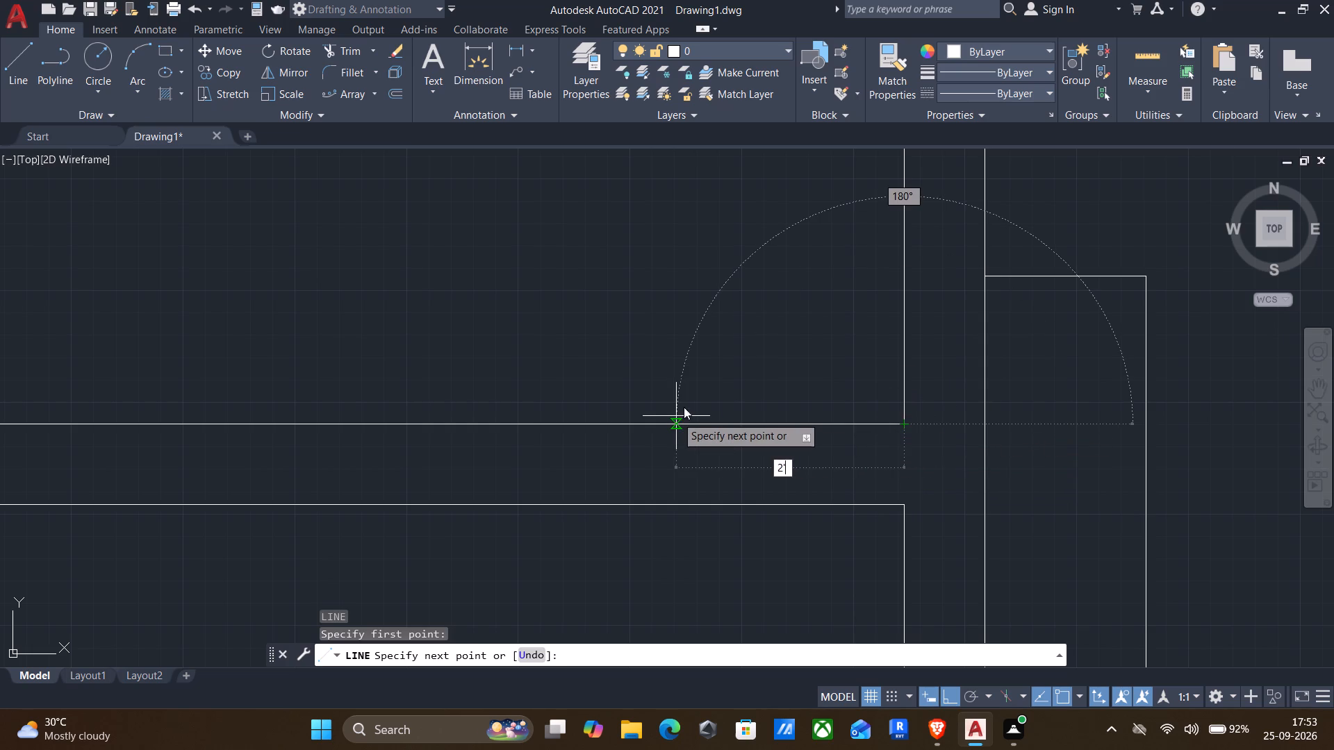
key(Return)
middle_drag(702, 301, 684, 539)
scroll(680, 401, down, 2)
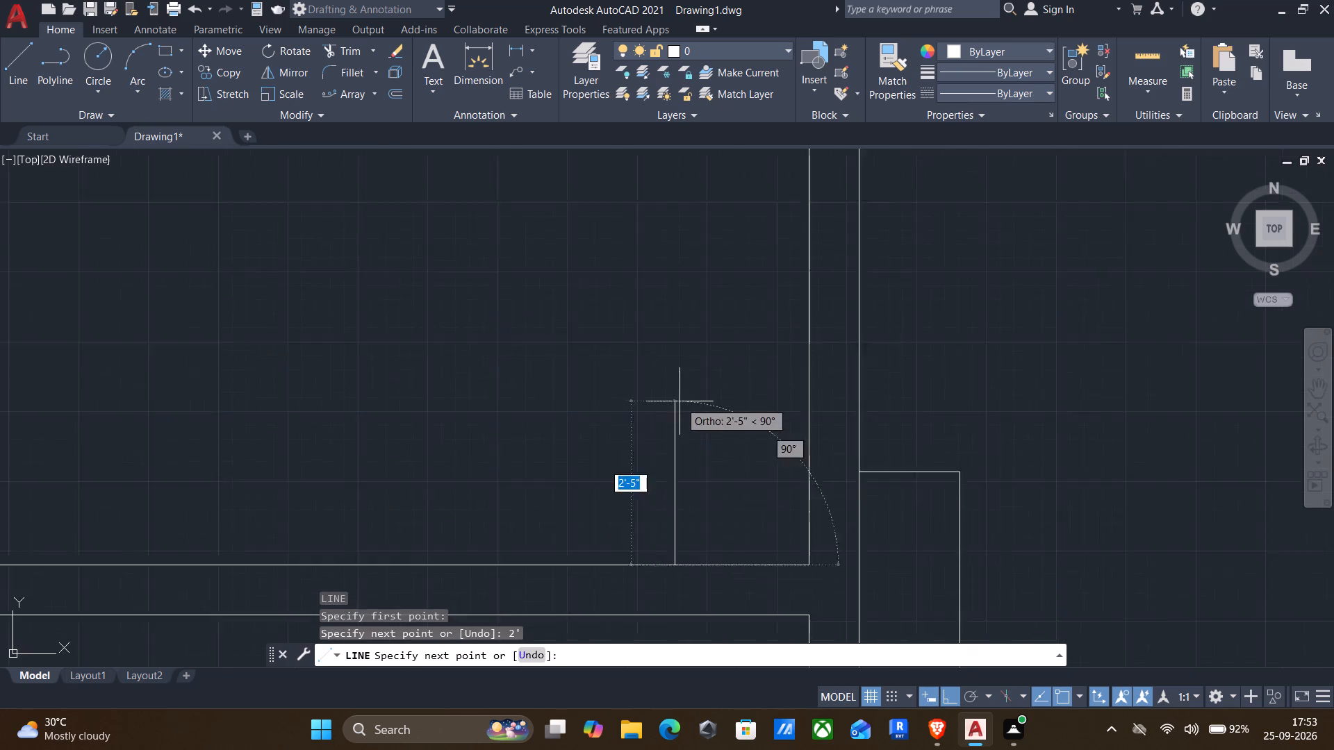
scroll(680, 401, down, 1)
scroll(680, 297, up, 1)
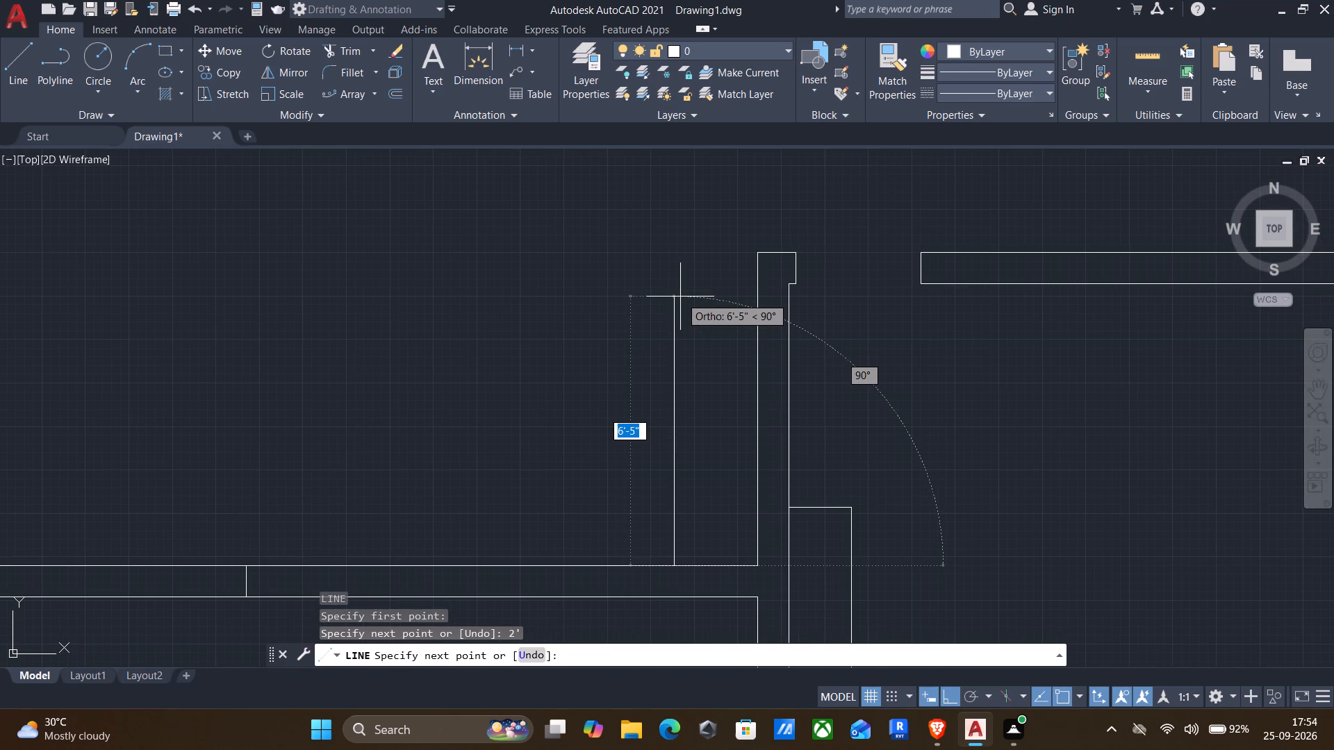
click(680, 297)
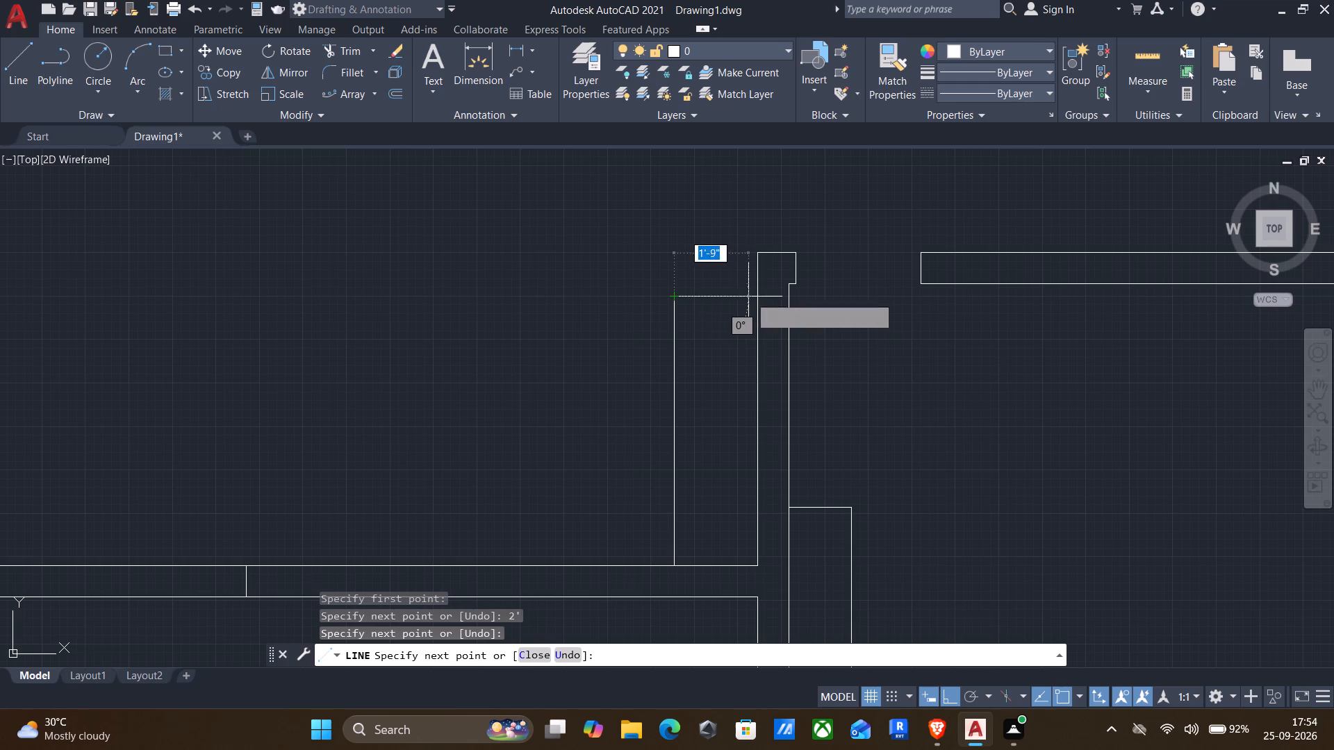
click(755, 293)
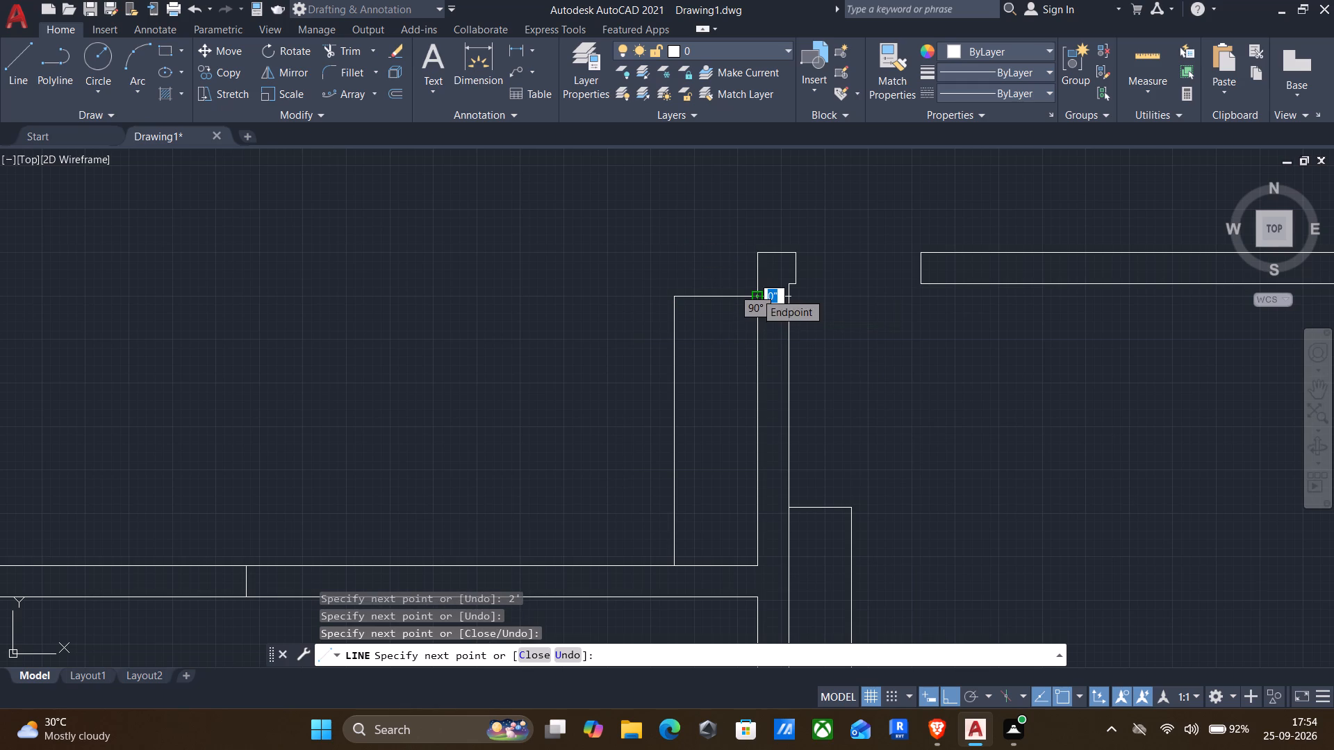
key(Return)
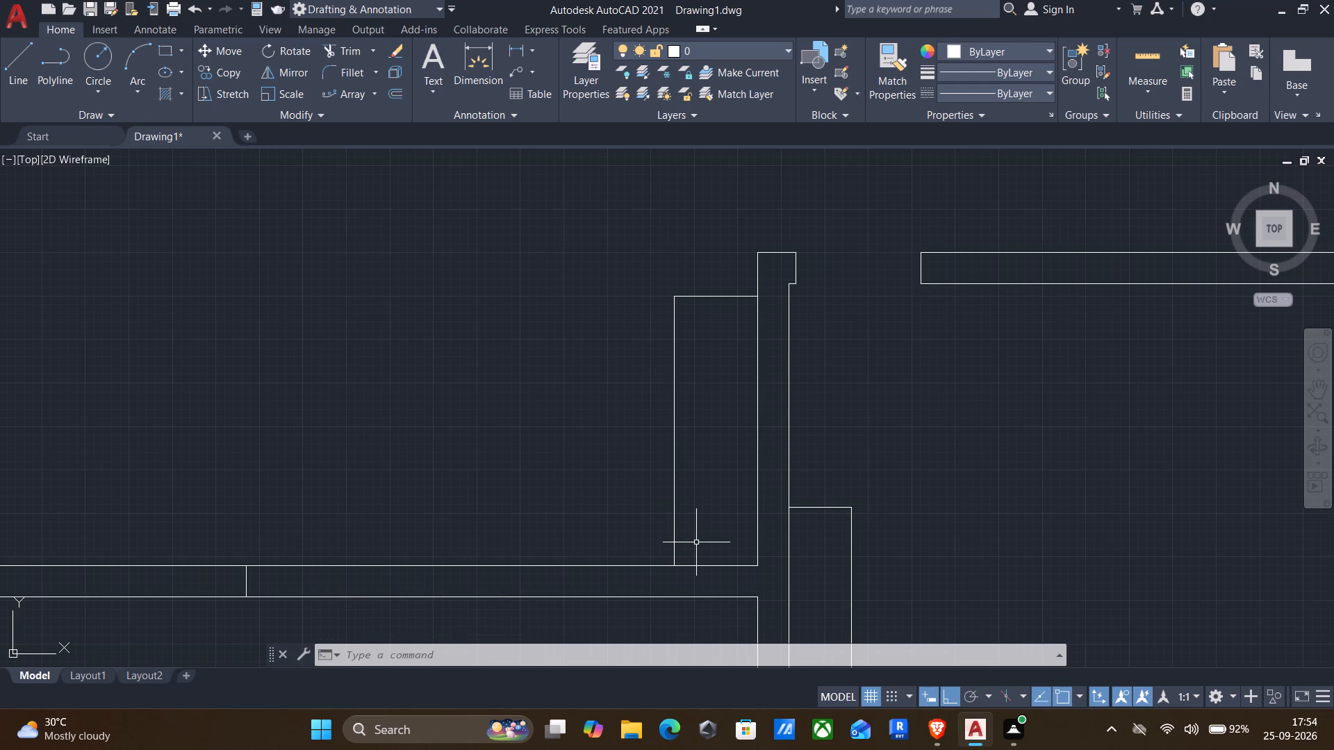
Draw a horizontal line across the lower part of the 2' wide outline, nearly level with the neighbouring counter's north edge.
key(l)
key(Return)
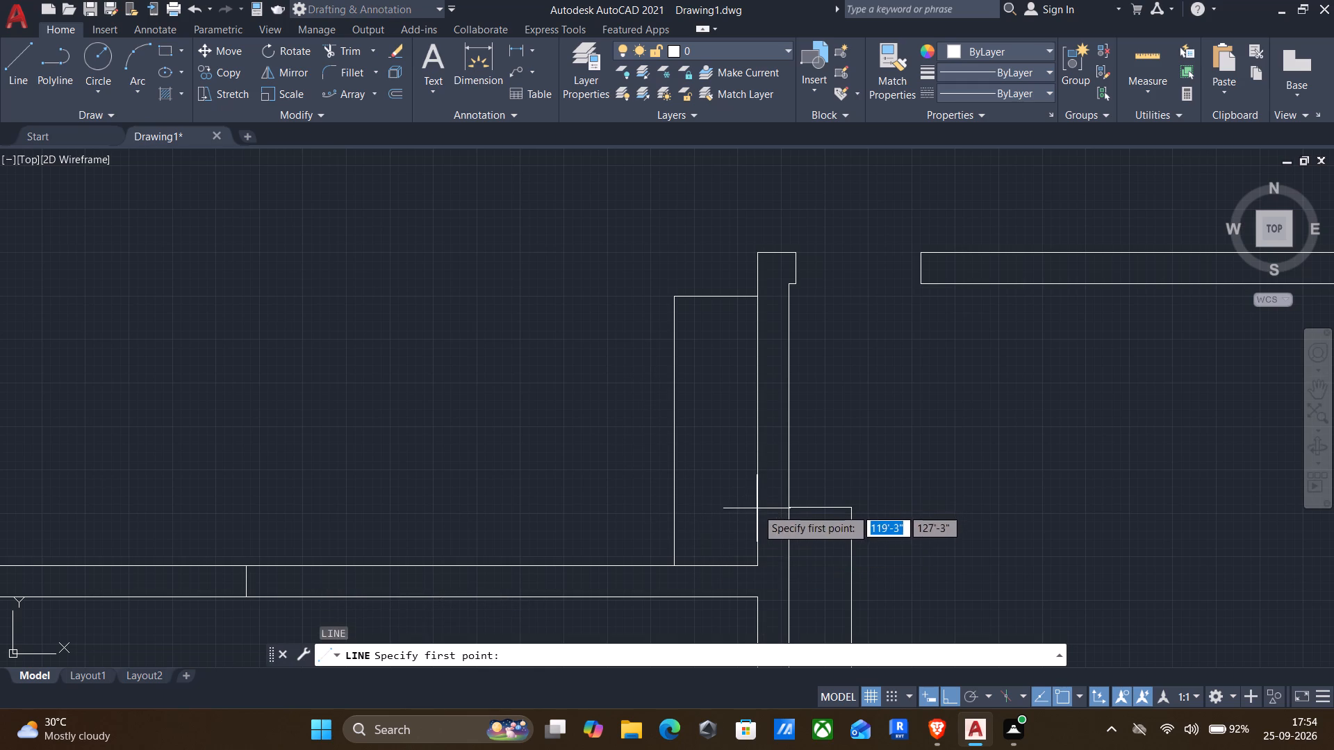
click(760, 510)
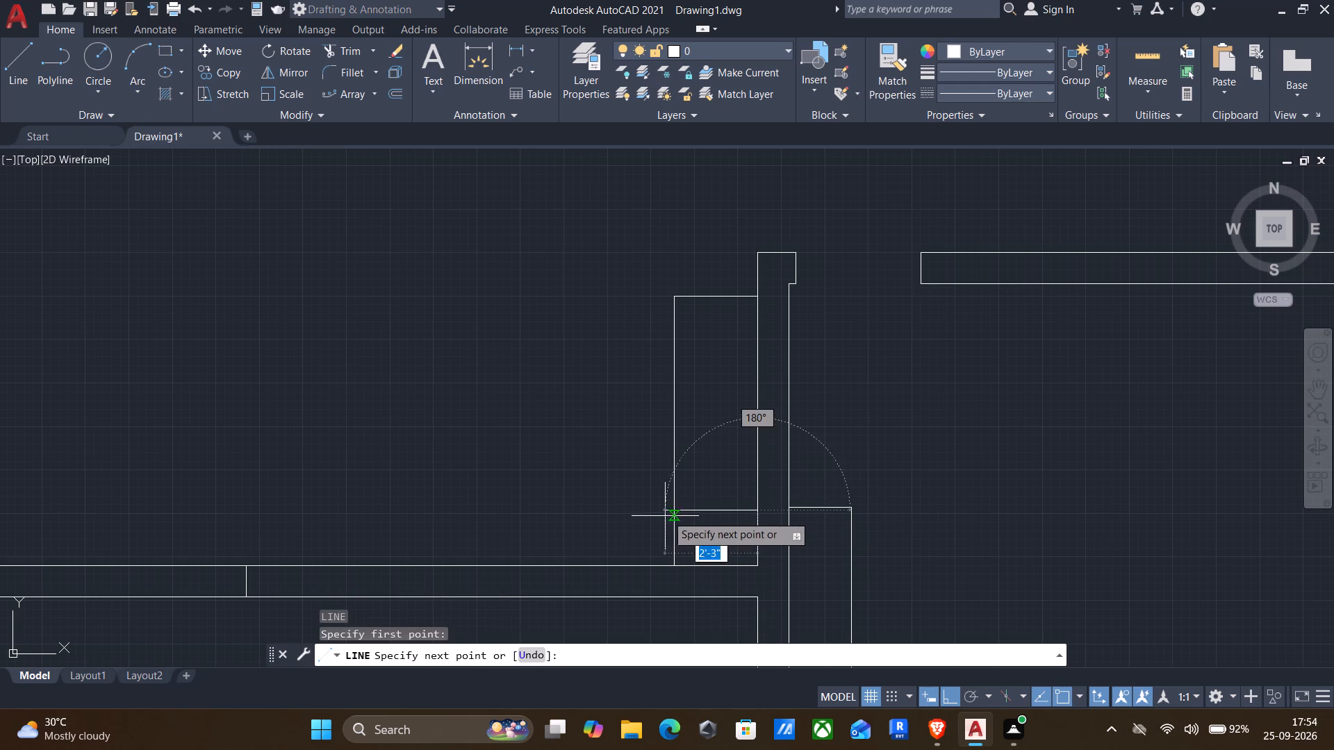
click(673, 506)
key(Return)
Trim the outline's west side below the new cross line so it stops short of the partition.
key(t)
key(r)
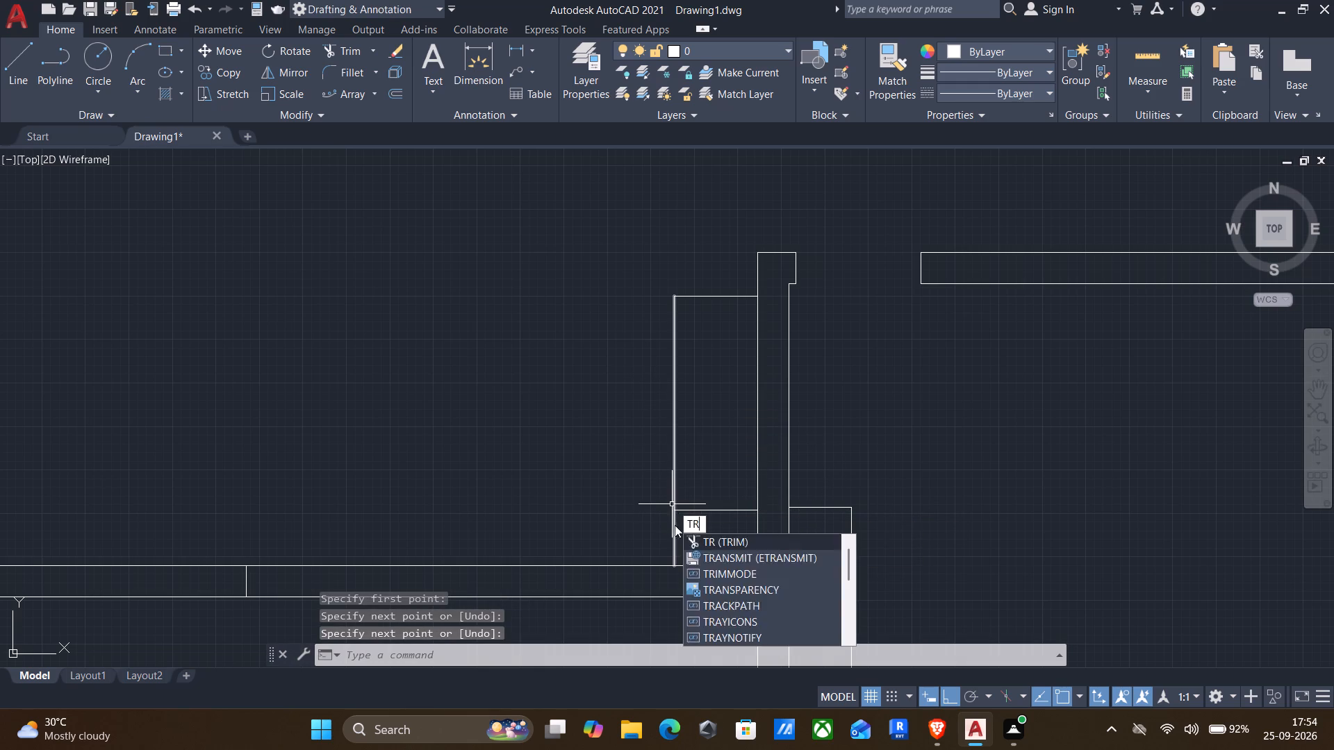
key(Return)
drag(682, 531, 611, 523)
scroll(609, 523, down, 2)
middle_drag(610, 482, 654, 421)
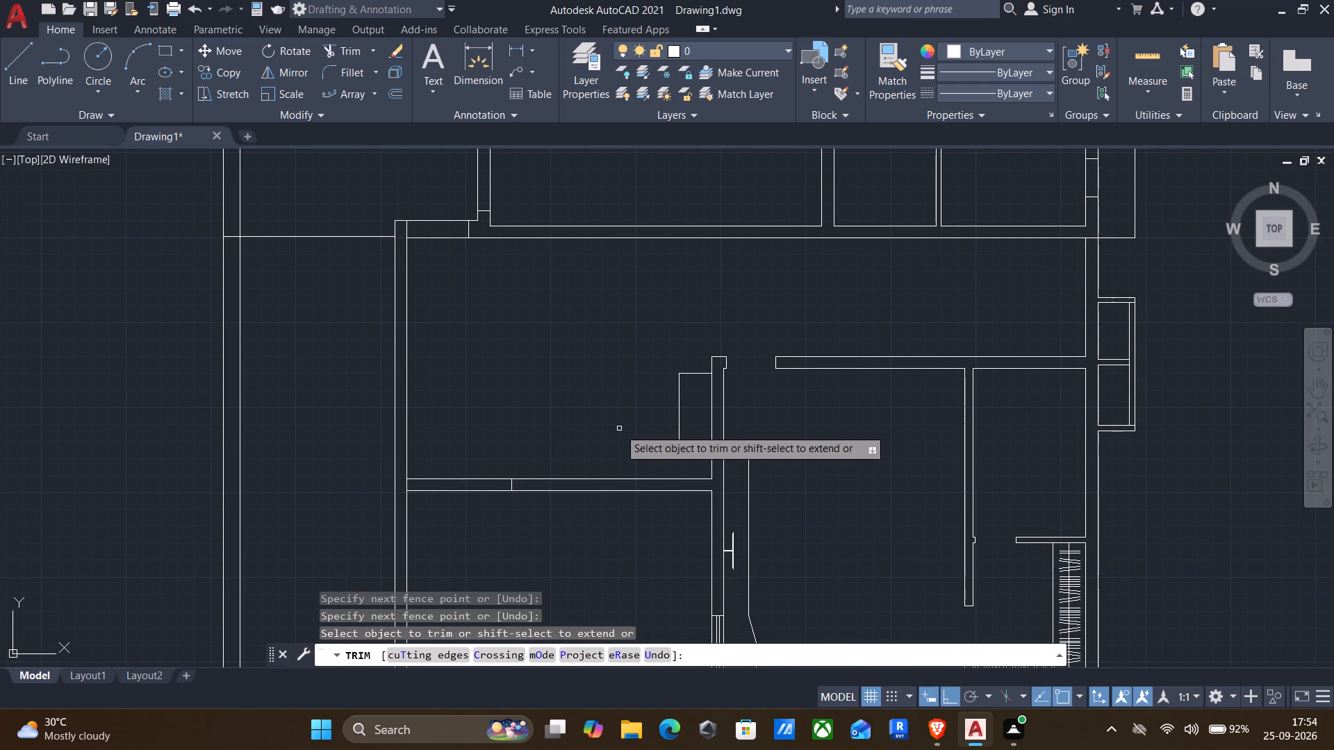
middle_drag(618, 428, 782, 322)
key(Return)
Draw a short line across the thickness of the horizontal partition, slightly west of the new outline.
key(l)
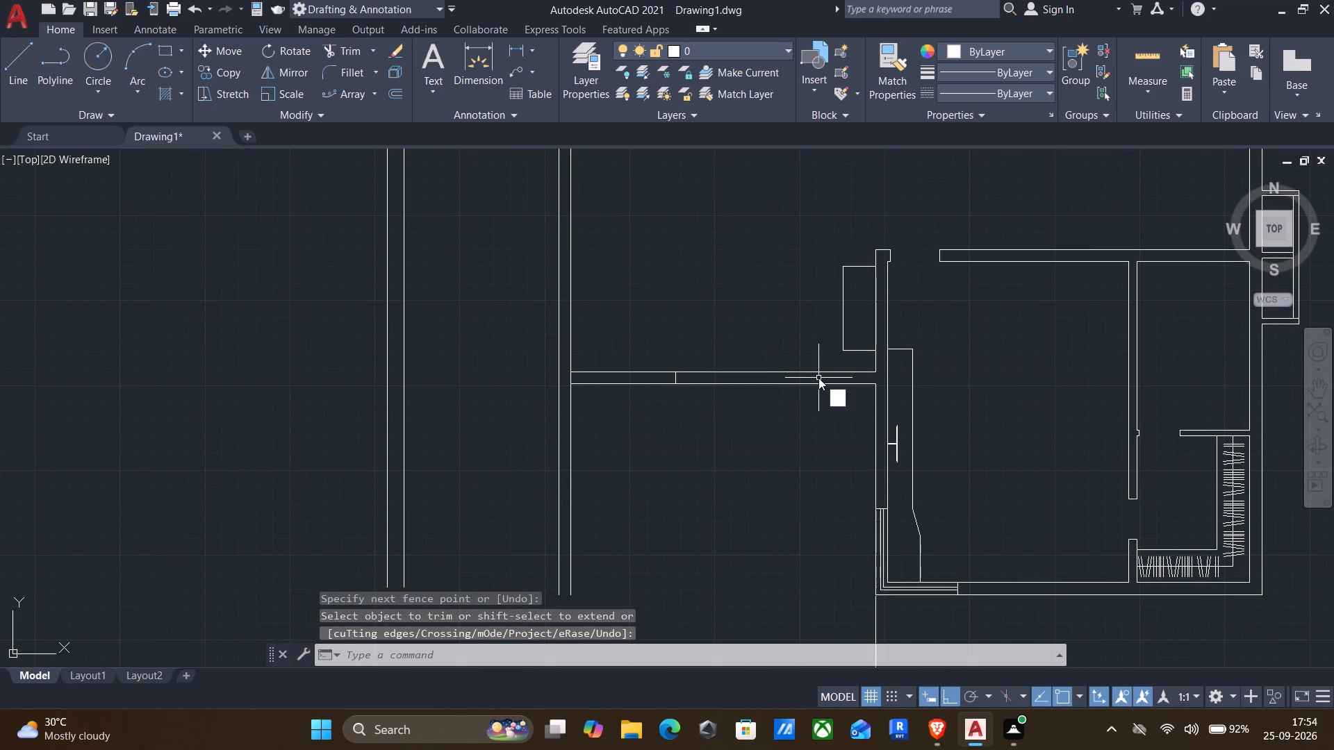
key(Return)
scroll(816, 378, up, 2)
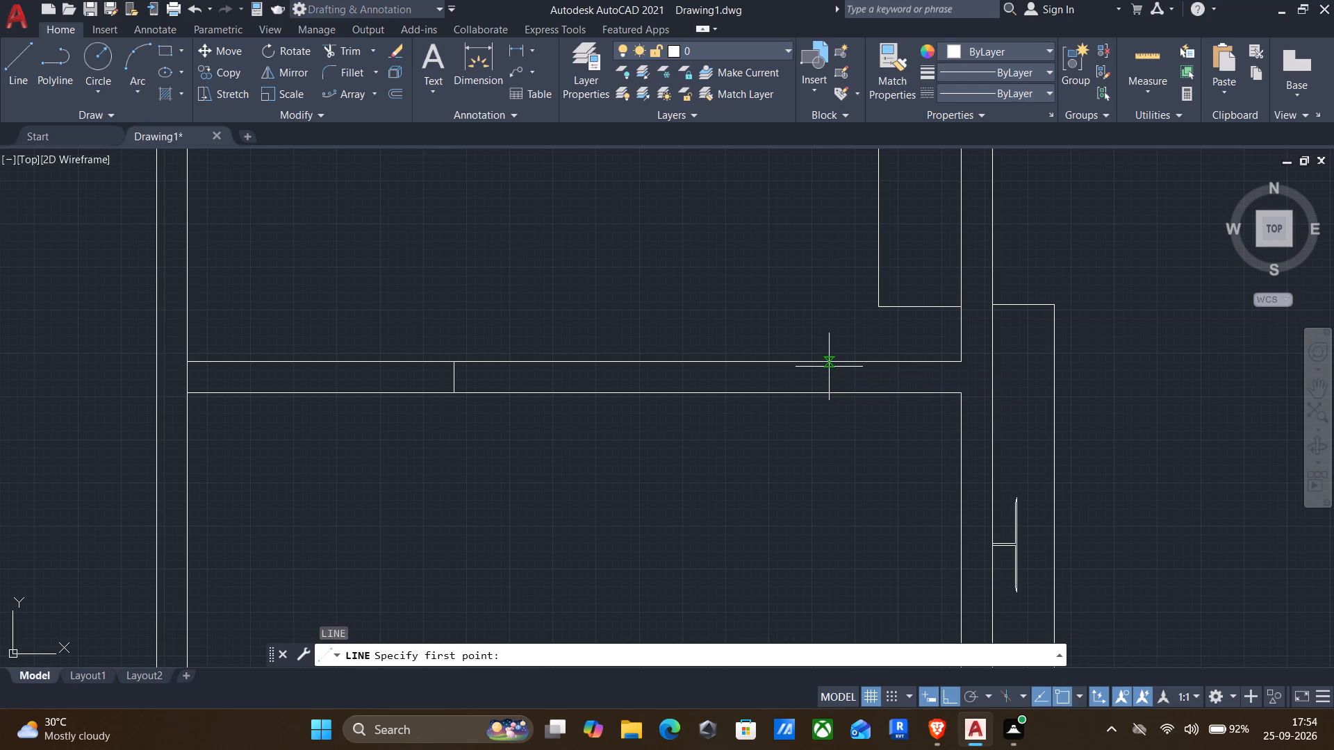
scroll(829, 367, up, 2)
click(899, 356)
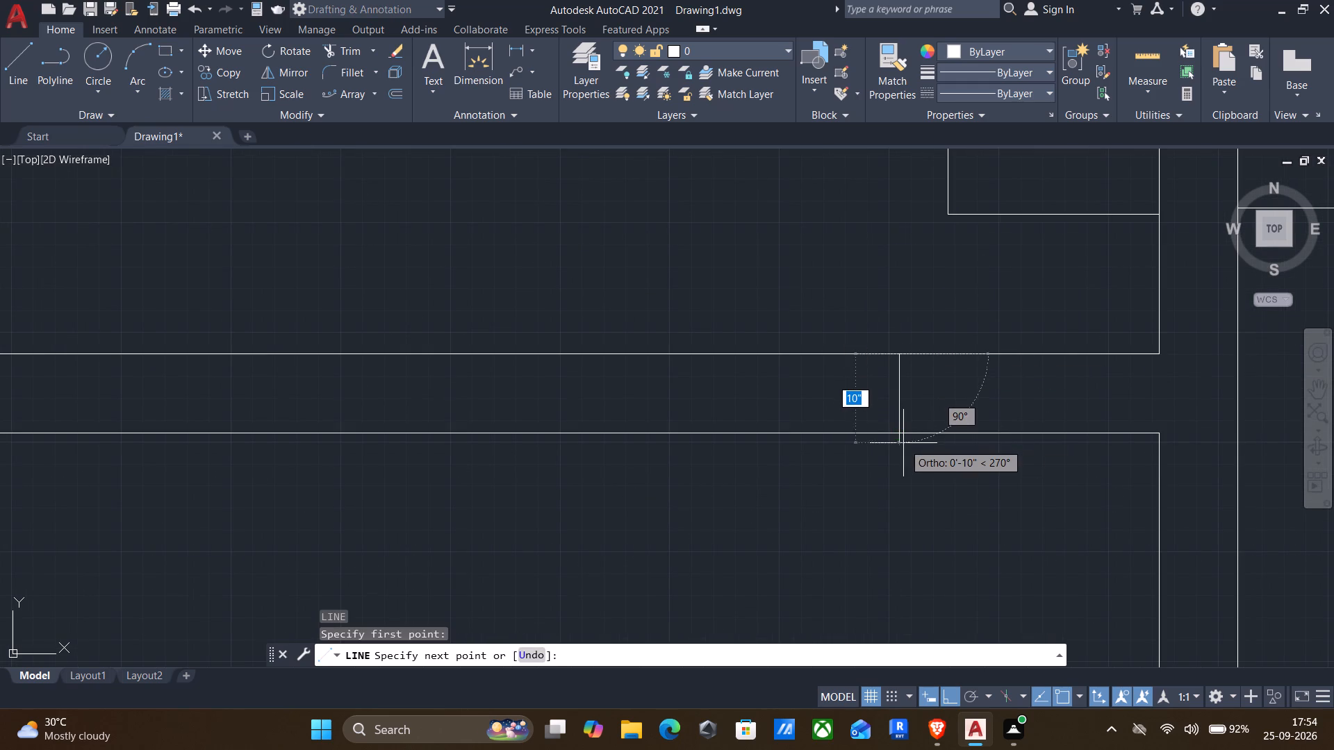
click(903, 436)
key(Return)
Offset the short line across the horizontal partition 3' to the west.
key(o)
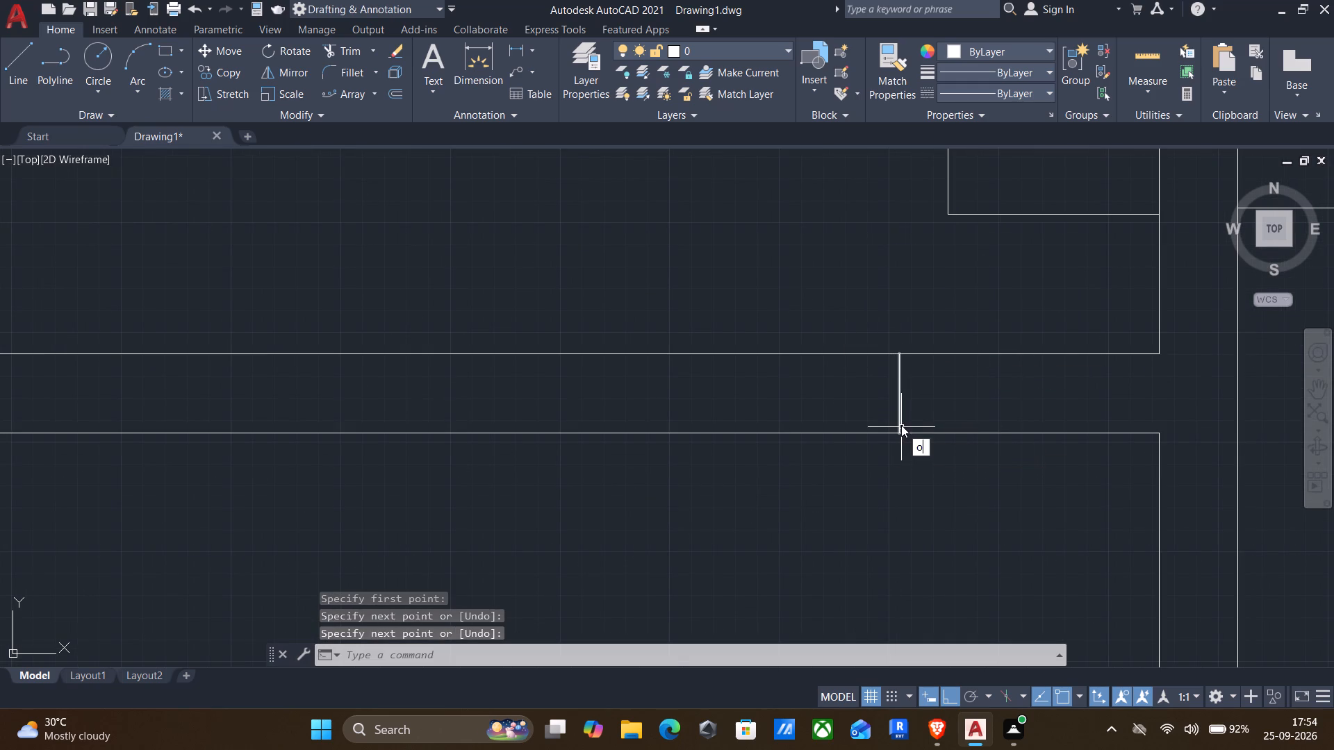
key(Return)
click(911, 403)
click(846, 405)
click(900, 374)
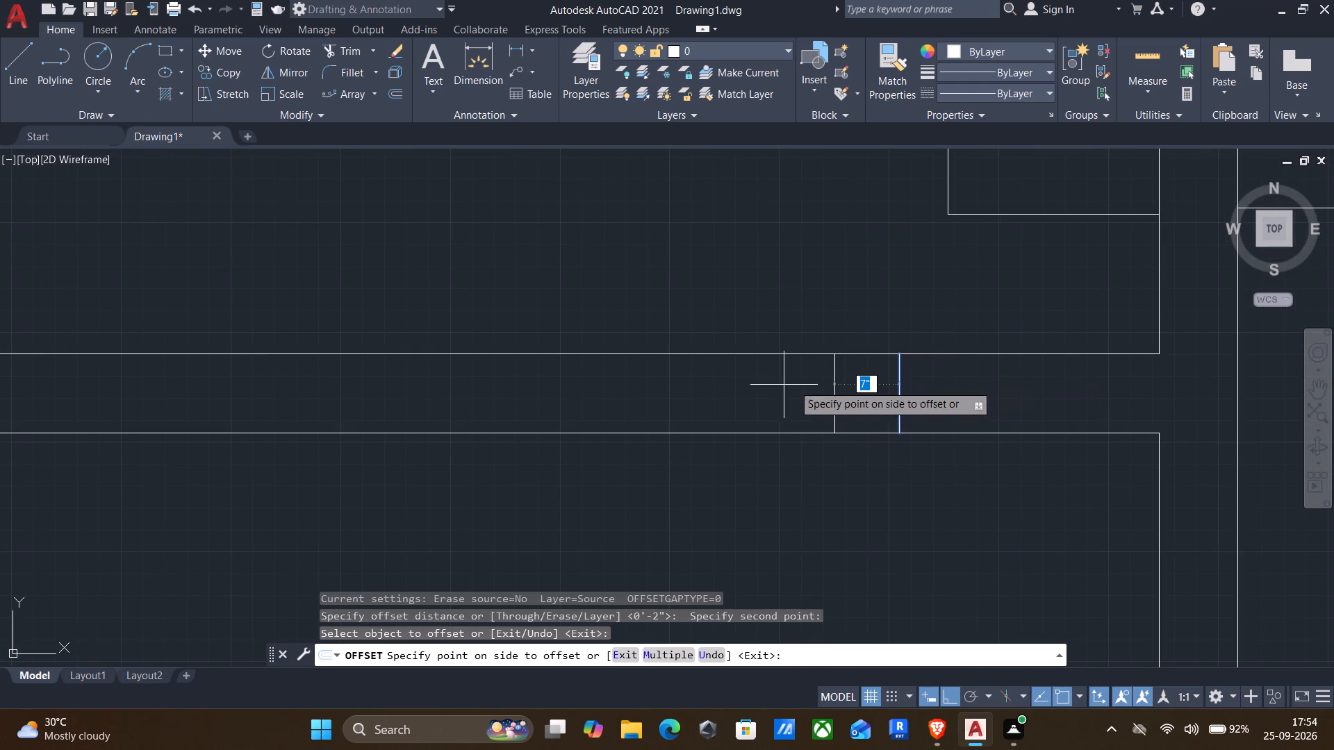
key(3)
key(apostrophe)
key(Return)
scroll(738, 406, down, 2)
middle_drag(745, 446, 803, 411)
key(Return)
Trim both partition lines between the two short cross lines to open a 3' wide gap.
text(tr)
key(Return)
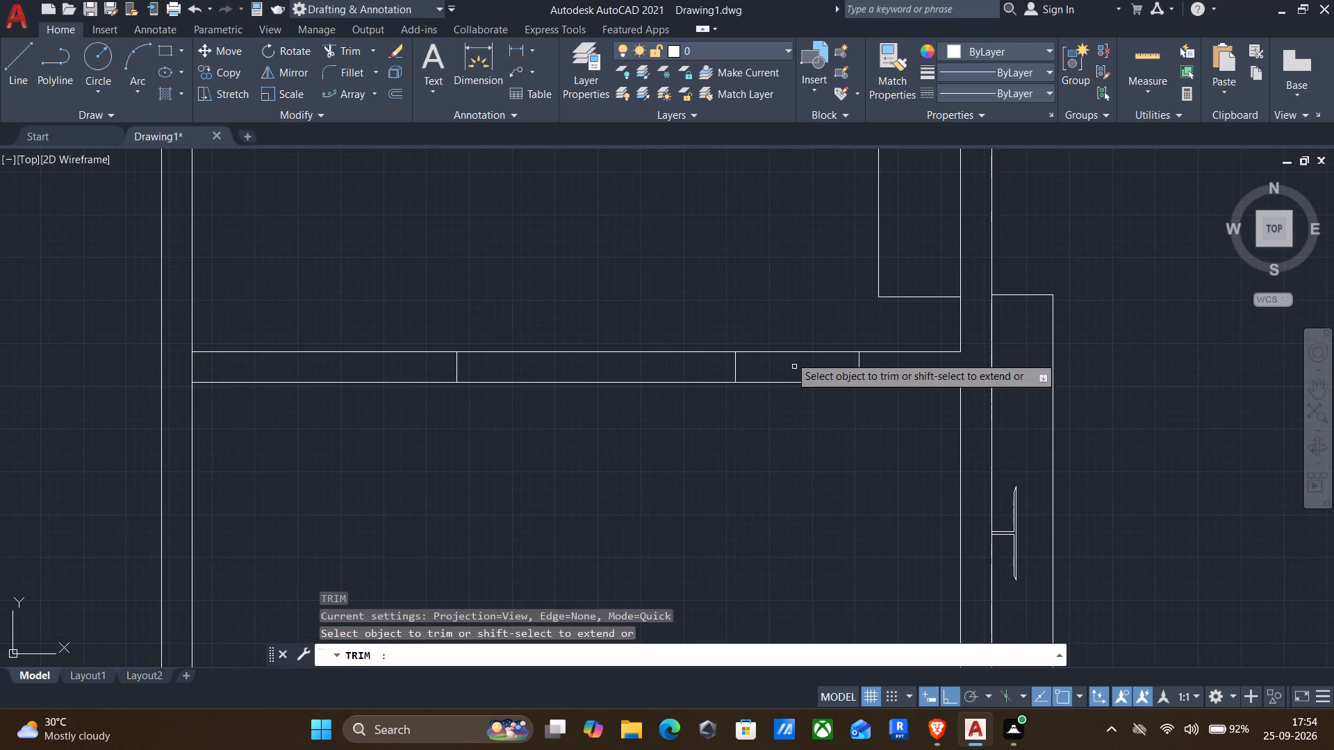
drag(784, 324, 770, 469)
middle_drag(771, 469, 832, 465)
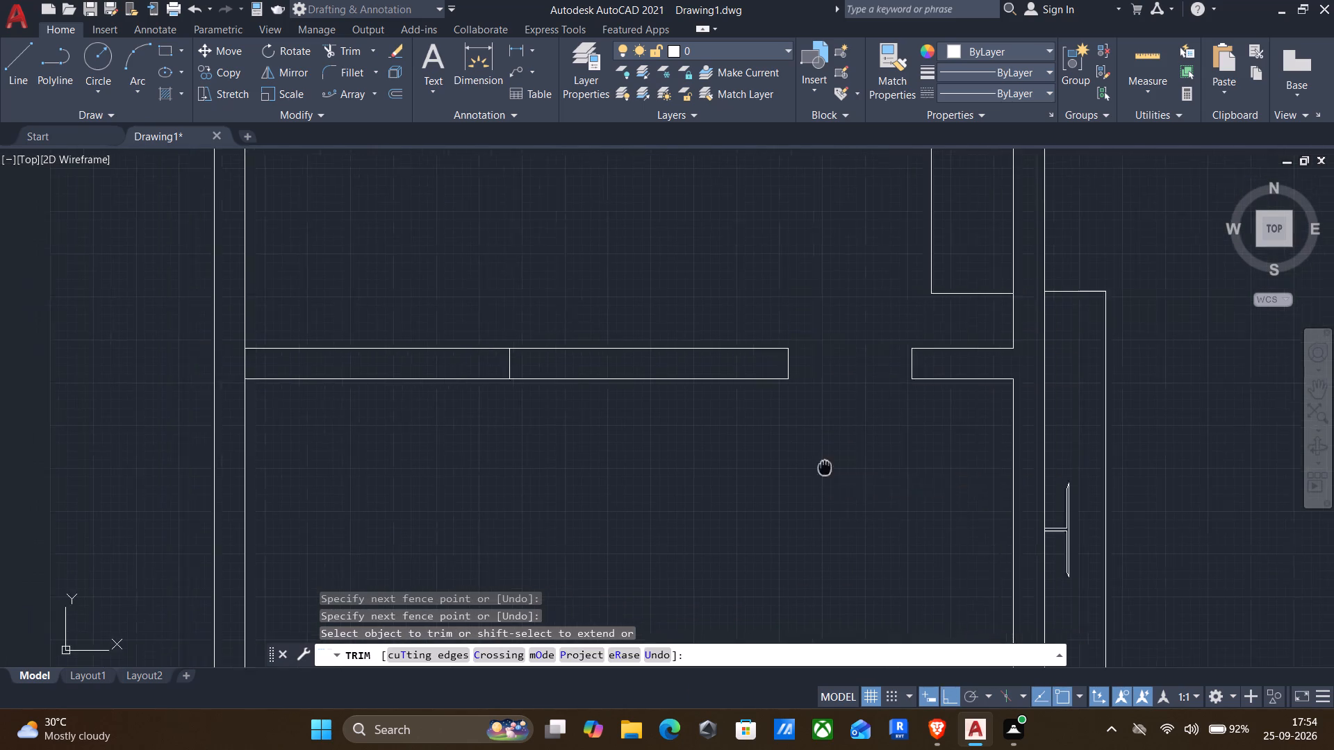
middle_drag(832, 465, 857, 458)
middle_drag(691, 490, 777, 488)
key(Return)
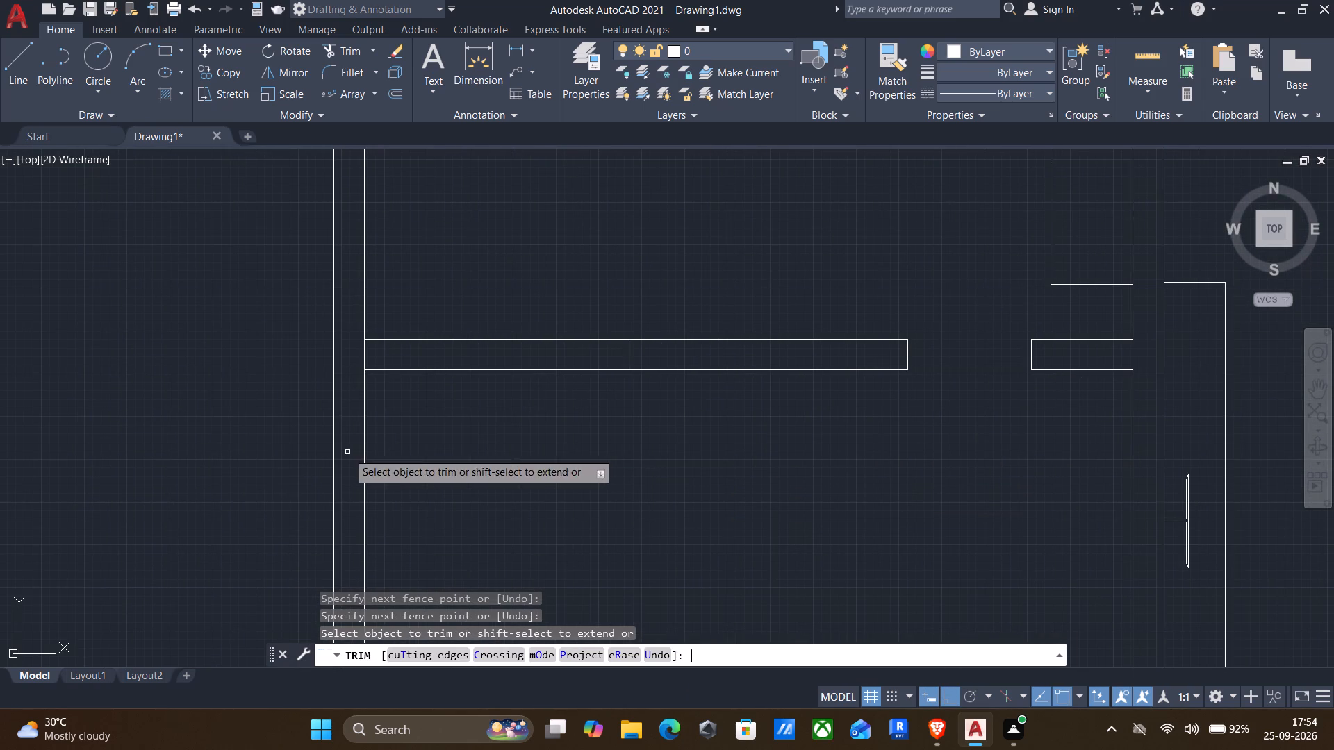
Draw a centre line along the partition's western segment, from the dividing line's midpoint to the west wall.
key(l)
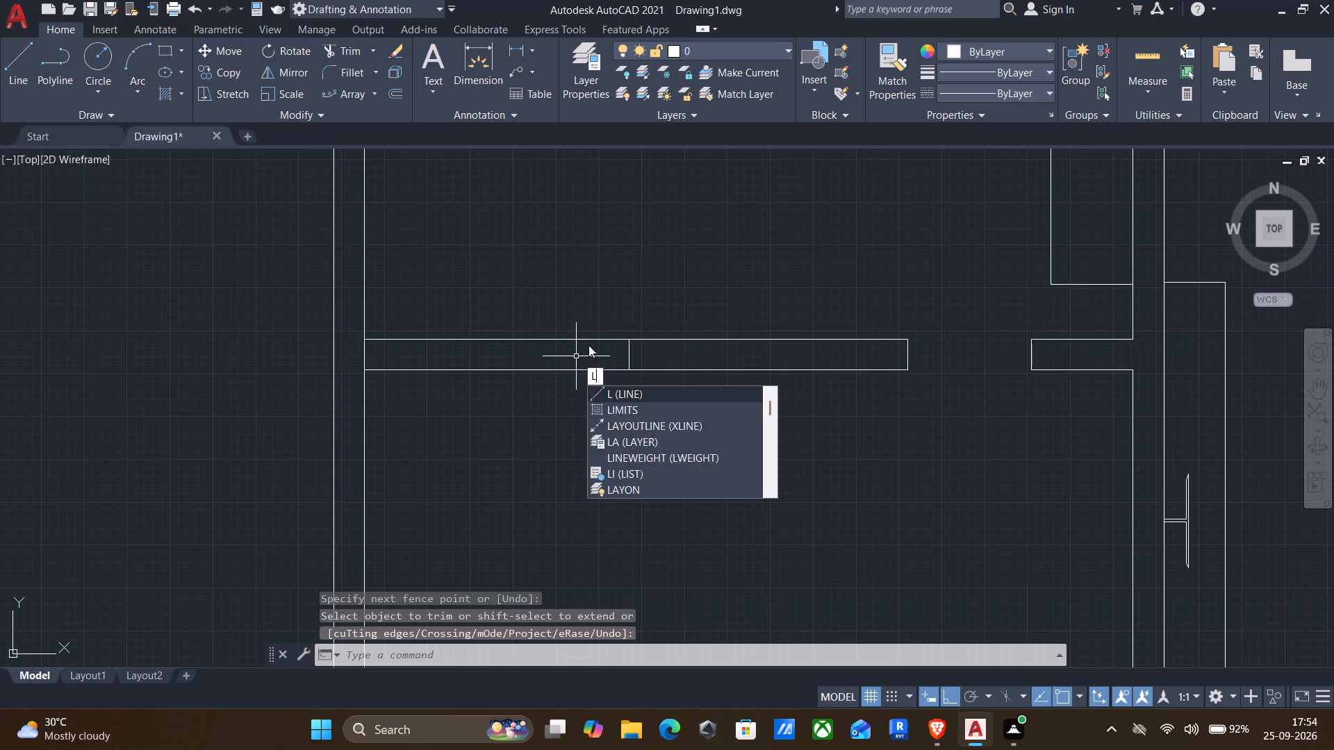
key(Return)
click(633, 358)
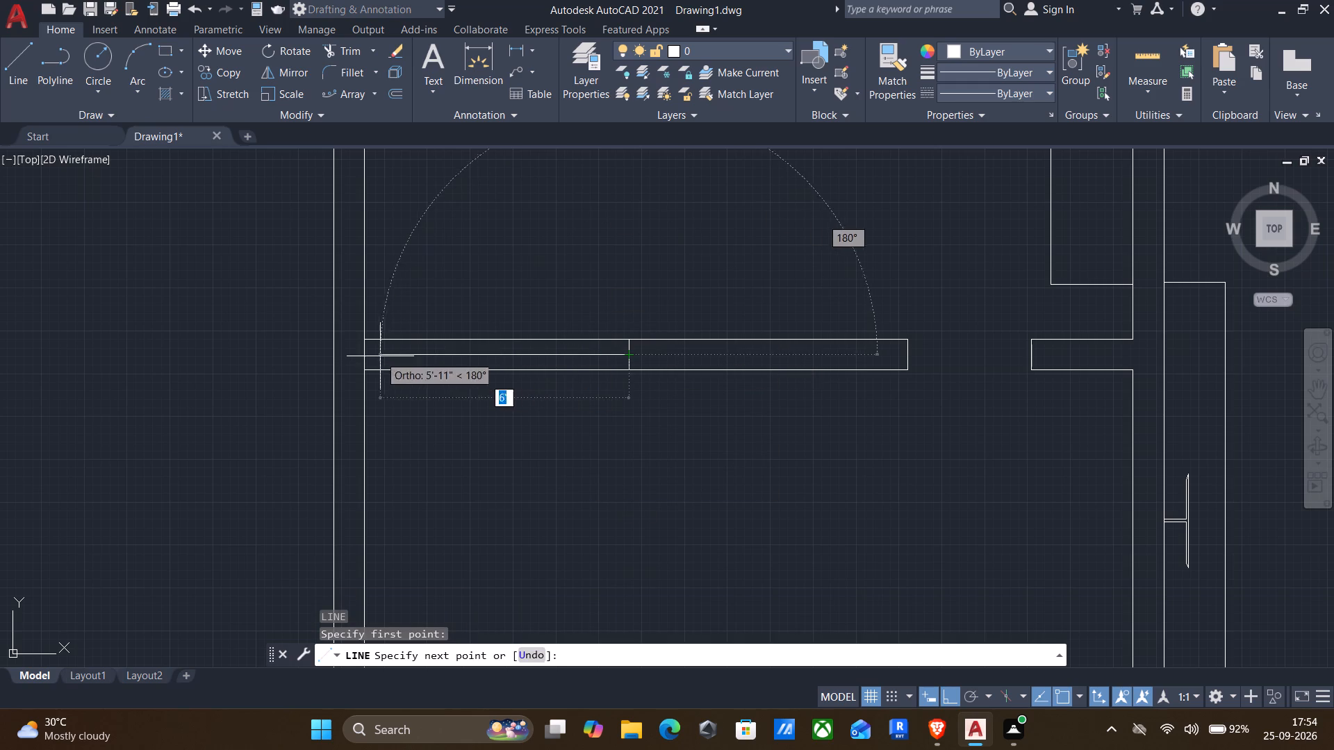
click(366, 353)
key(Return)
Offset the centre line in the partition's western segment 1" to the north and 1" to the south.
key(o)
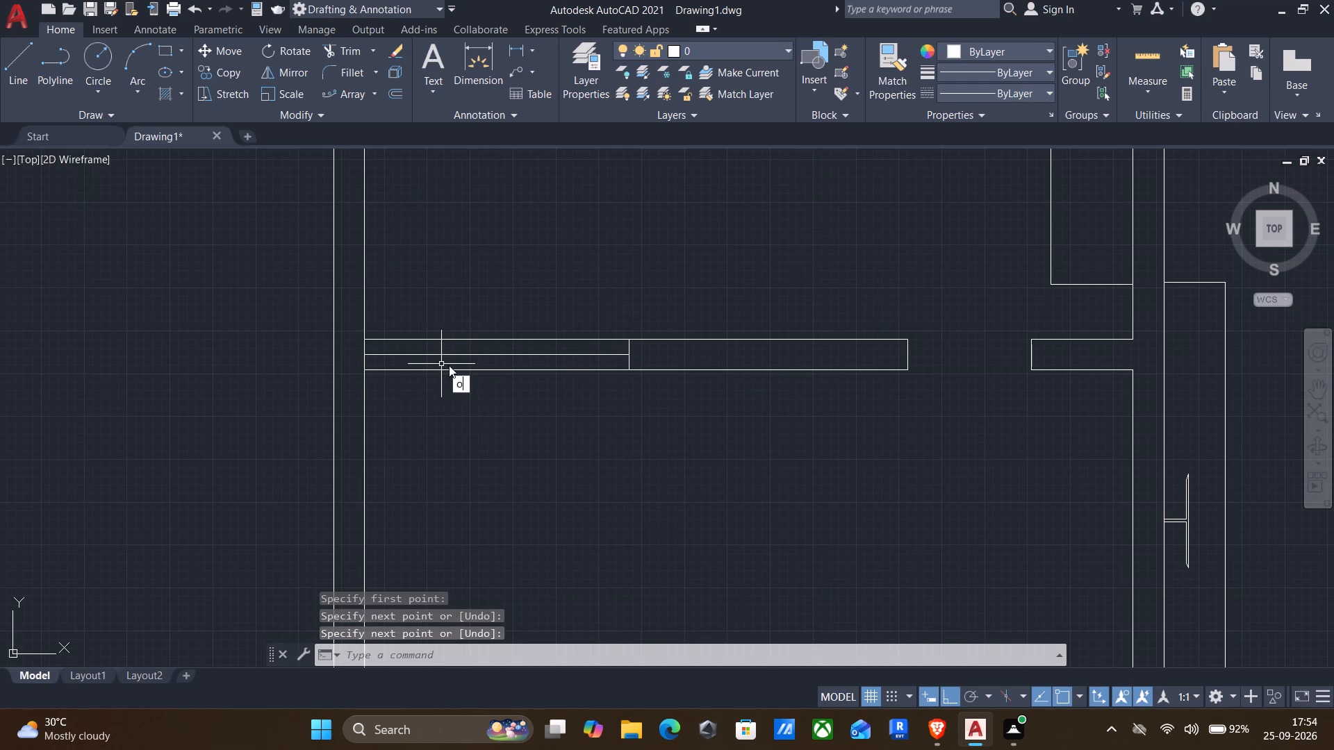
key(Return)
scroll(452, 368, up, 3)
drag(454, 369, 484, 322)
click(502, 256)
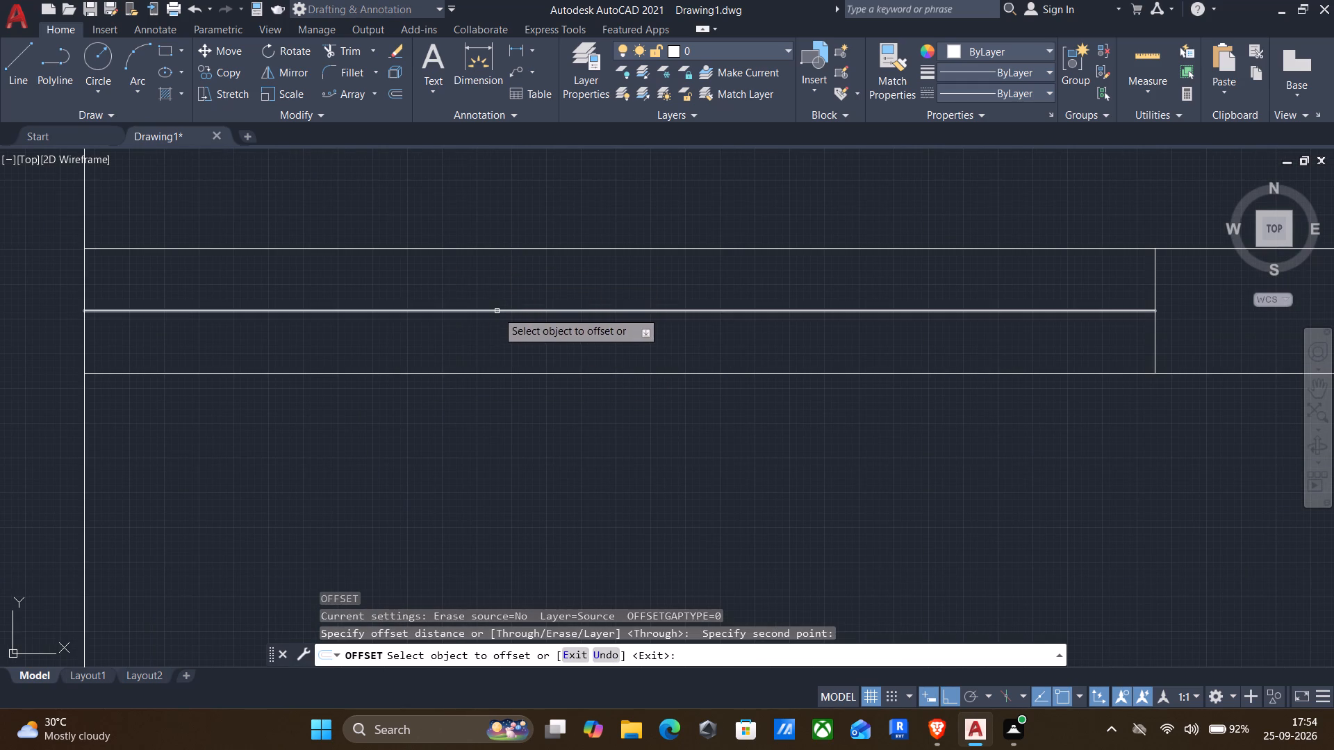
click(497, 311)
text(1")
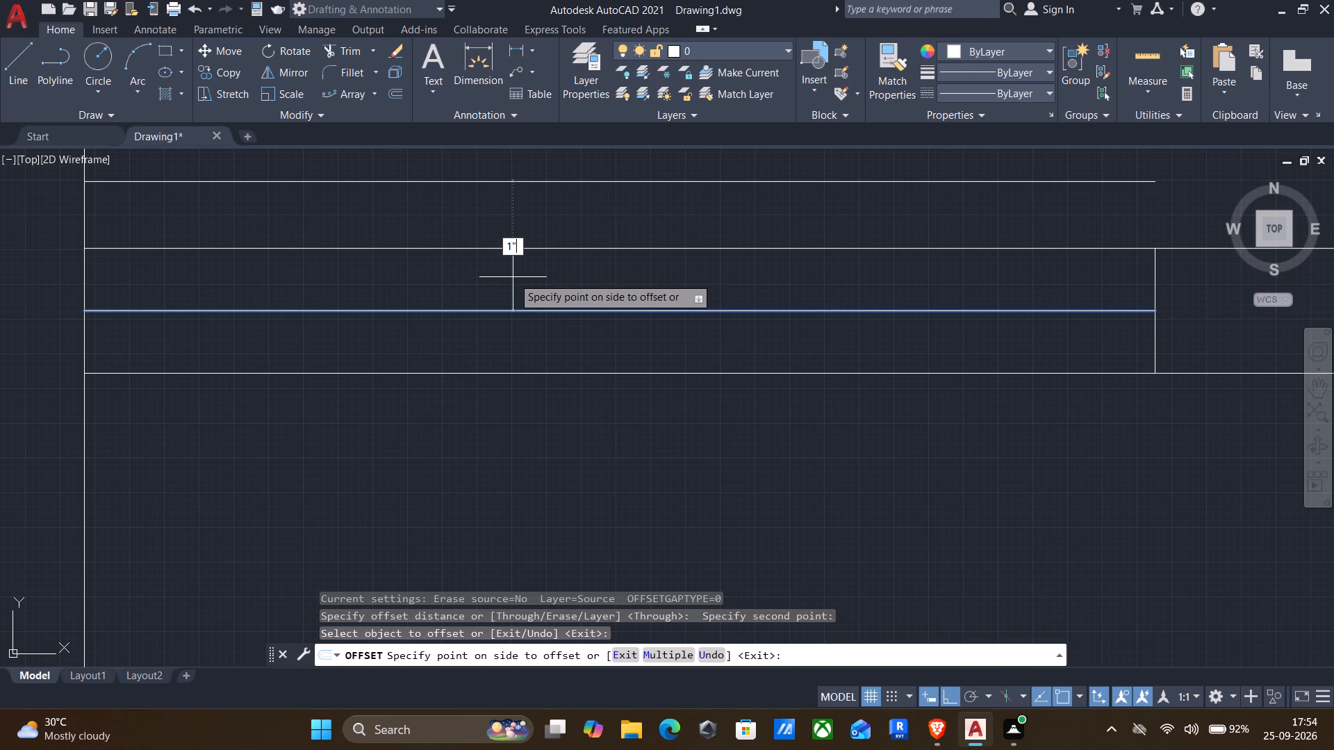
key(Return)
click(559, 309)
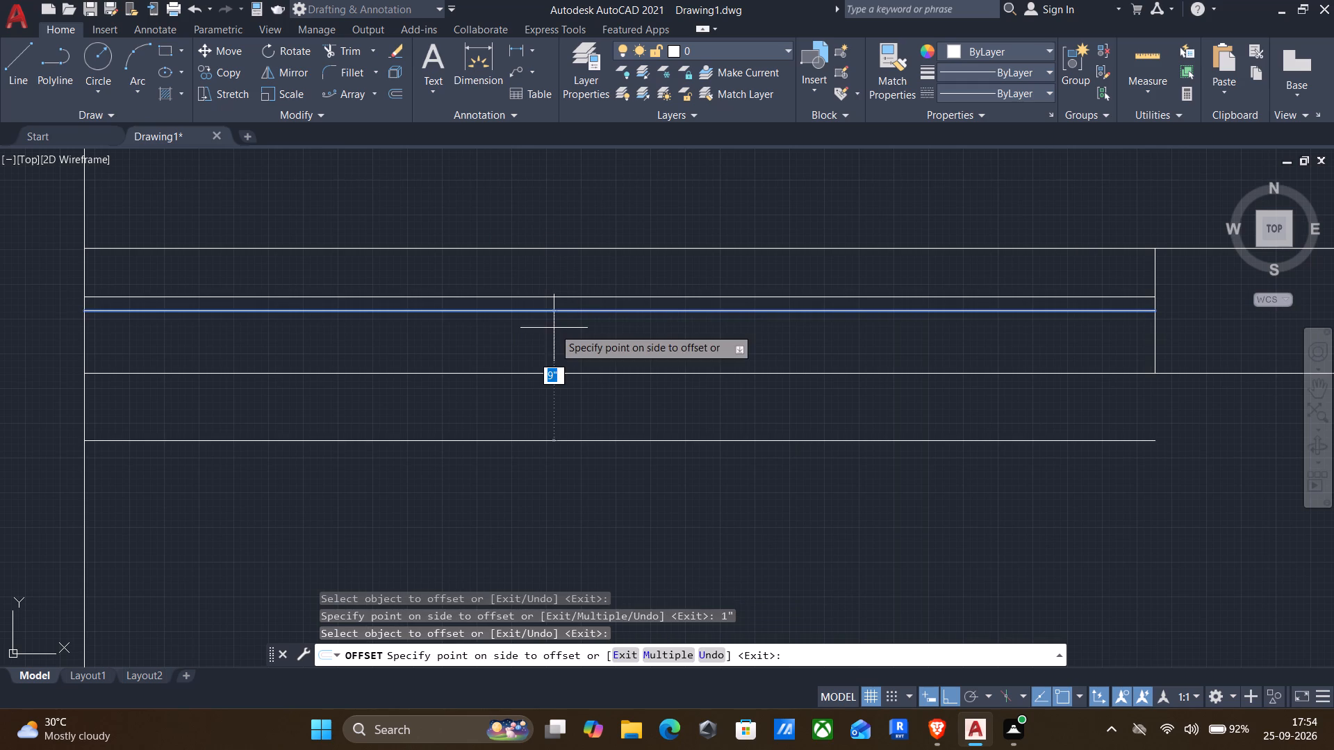
text(1")
key(Return)
key(Return)
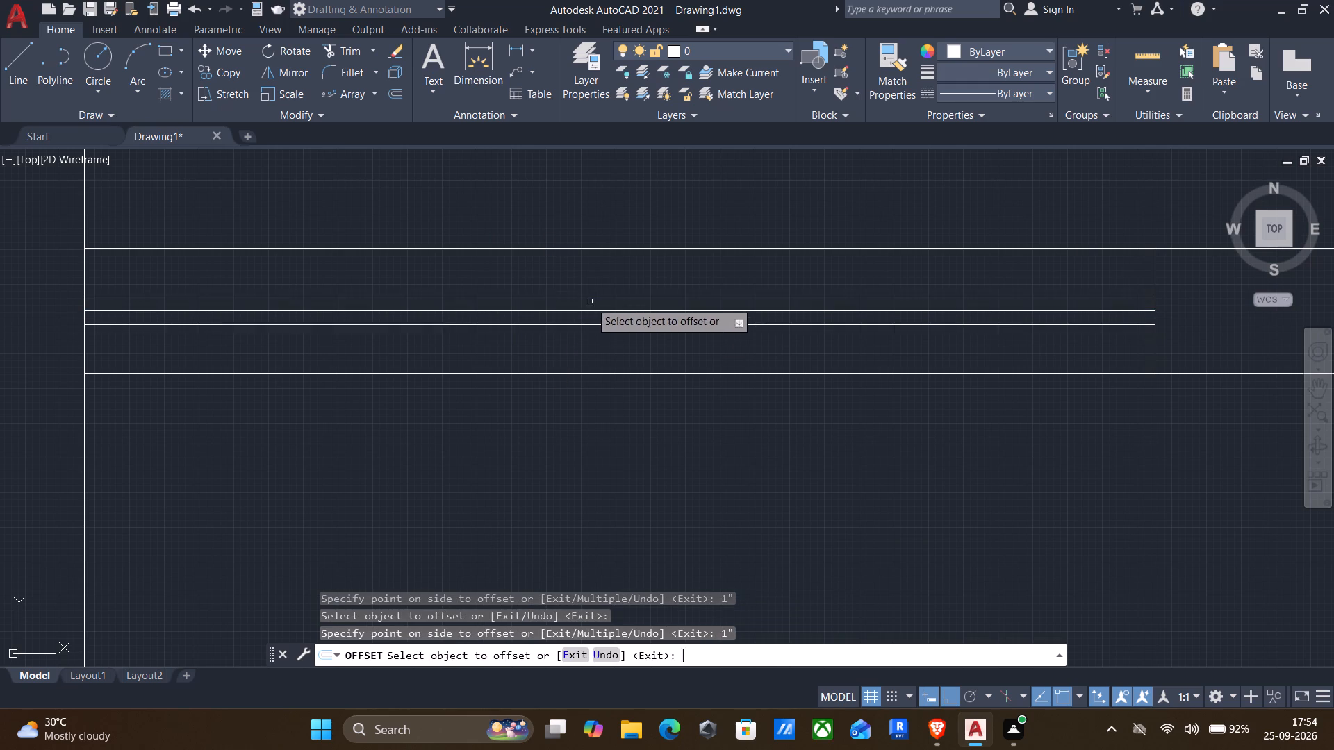
Delete the original centre line between the two offset lines in the partition.
click(583, 311)
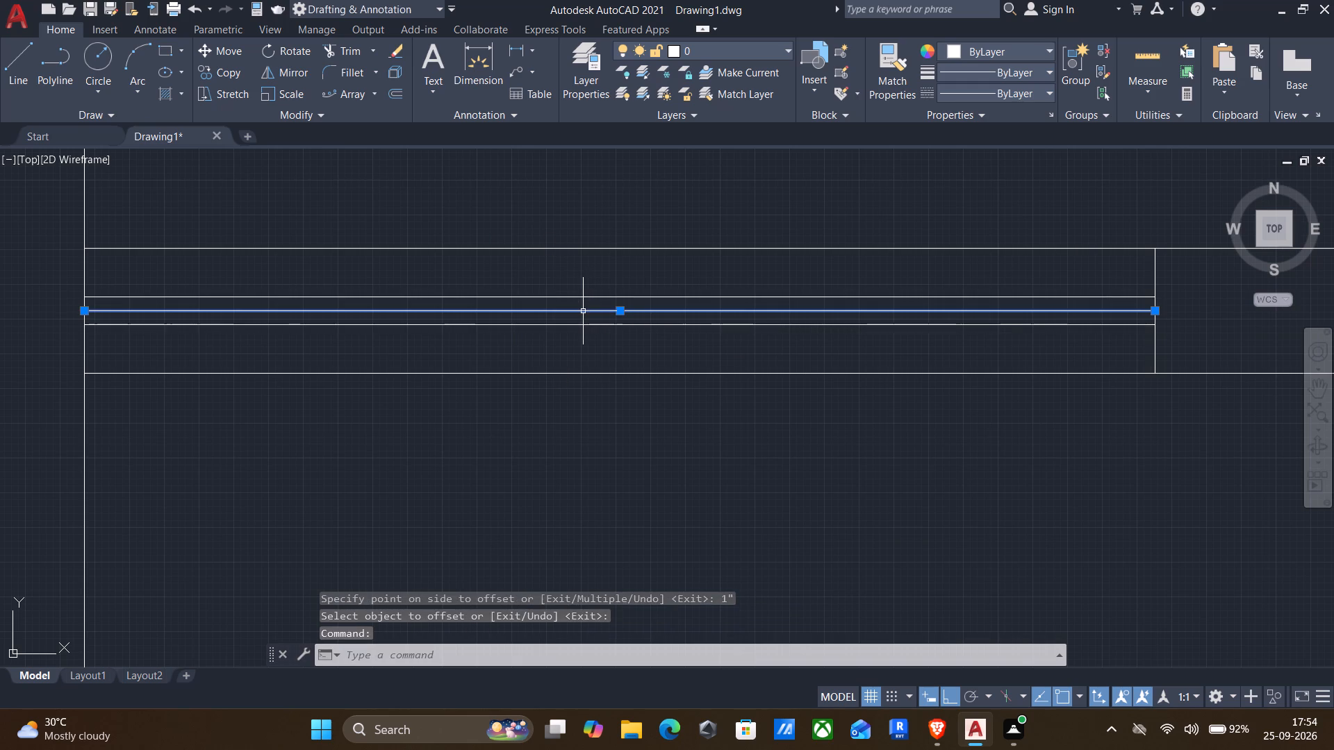
key(Delete)
scroll(609, 356, down, 3)
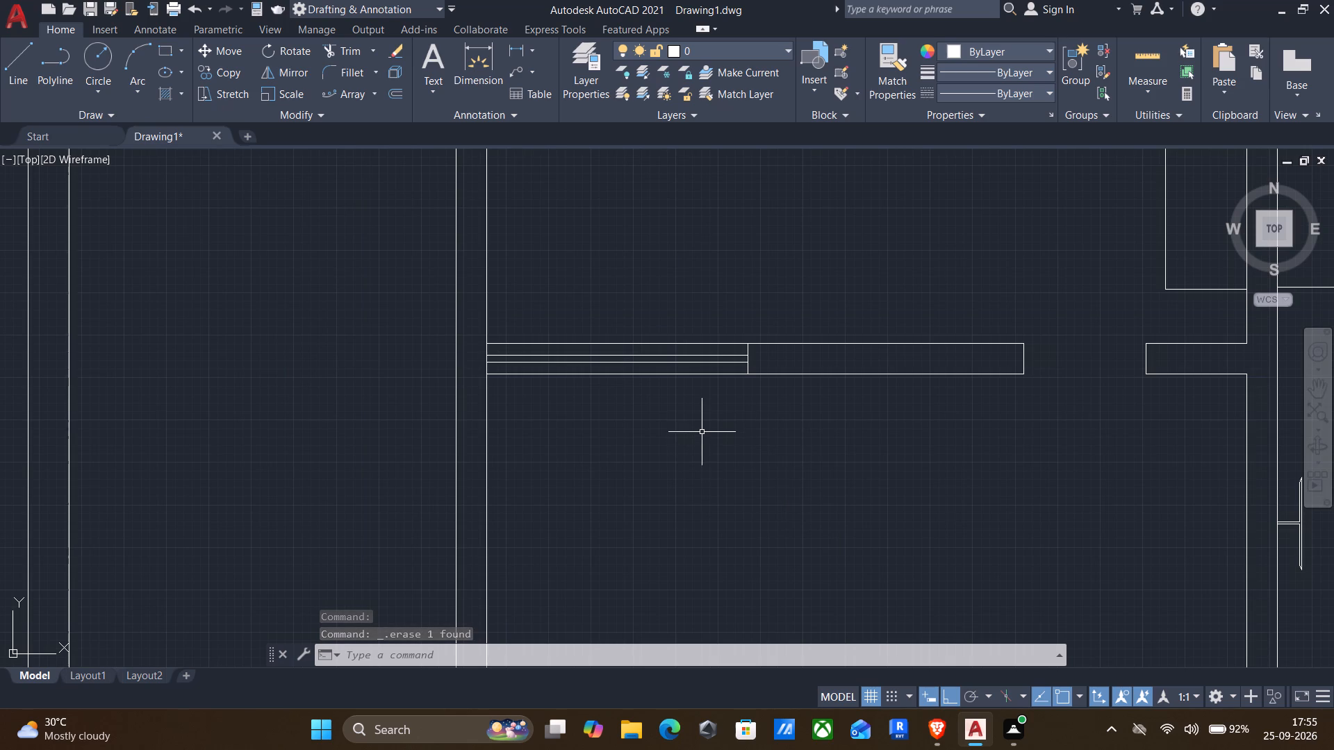
Offset the partition's north line west of the opening 2' to the north.
key(o)
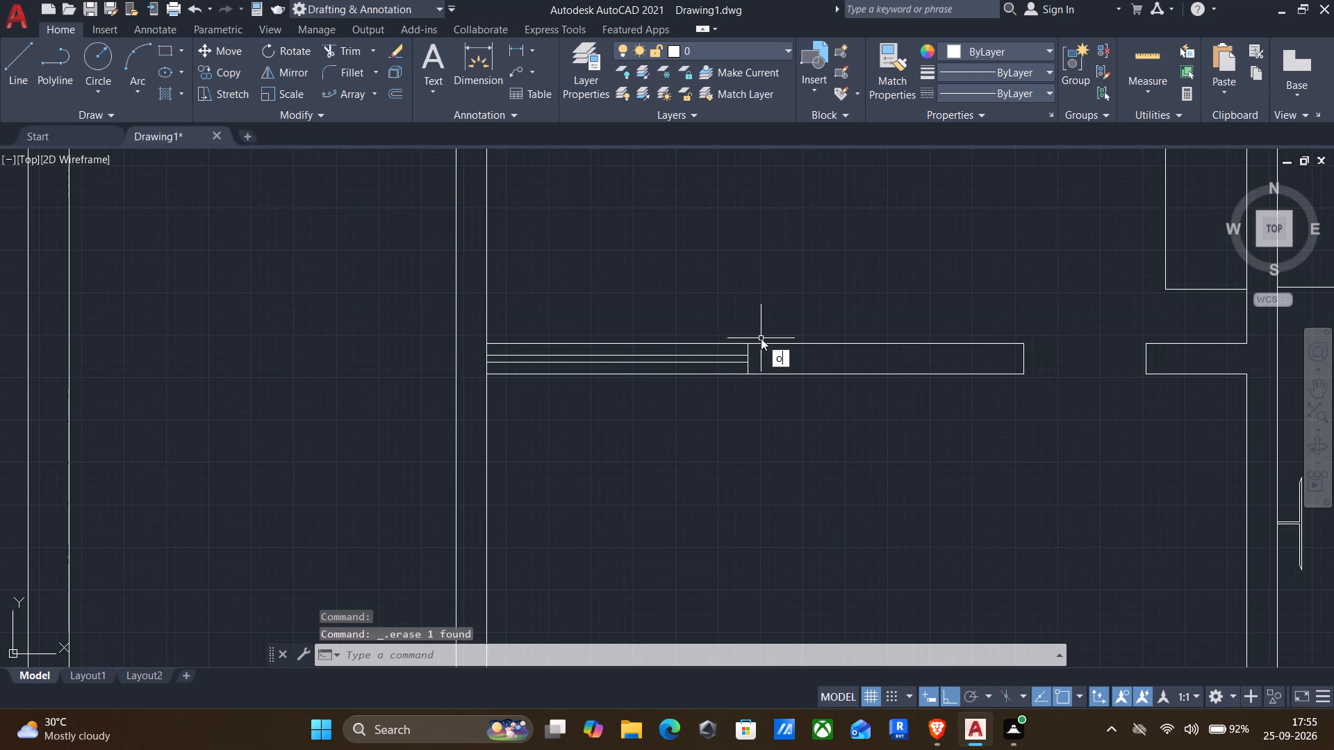
key(Return)
click(788, 348)
click(792, 306)
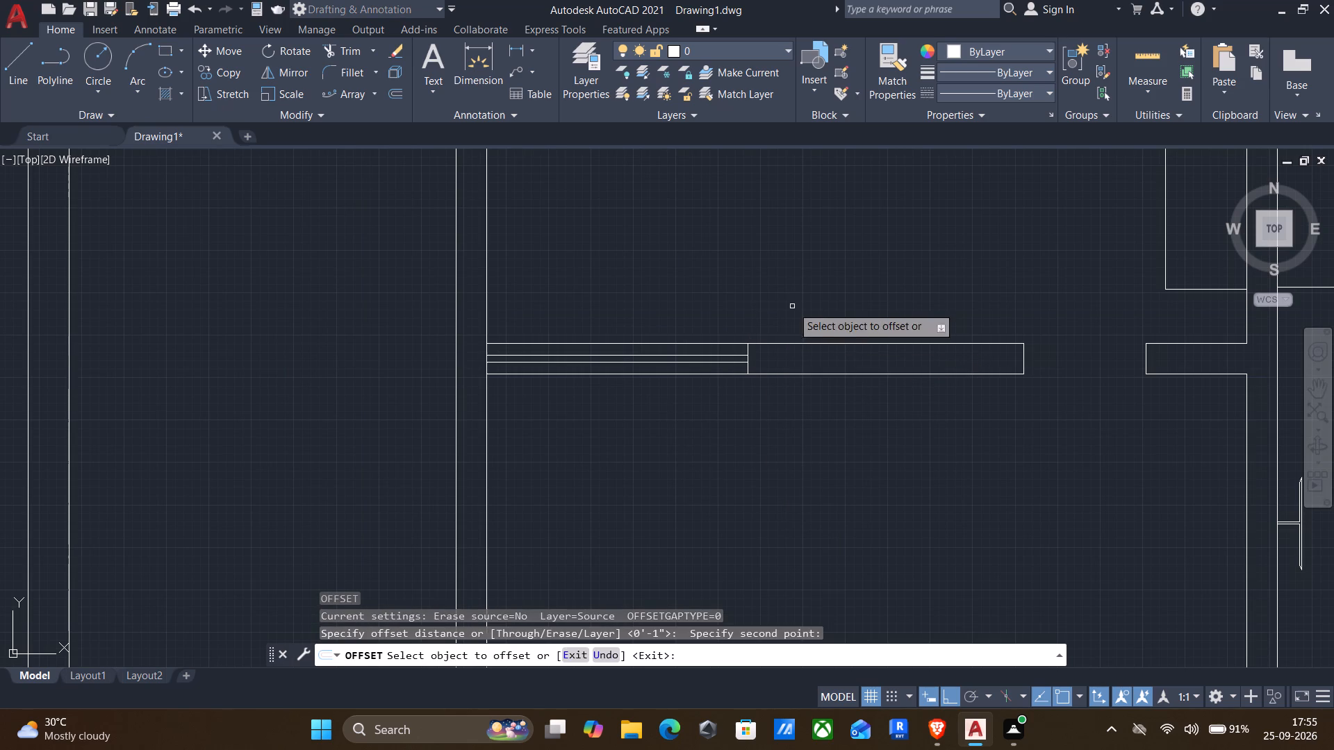
click(787, 344)
text(2')
key(Return)
key(Return)
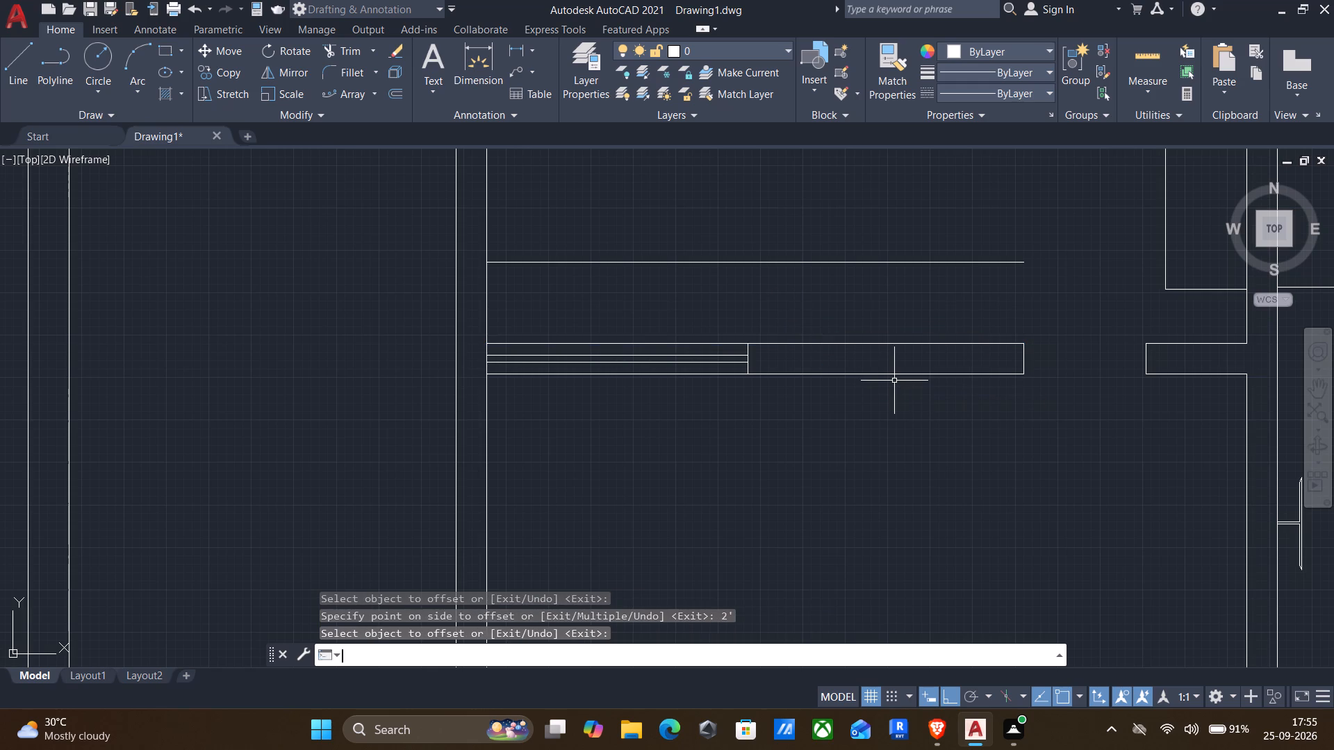
Draw two vertical lines from the partition to the 2' offset line, one near each end, as the unit's sides.
key(l)
key(Return)
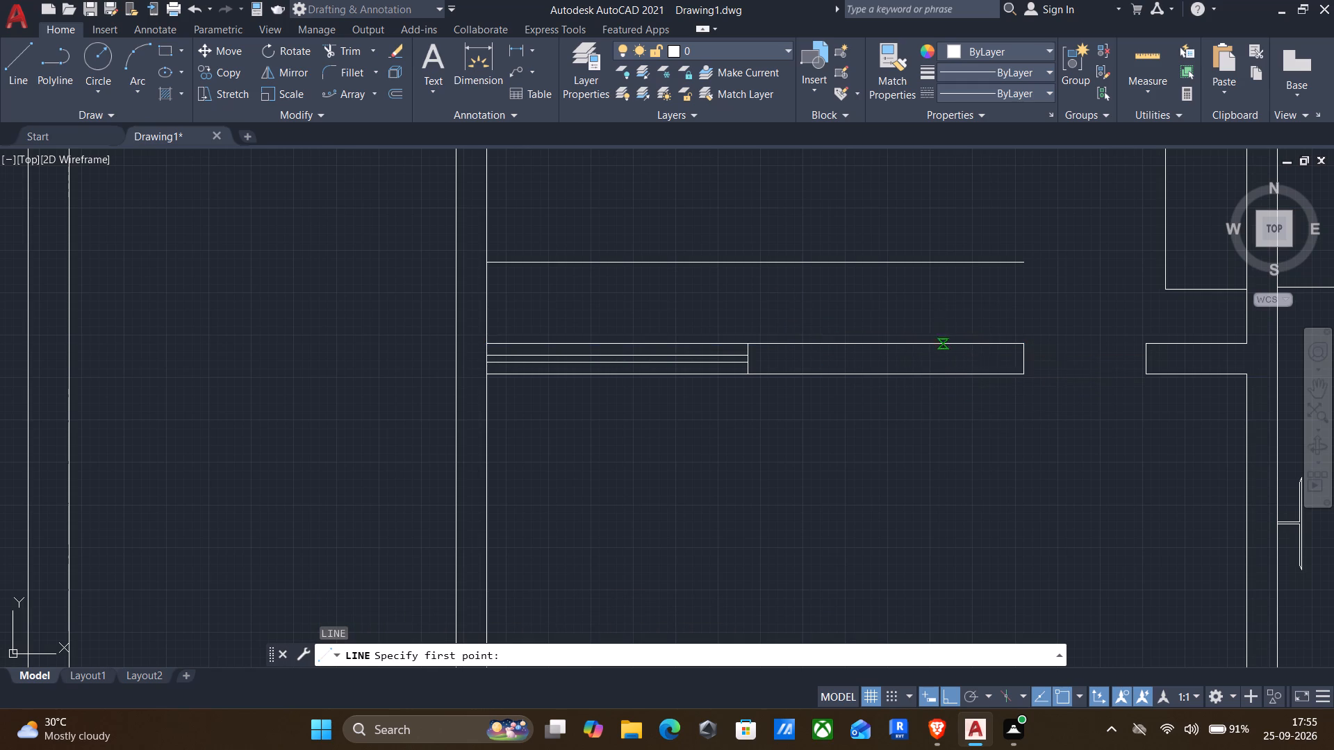
click(943, 343)
click(945, 262)
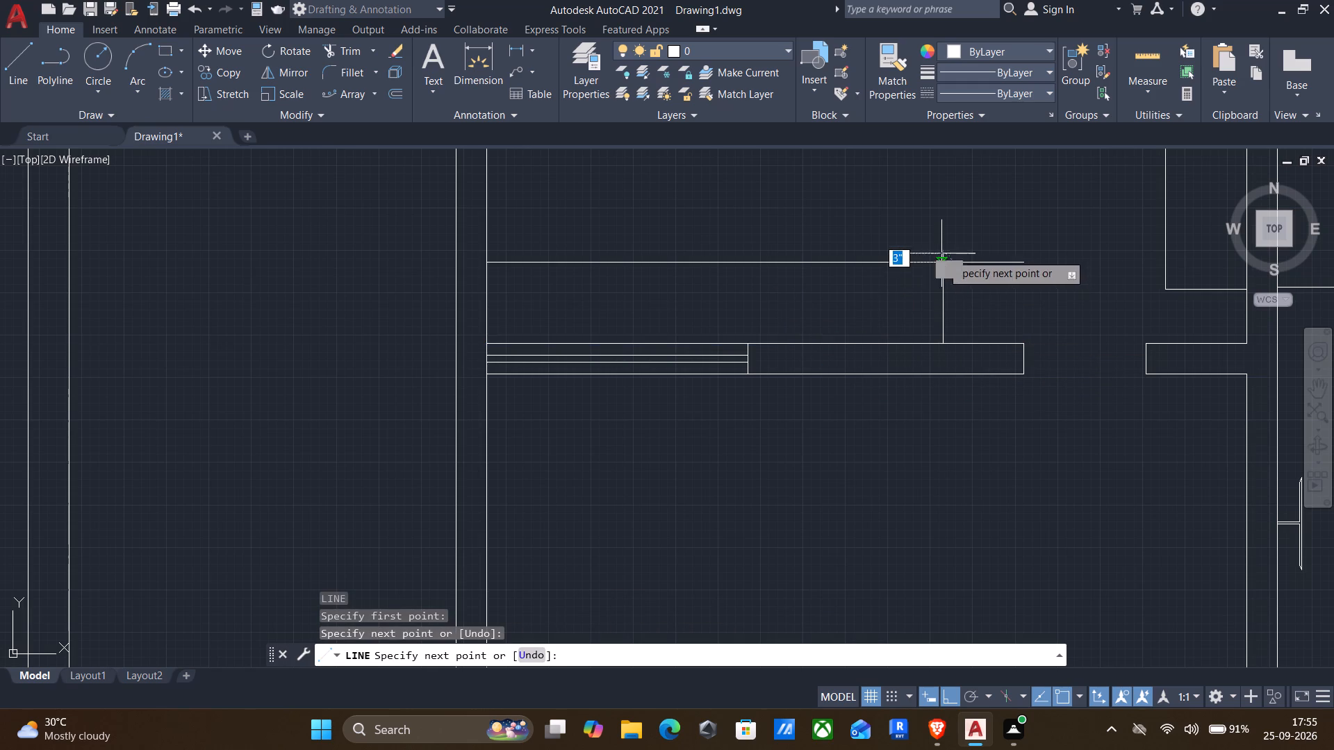
key(Return)
key(Return)
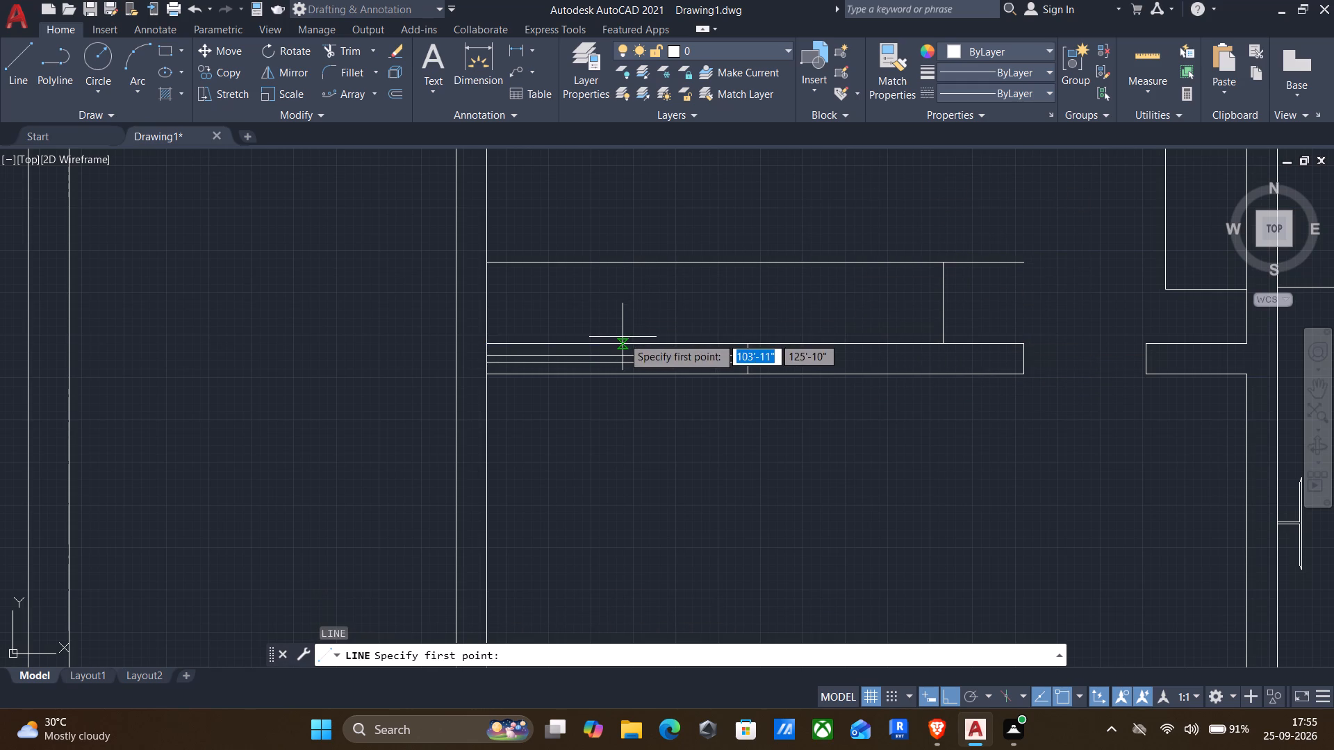
click(623, 337)
click(626, 260)
key(Return)
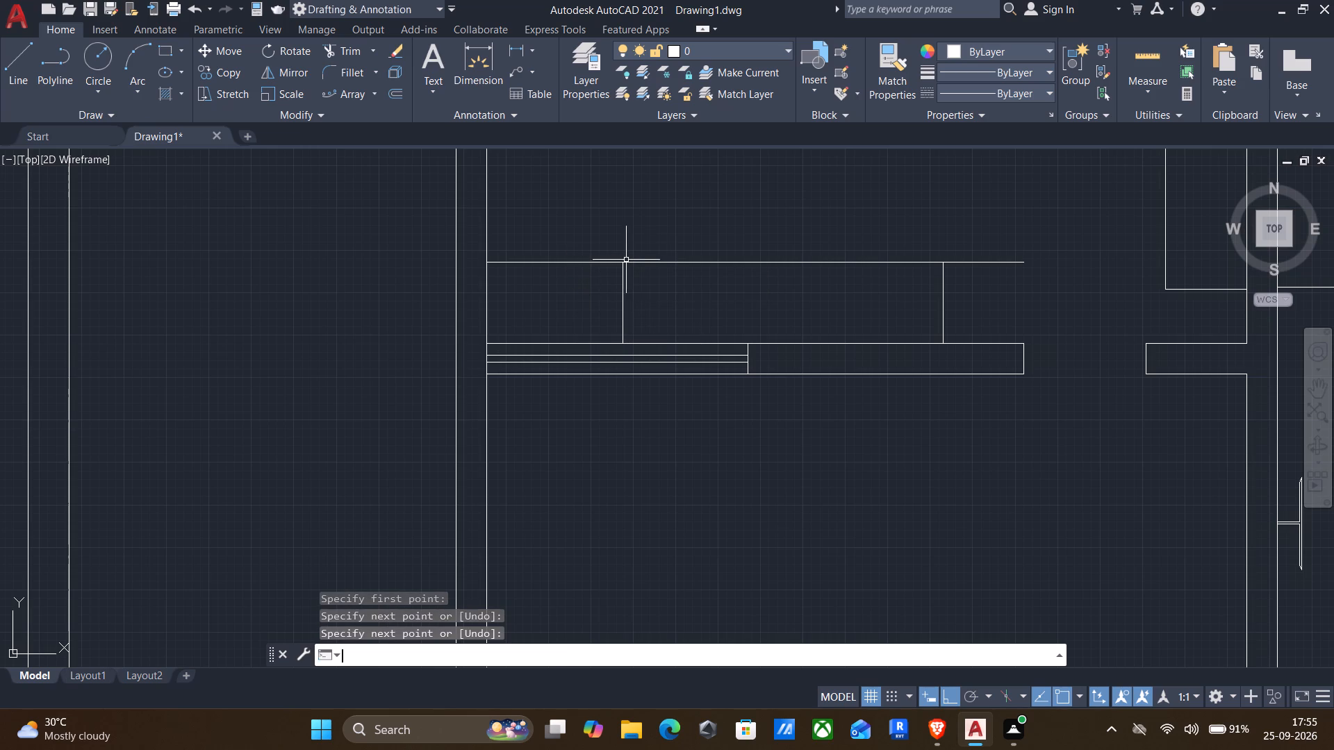
Trim the offset line's ends beyond the two vertical lines to leave a closed 2' deep rectangle north of the partition.
key(t)
key(r)
key(Return)
drag(578, 287, 577, 276)
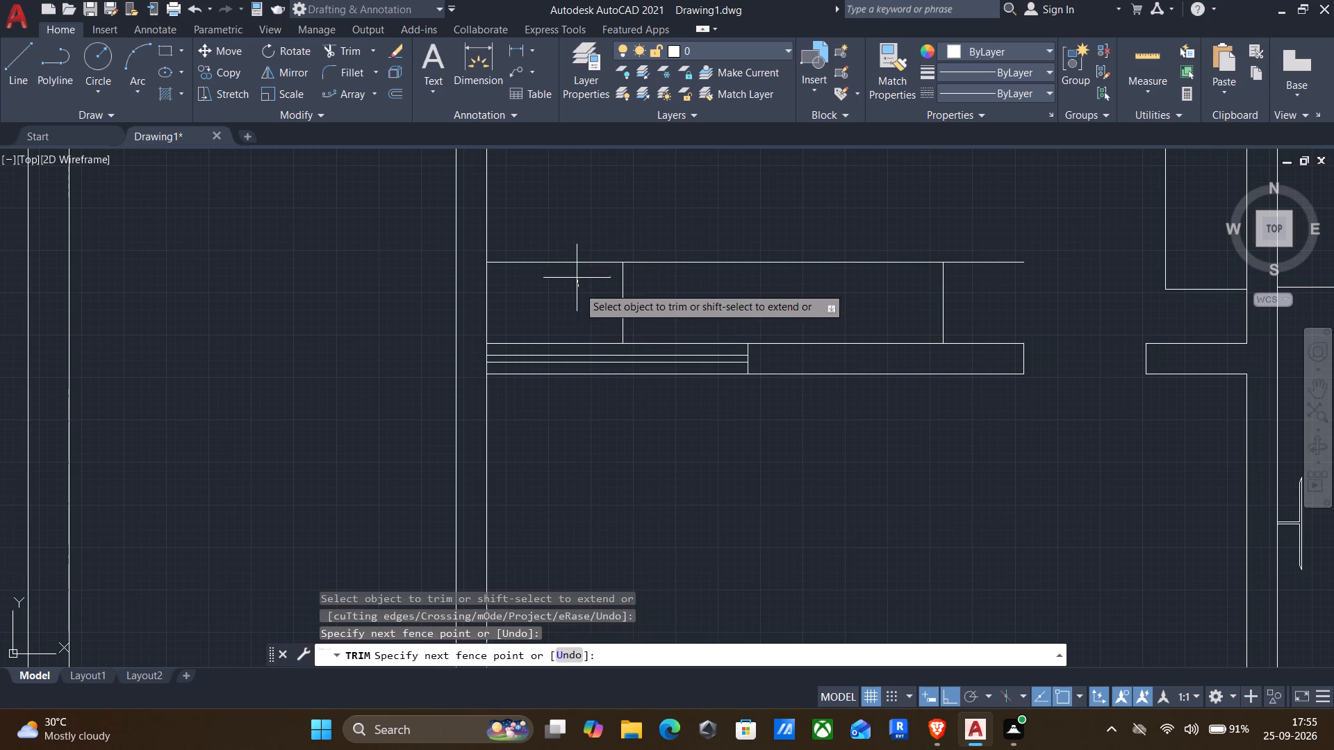
drag(577, 276, 602, 235)
drag(959, 278, 948, 228)
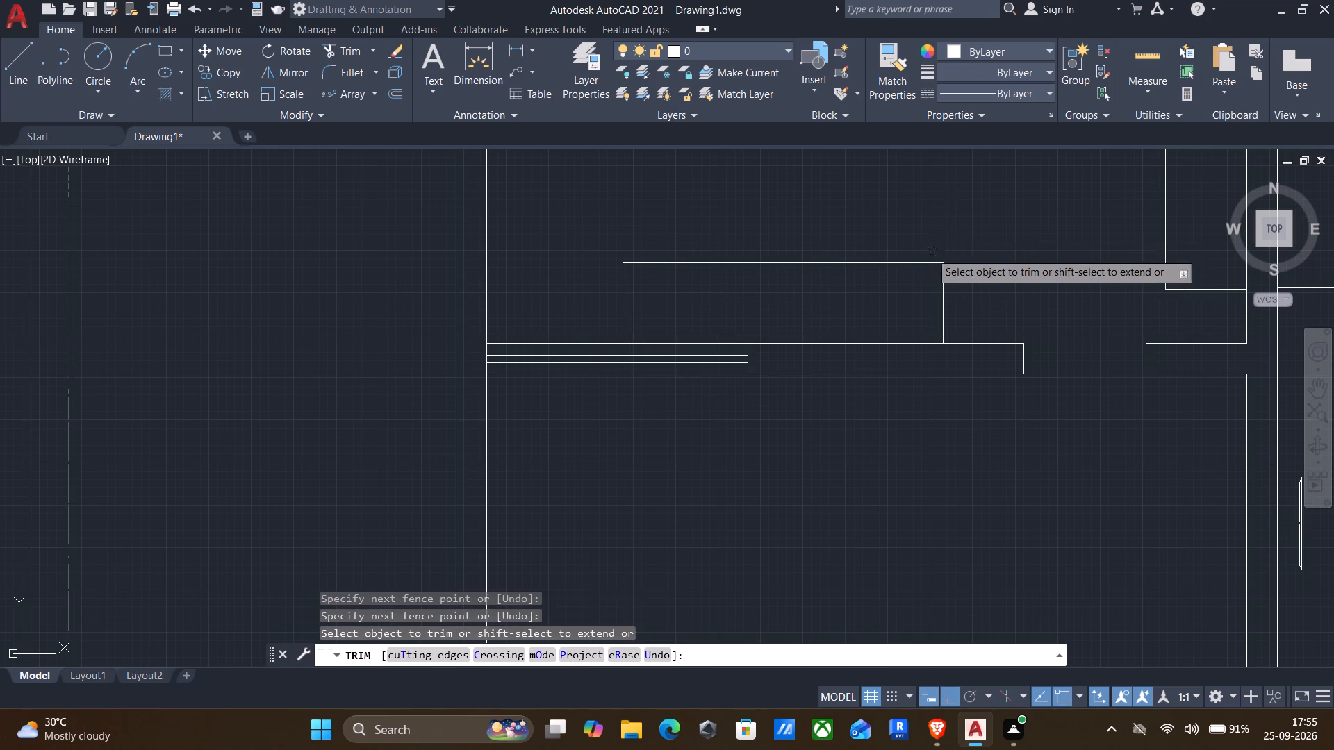
scroll(918, 275, down, 2)
key(Return)
scroll(924, 342, down, 1)
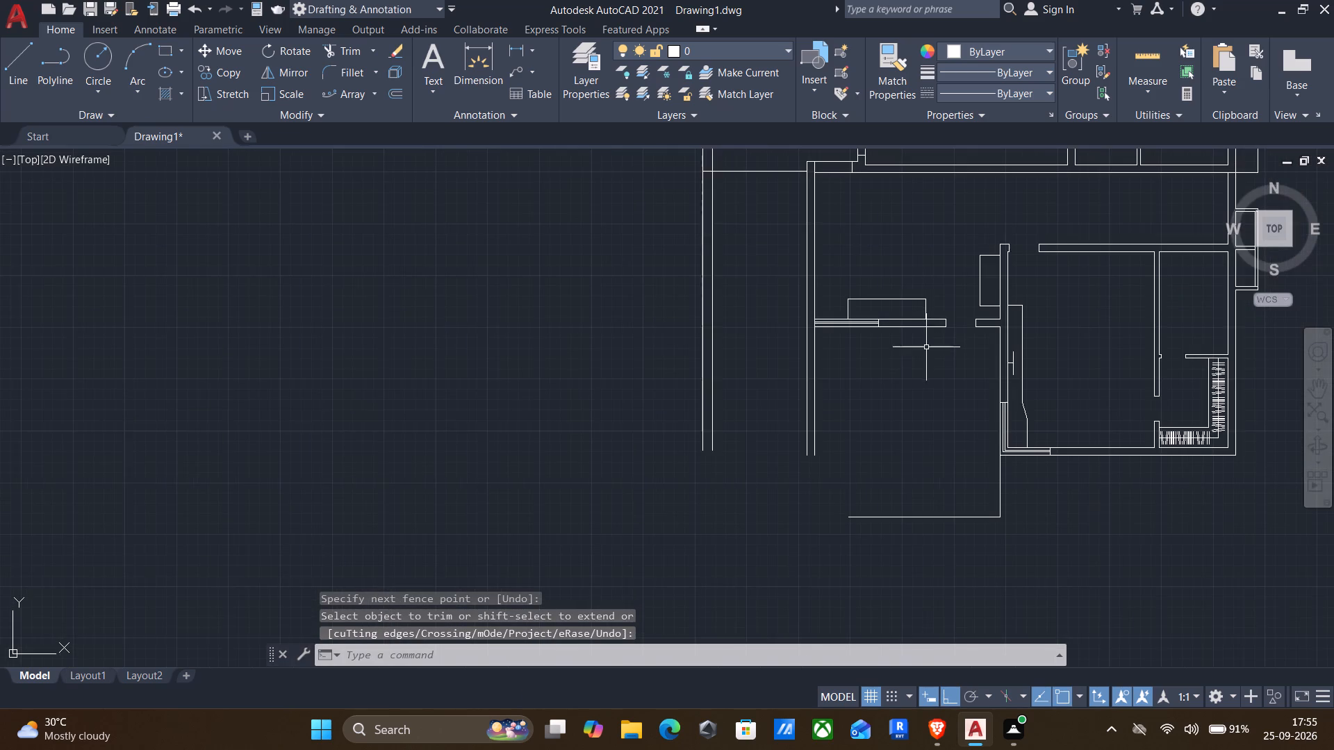
Draw a rectangle about 7'-1" by 1'-3" along the partition's south face, ending at the vertical wall on the east.
middle_drag(928, 349, 880, 376)
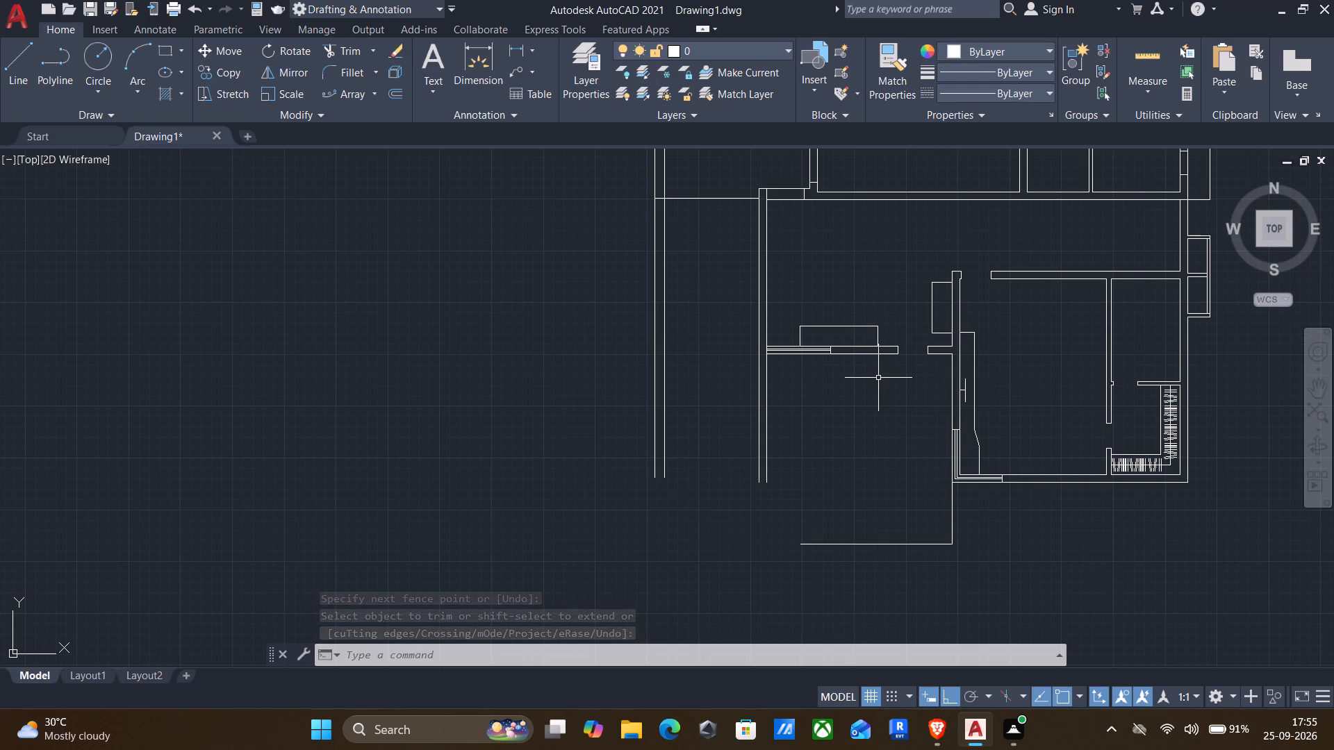
middle_drag(889, 389, 874, 377)
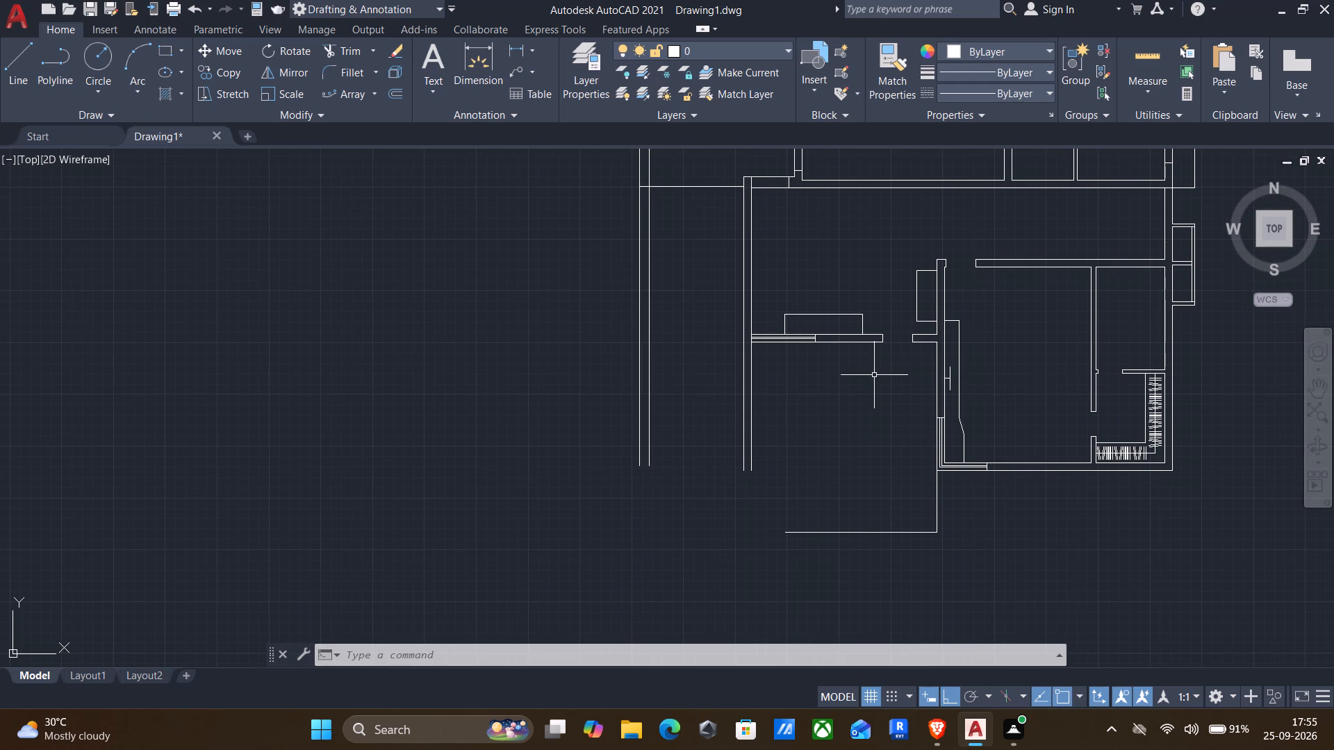
text(rec)
key(Return)
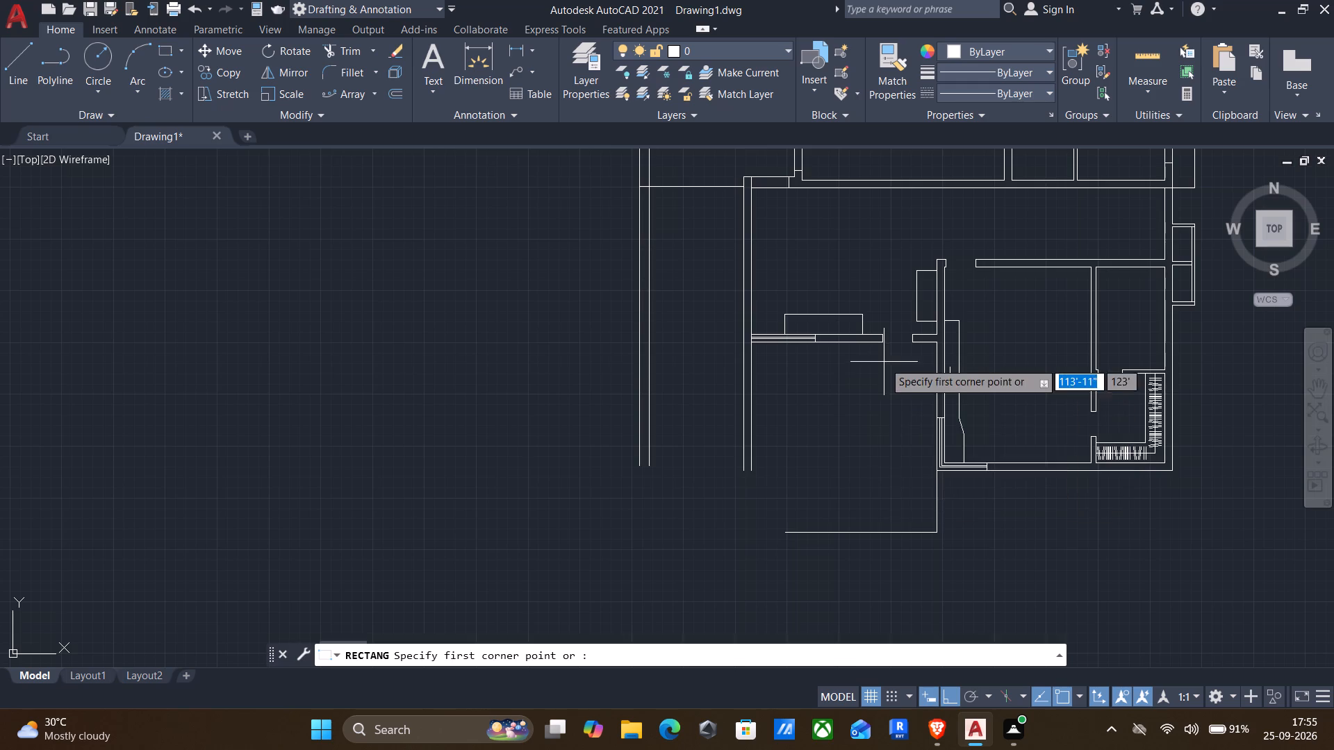
scroll(884, 359, up, 3)
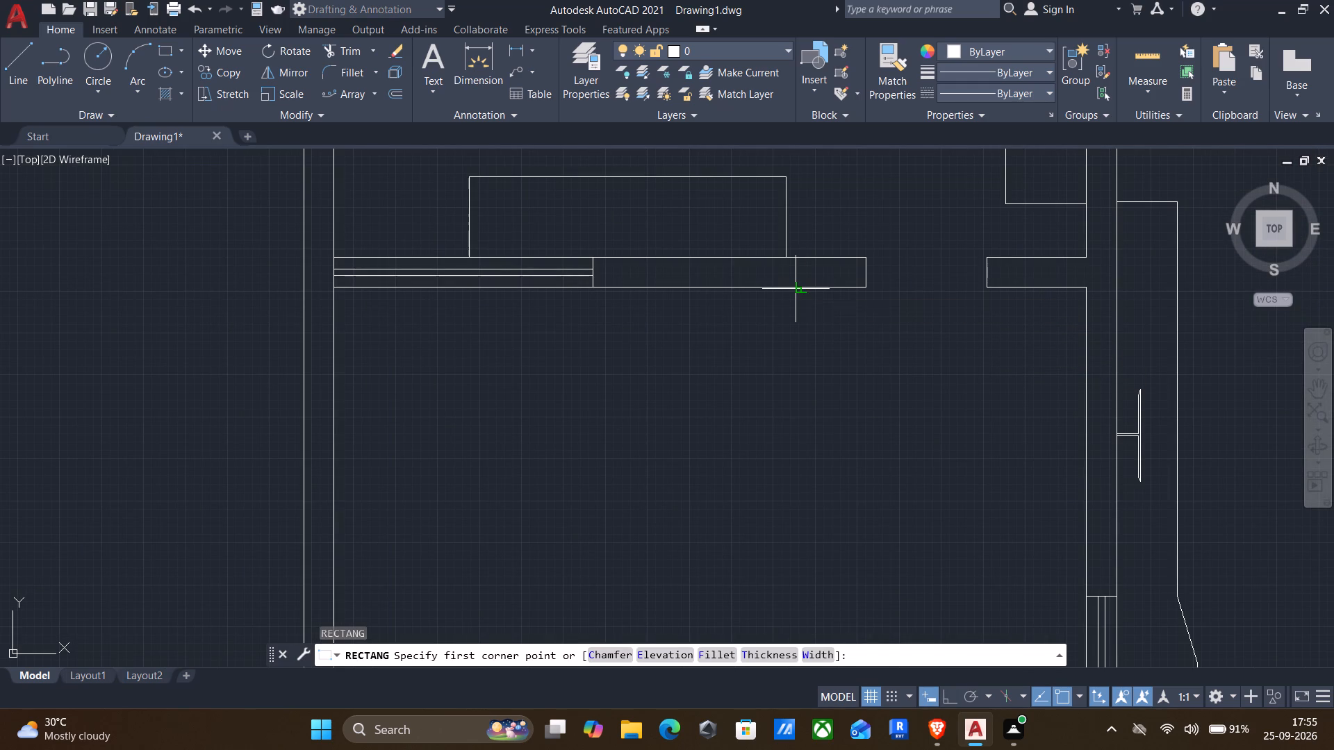
click(796, 289)
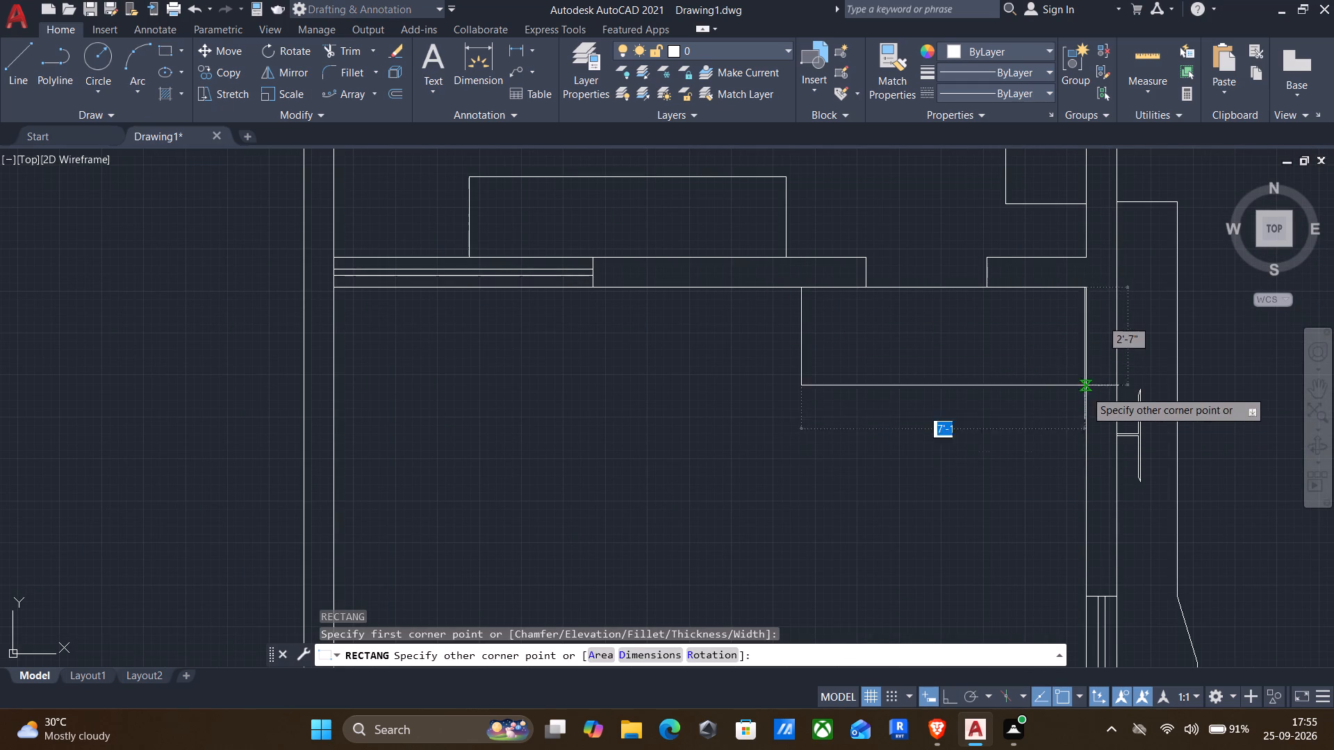
click(1085, 337)
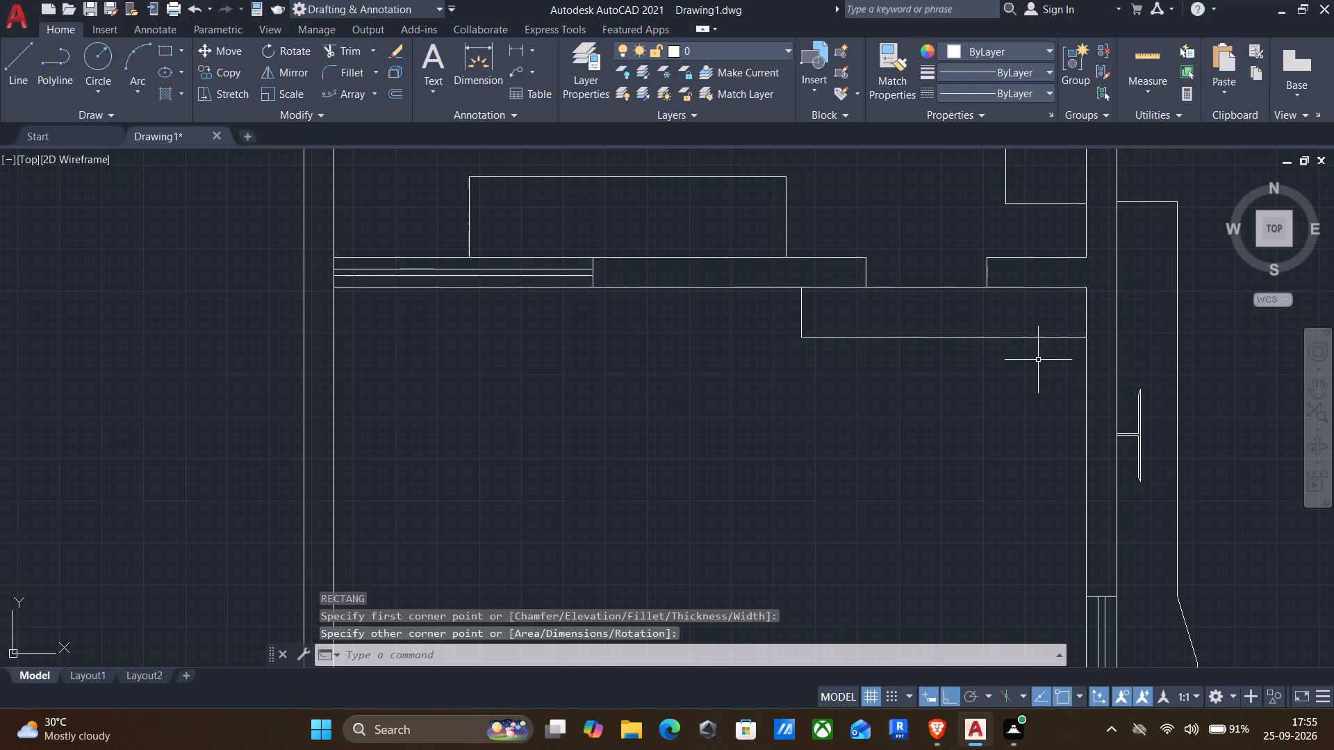
Copy the T-shaped wall fitting from the east wall about 8' west into the room south of the partition.
middle_drag(1032, 412, 1076, 257)
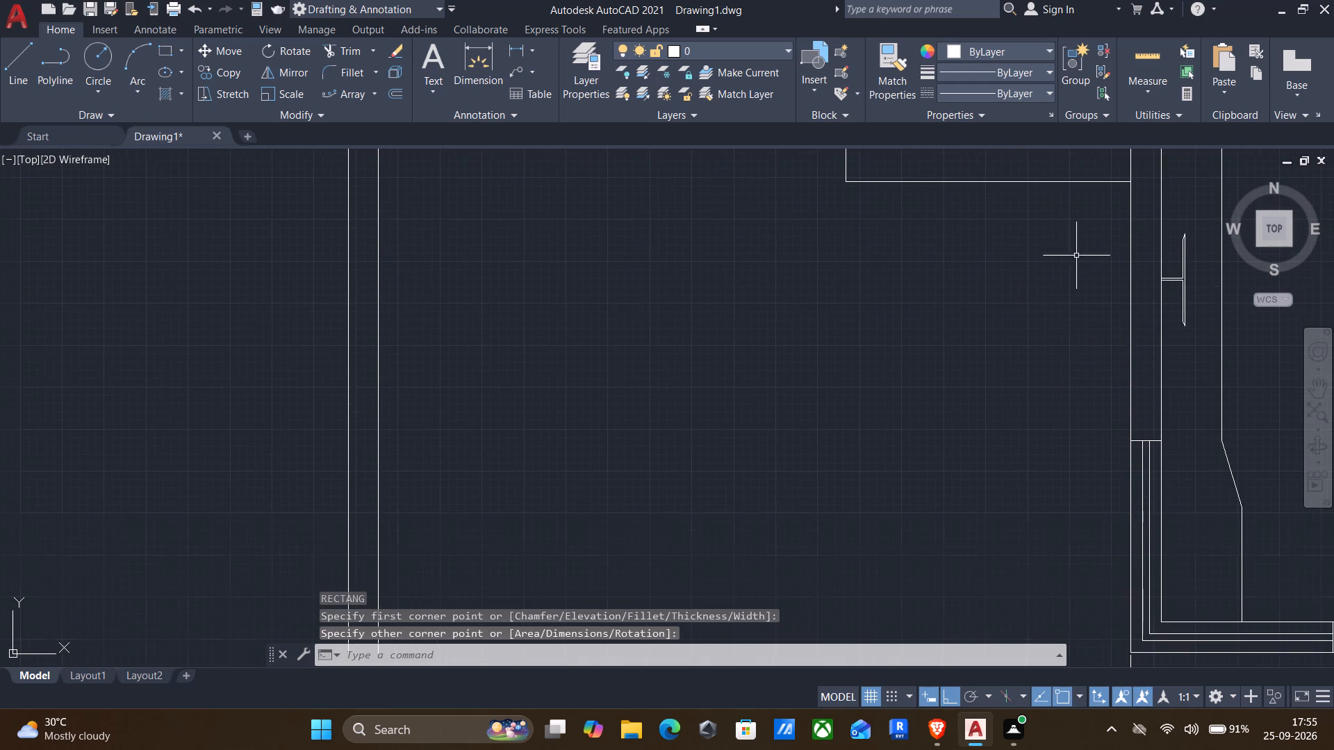
scroll(1051, 272, down, 1)
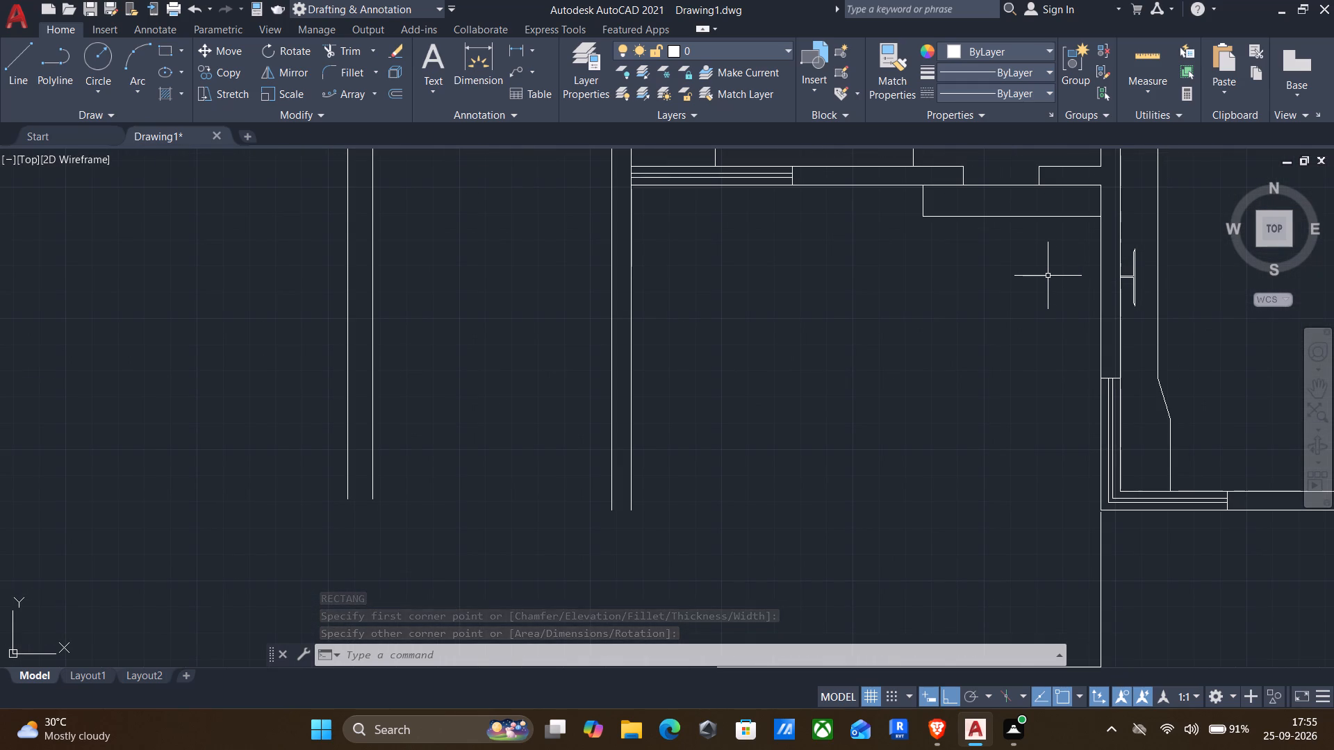
middle_drag(1019, 287, 912, 176)
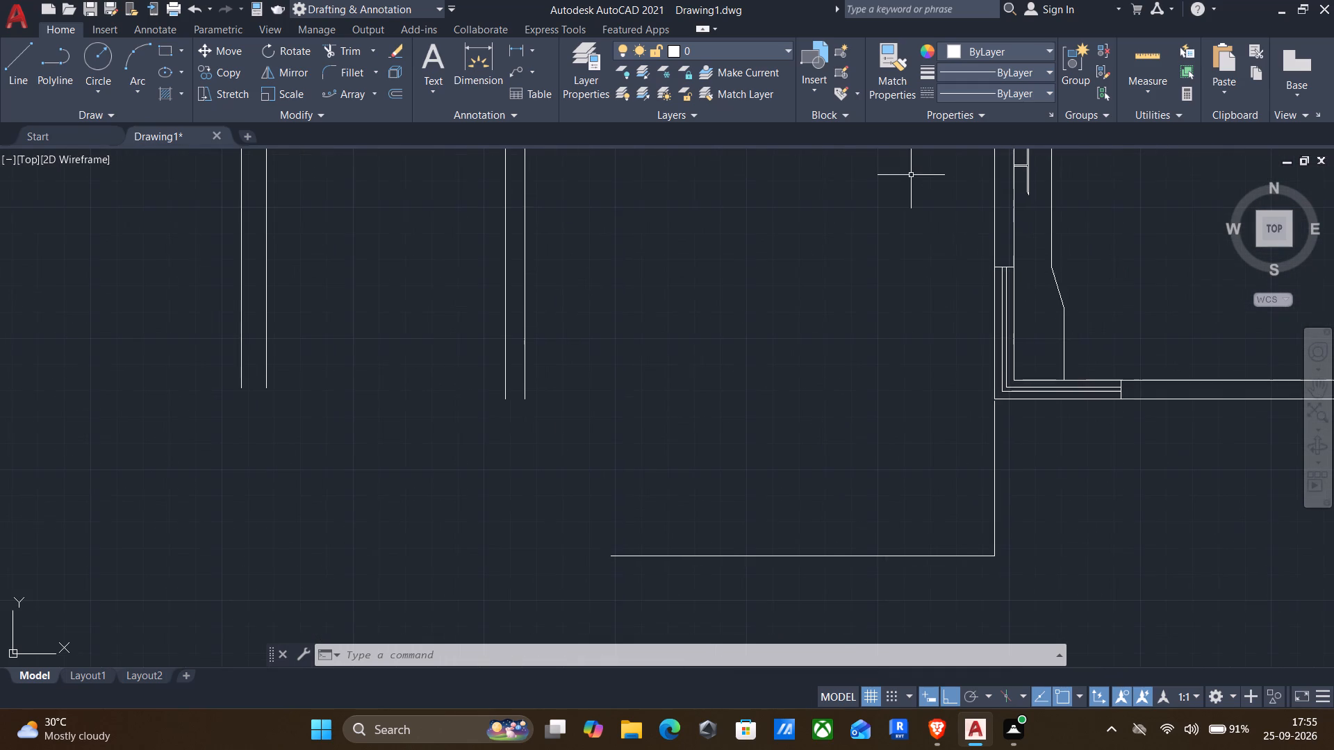
middle_drag(984, 270, 948, 508)
scroll(975, 409, up, 2)
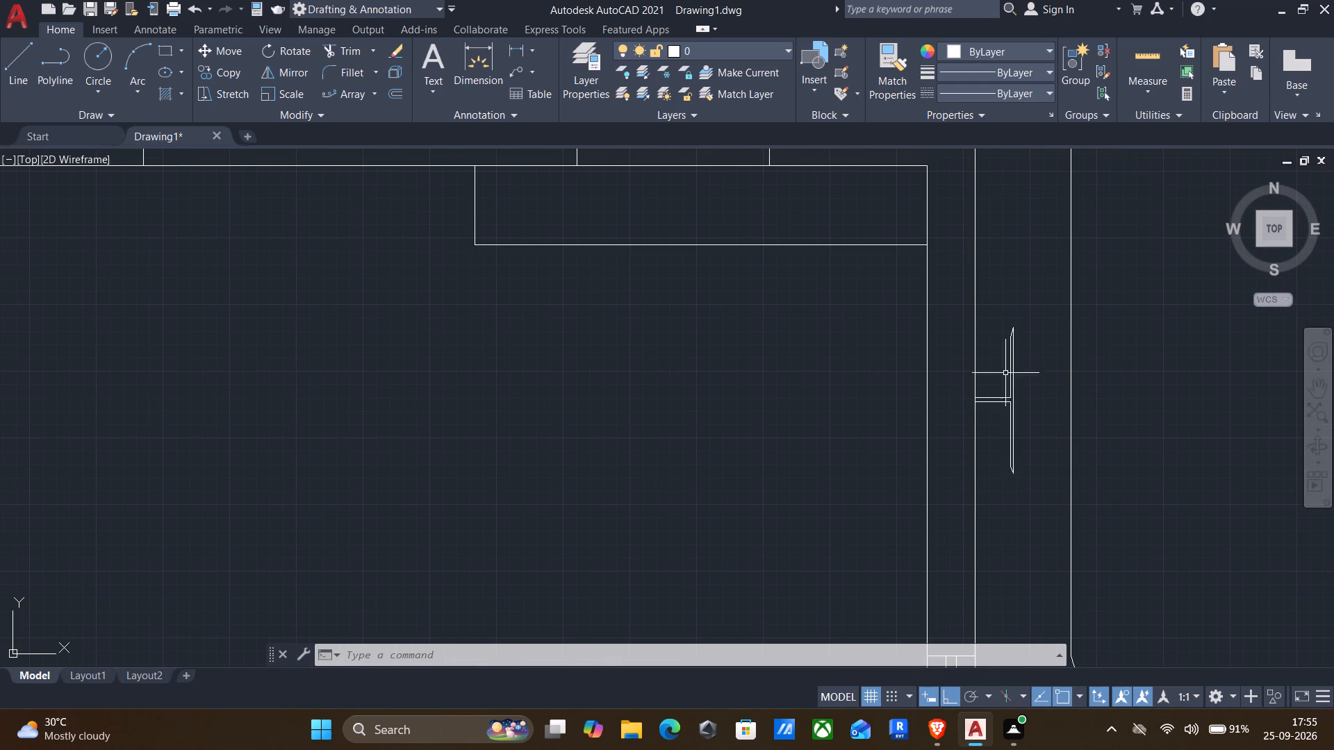
click(1035, 485)
click(988, 297)
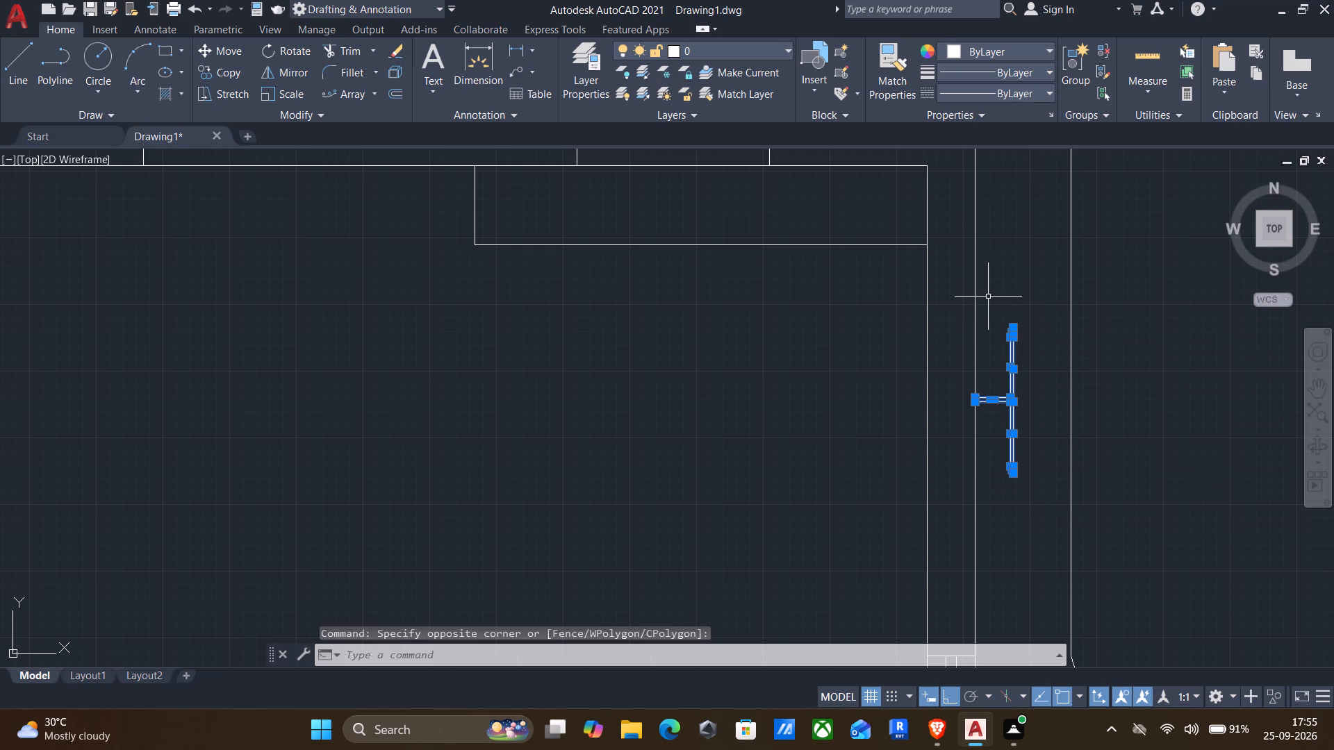
key(c)
key(o)
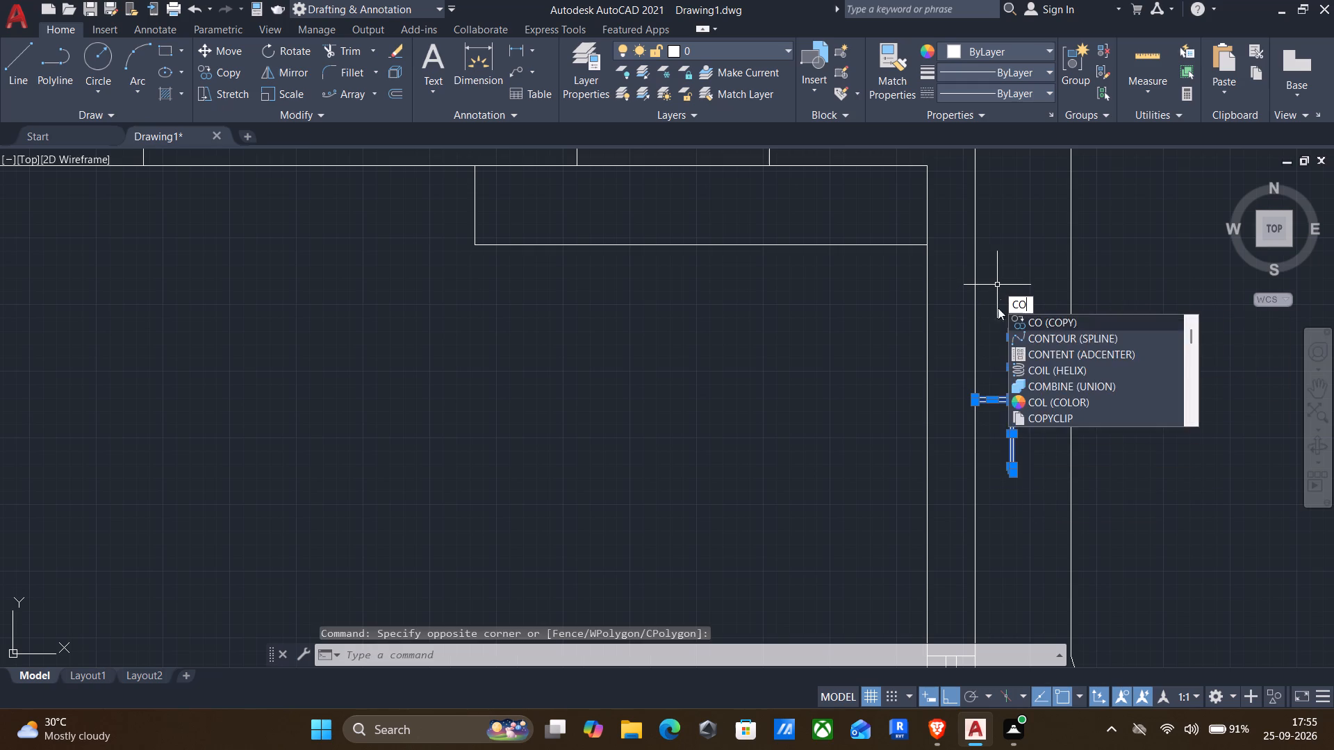
key(Return)
click(975, 404)
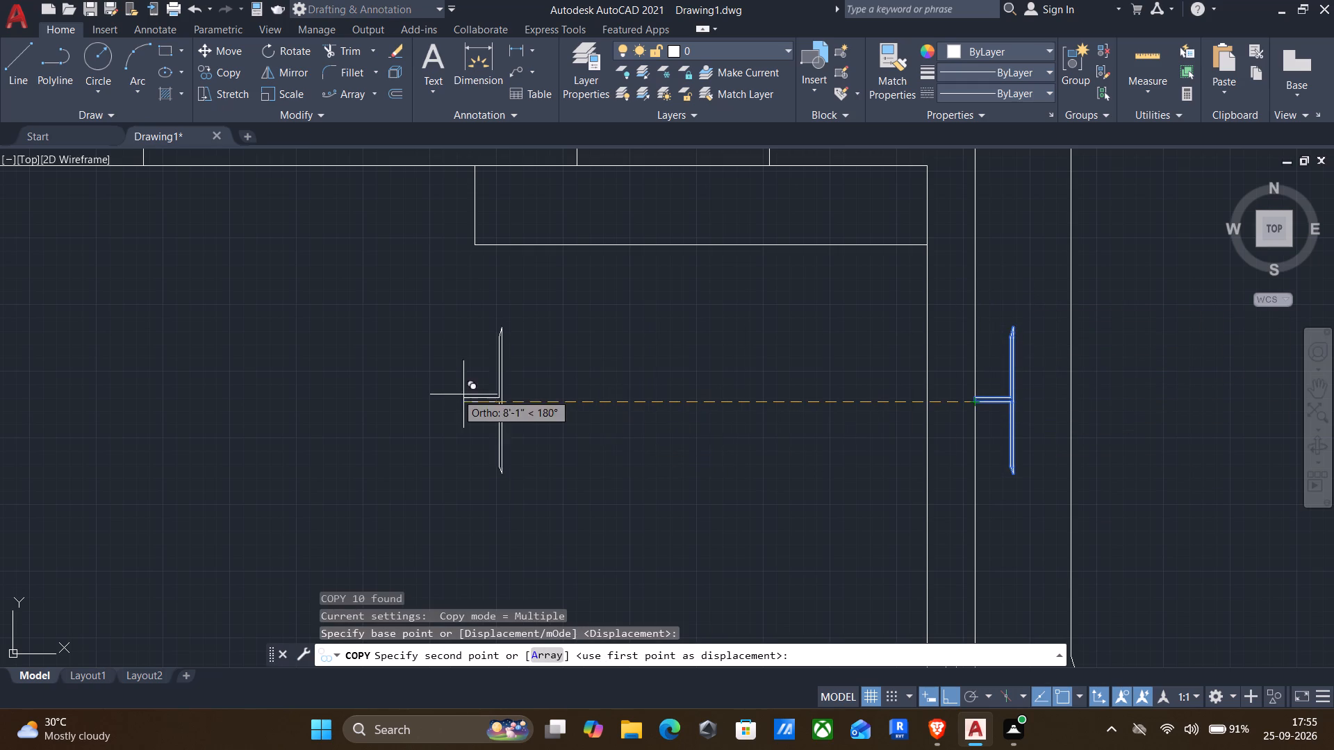
click(469, 428)
key(Return)
Rotate the copied T-shaped fitting 90° counterclockwise about the south end of its long bar, so its stem points south.
click(408, 299)
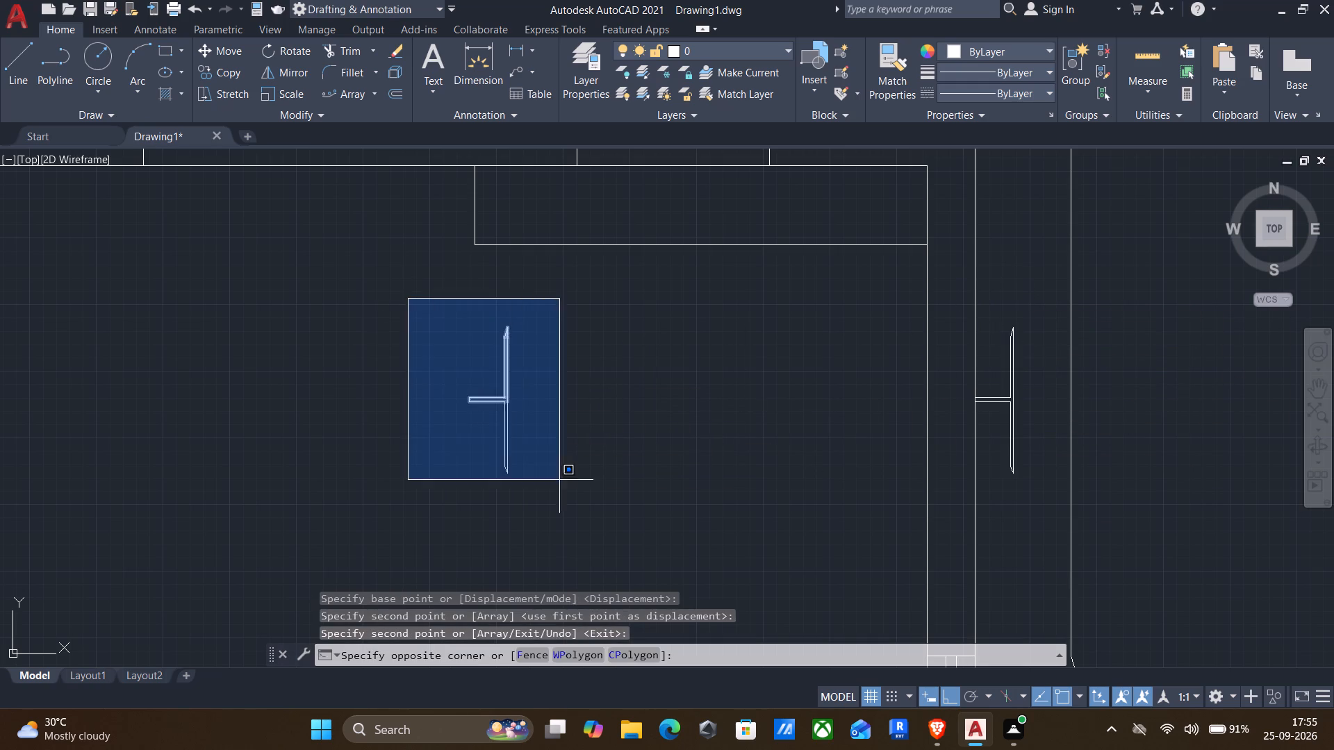
click(601, 521)
key(r)
key(o)
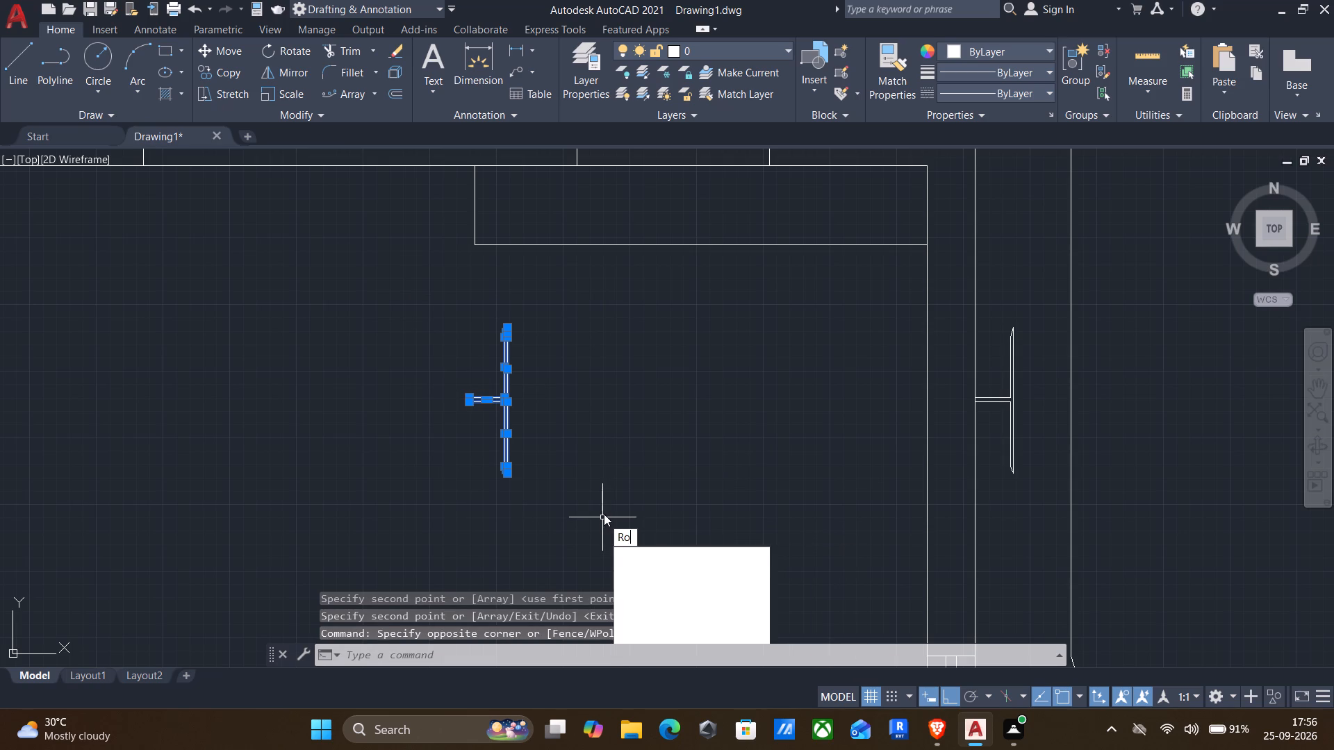
key(Return)
click(507, 481)
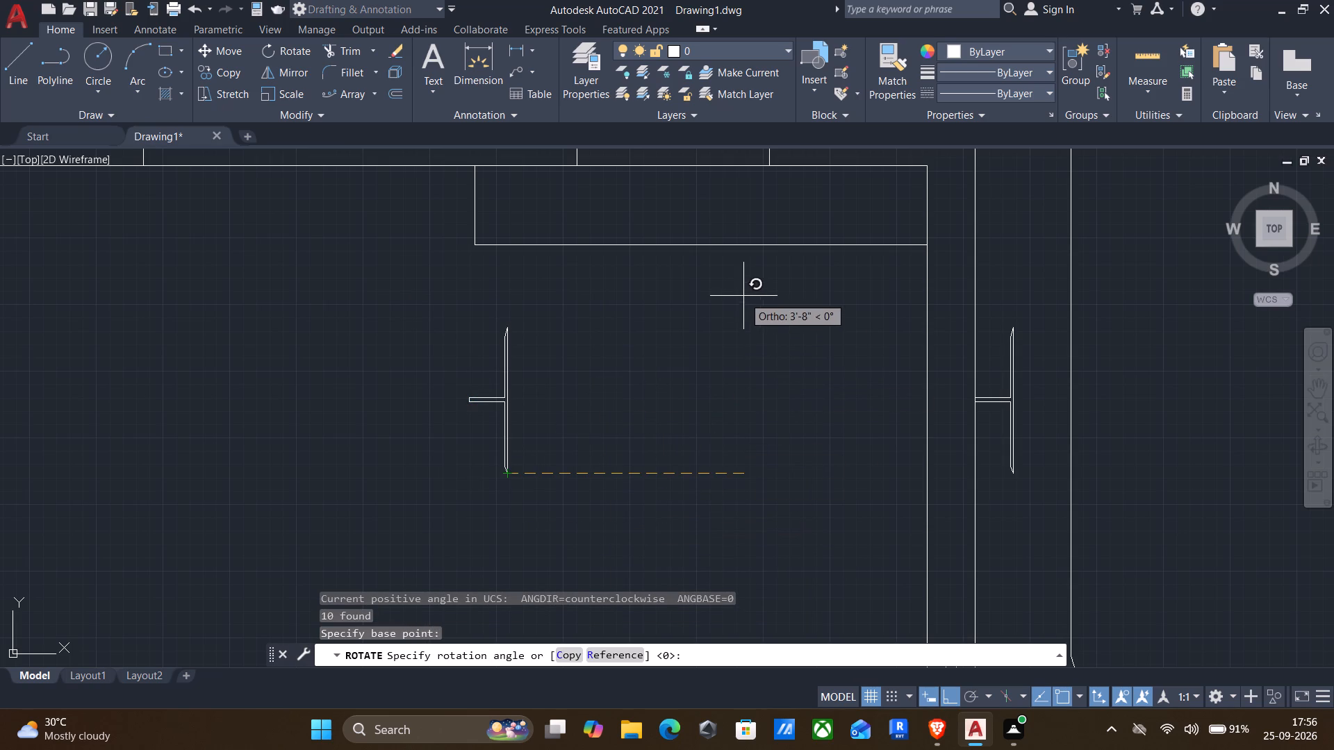
click(509, 326)
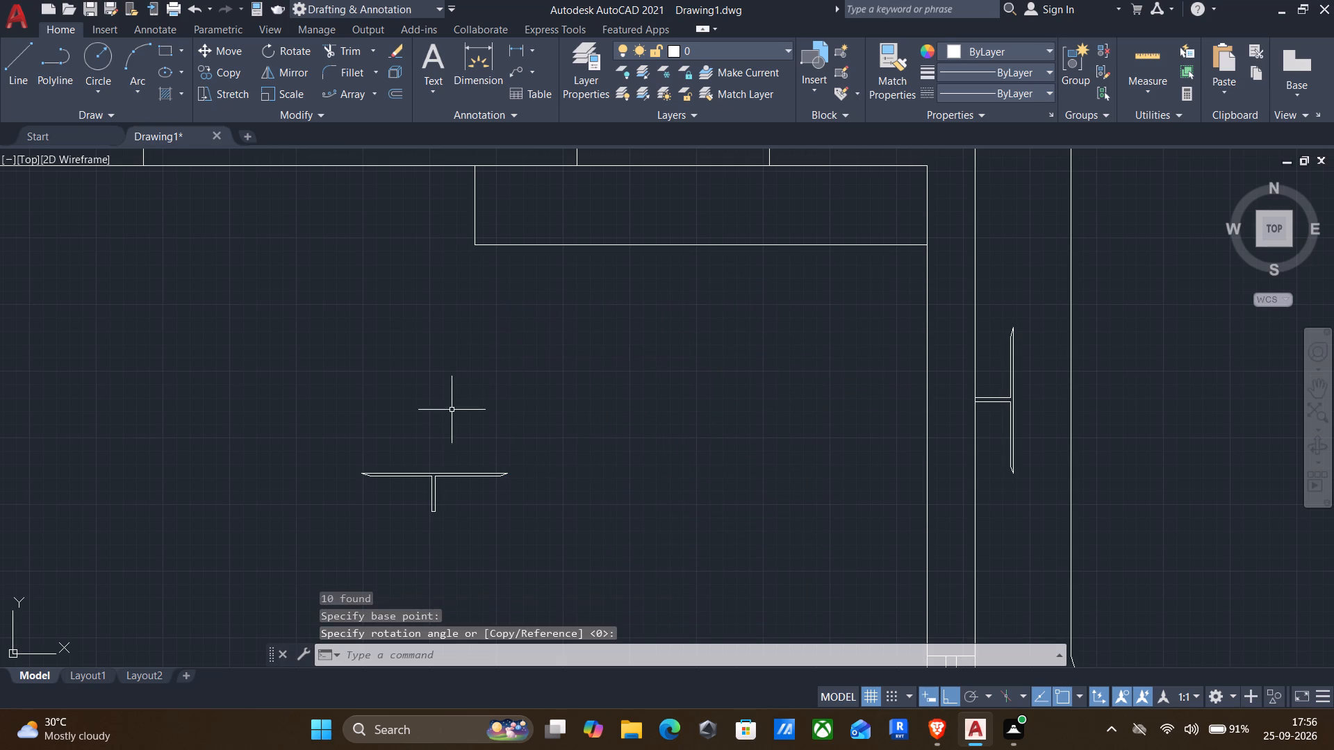
Move the rotated fitting by its stem end into the 2' deep rectangle north of the partition, just above the partition's north line.
click(332, 442)
click(631, 574)
key(m)
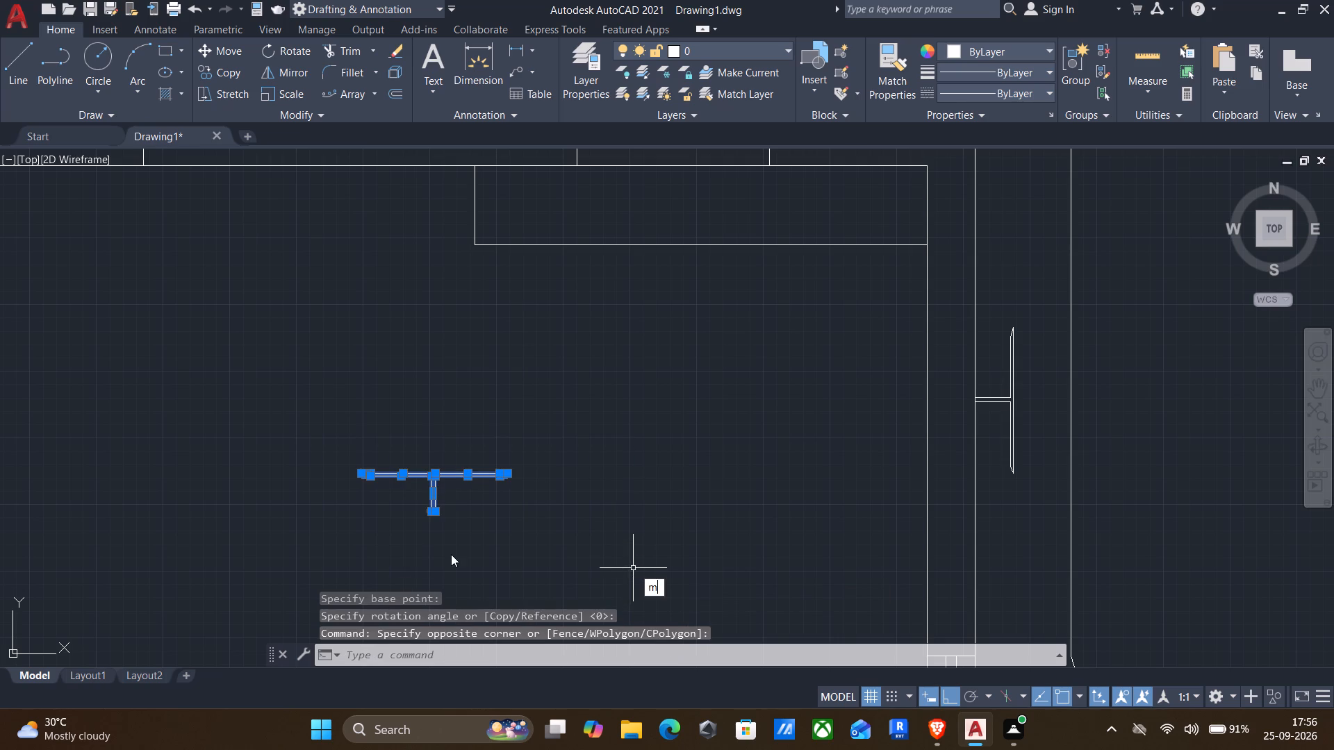
key(Return)
click(431, 515)
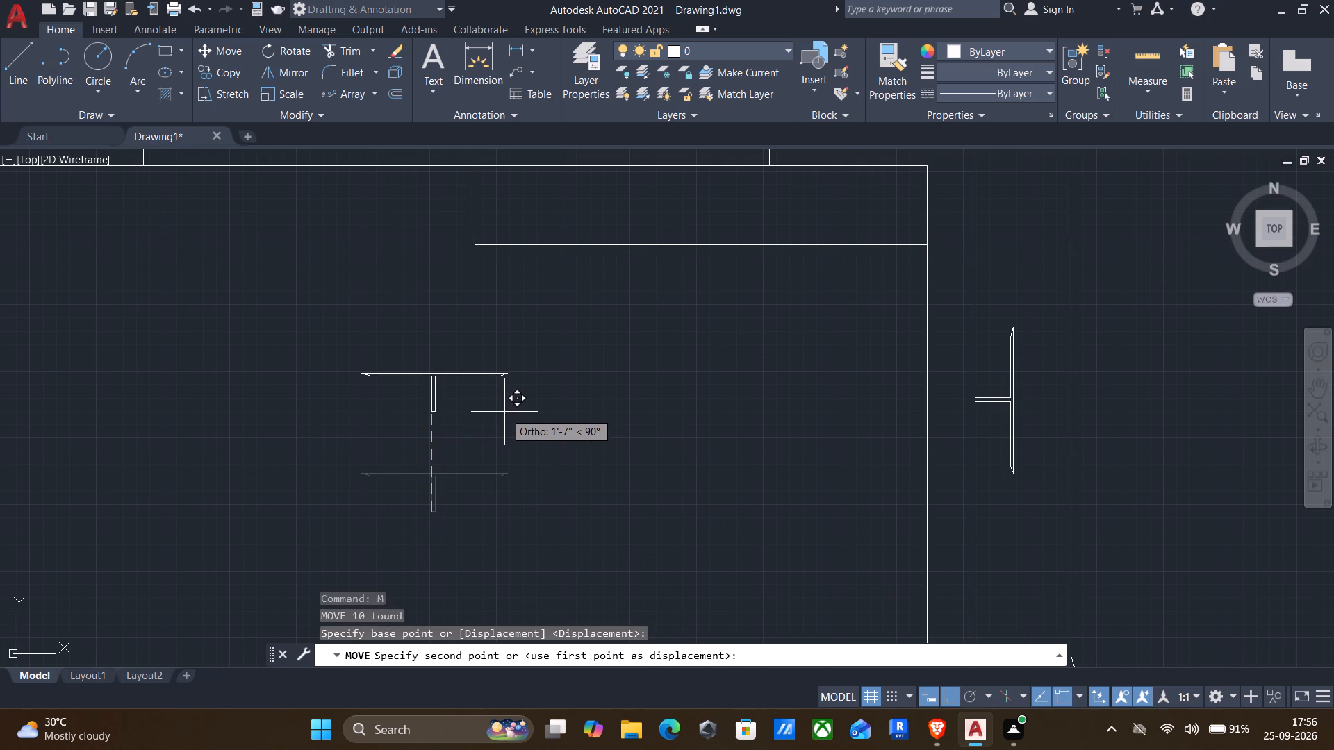
key(F8)
middle_drag(507, 380, 640, 489)
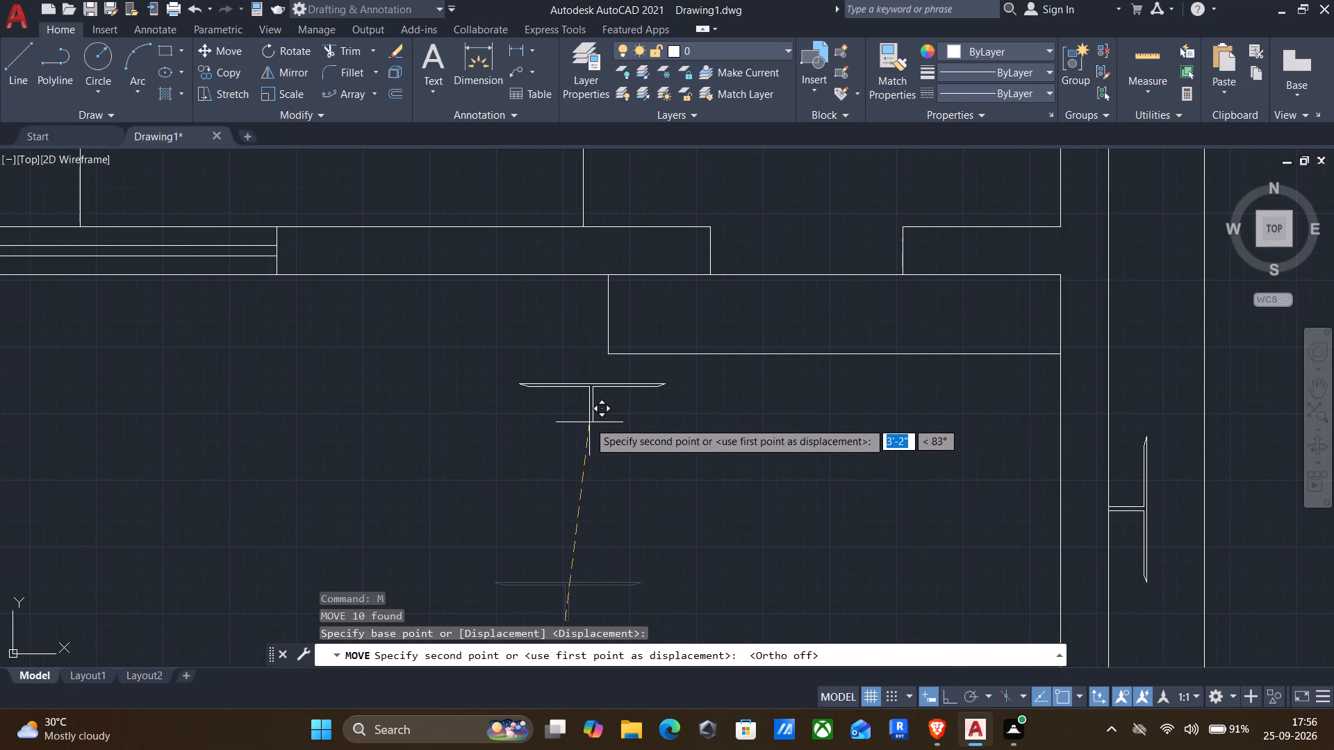
middle_drag(604, 420, 713, 576)
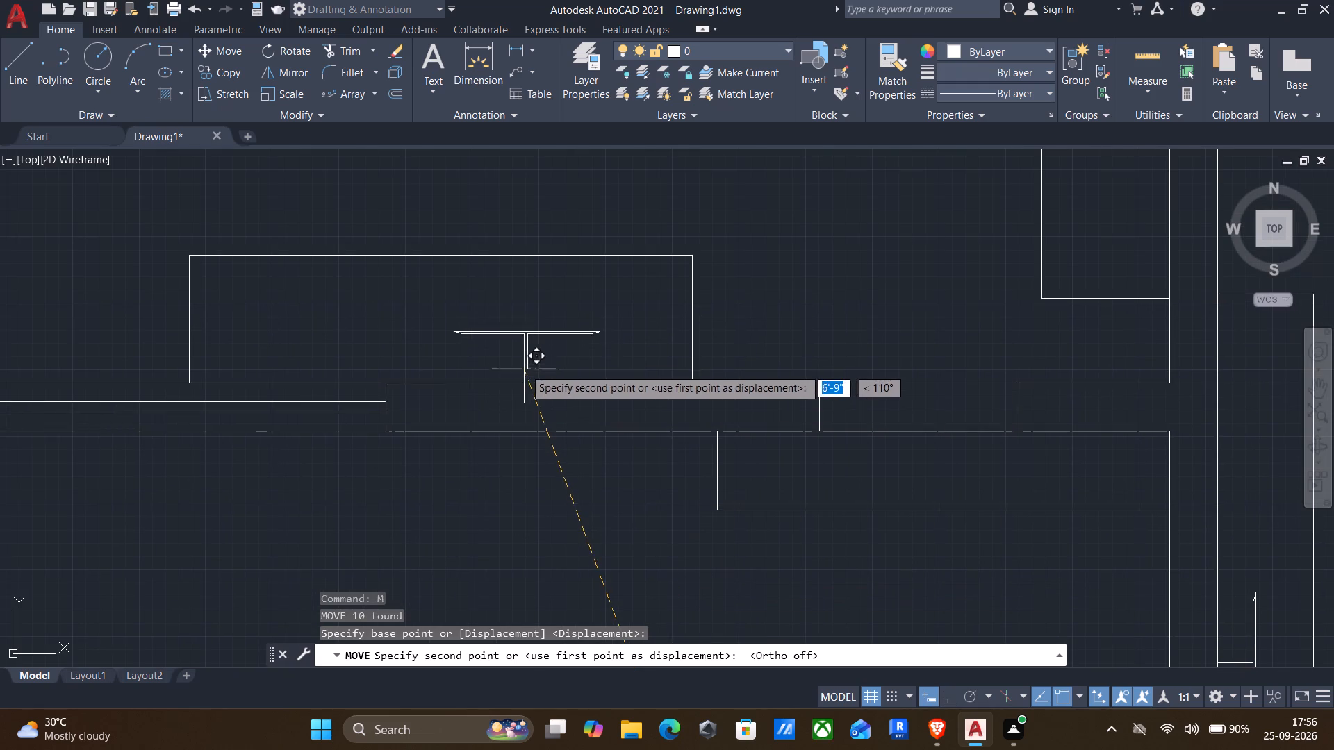
scroll(523, 357, down, 2)
middle_drag(539, 421, 584, 458)
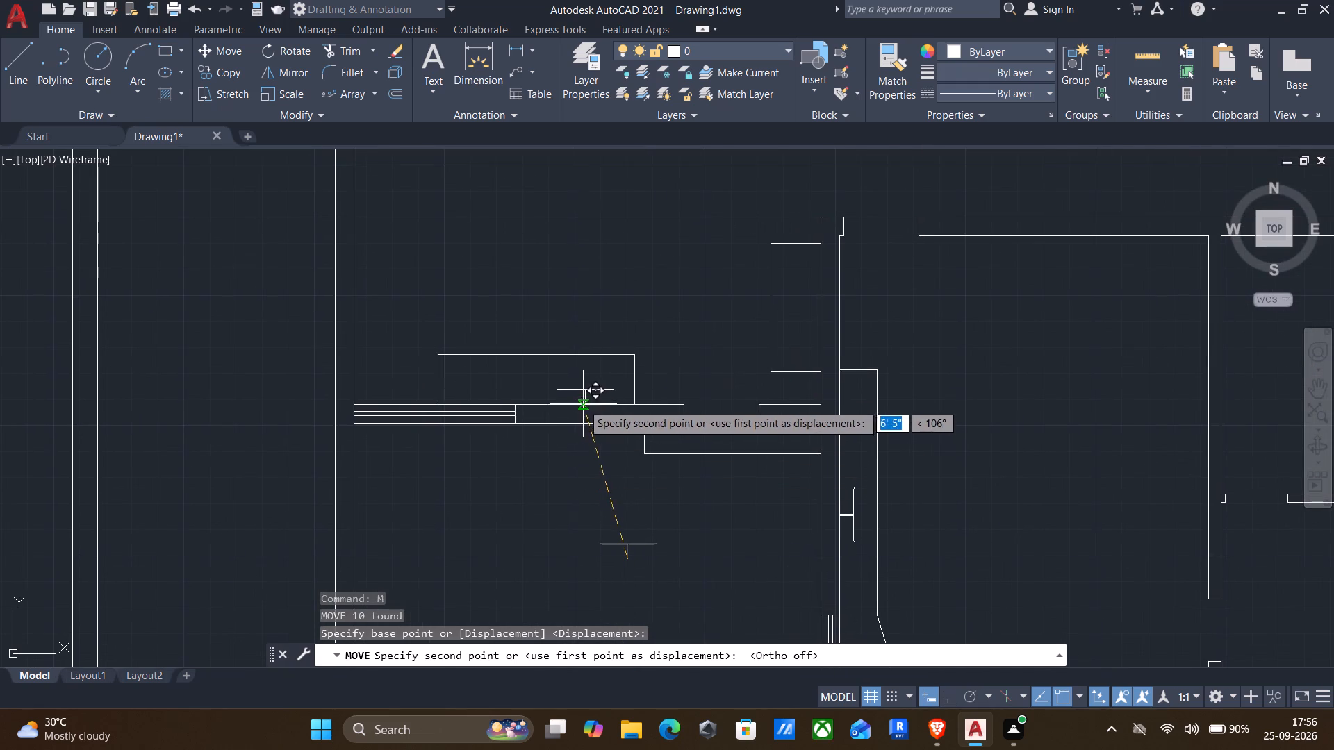
scroll(565, 395, up, 2)
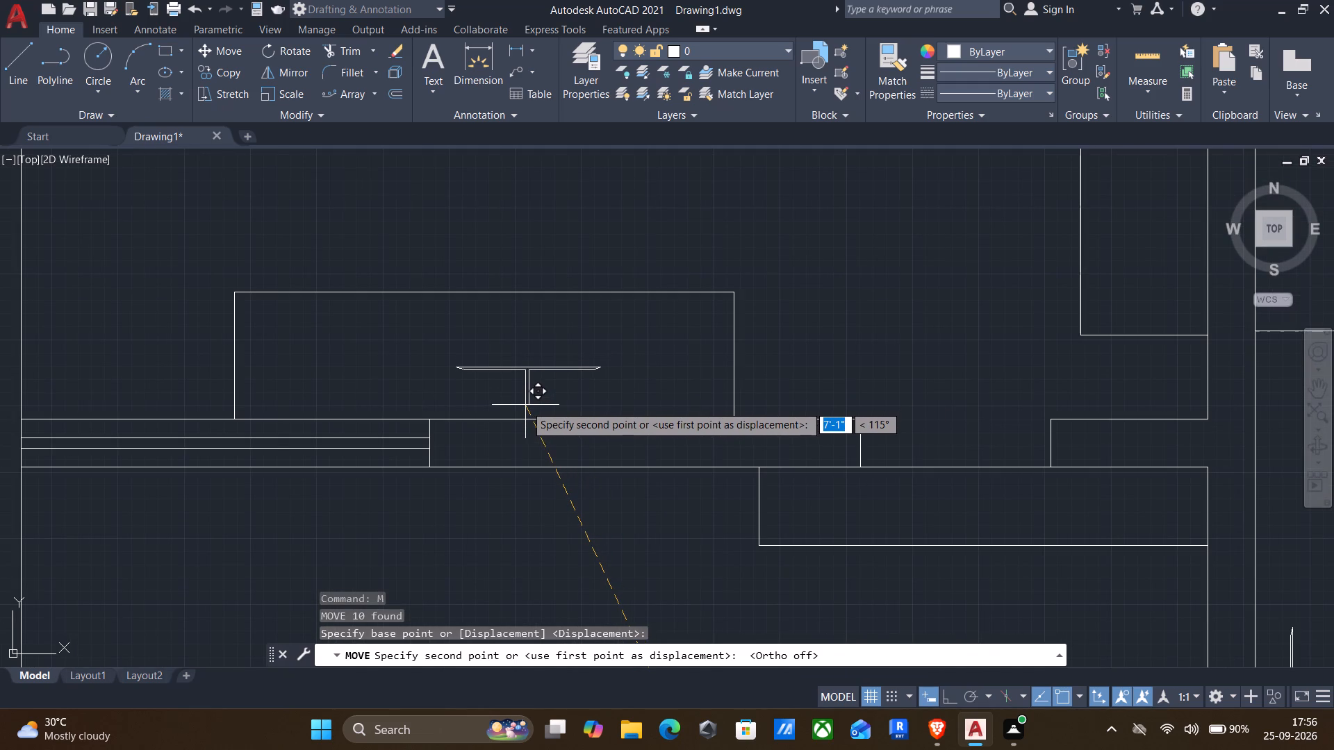
click(525, 405)
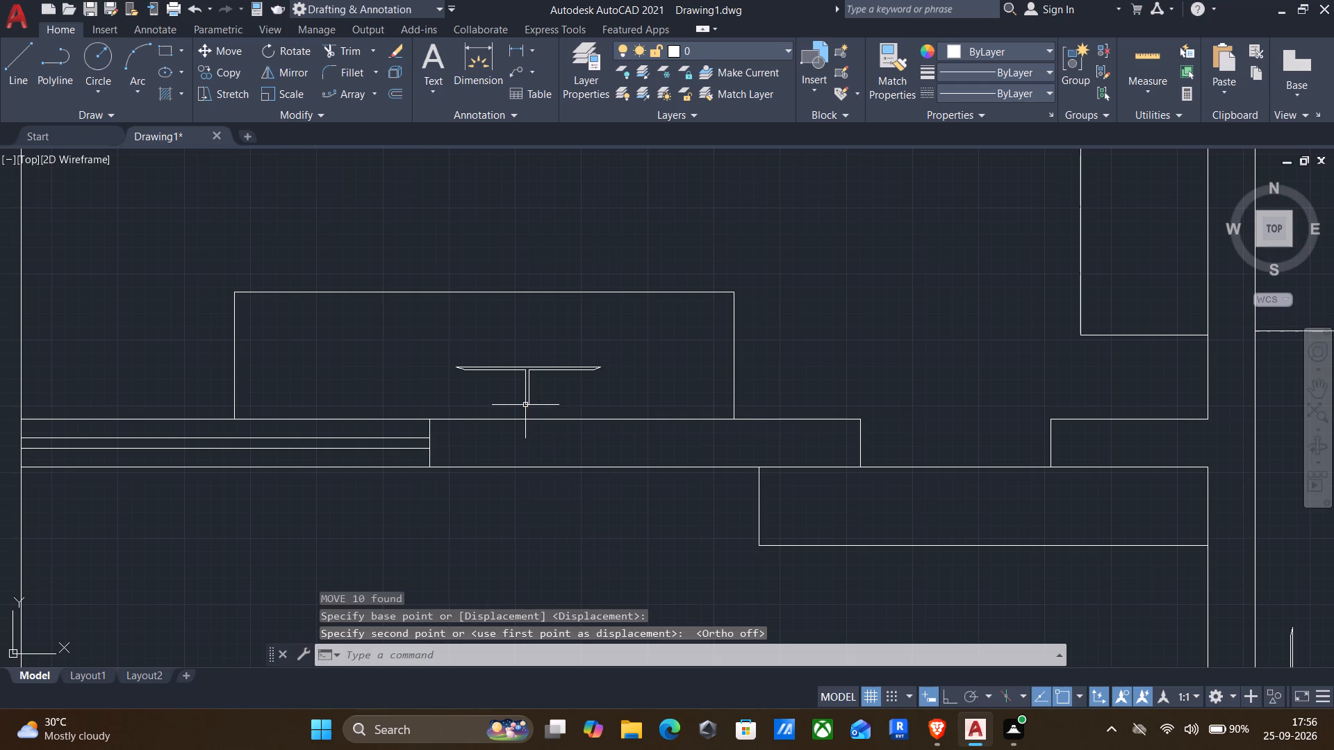
Draw a three-sided outline 2' deep and about 5' long against the west face of the wall at the partition's west end.
scroll(563, 476, down, 3)
middle_drag(593, 519, 635, 390)
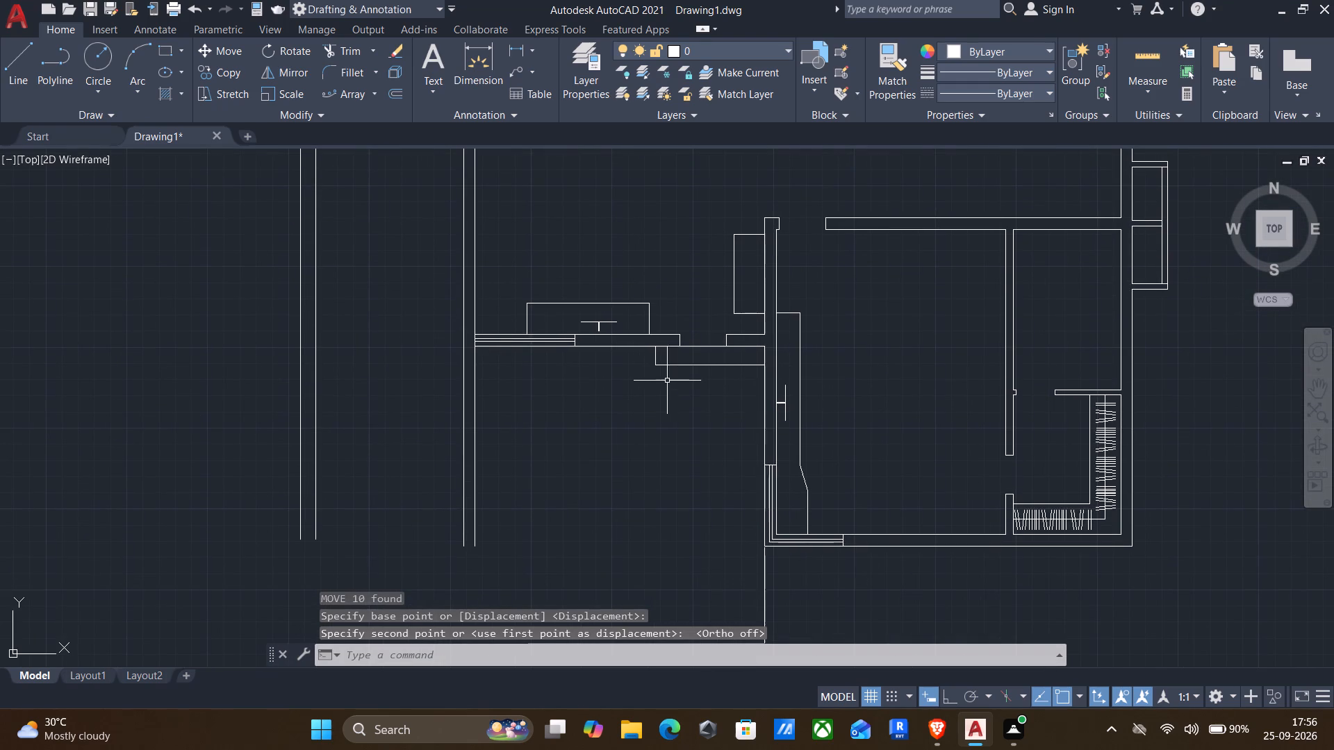
middle_drag(719, 377, 873, 412)
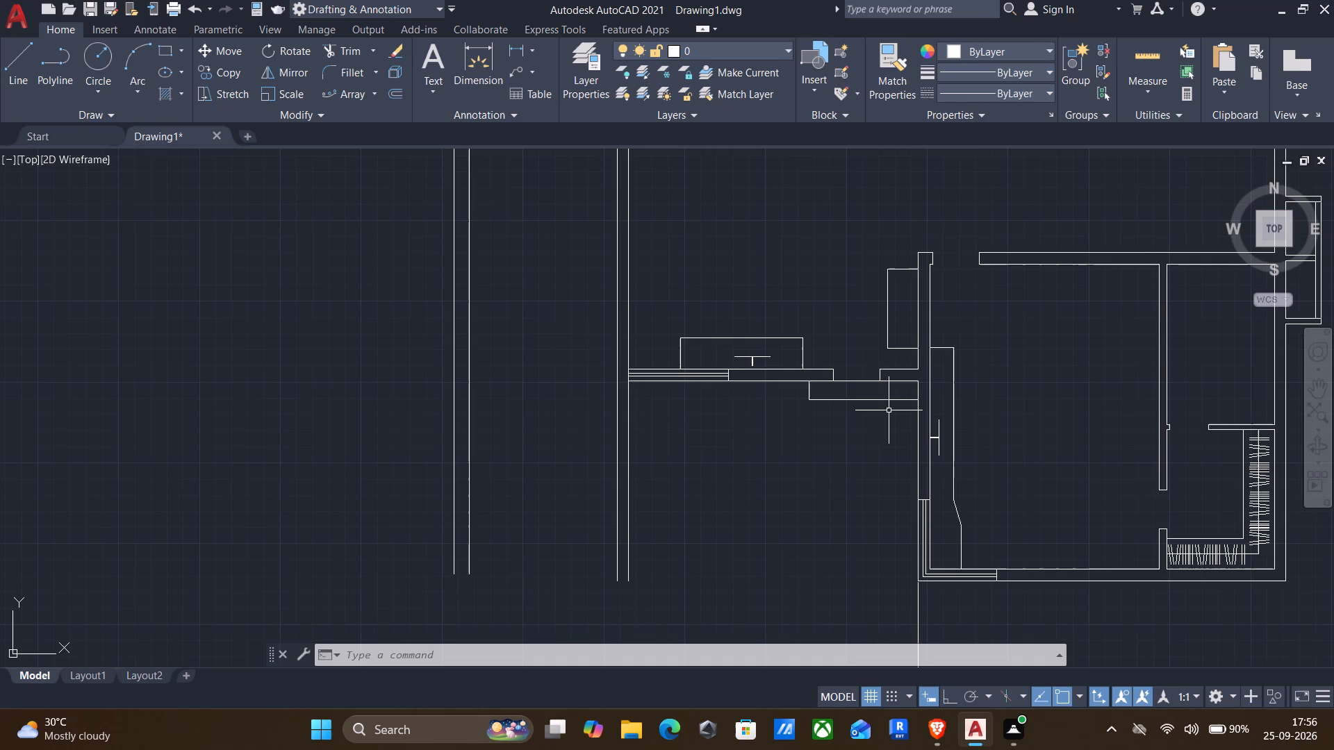
middle_drag(666, 352, 895, 420)
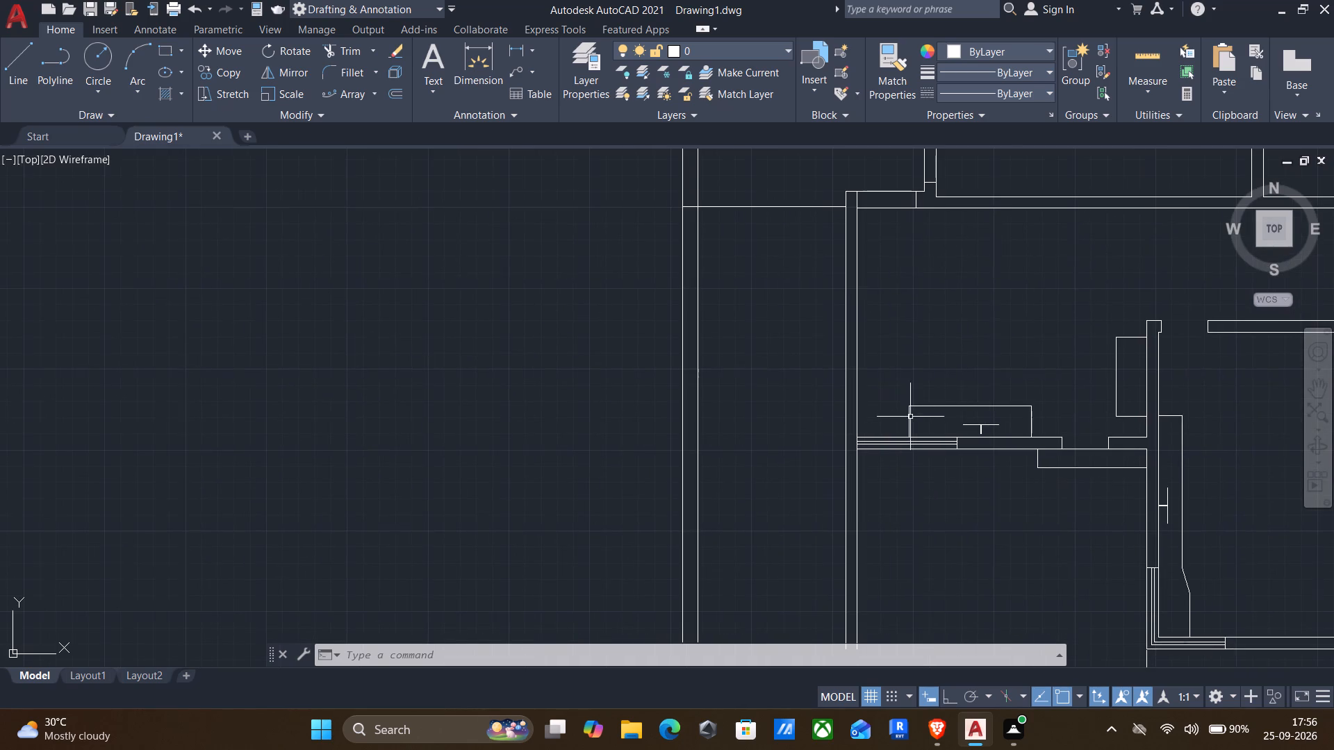
key(l)
key(Return)
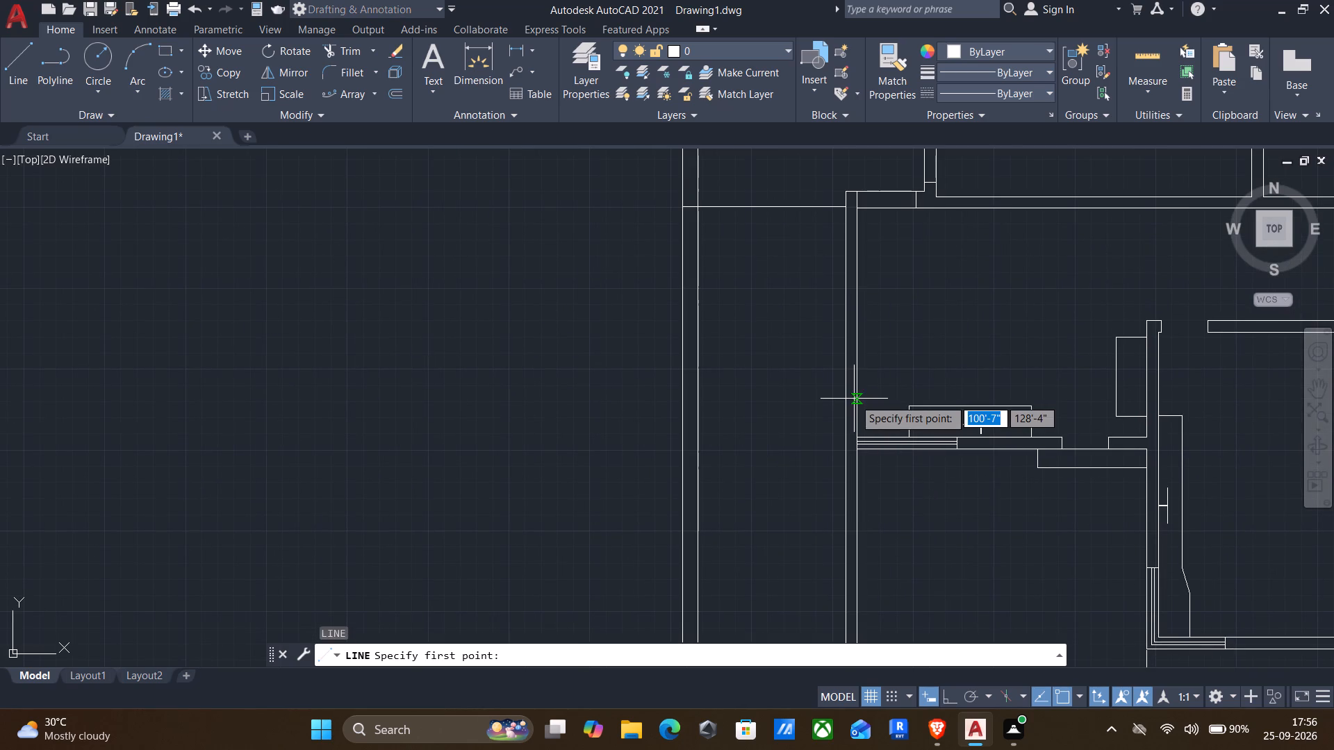
scroll(854, 399, up, 2)
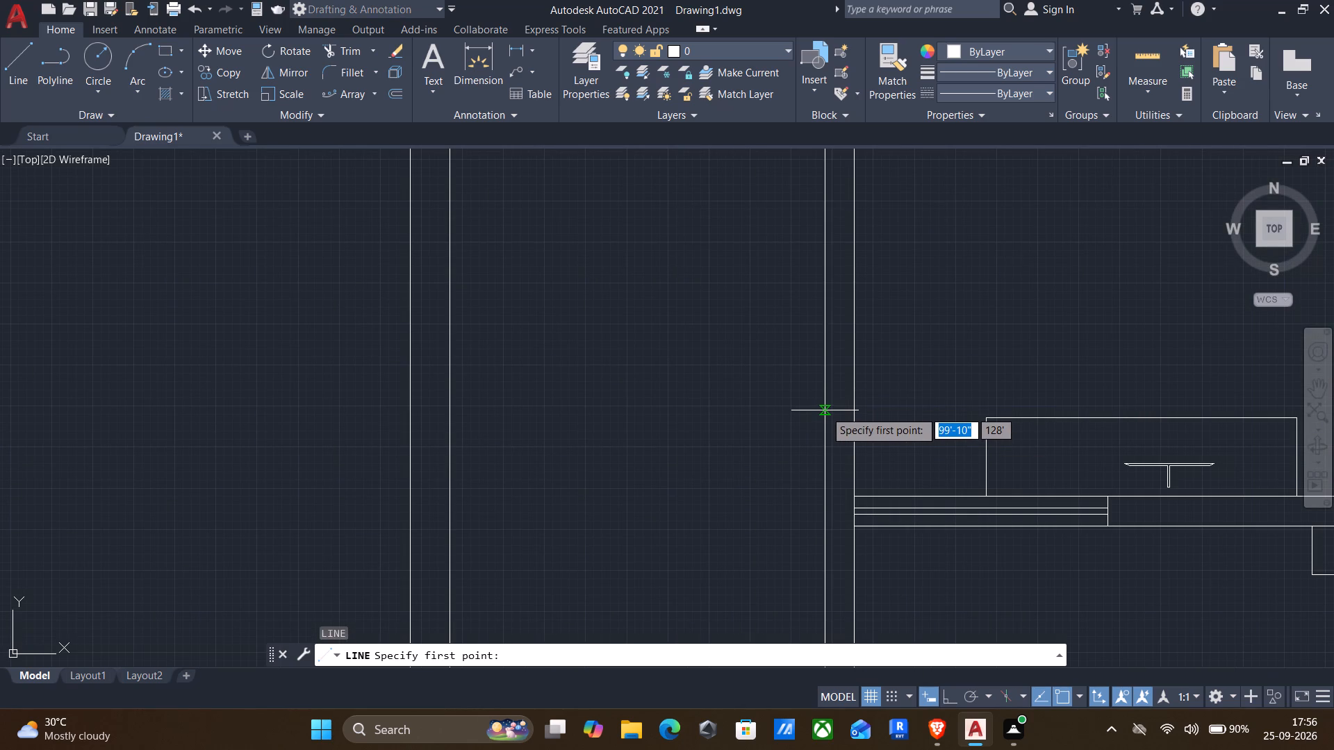
click(823, 429)
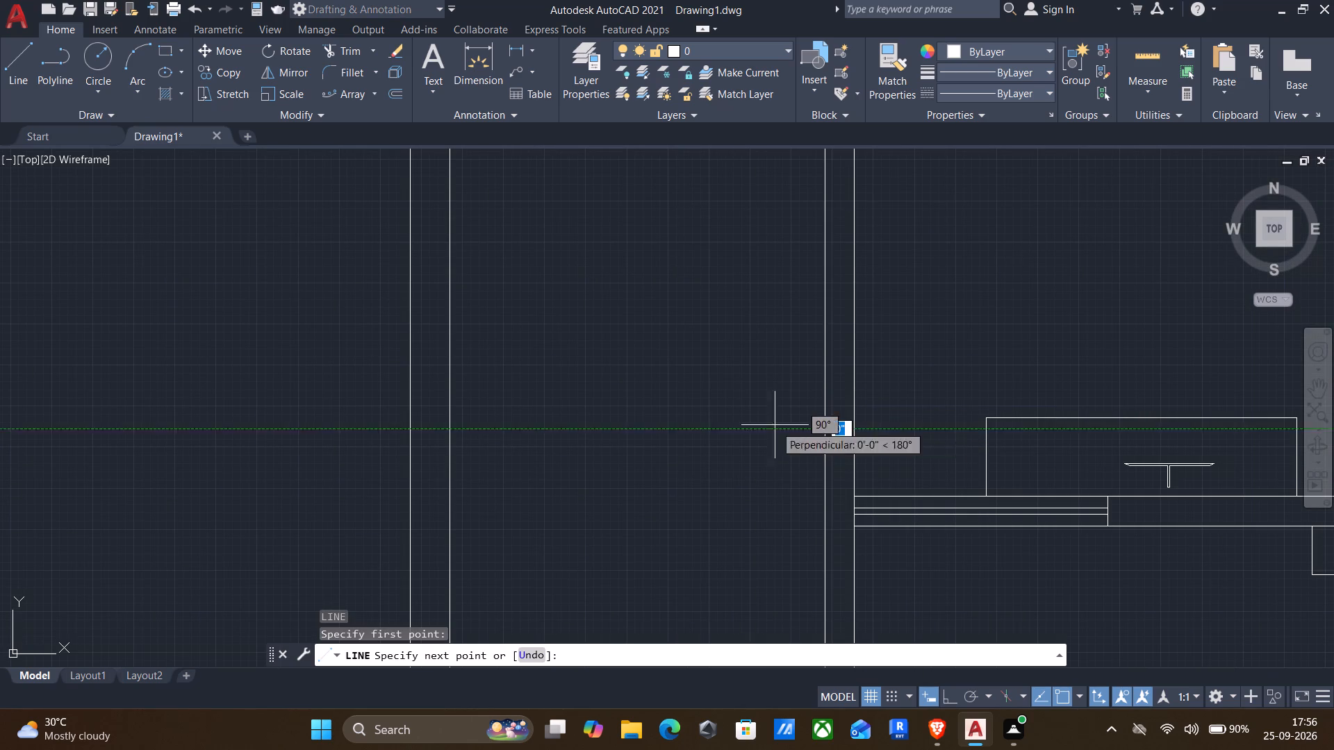
click(951, 695)
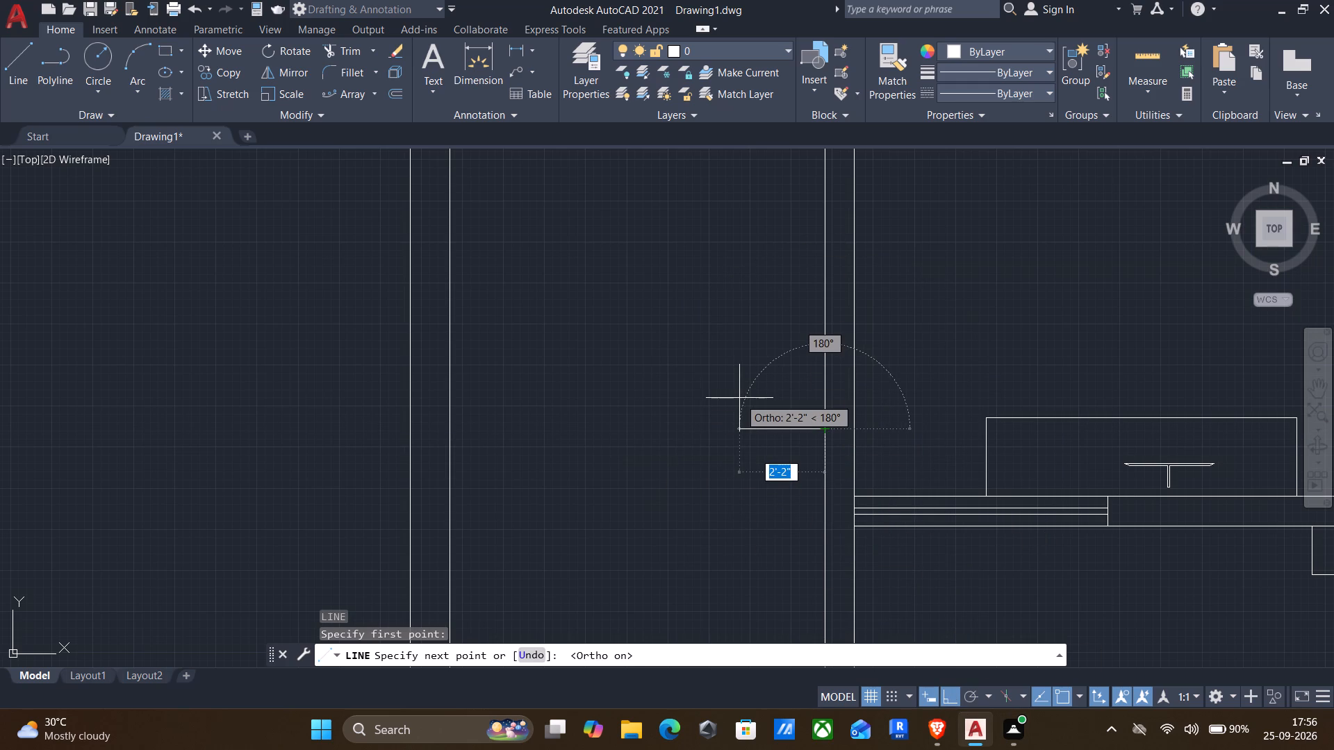
text(2')
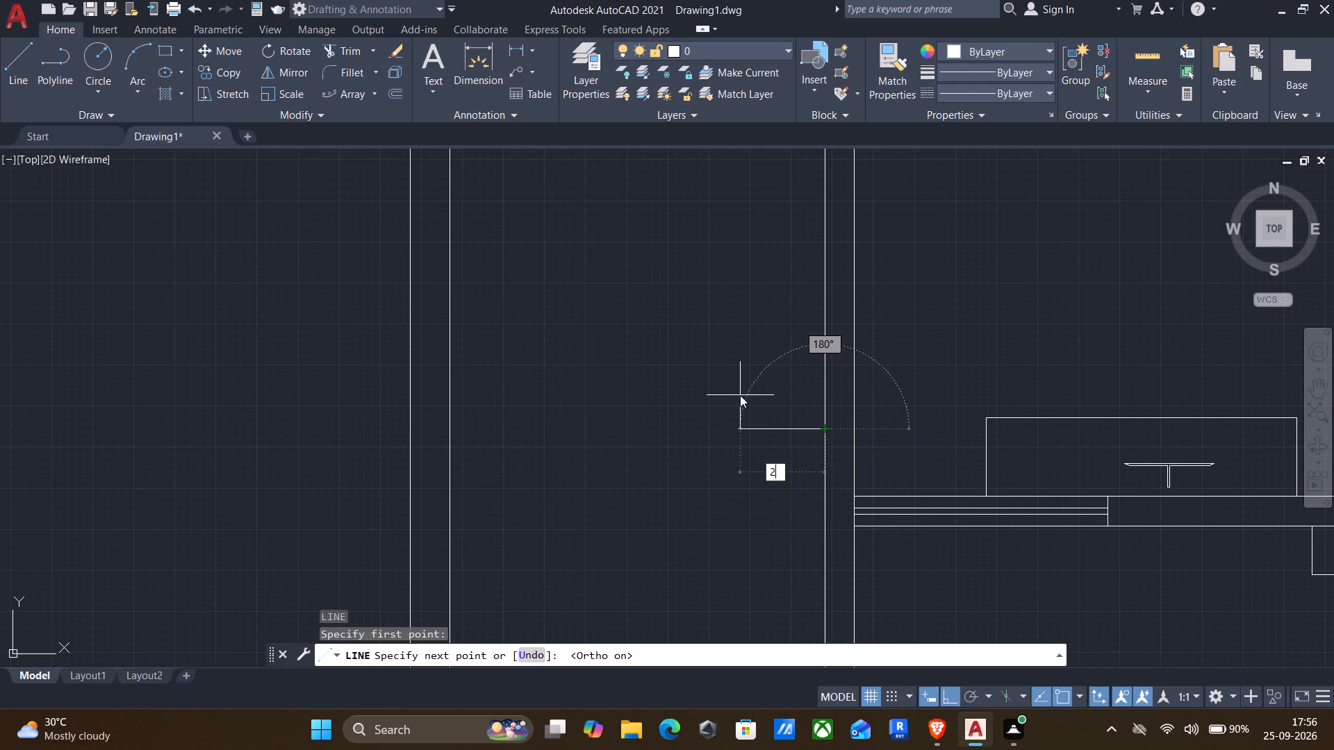
key(Return)
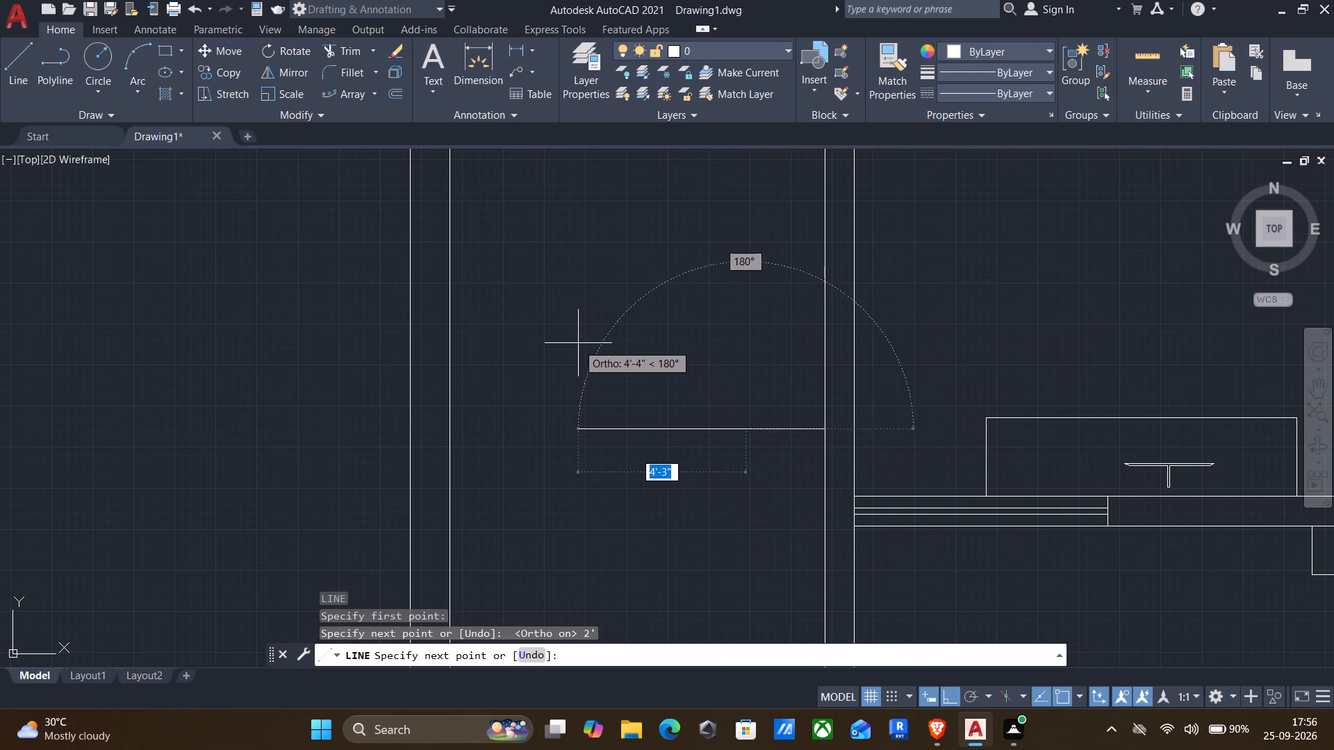
click(751, 231)
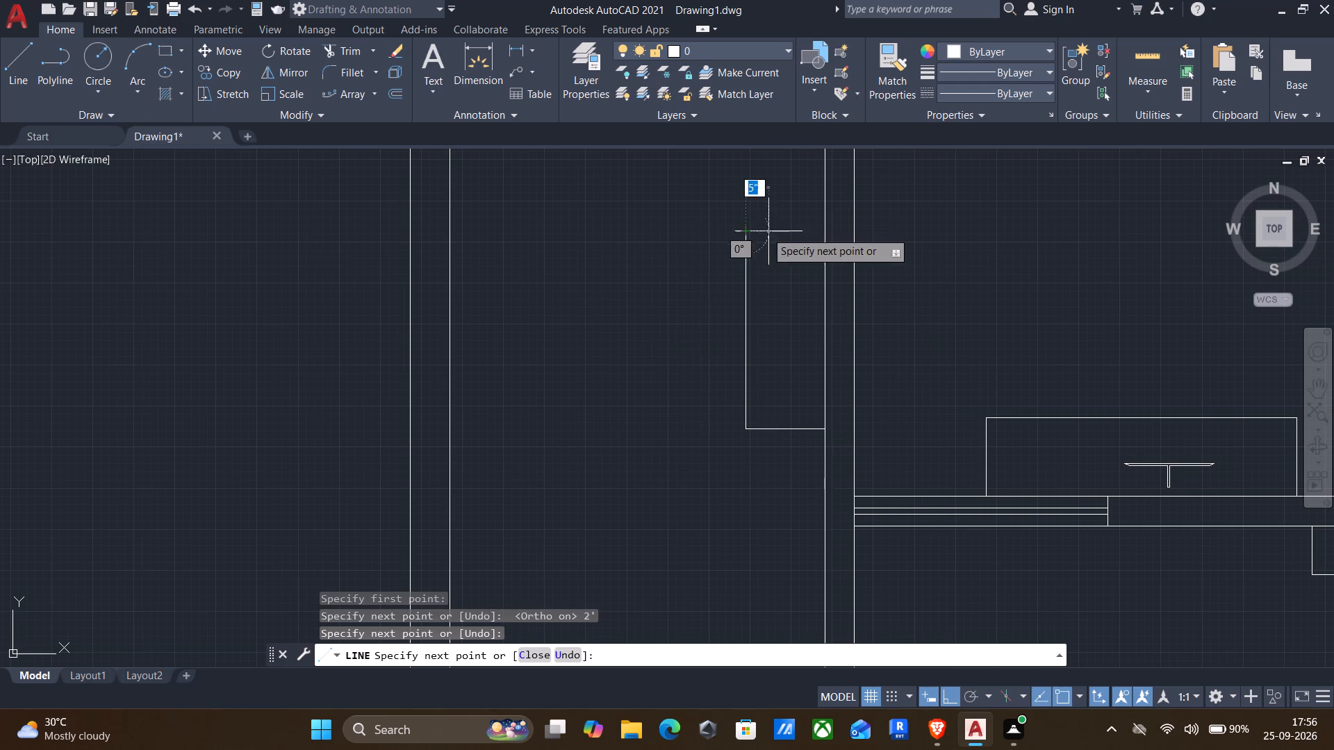
click(823, 231)
key(Return)
Offset the new outline's north, south and west lines 4" inward.
key(o)
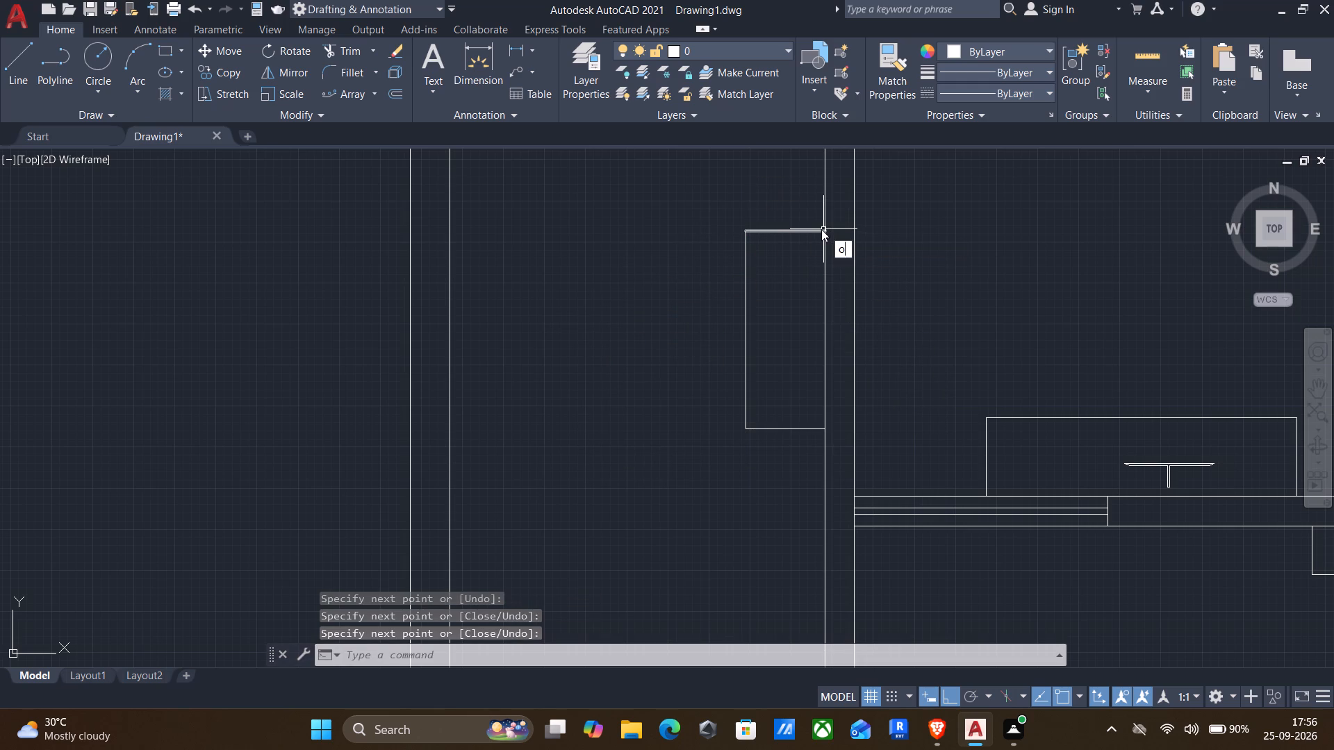
key(Return)
drag(784, 205, 782, 231)
click(785, 294)
click(785, 231)
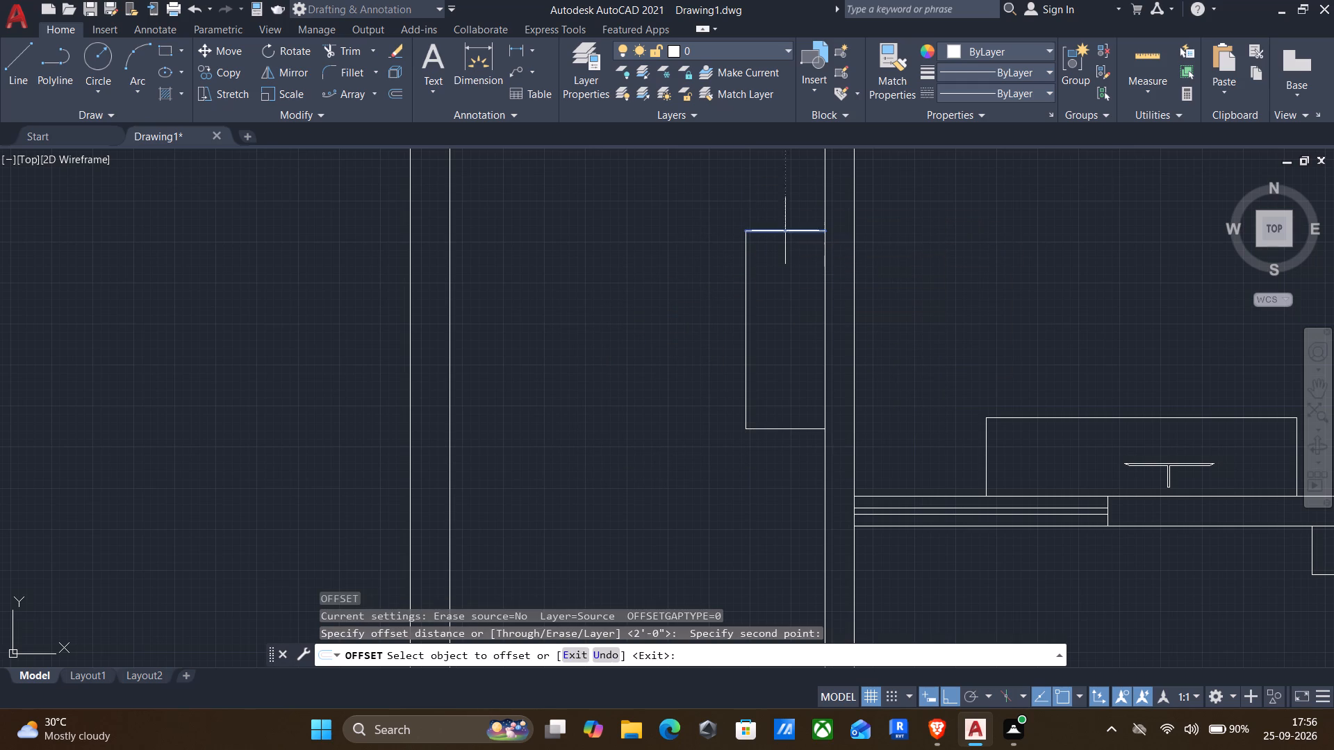
text(4")
key(Return)
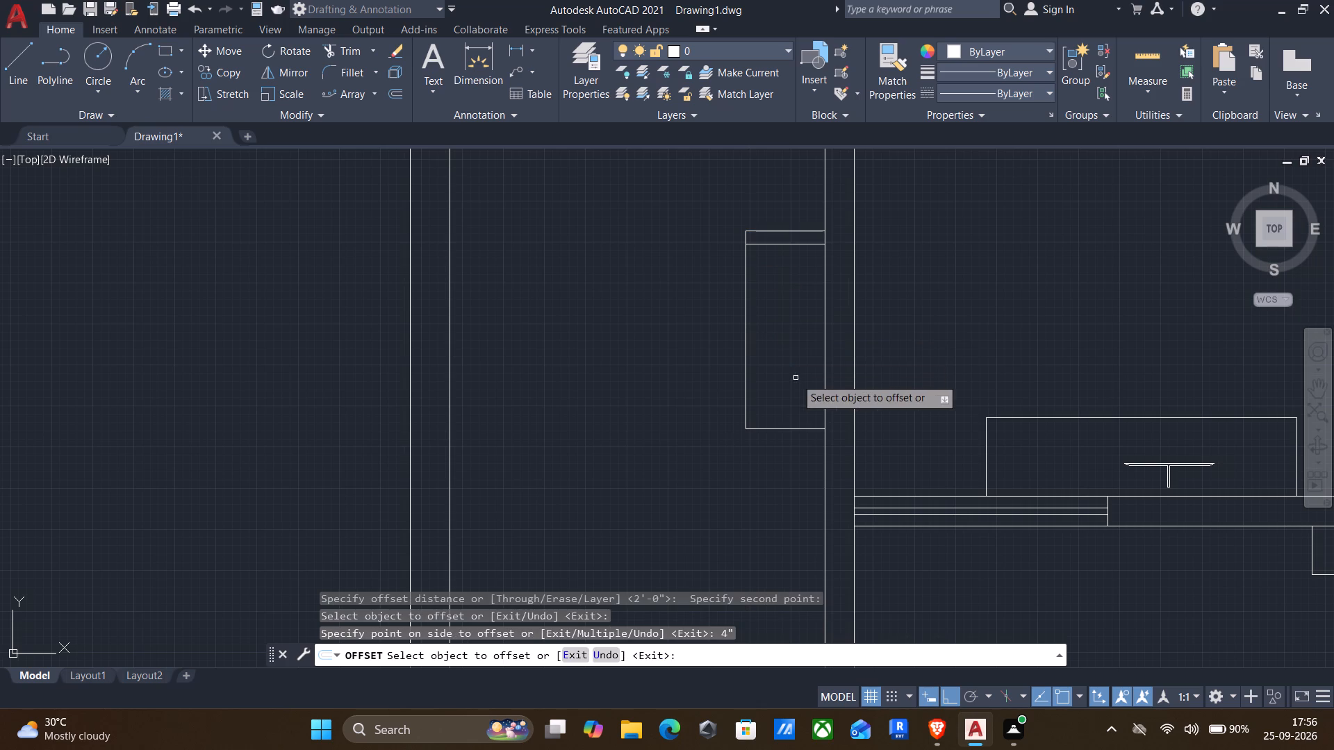
click(771, 430)
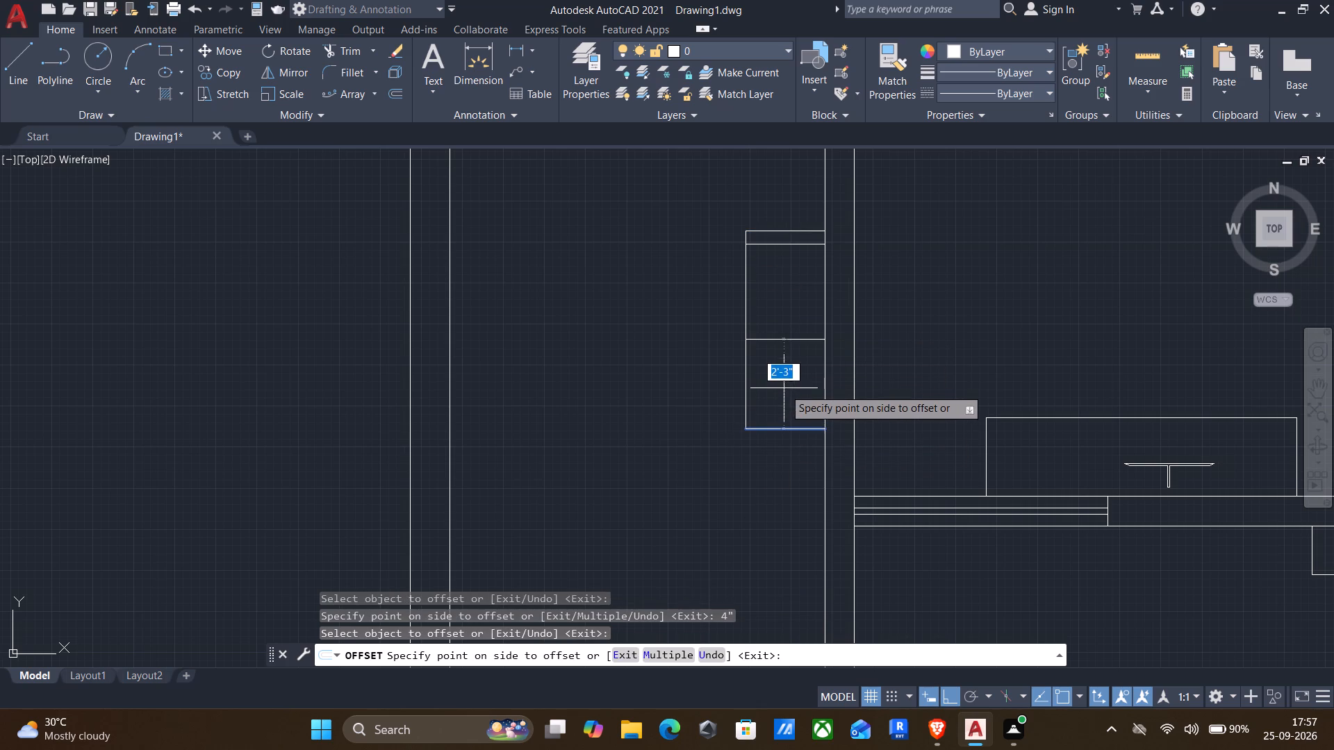
key(4)
key(shift+quotedbl)
key(Return)
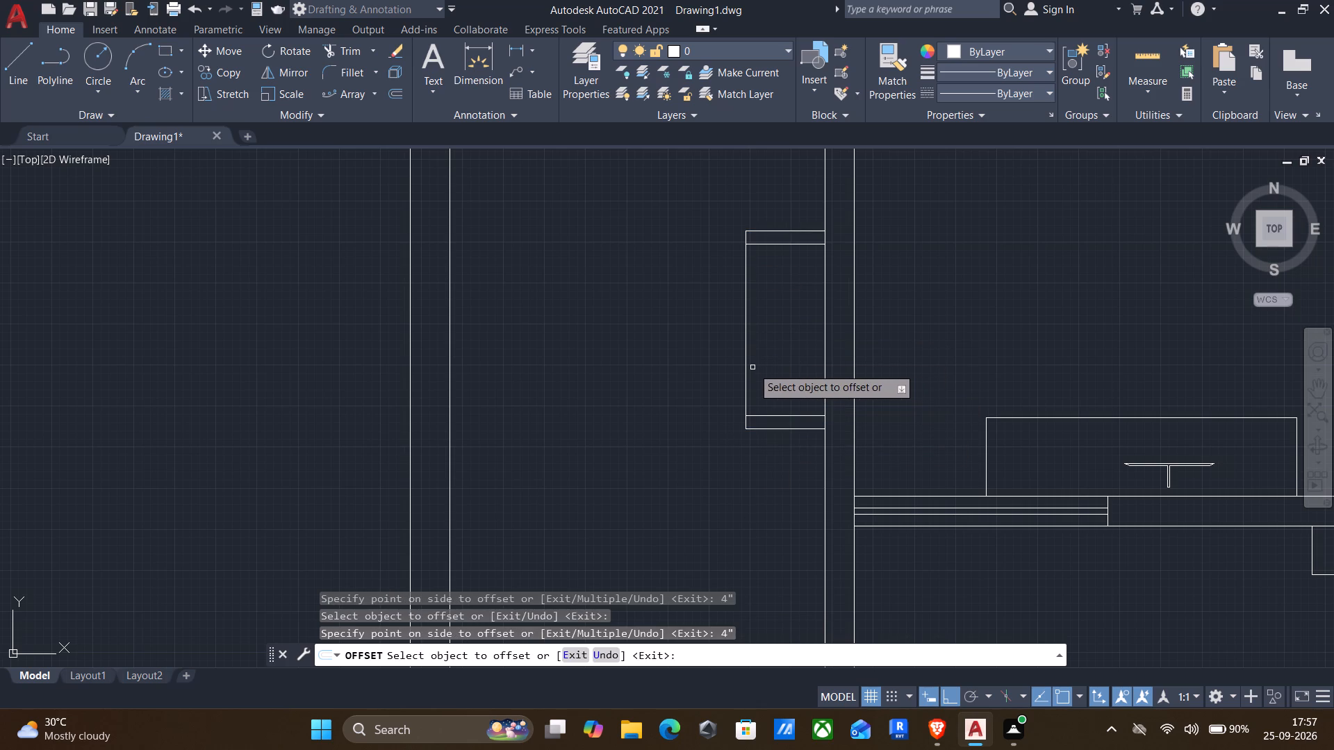
click(745, 370)
key(4)
key(shift+quotedbl)
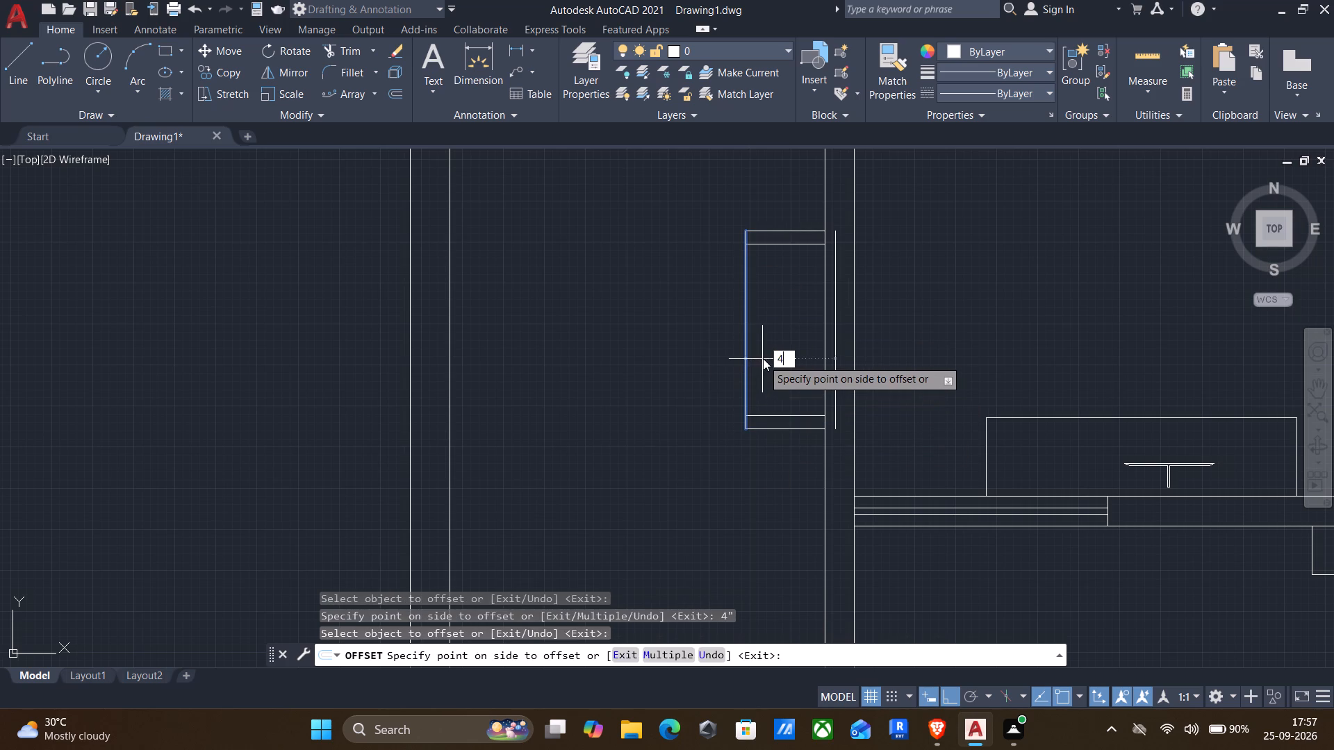
key(Return)
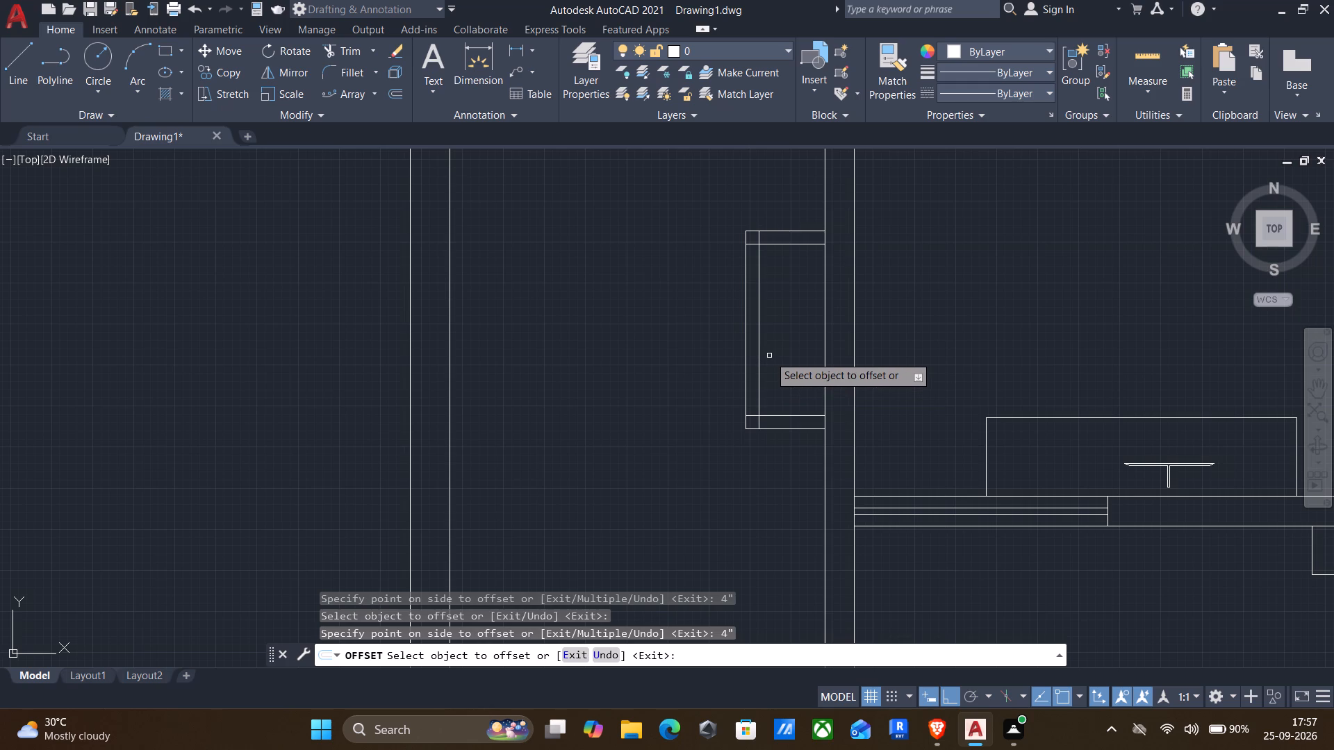
Trim both ends of the projecting outline's inner west line where they overrun its inner north and south lines.
key(Return)
text(tr)
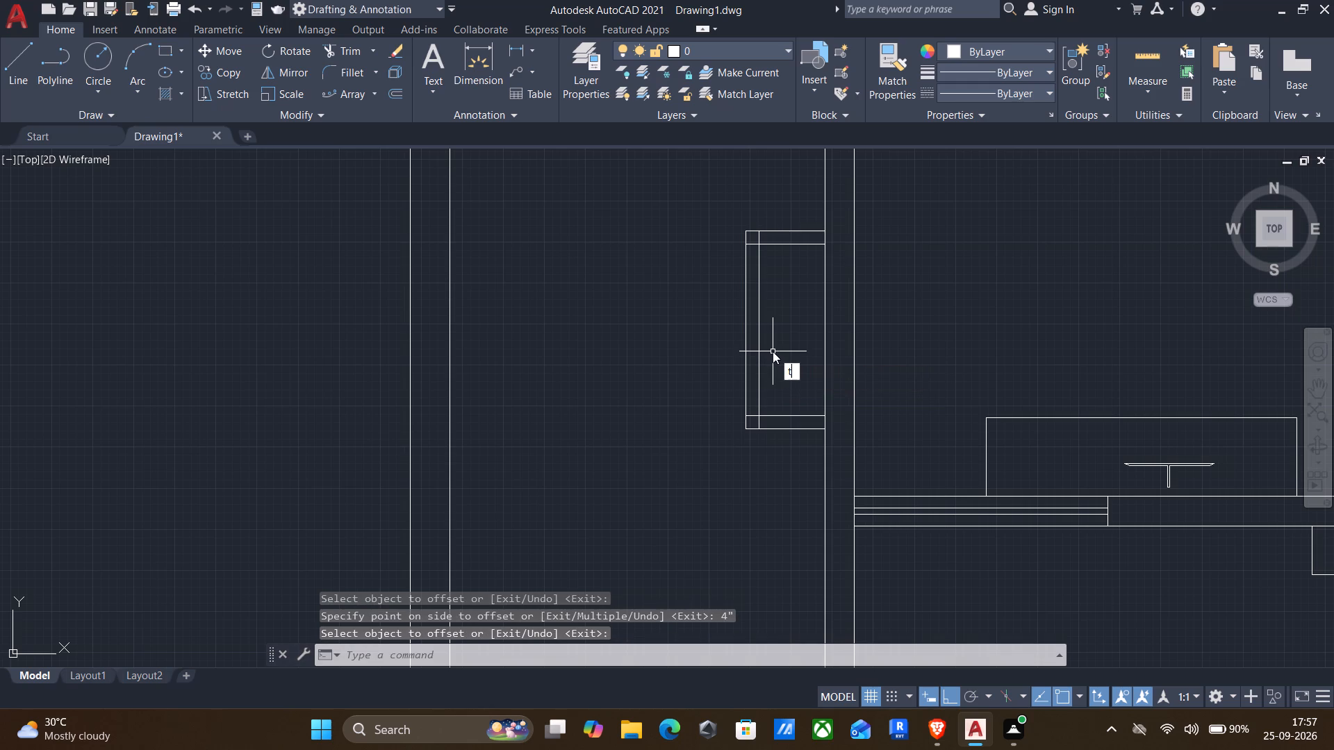
key(Return)
scroll(751, 411, up, 3)
drag(752, 459, 825, 458)
scroll(801, 436, down, 1)
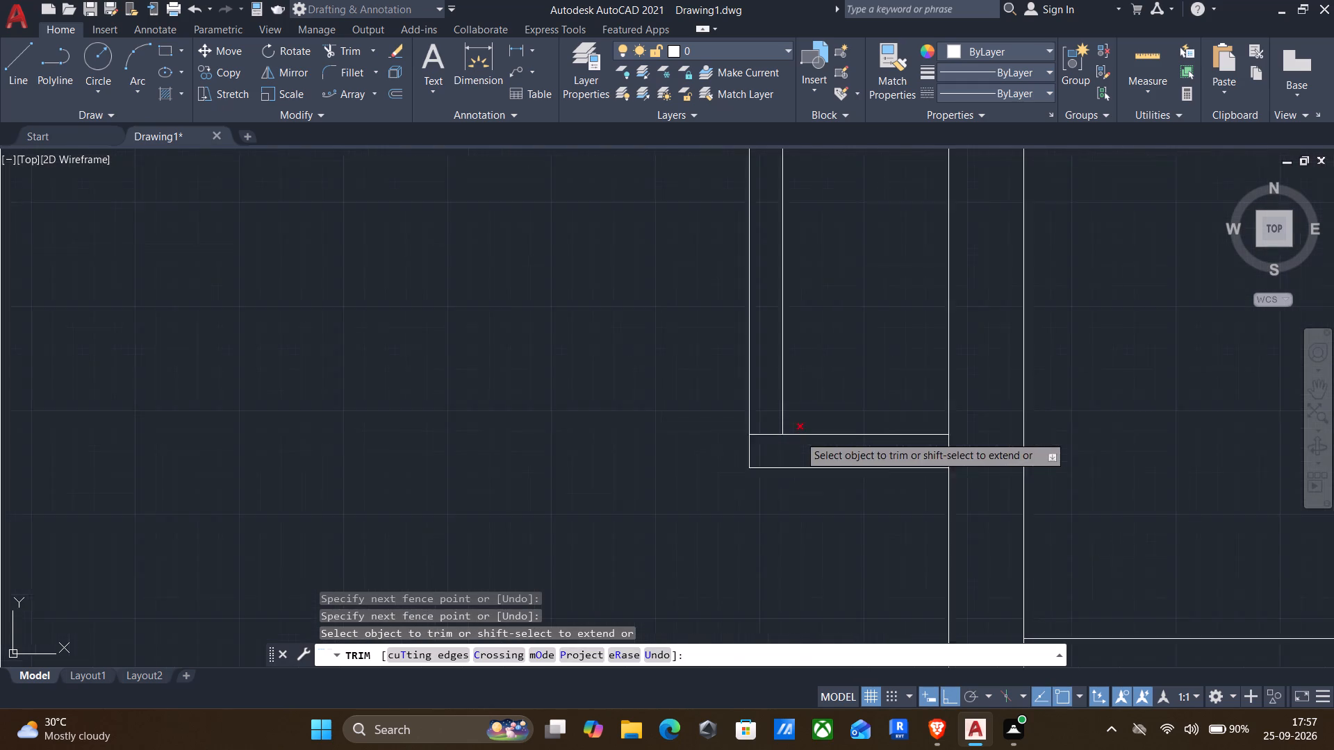
scroll(791, 433, down, 2)
middle_drag(743, 362, 752, 460)
scroll(805, 314, up, 3)
drag(765, 431, 736, 437)
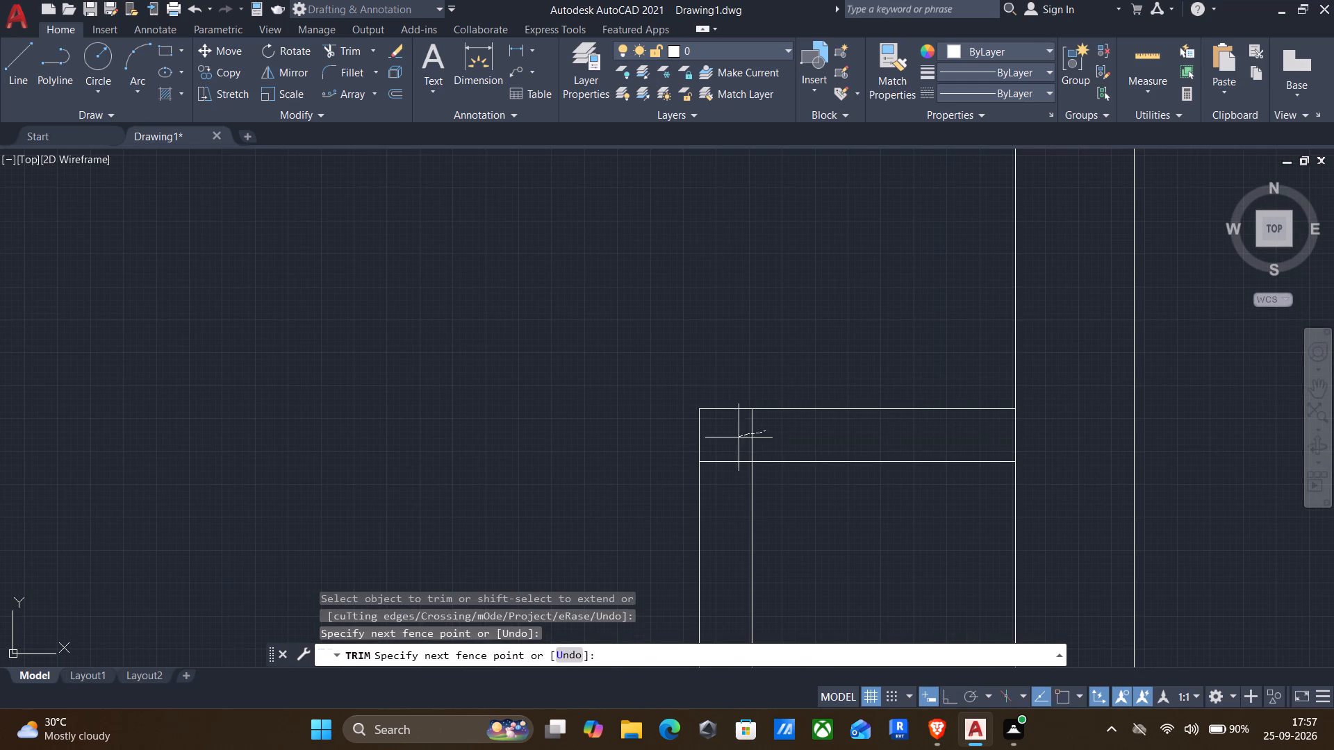
drag(736, 437, 714, 447)
scroll(707, 449, down, 3)
middle_drag(661, 463, 736, 312)
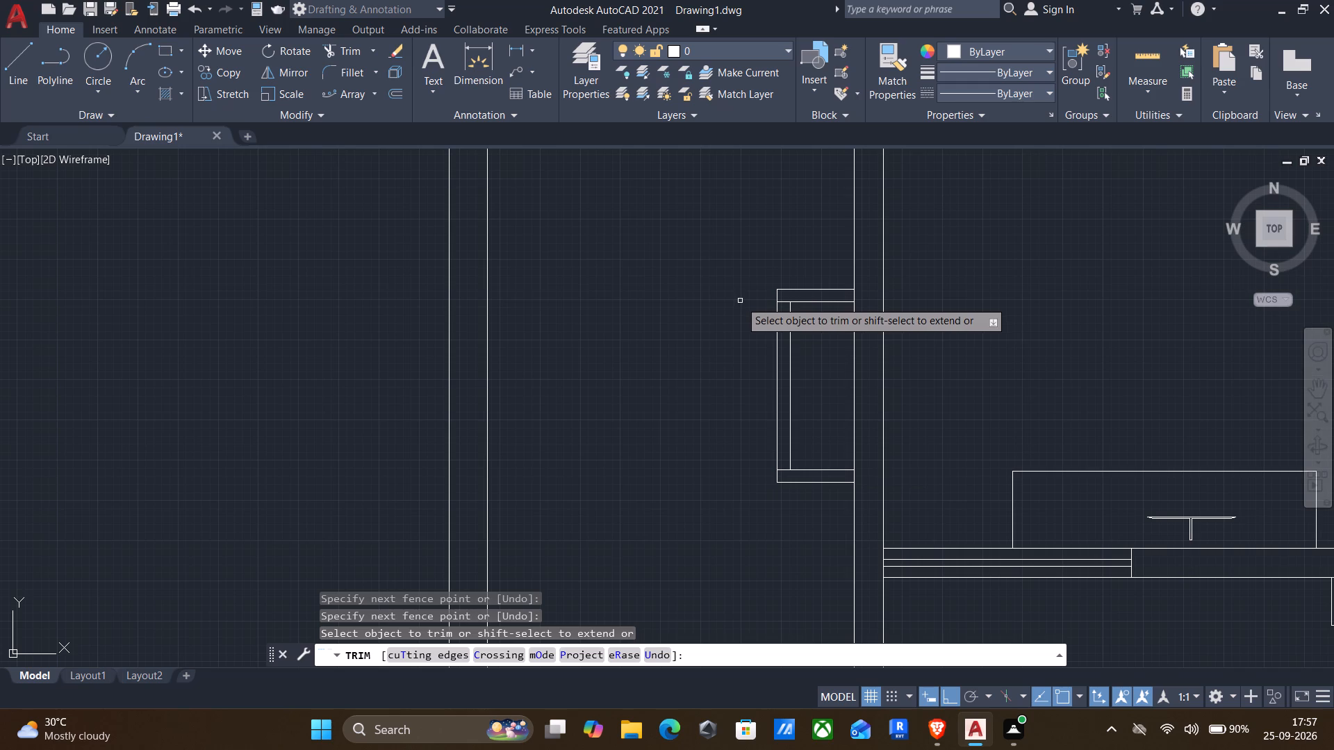
key(Return)
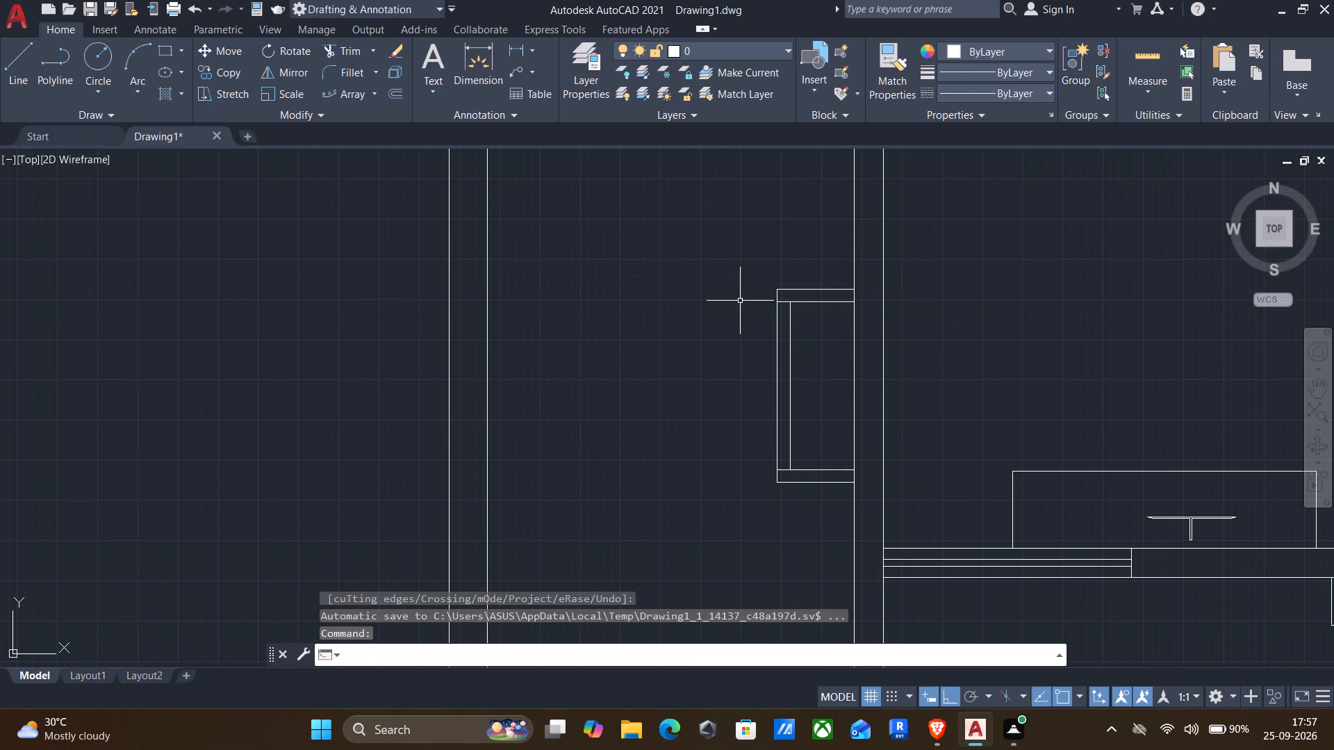
Draw a rectangle 2' wide and about 2'-5" long across the middle of the unit on the west face of the central wall.
scroll(740, 301, down, 2)
middle_drag(736, 333, 688, 342)
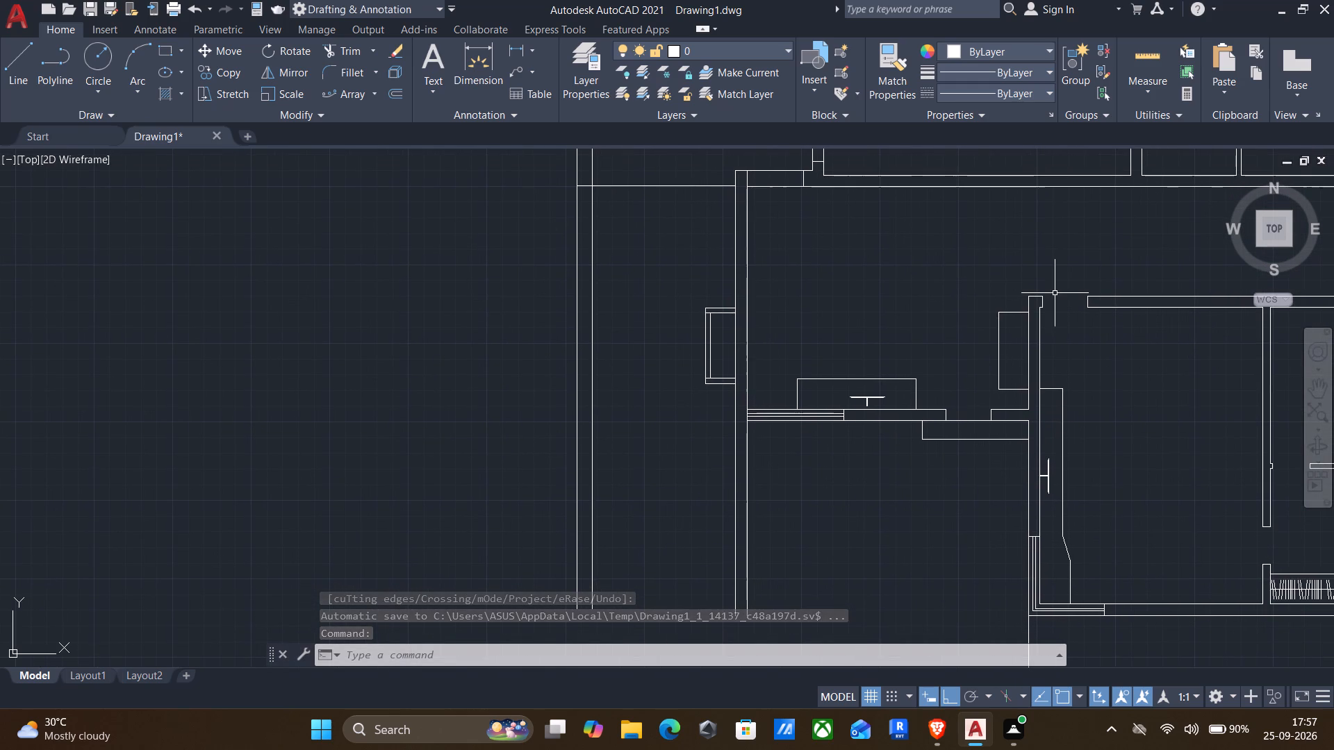
scroll(1070, 302, down, 1)
middle_drag(1033, 324, 972, 342)
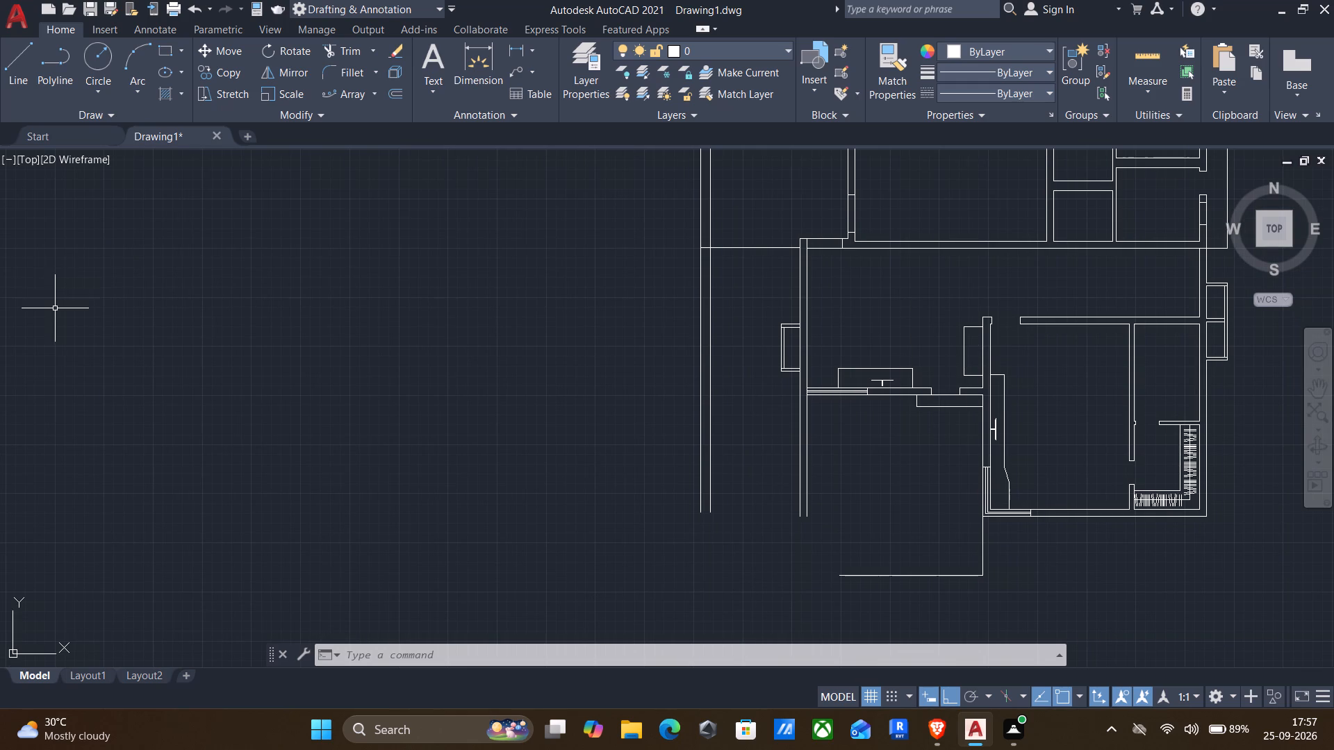
middle_drag(55, 312, 0, 274)
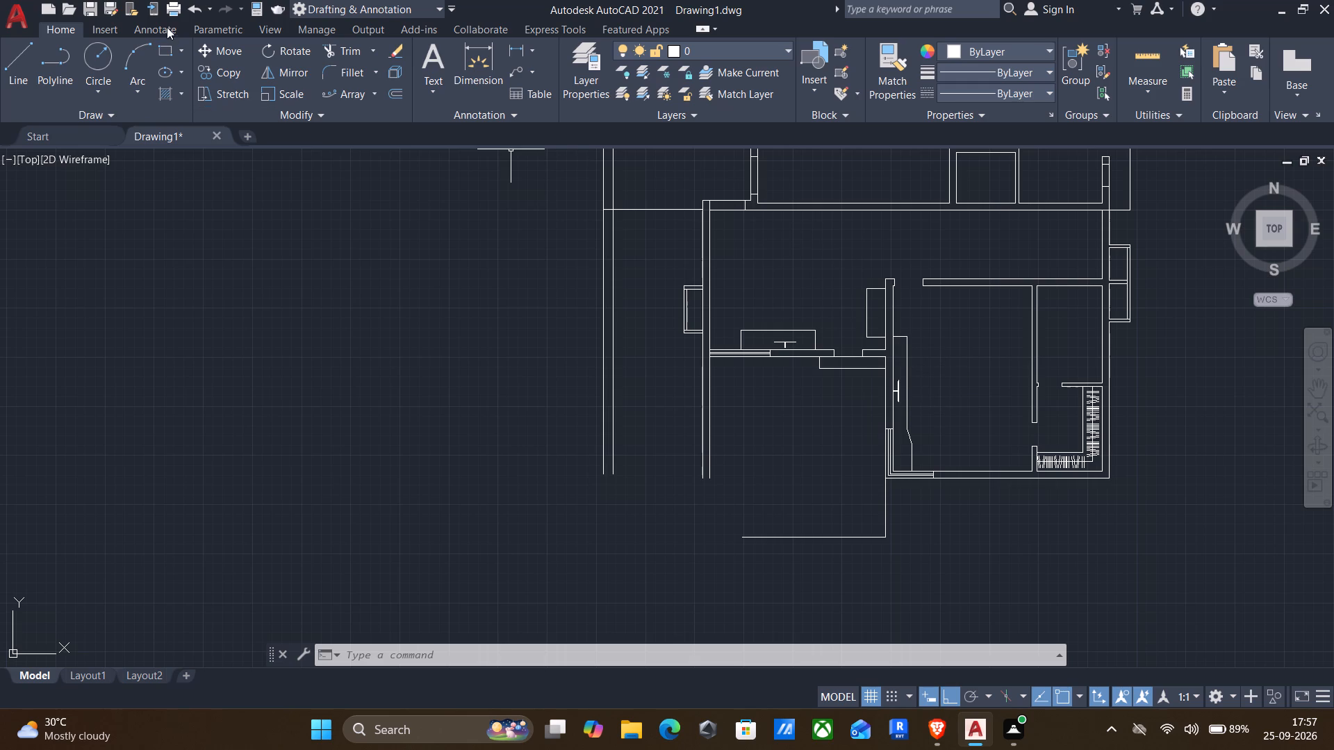
click(168, 48)
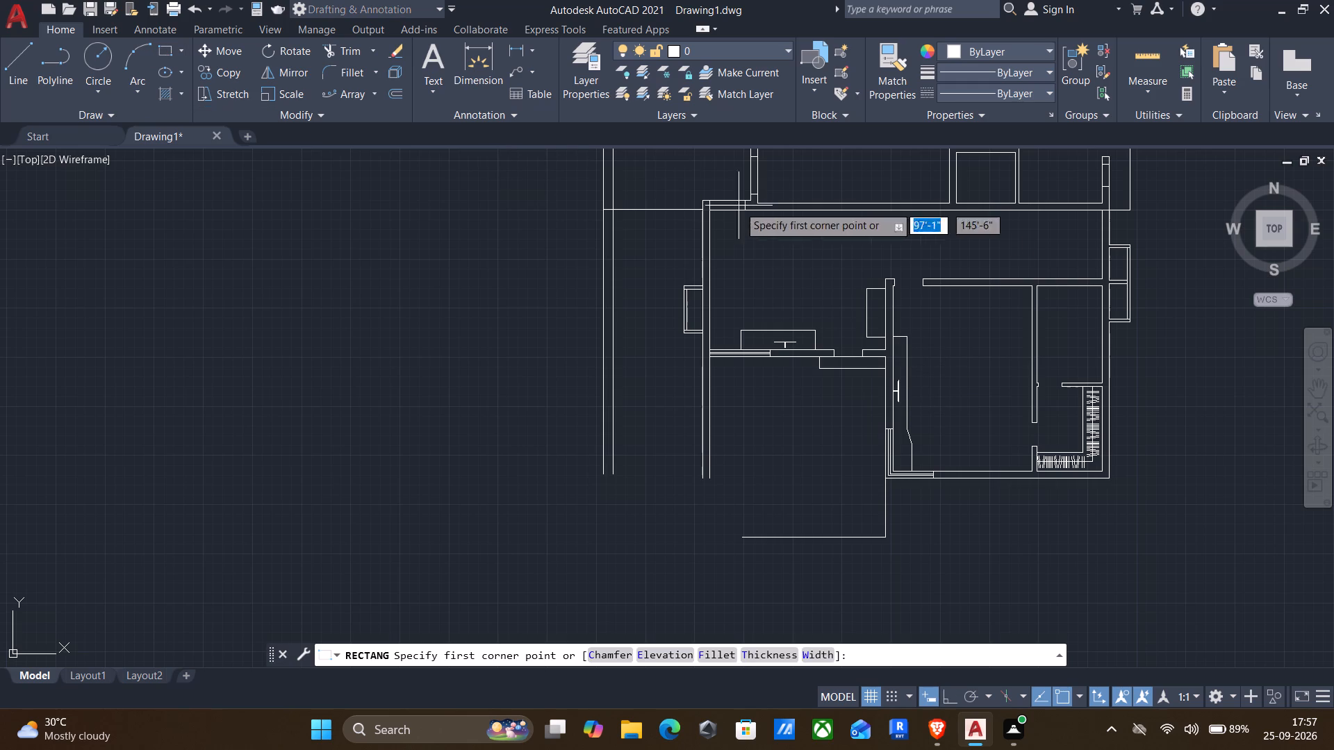
scroll(818, 282, up, 2)
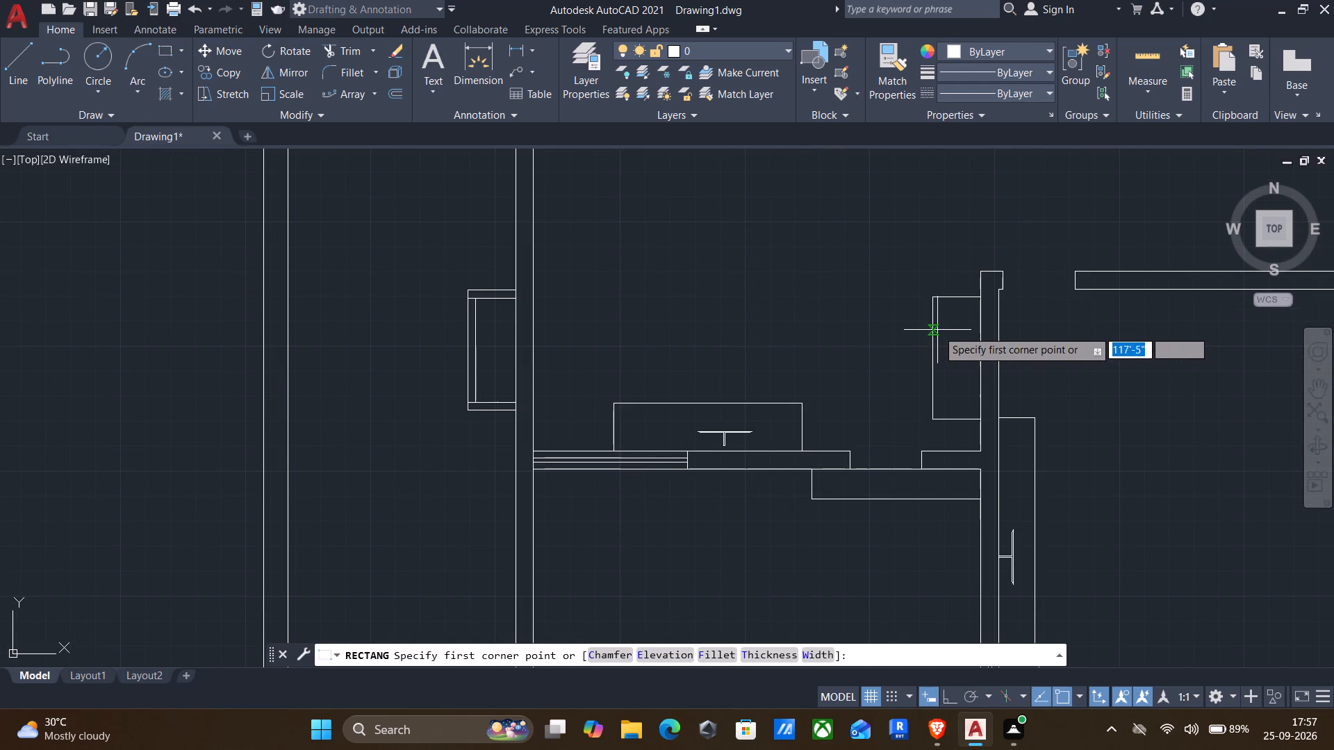
click(937, 330)
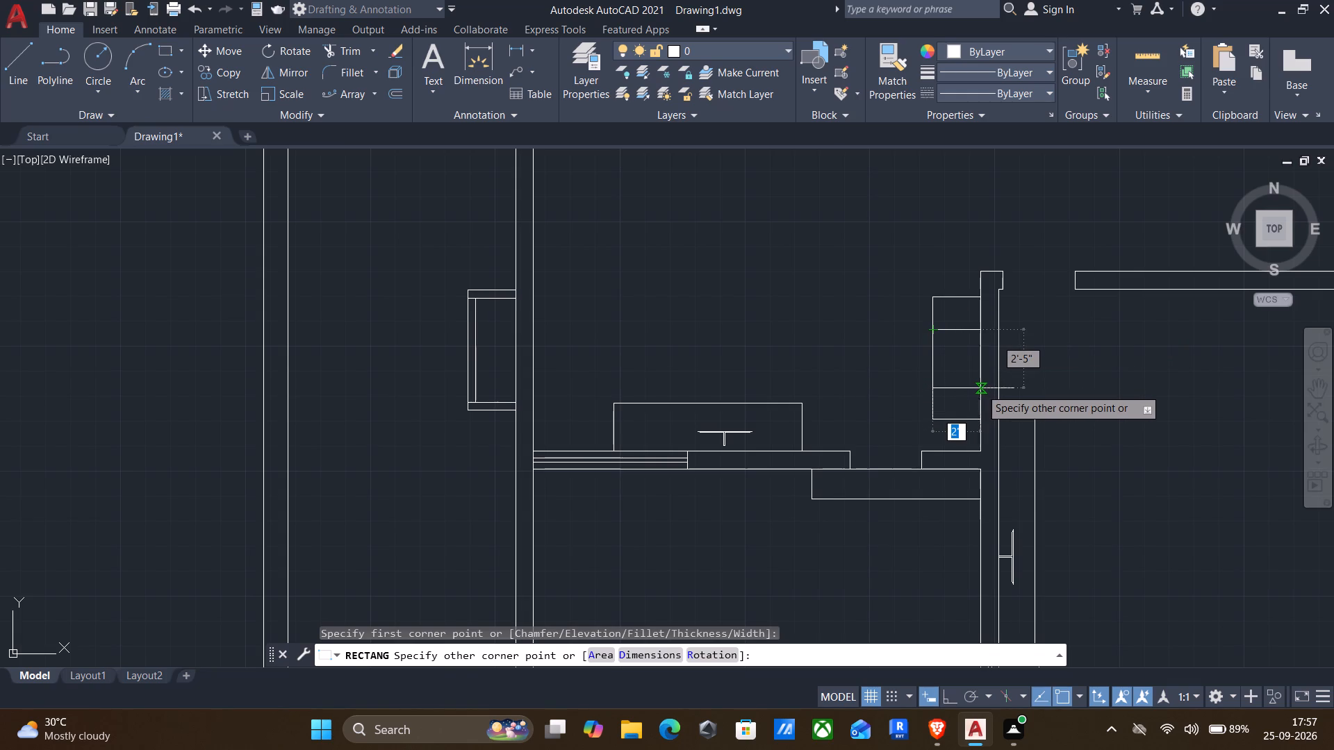
click(980, 390)
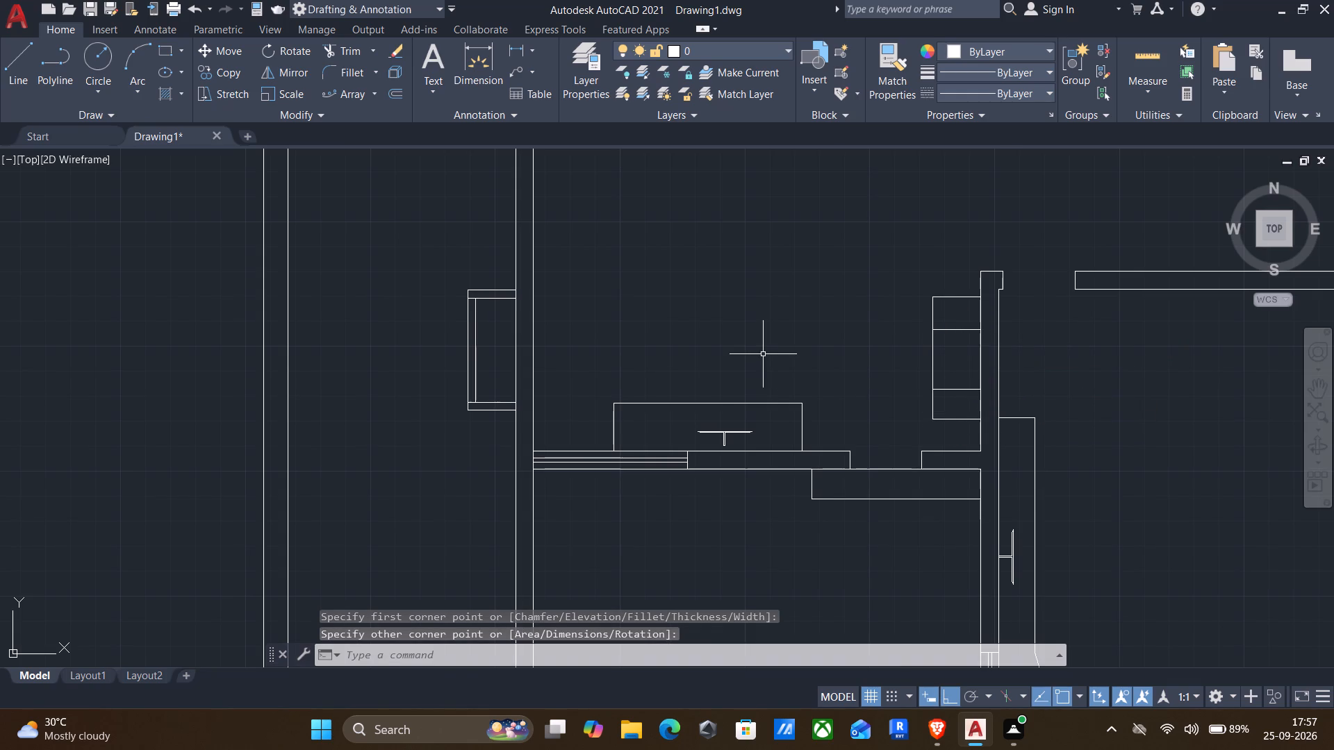
scroll(763, 354, down, 1)
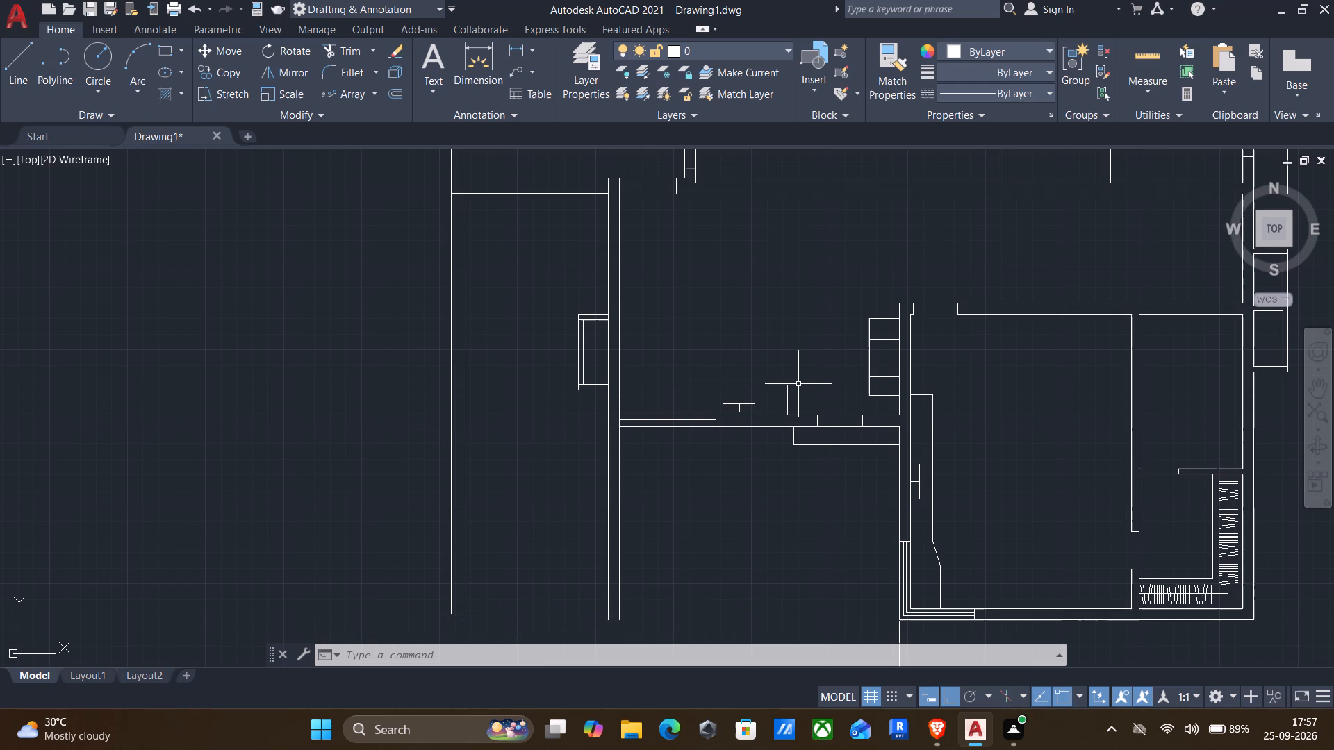
Draw a 3' door-leaf line north from the south corner of the east jamb of the partition opening.
key(l)
key(Return)
scroll(855, 408, up, 3)
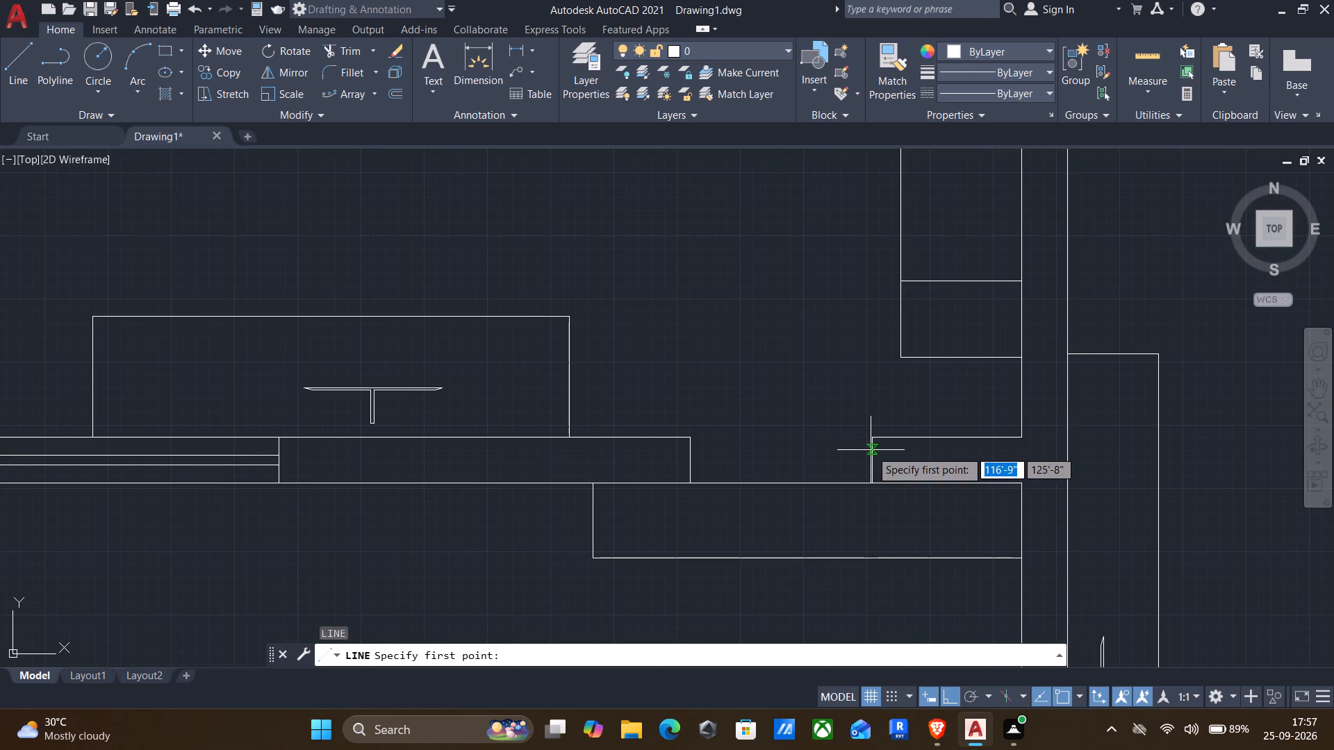
click(872, 487)
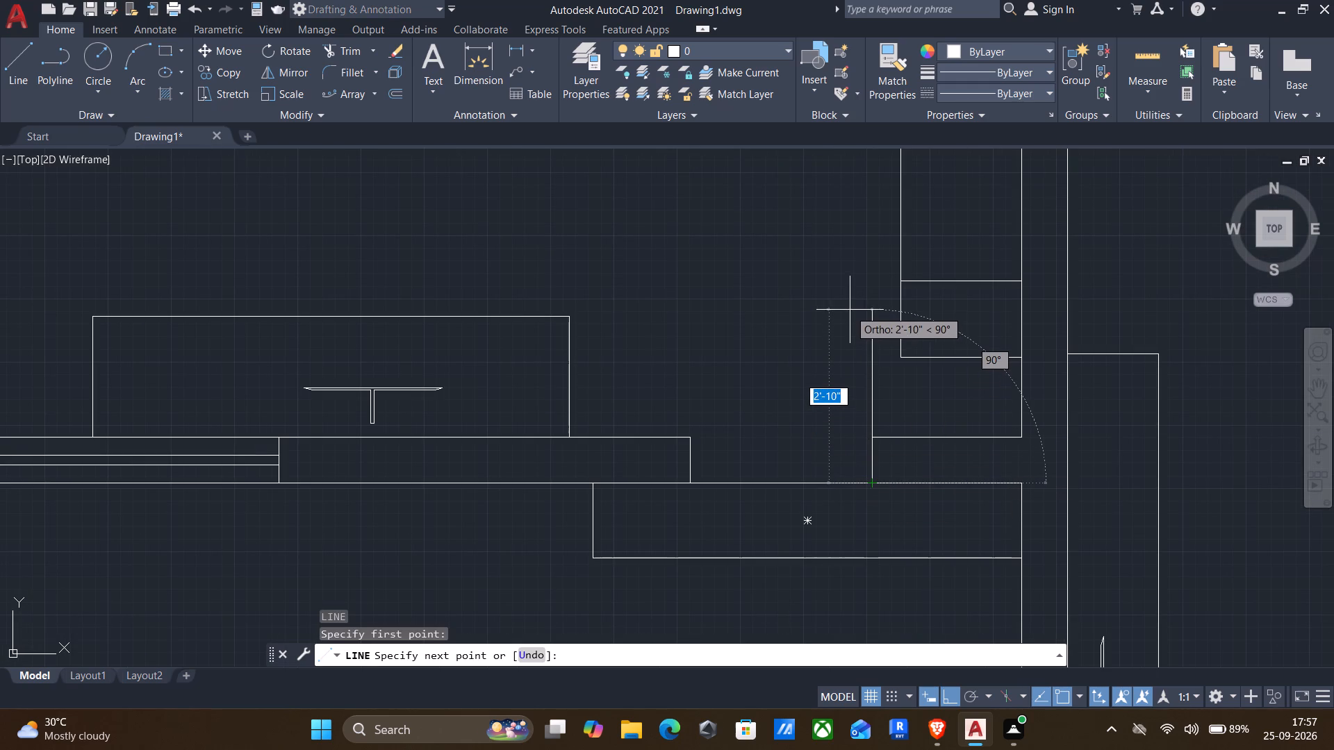
text(3')
key(Return)
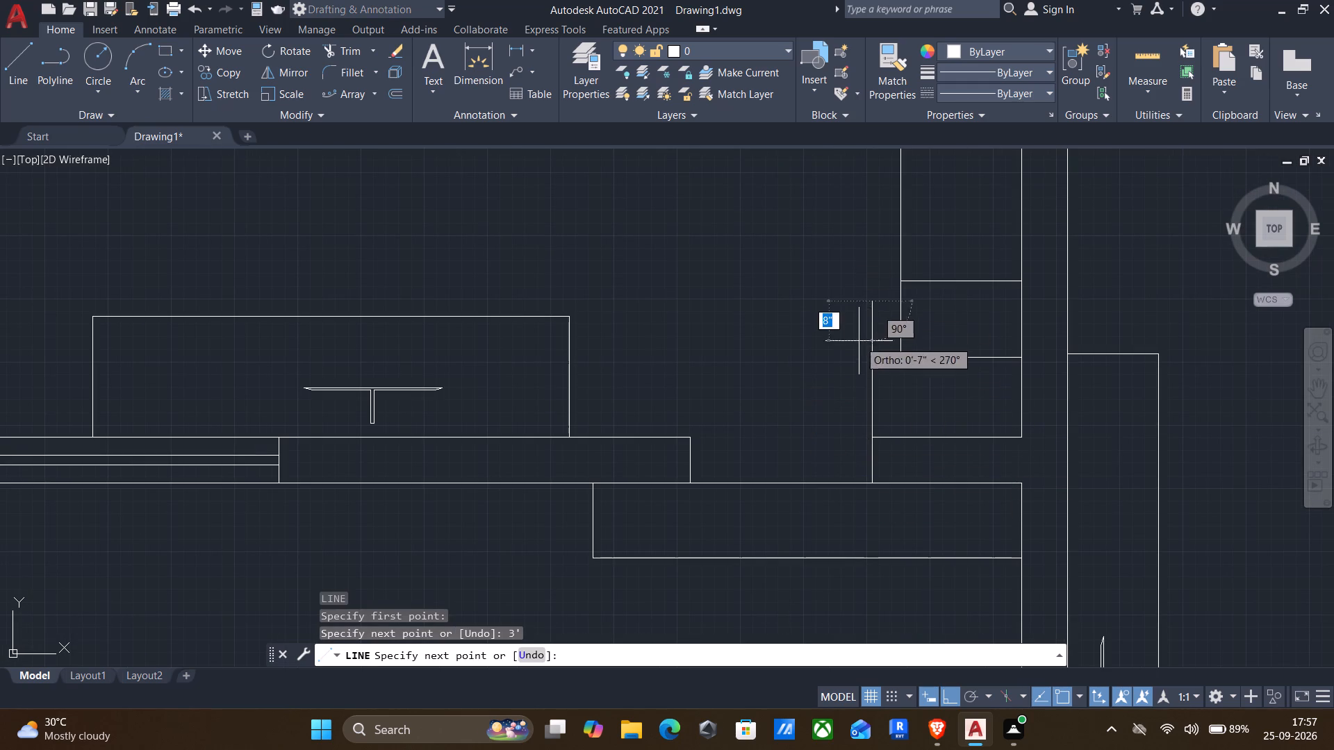
key(Return)
scroll(870, 358, down, 2)
Draw a 3' door-leaf line south from the northeast corner of the central wall's north end.
middle_drag(905, 435, 773, 403)
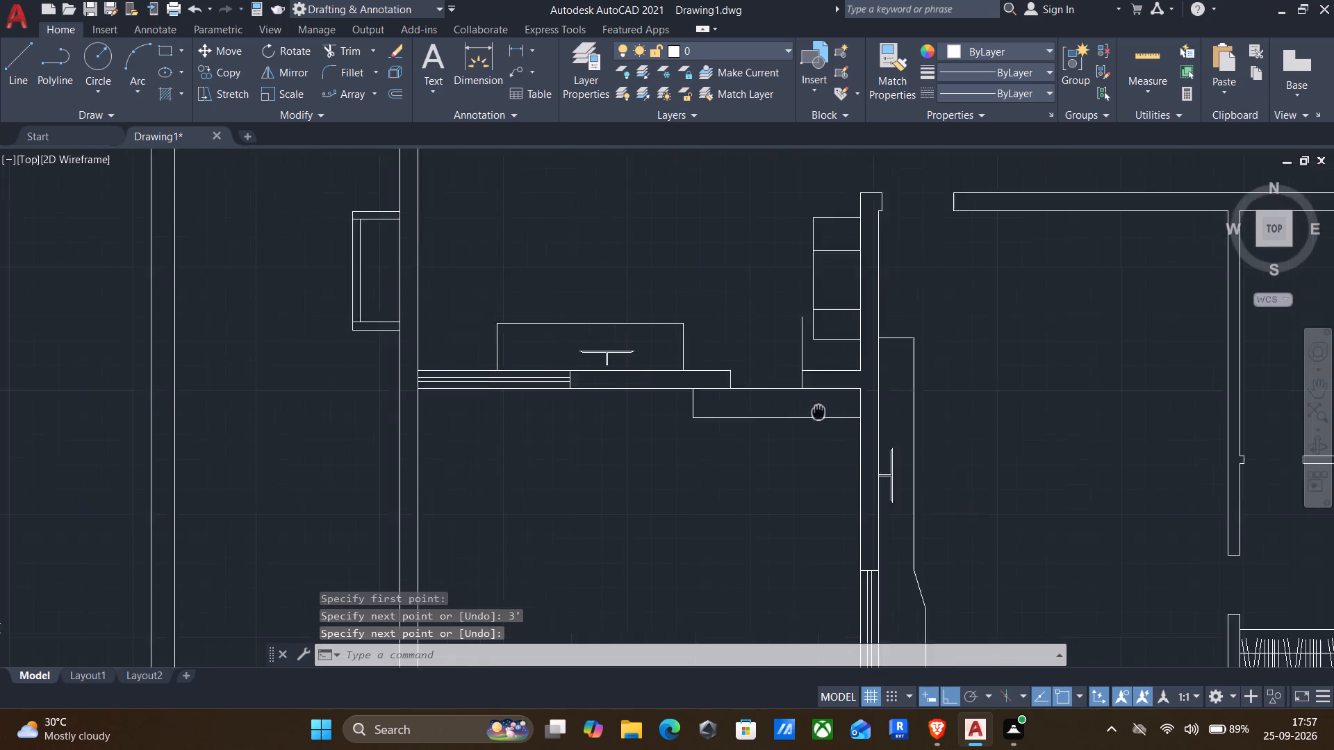
middle_drag(773, 403, 727, 394)
key(Return)
scroll(760, 159, up, 2)
click(786, 188)
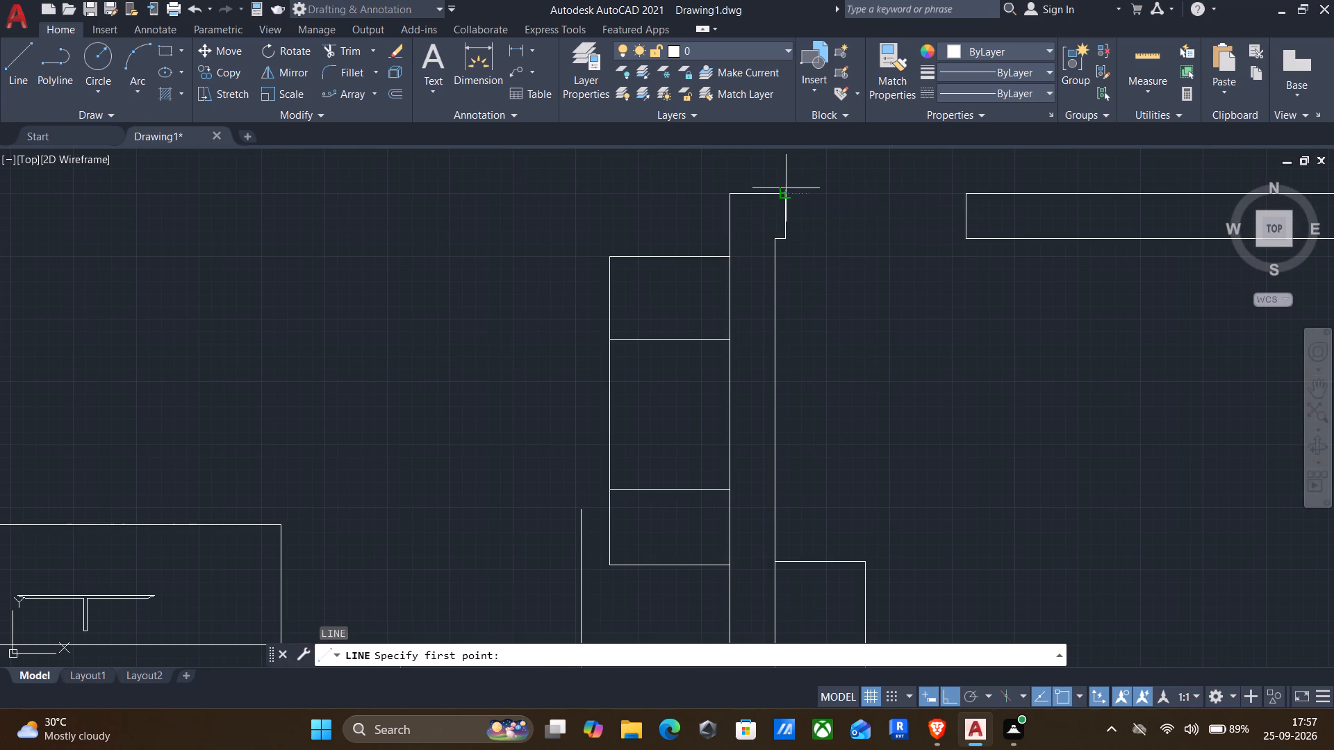
text(3')
key(Return)
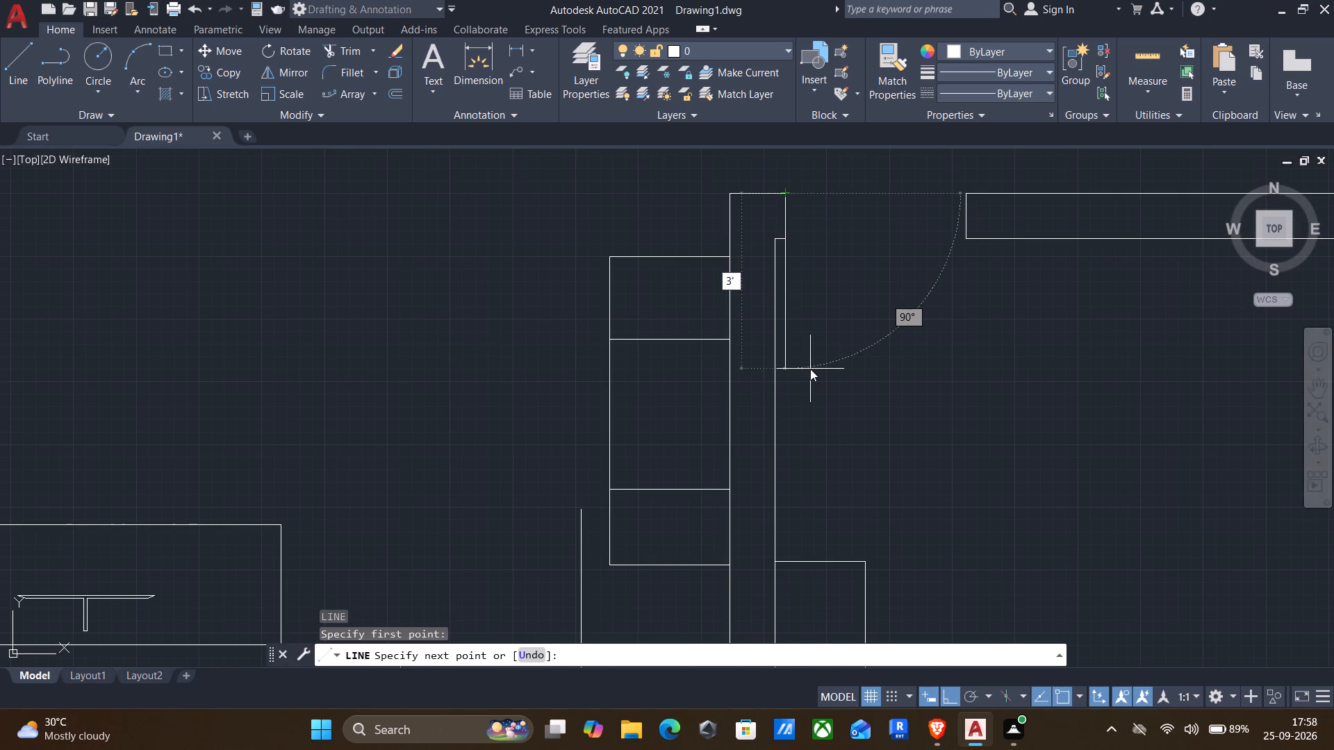
scroll(812, 393, down, 3)
key(Return)
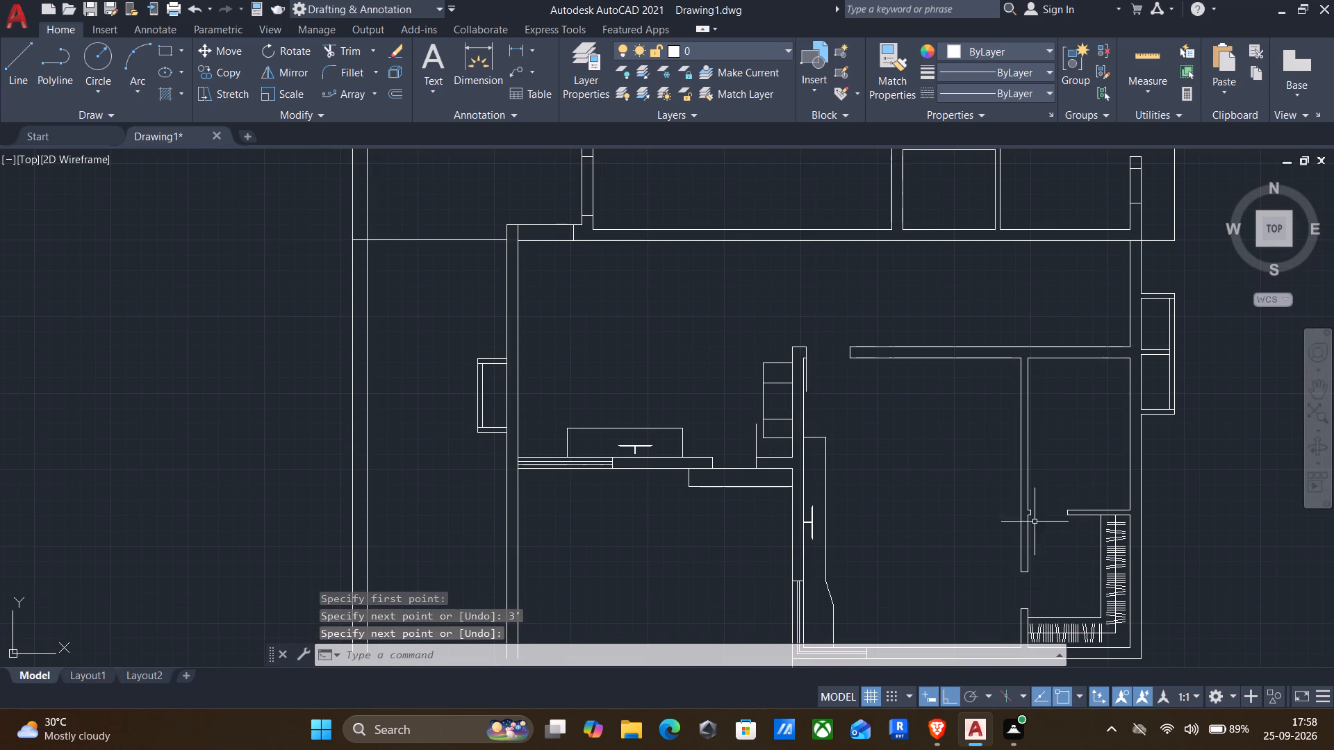
Draw a 2'6" door-leaf line north from the southeast corner of the small wall nub facing the wardrobe room's north partition.
scroll(1032, 519, up, 3)
key(Return)
drag(1010, 507, 1010, 497)
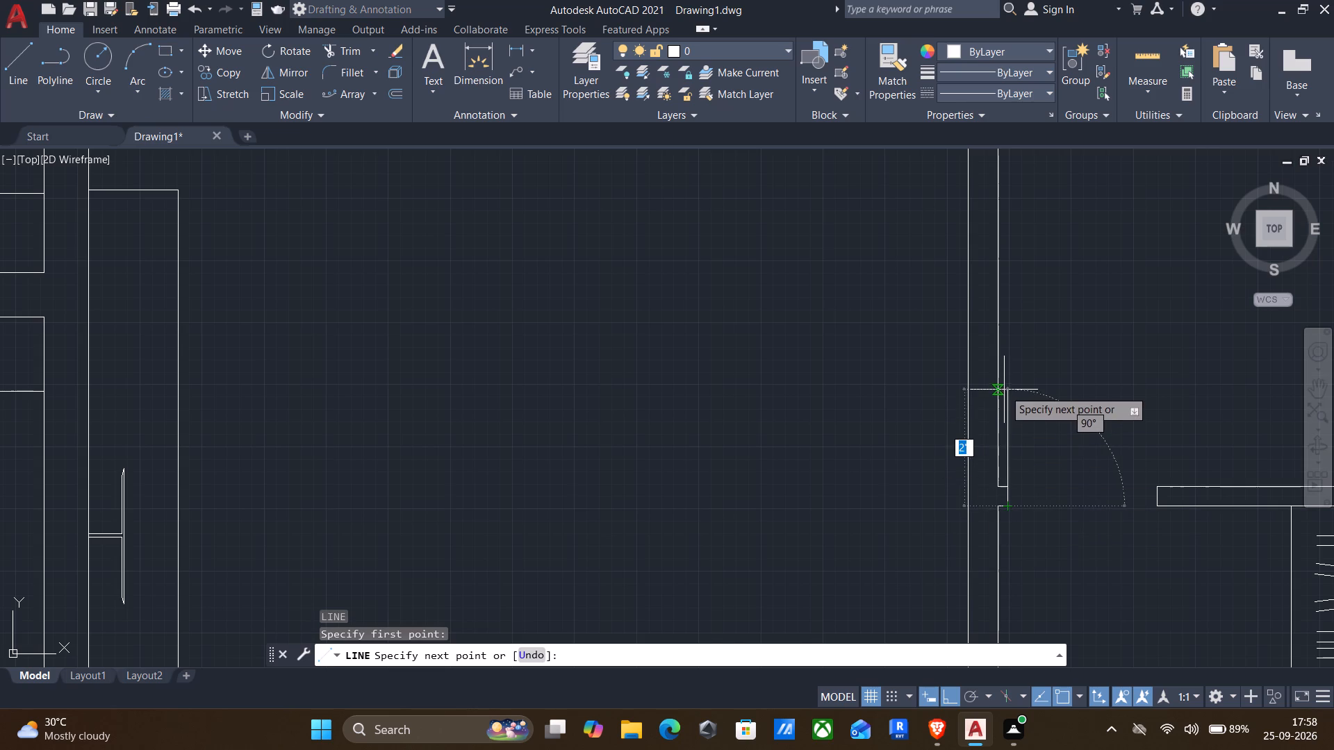
key(2)
text('6)
key(shift+quotedbl)
key(Return)
key(Return)
scroll(1024, 357, down, 1)
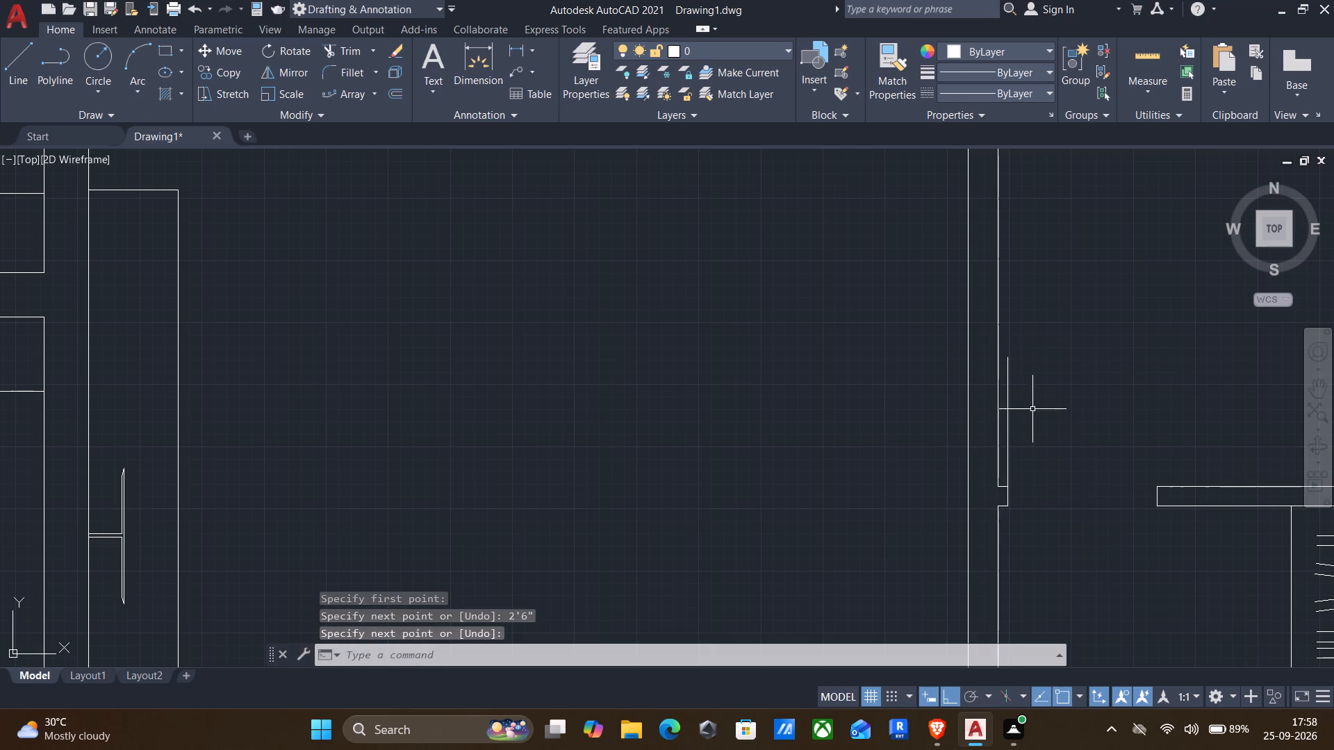
Offset the 2'6" door-leaf line 1" to the east.
middle_drag(1041, 443, 989, 278)
middle_drag(892, 490, 898, 337)
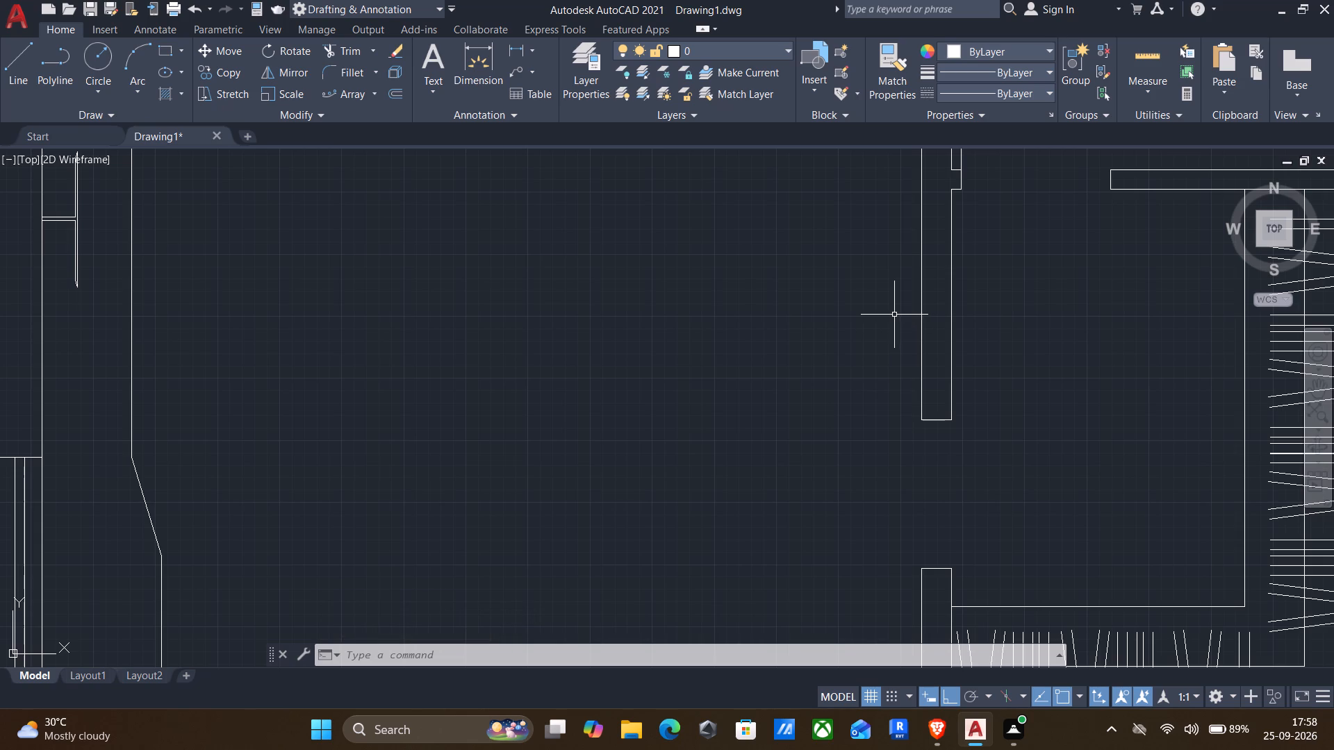
middle_drag(913, 291, 905, 299)
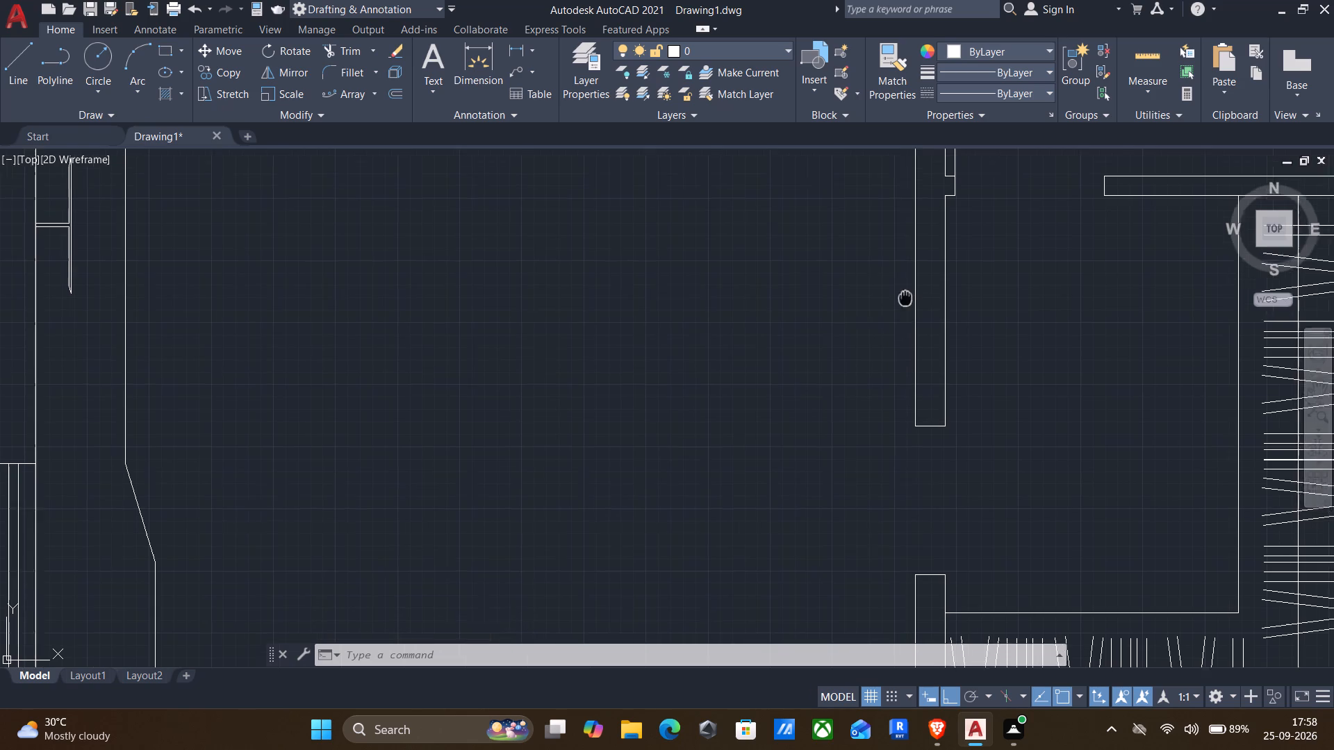
middle_drag(905, 299, 867, 458)
key(o)
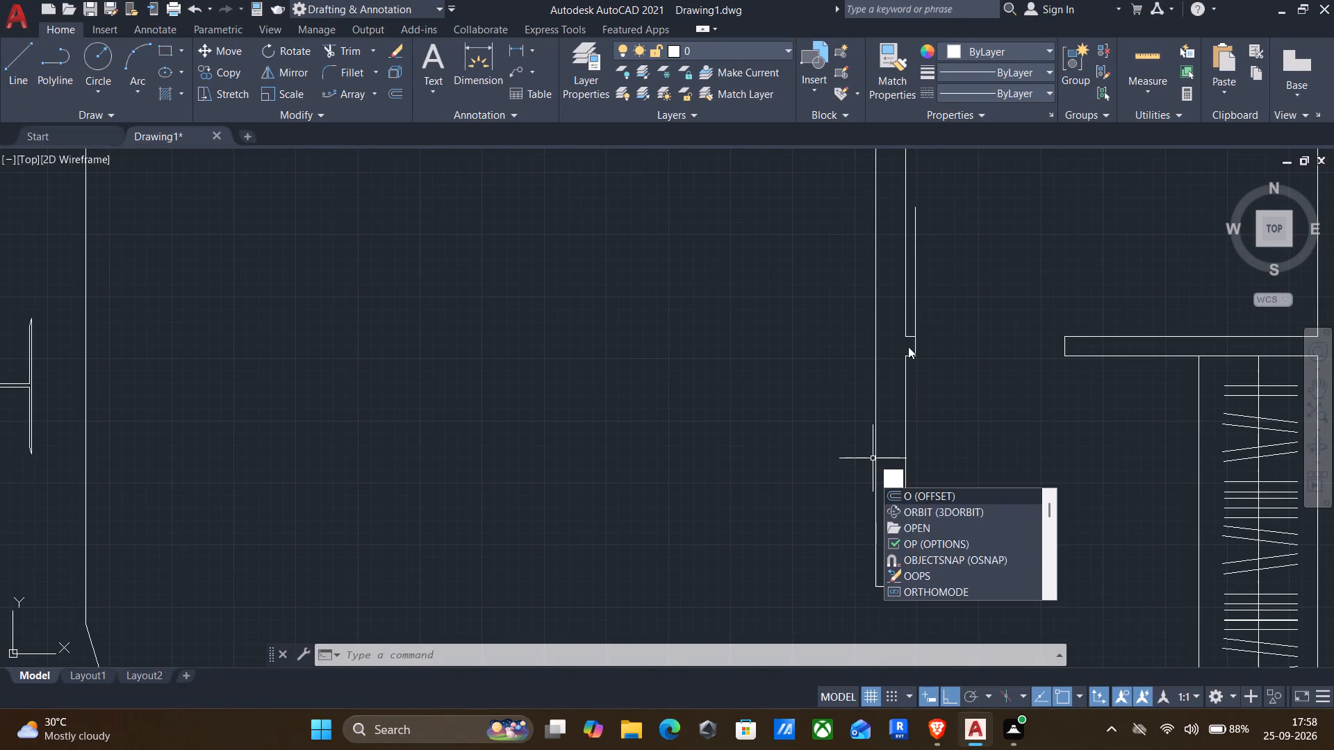
key(Return)
scroll(916, 276, up, 2)
click(903, 302)
click(932, 289)
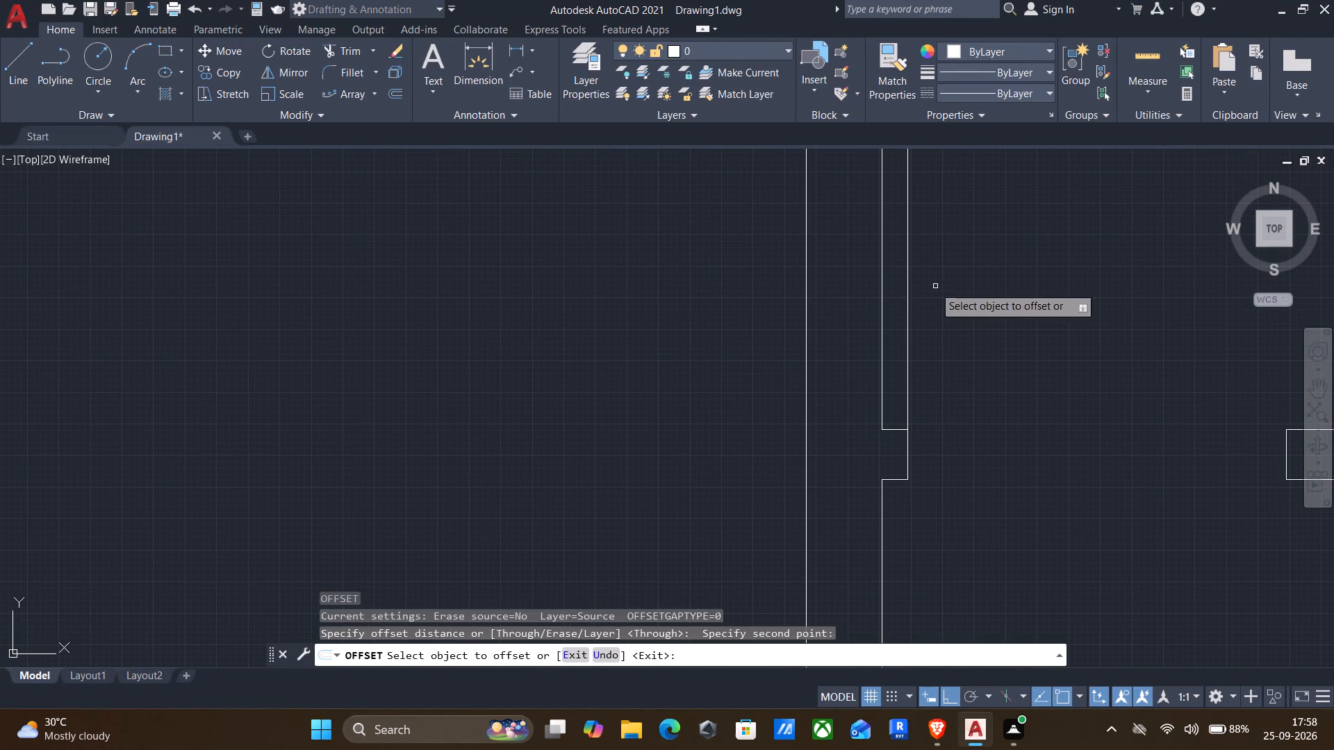
click(905, 315)
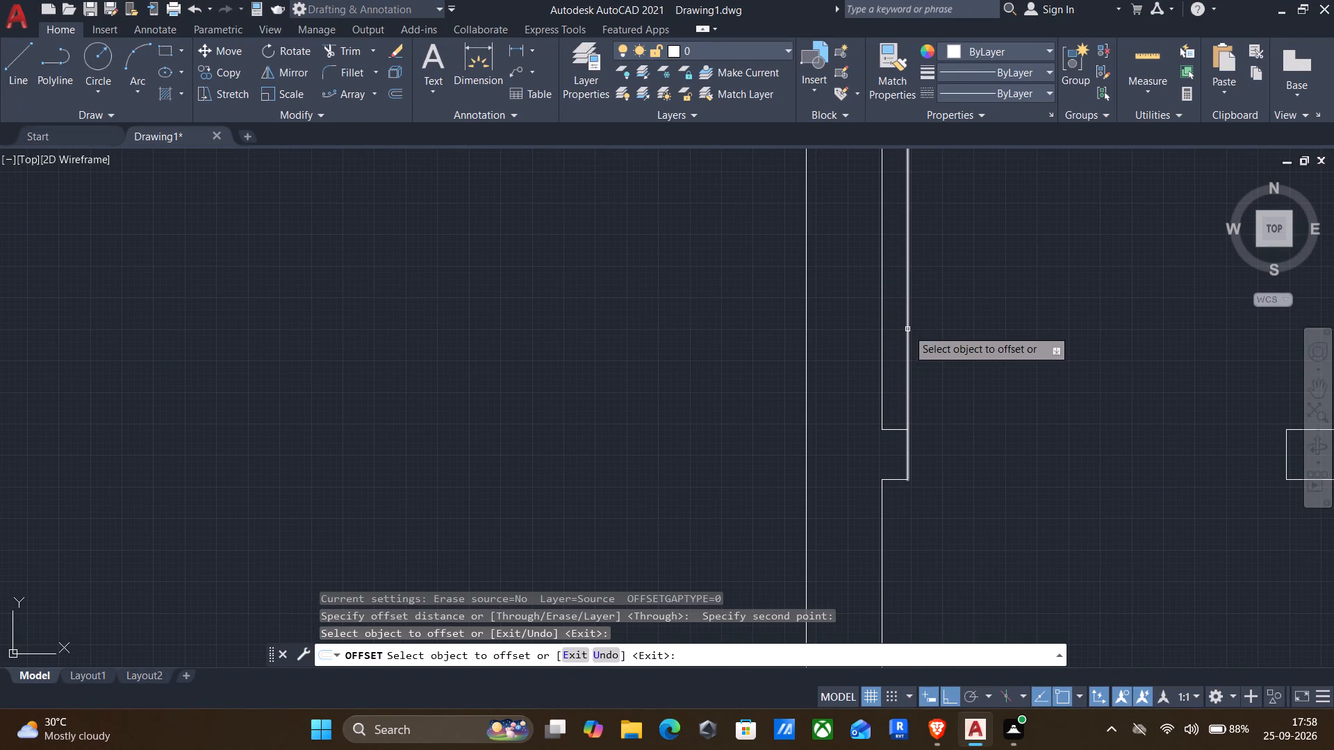
click(907, 328)
text(1")
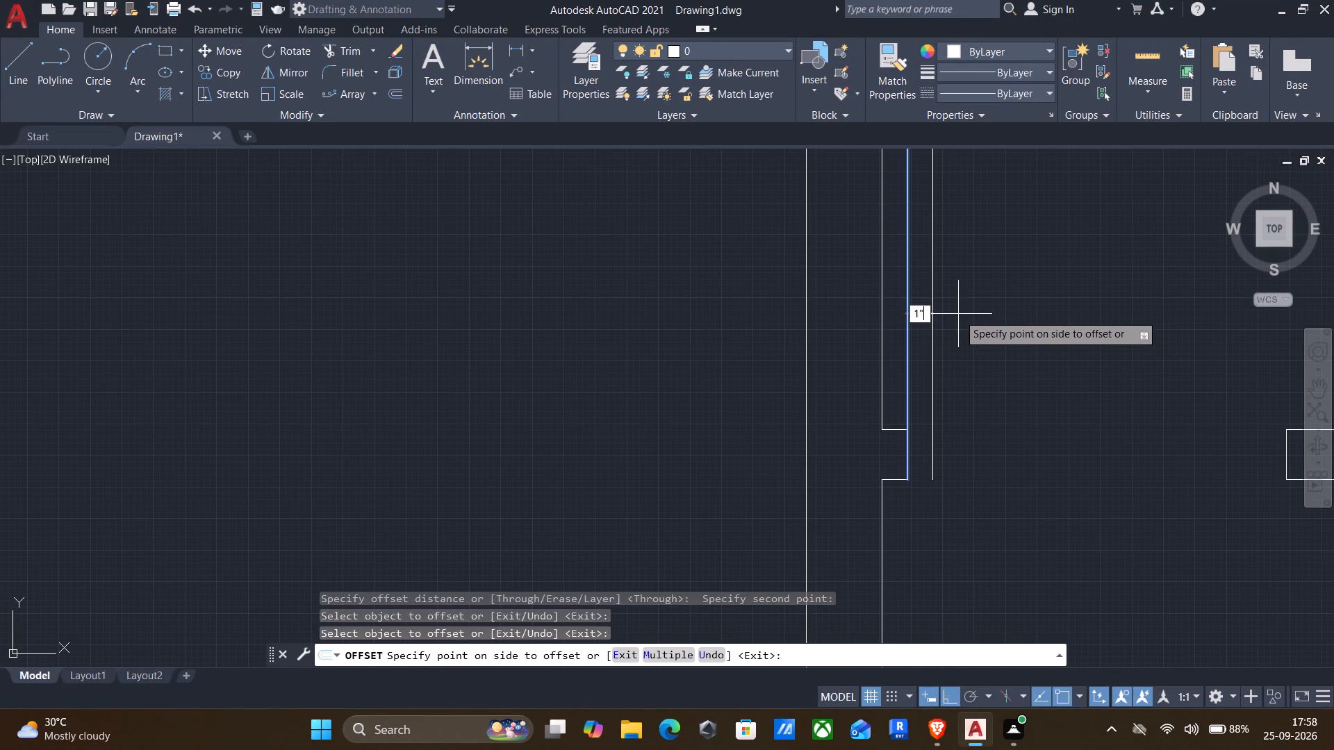
key(Return)
Offset the 3' door-leaf line at the partition opening 1" to the west.
scroll(900, 321, down, 3)
middle_drag(780, 337, 1228, 269)
scroll(1200, 319, down, 2)
middle_drag(1193, 333, 1073, 332)
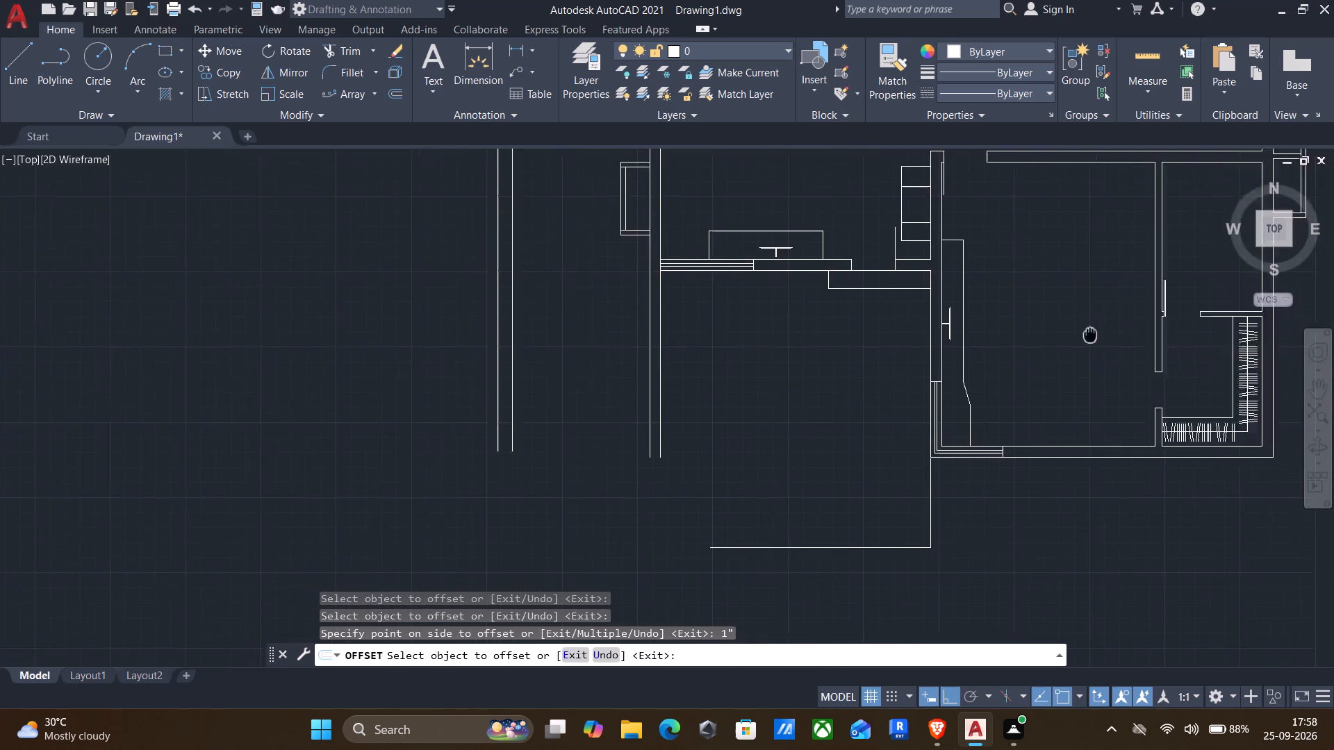
middle_drag(1073, 332, 1082, 404)
scroll(889, 324, up, 1)
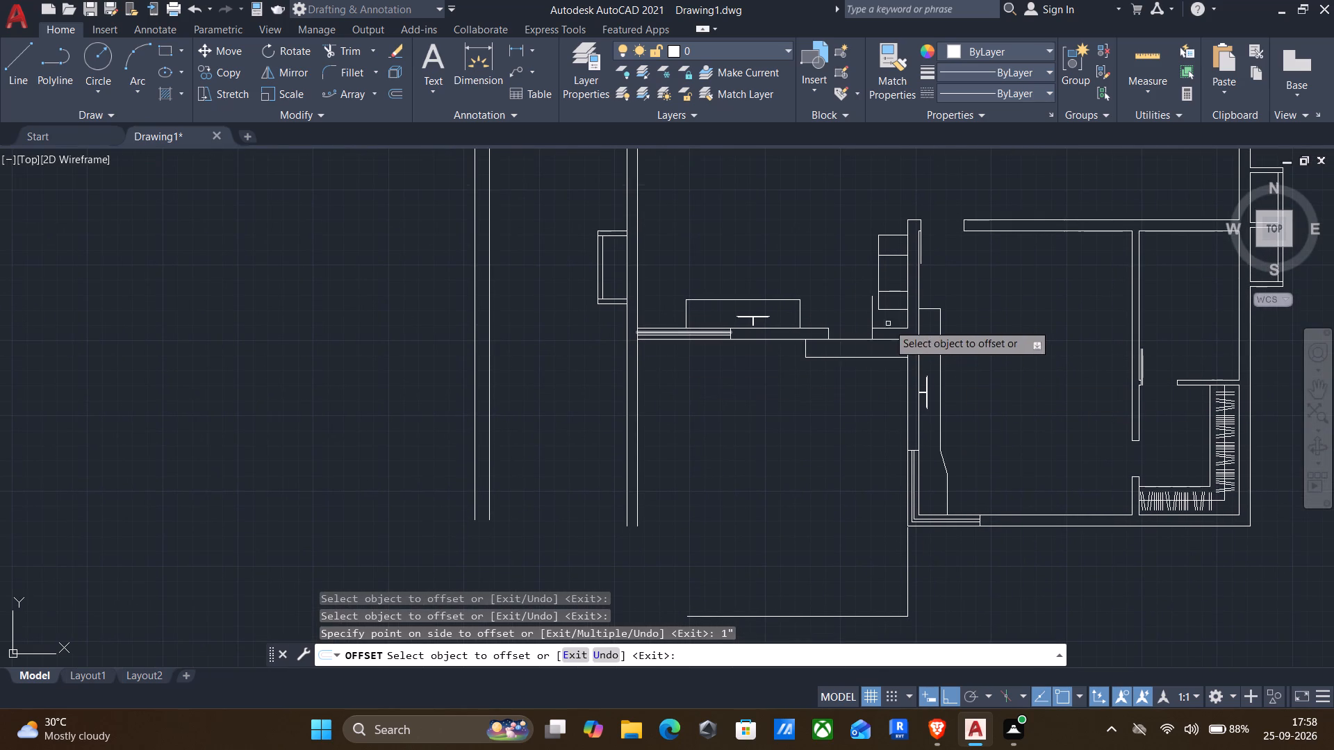
scroll(889, 324, up, 2)
click(809, 303)
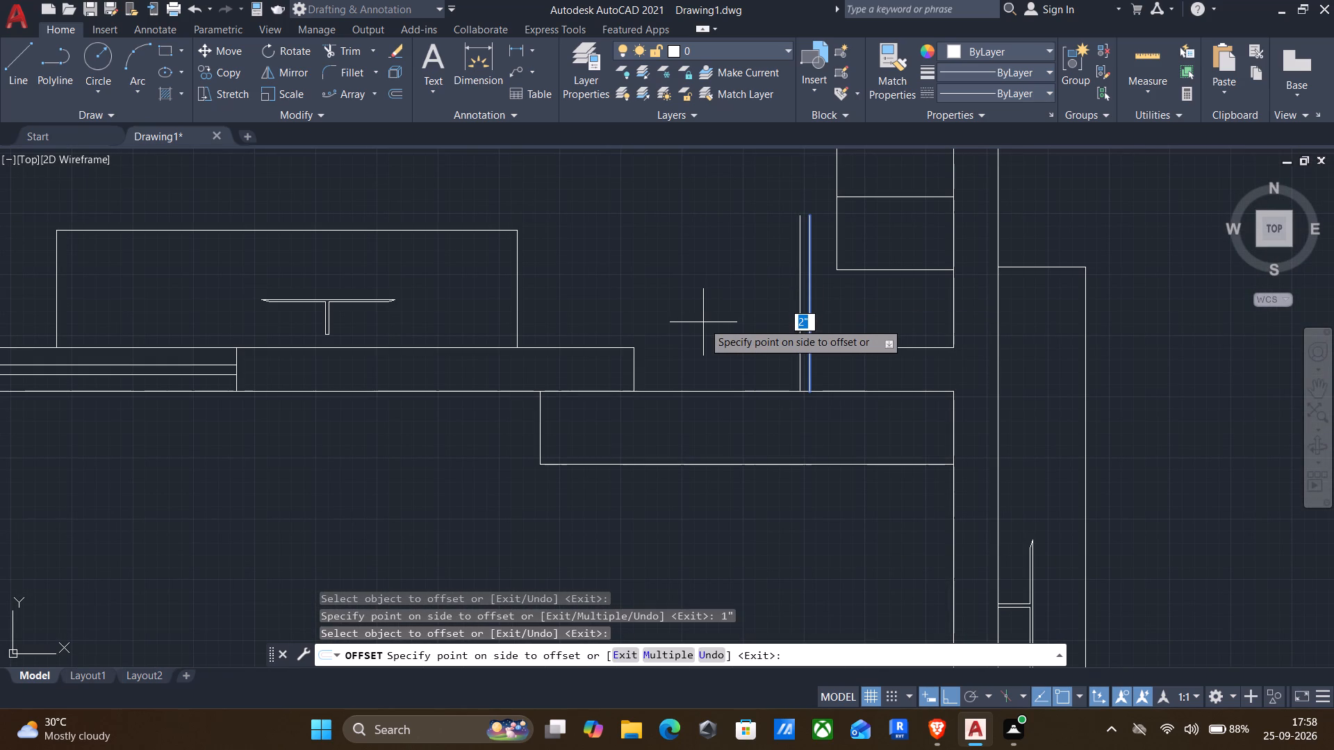
text(1")
key(Return)
scroll(703, 322, down, 2)
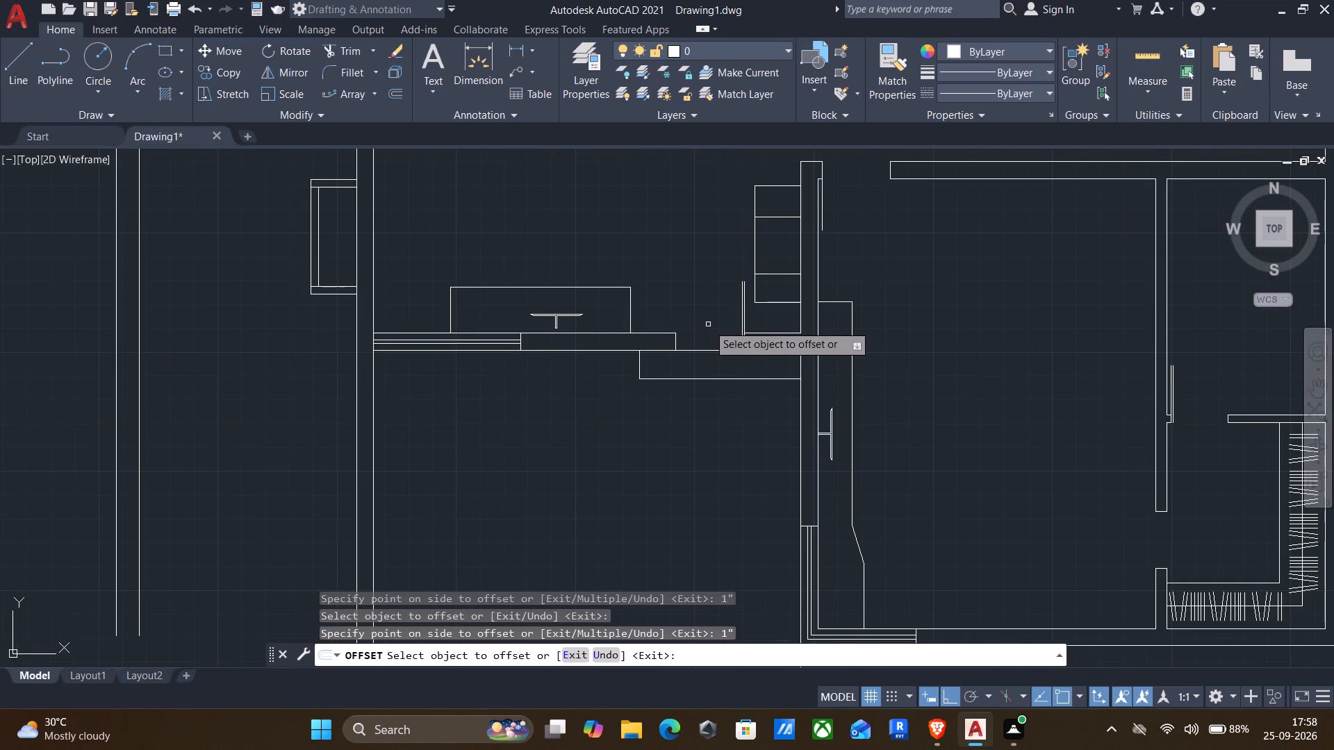
Offset the 3' door-leaf line at the central wall's north end 1" to the east.
middle_drag(666, 419, 679, 549)
scroll(844, 316, up, 3)
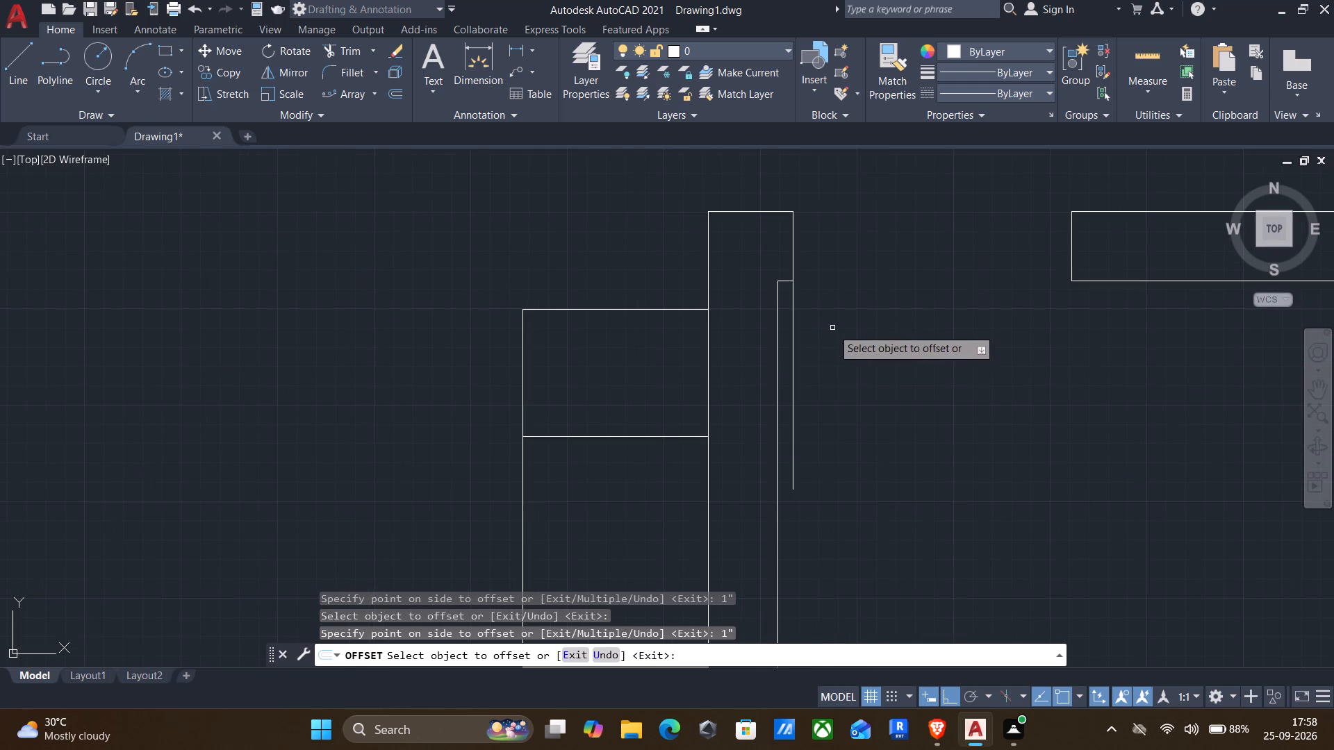
click(794, 378)
key(1)
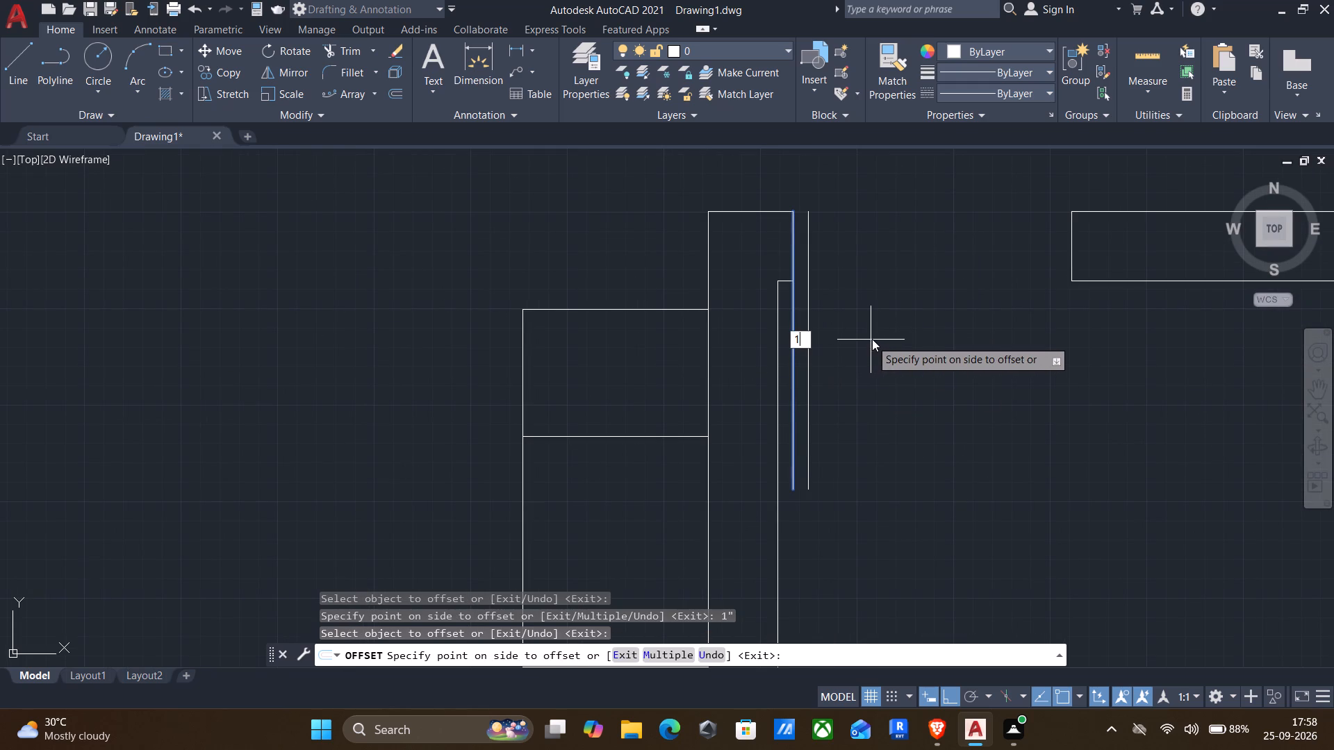
key(shift+quotedbl)
key(Return)
scroll(871, 340, down, 2)
middle_drag(873, 344, 903, 297)
key(Return)
middle_drag(907, 360, 855, 310)
scroll(849, 306, down, 2)
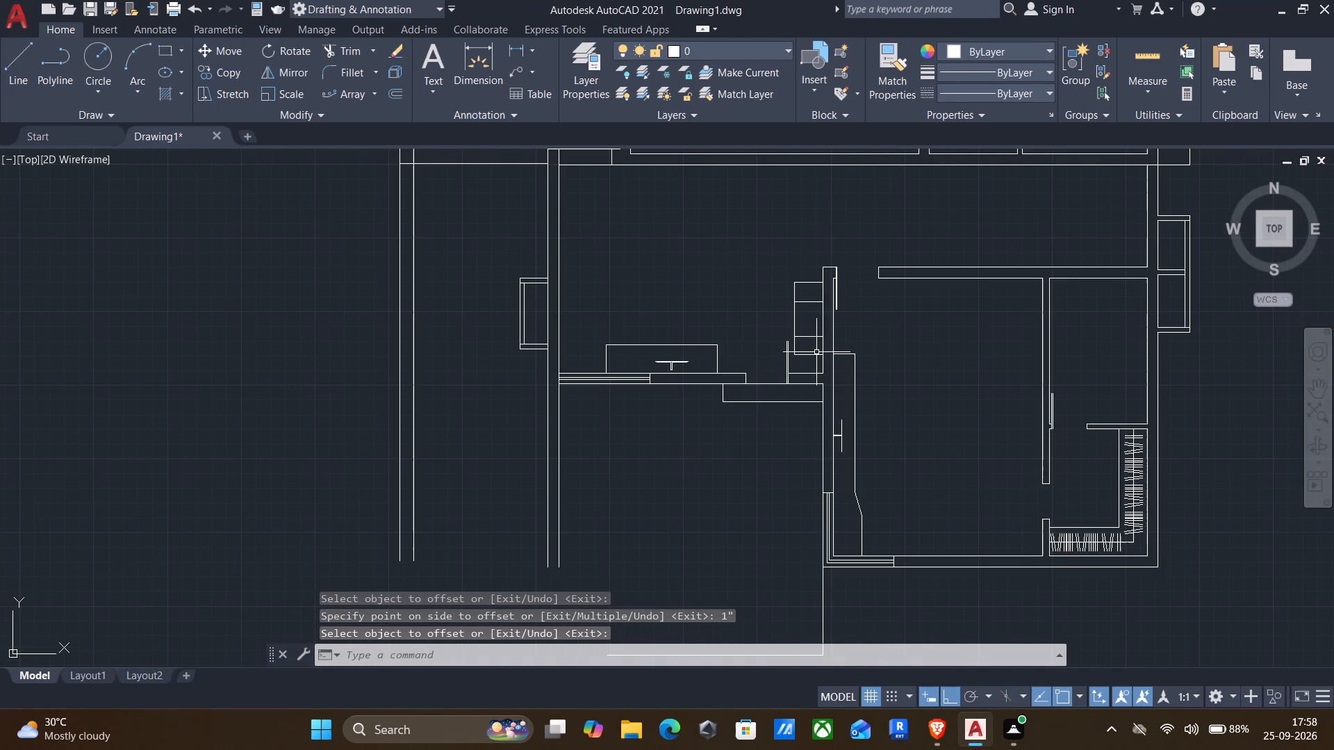
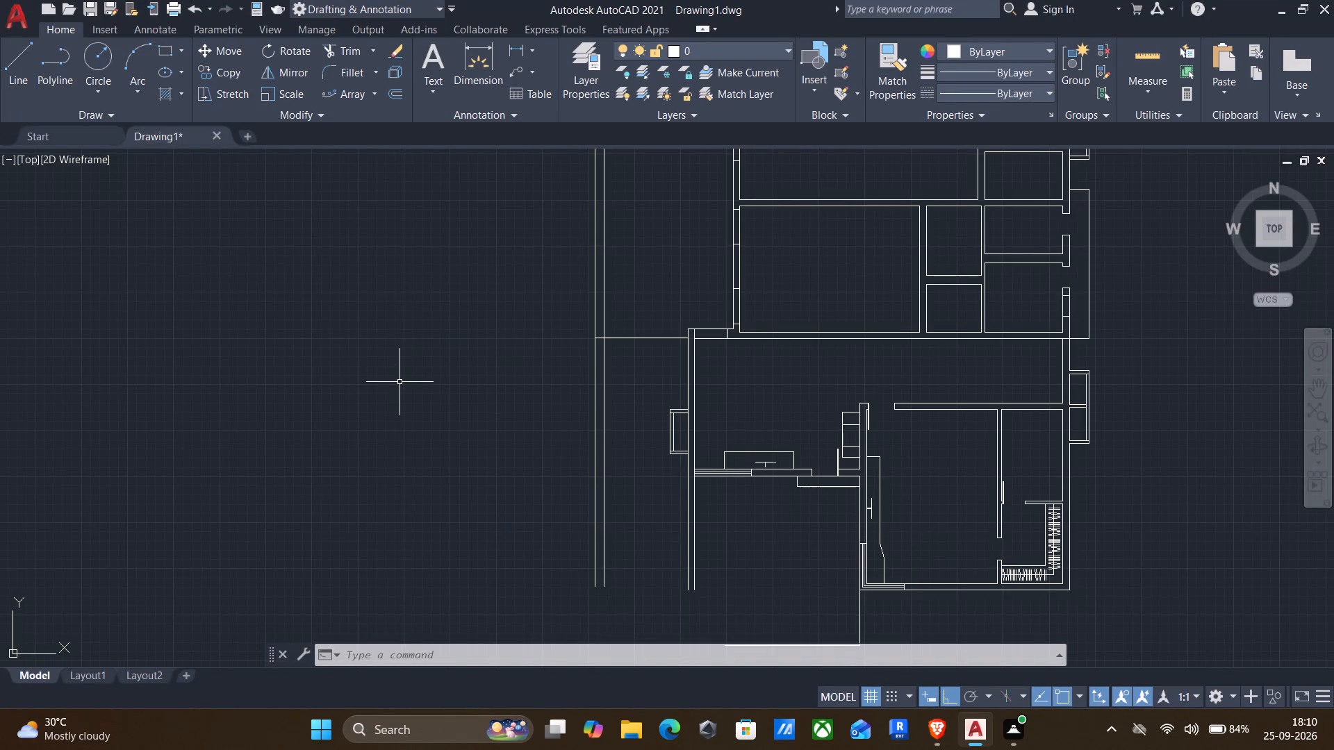
Insert the Range-Oven - 30 in top block from the DesignCenter Kitchens.dwg library in the empty space east of the wardrobe room.
text(dc)
key(Return)
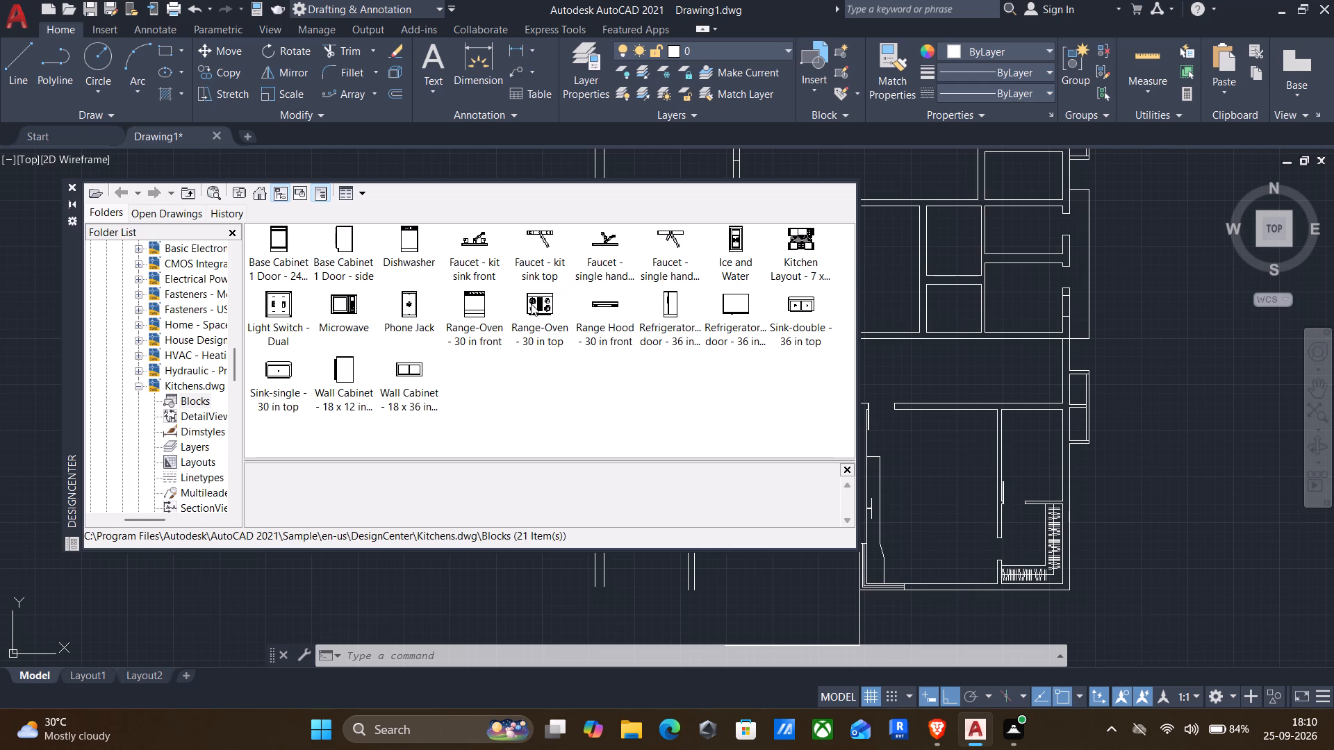
drag(531, 303, 1144, 482)
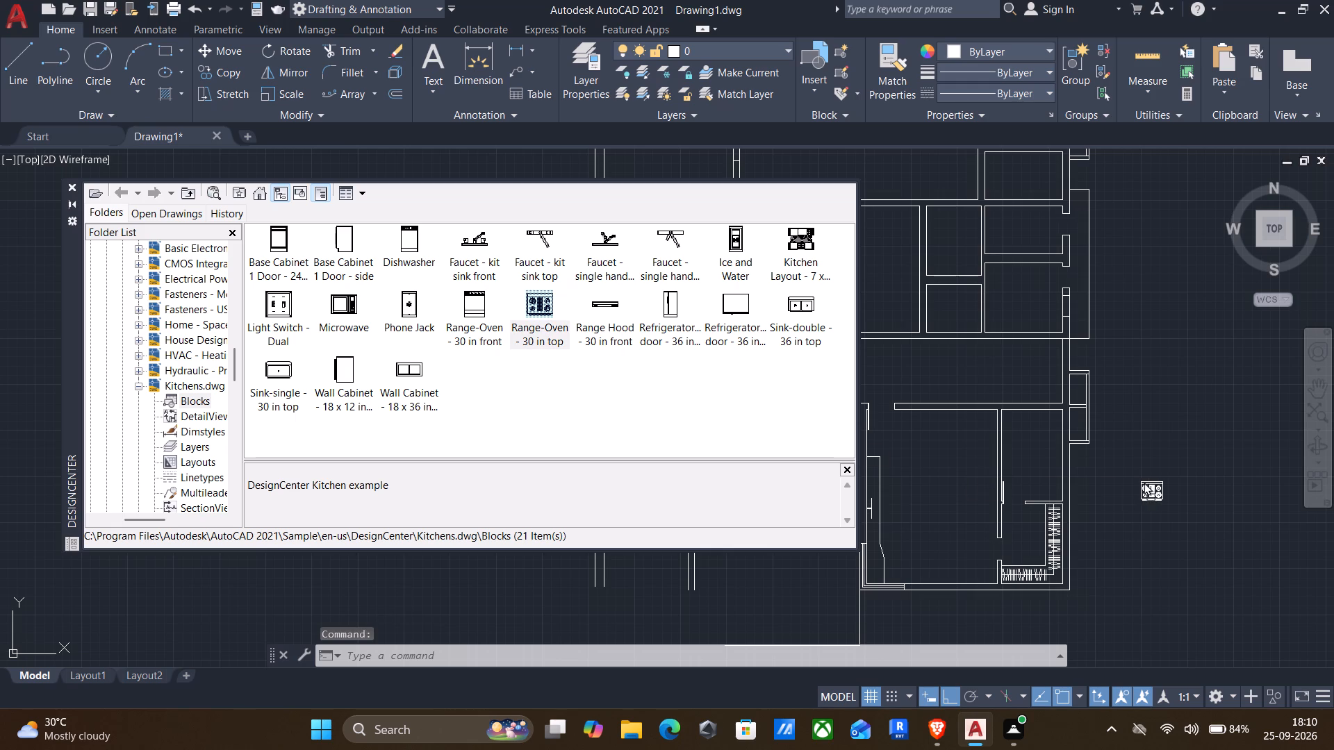
drag(1144, 482, 1152, 481)
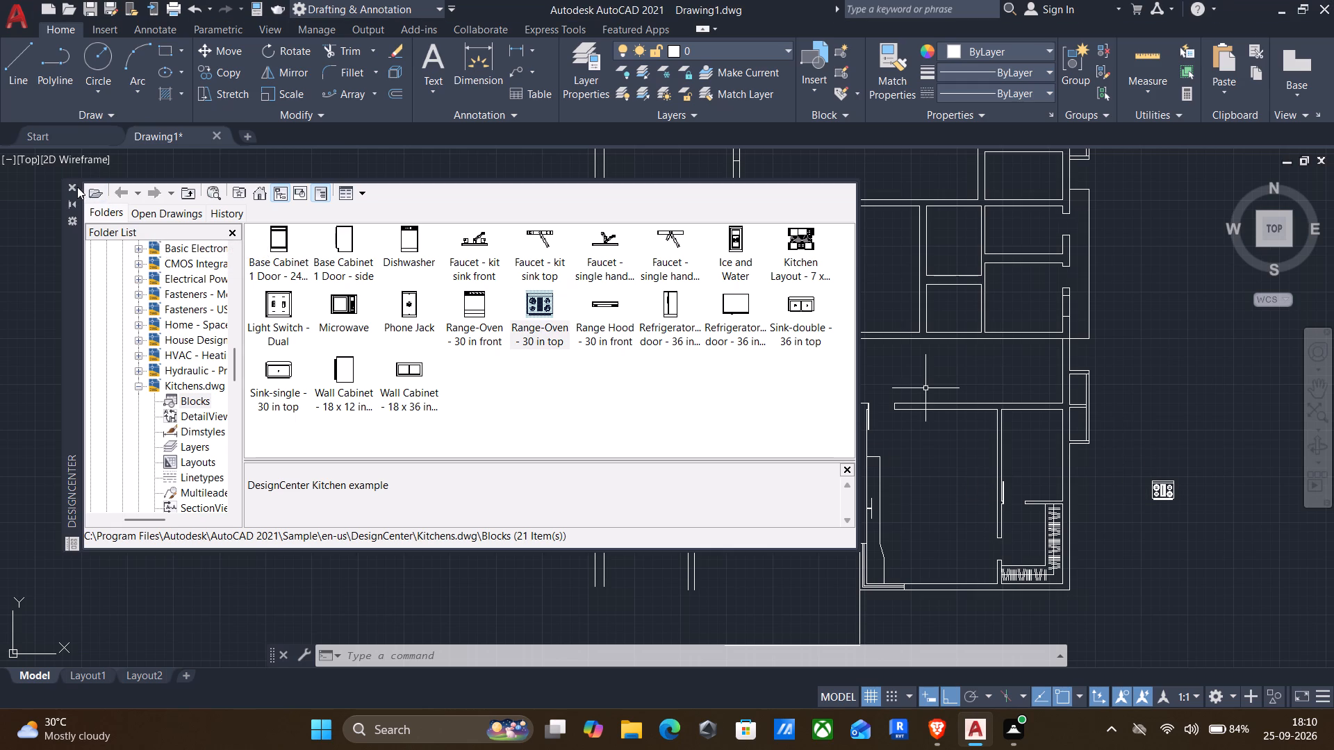
Insert the Bed - Queen block from the Home - Space Planner.dwg library outside the plan's east wall, north of the range-oven.
click(260, 197)
double_click(402, 244)
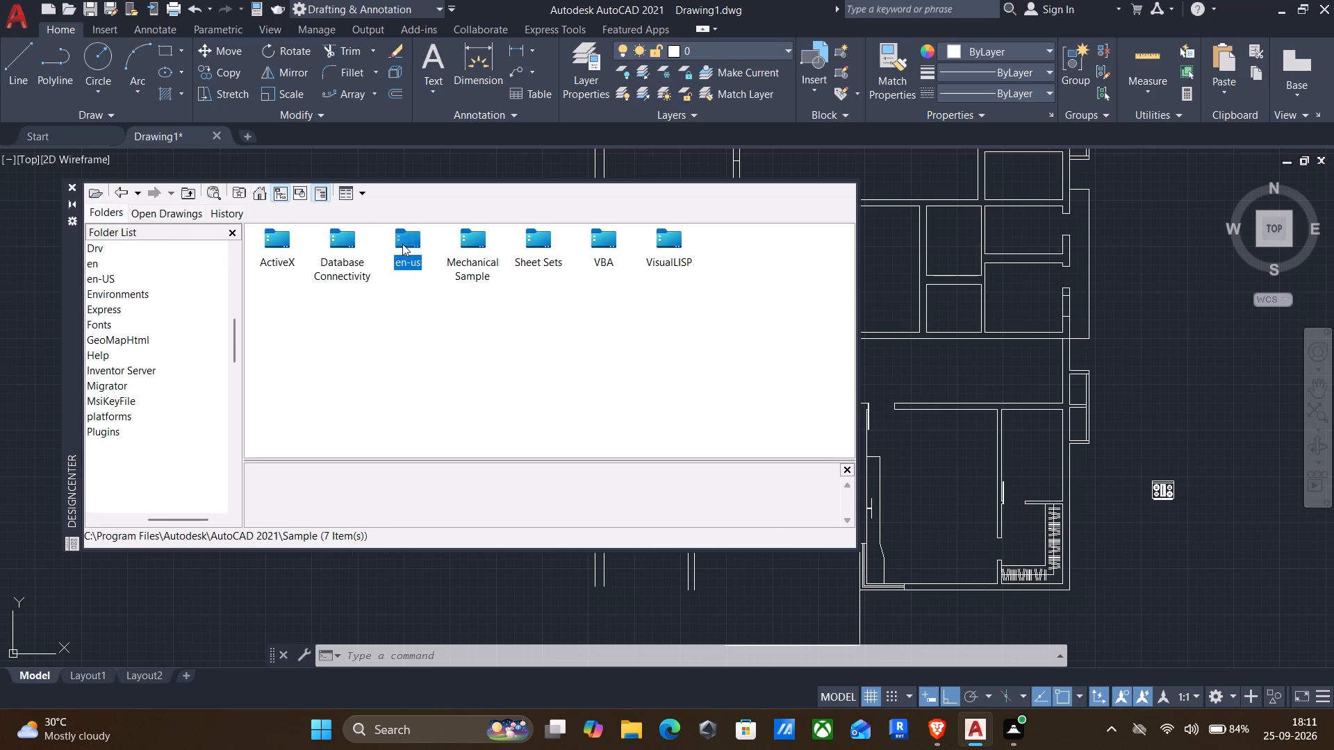
triple_click(263, 233)
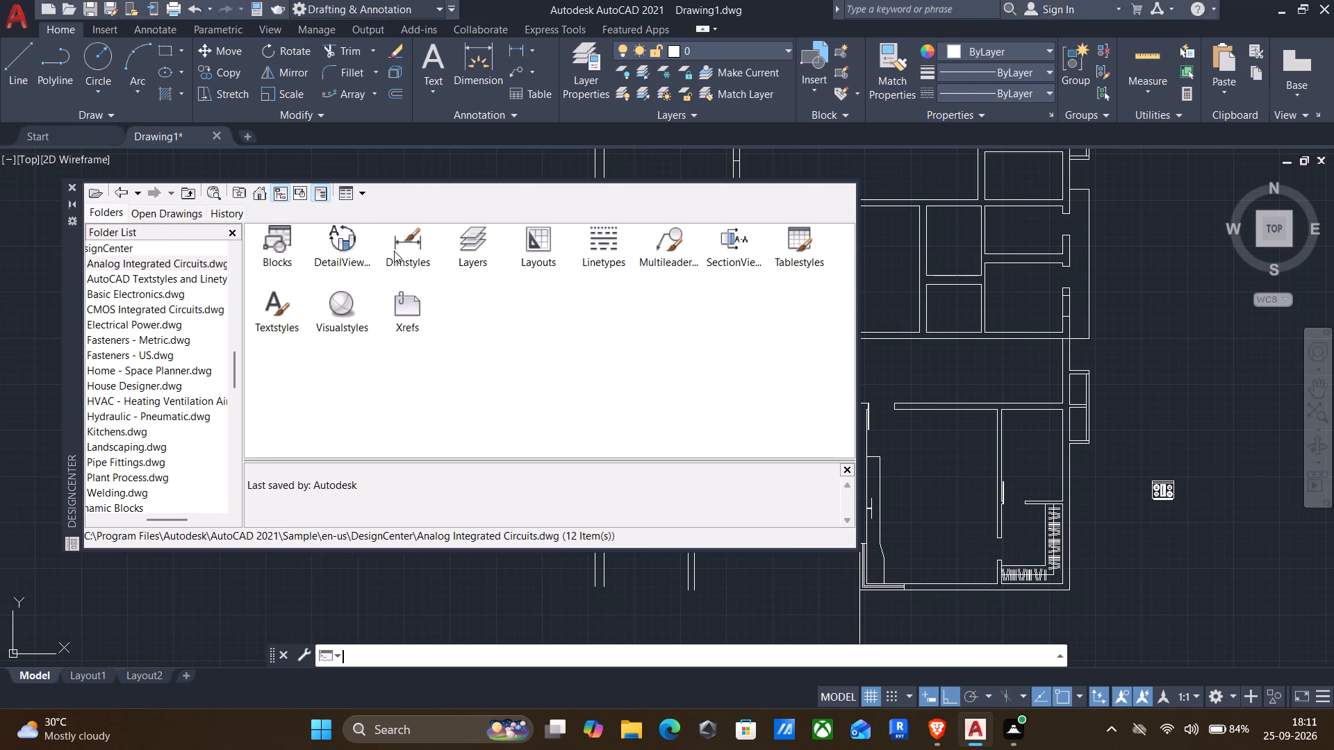
click(126, 198)
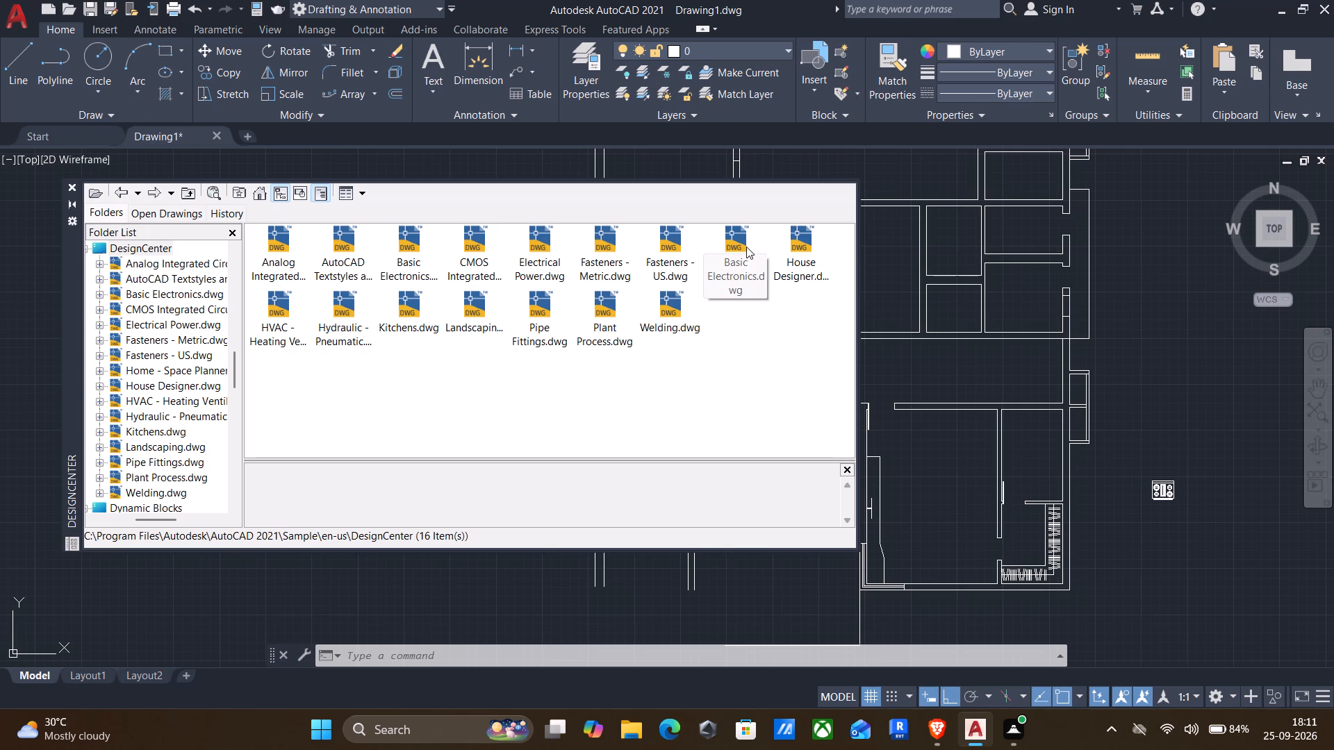
double_click(742, 245)
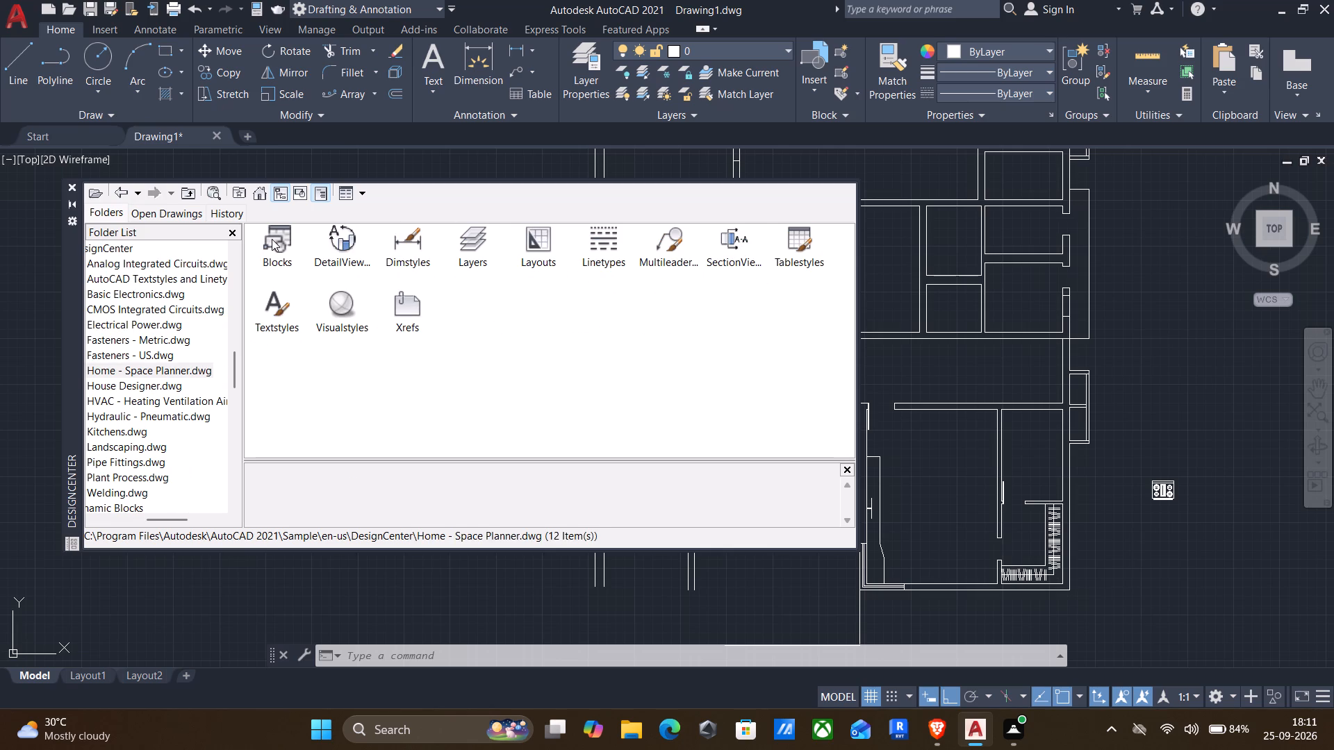
click(272, 239)
scroll(272, 239, up, 1)
click(272, 239)
drag(279, 243, 688, 379)
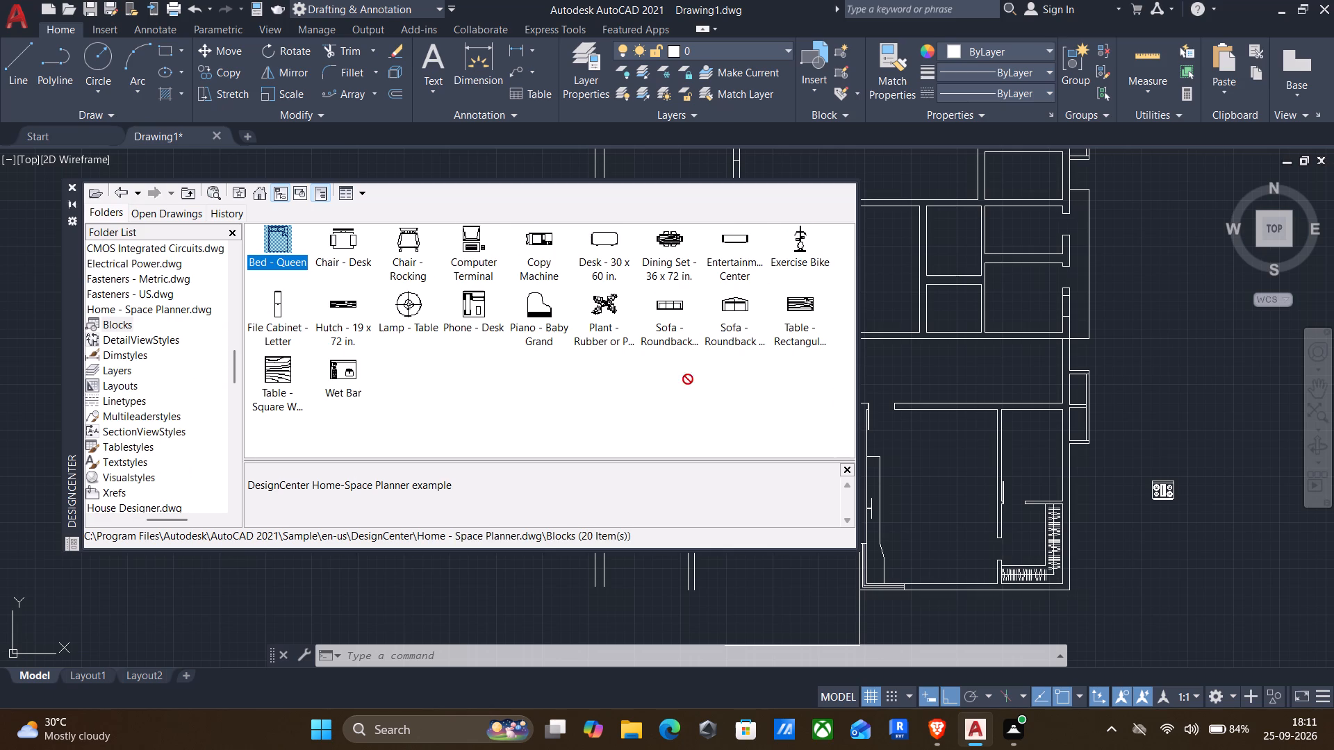
drag(688, 379, 1143, 362)
Insert the Chair - Desk block north of the bed and the Dining Set - 36 x 72 in. block just northwest of the chair.
drag(347, 245, 937, 384)
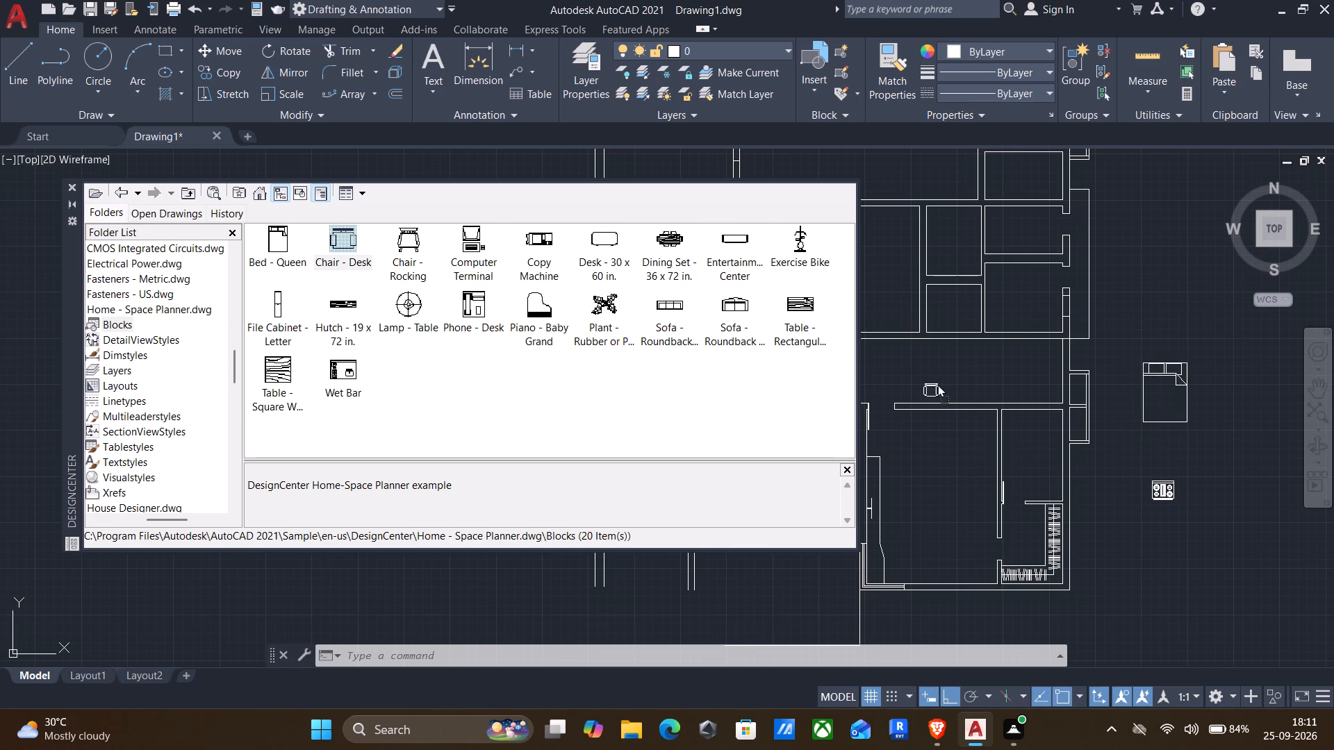
drag(937, 384, 1196, 318)
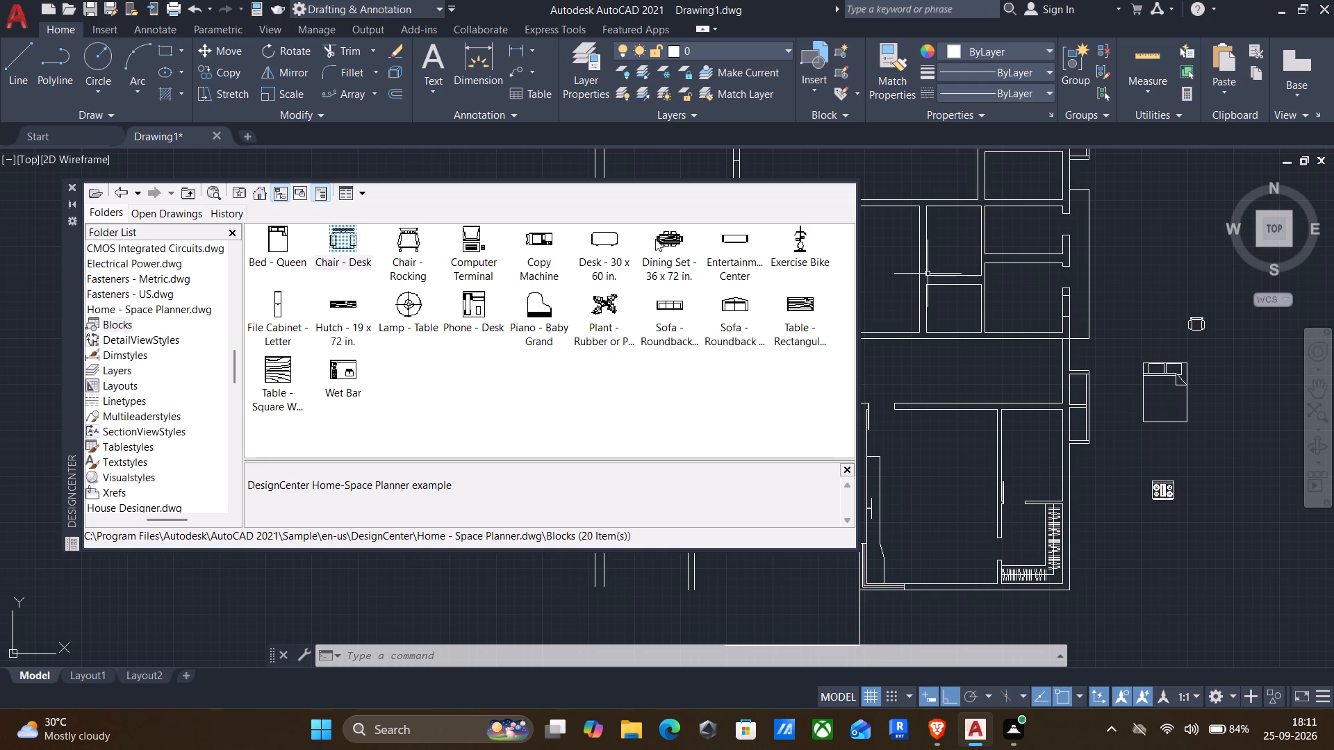
drag(656, 239, 1147, 301)
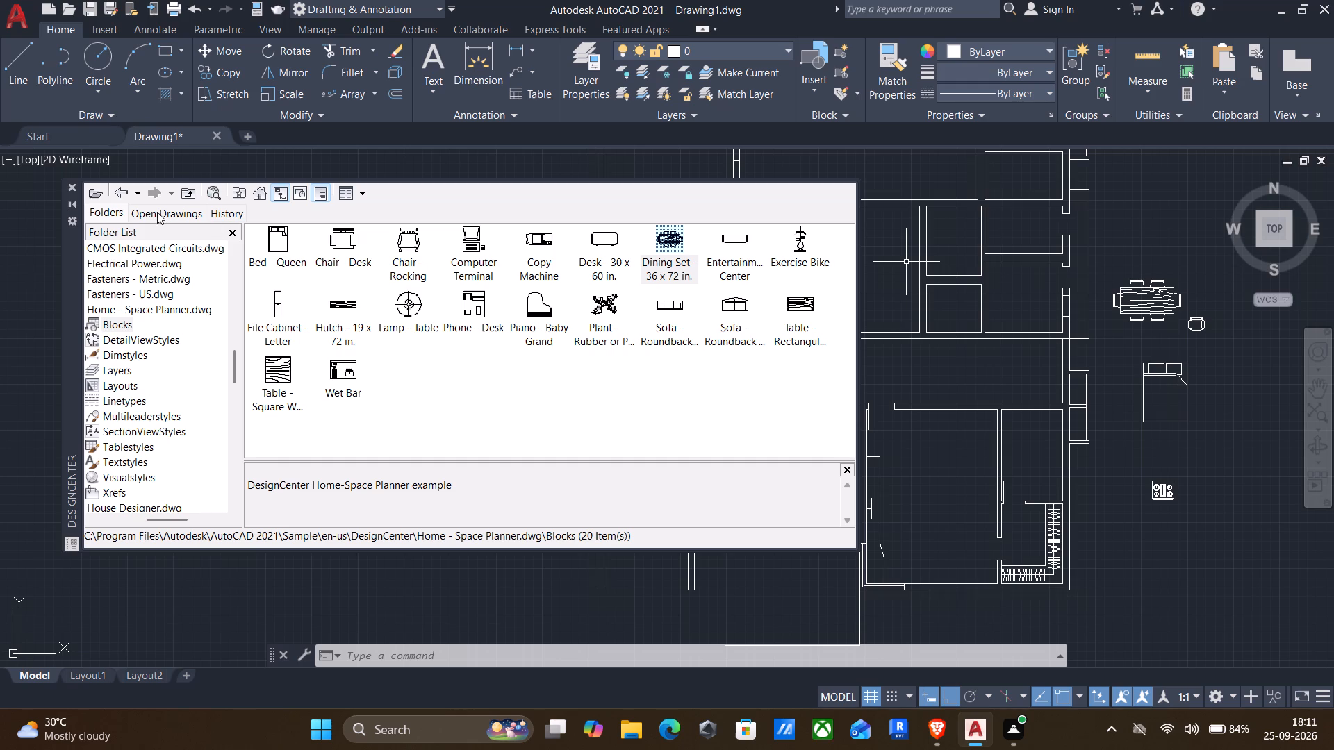
Insert the Toilet - top block from the House Designer.dwg library in the empty space north of the dining set.
click(117, 194)
click(117, 194)
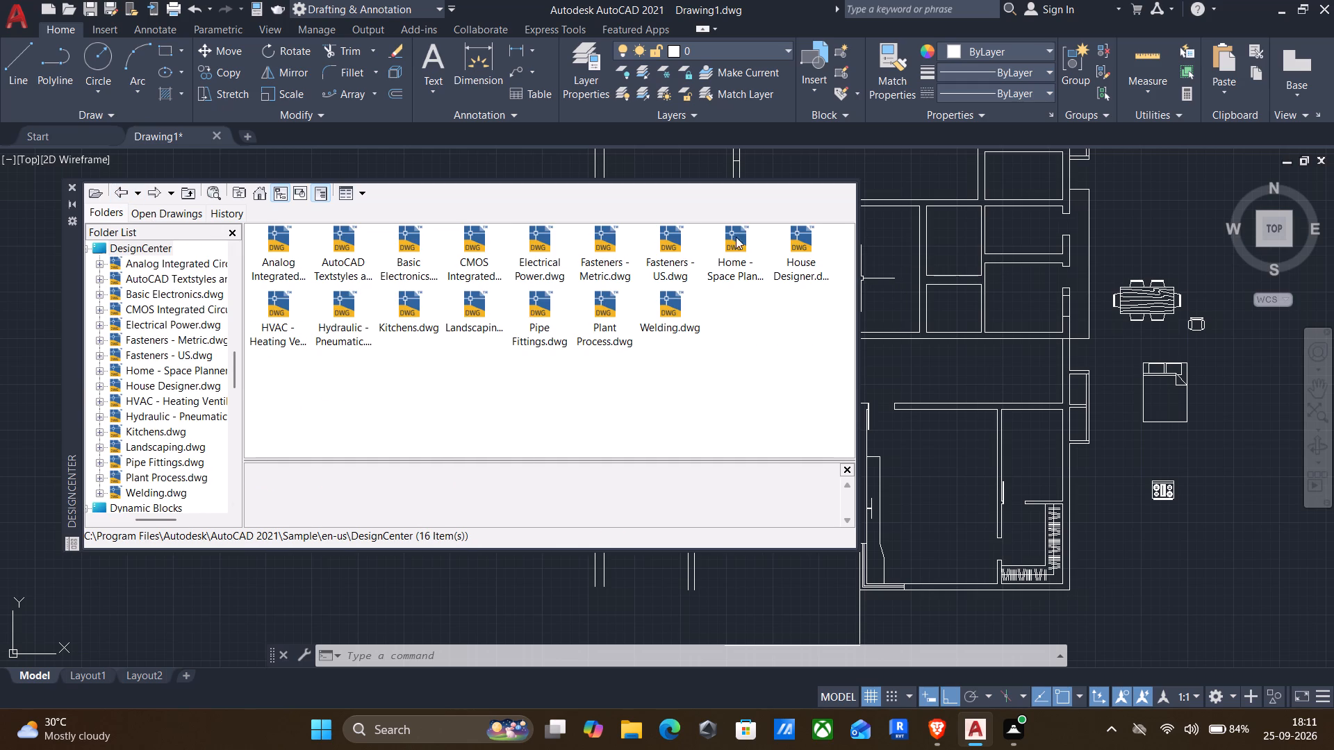
double_click(797, 246)
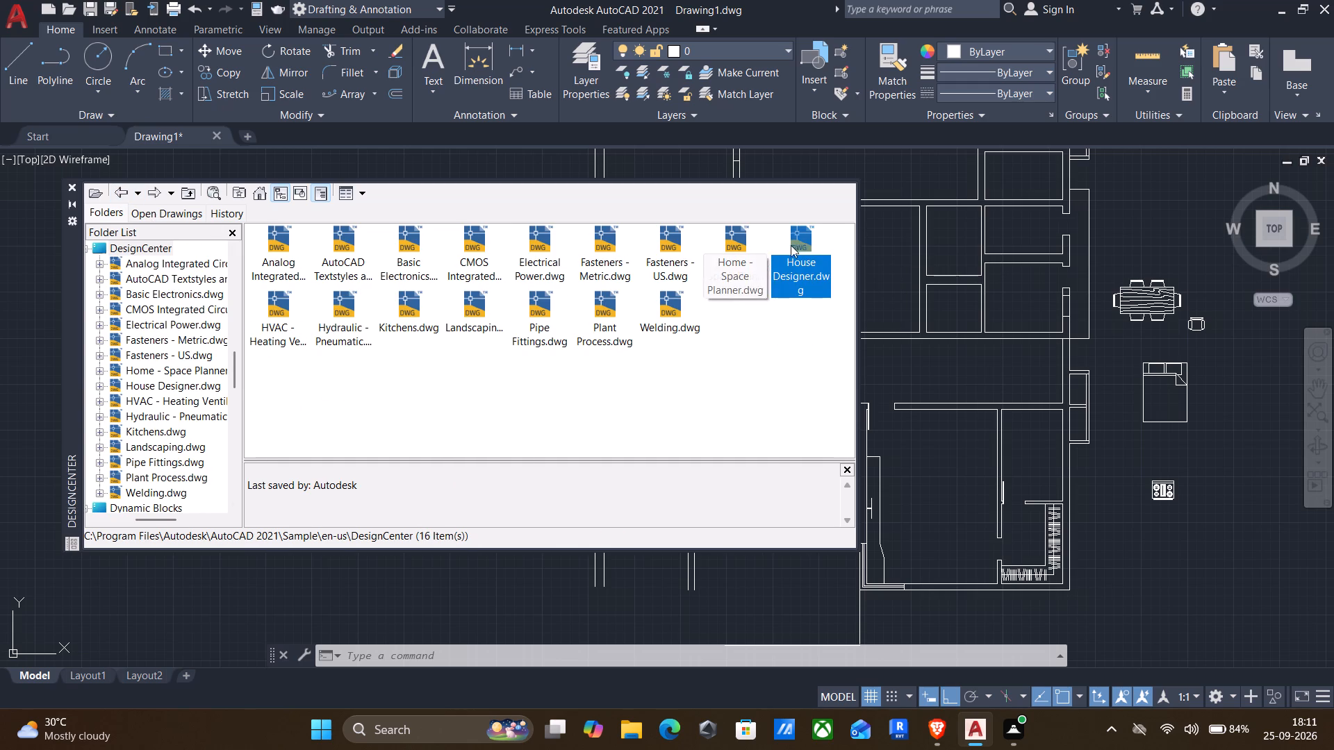
double_click(816, 237)
double_click(271, 252)
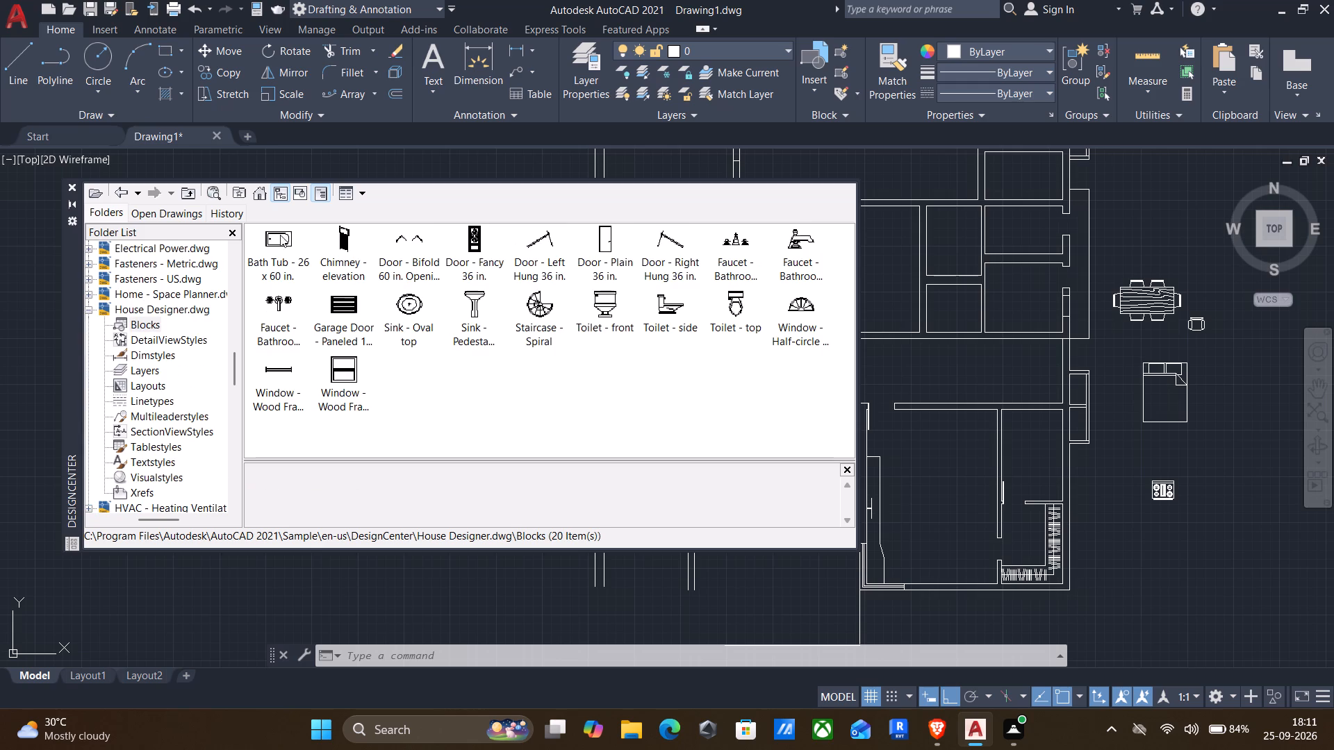
drag(748, 306, 1204, 203)
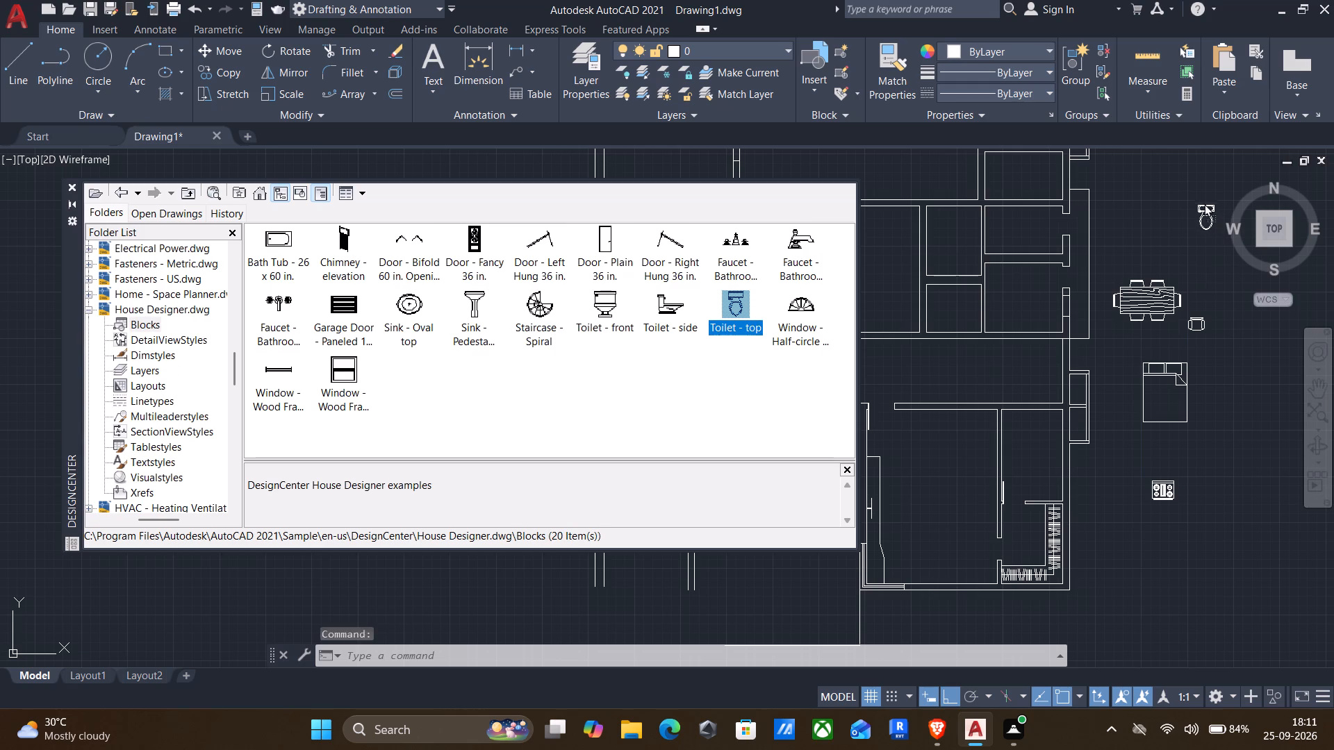
drag(1204, 203, 1178, 217)
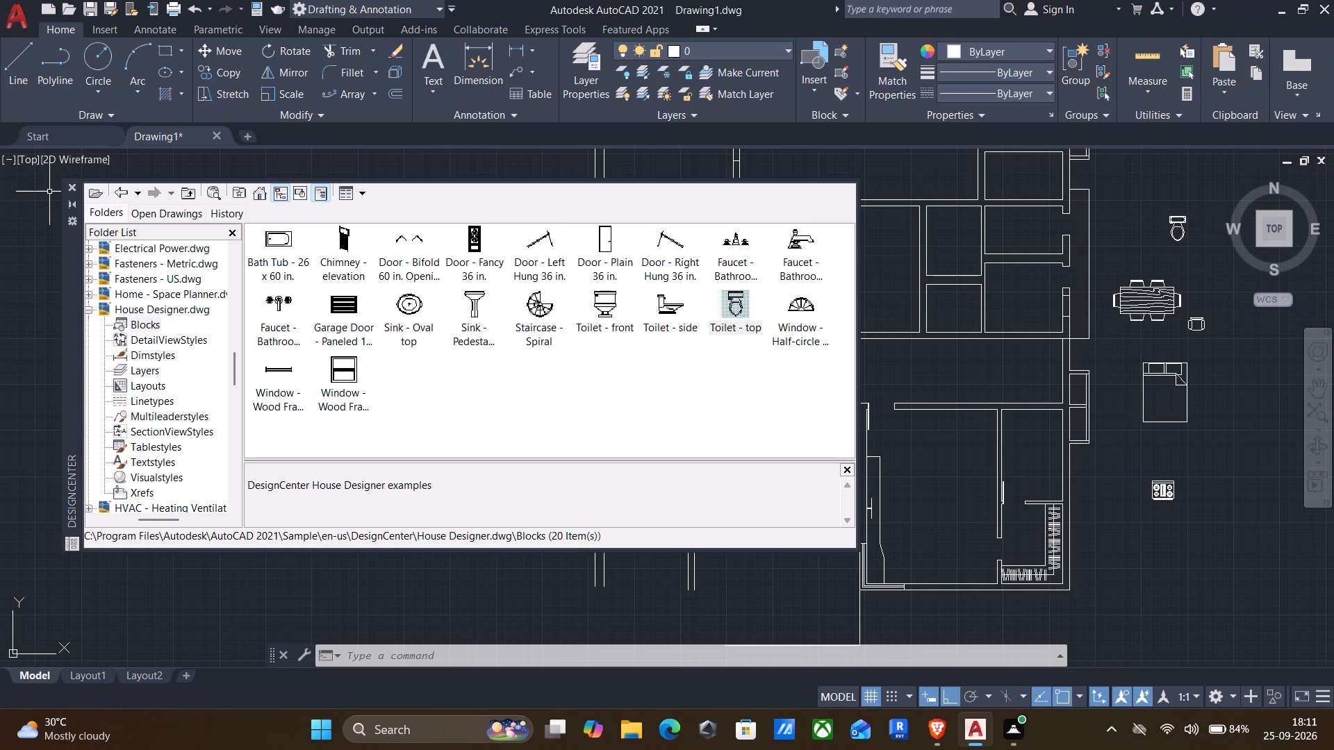
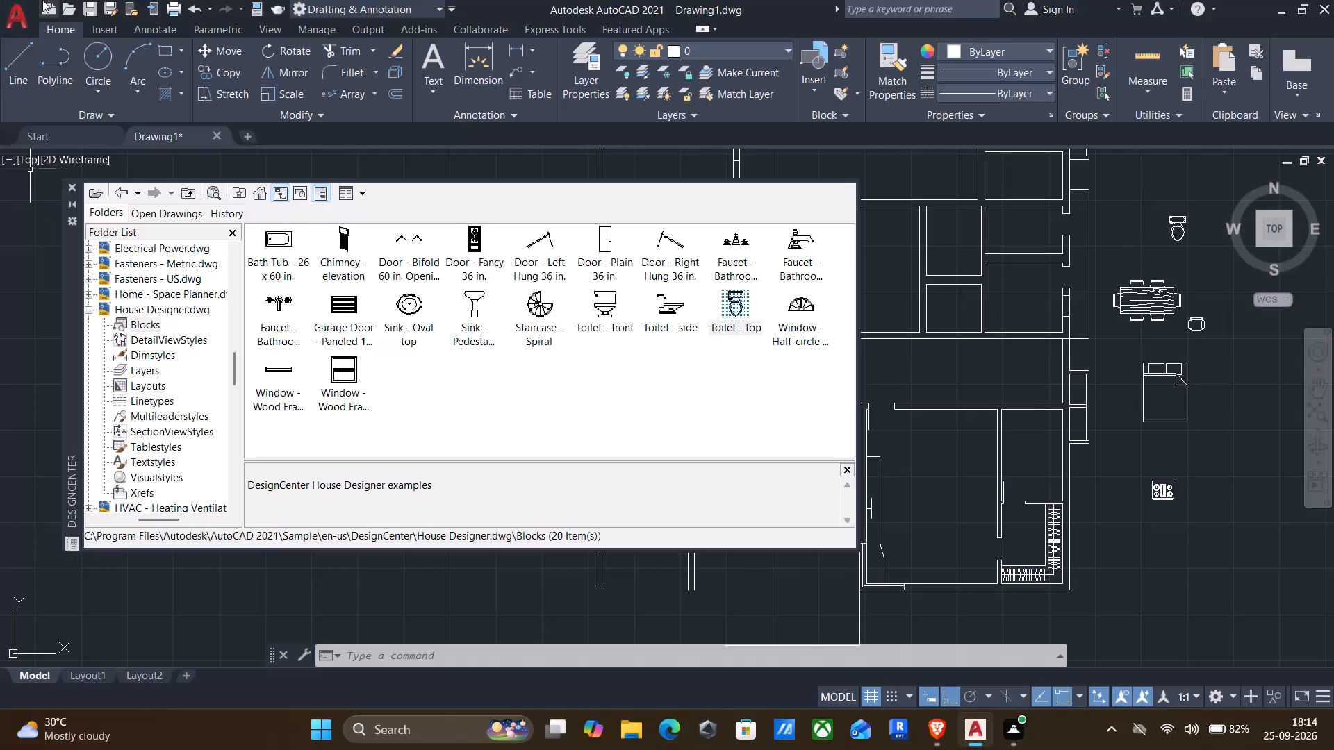
Close the DesignCenter palette.
click(72, 190)
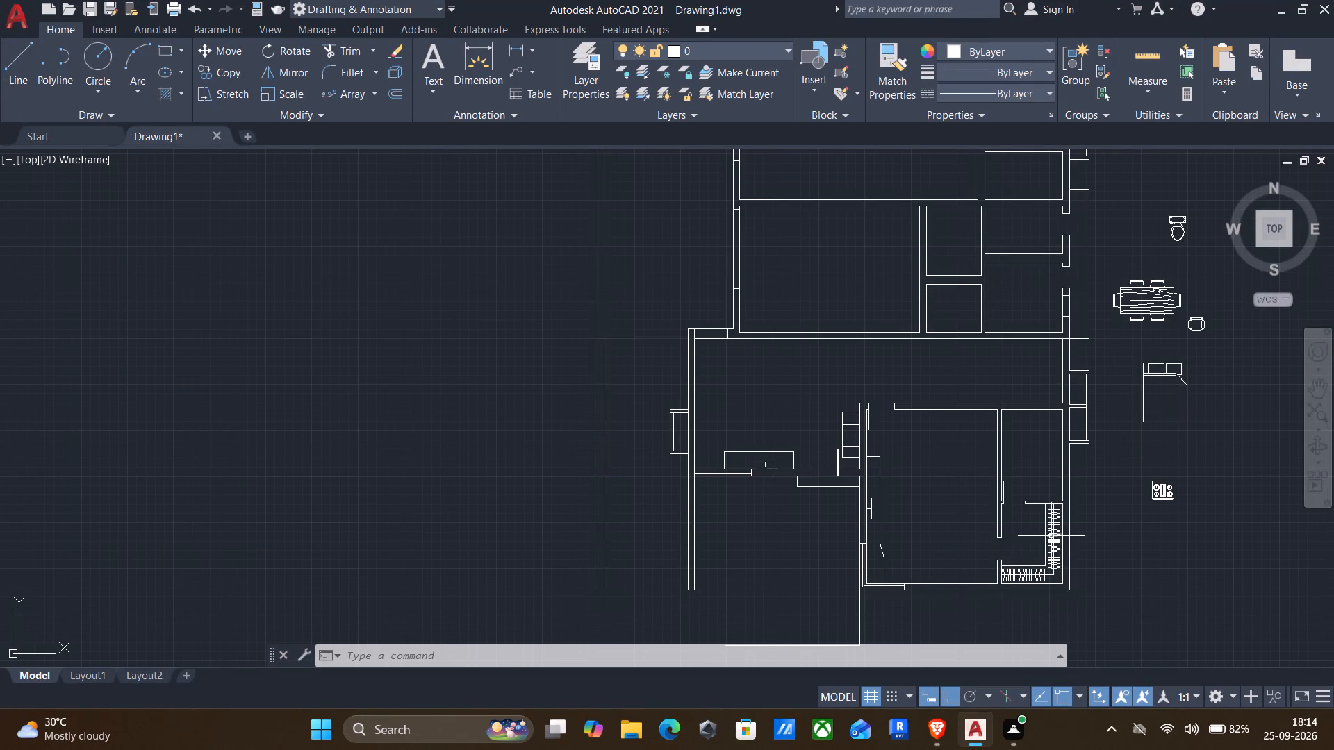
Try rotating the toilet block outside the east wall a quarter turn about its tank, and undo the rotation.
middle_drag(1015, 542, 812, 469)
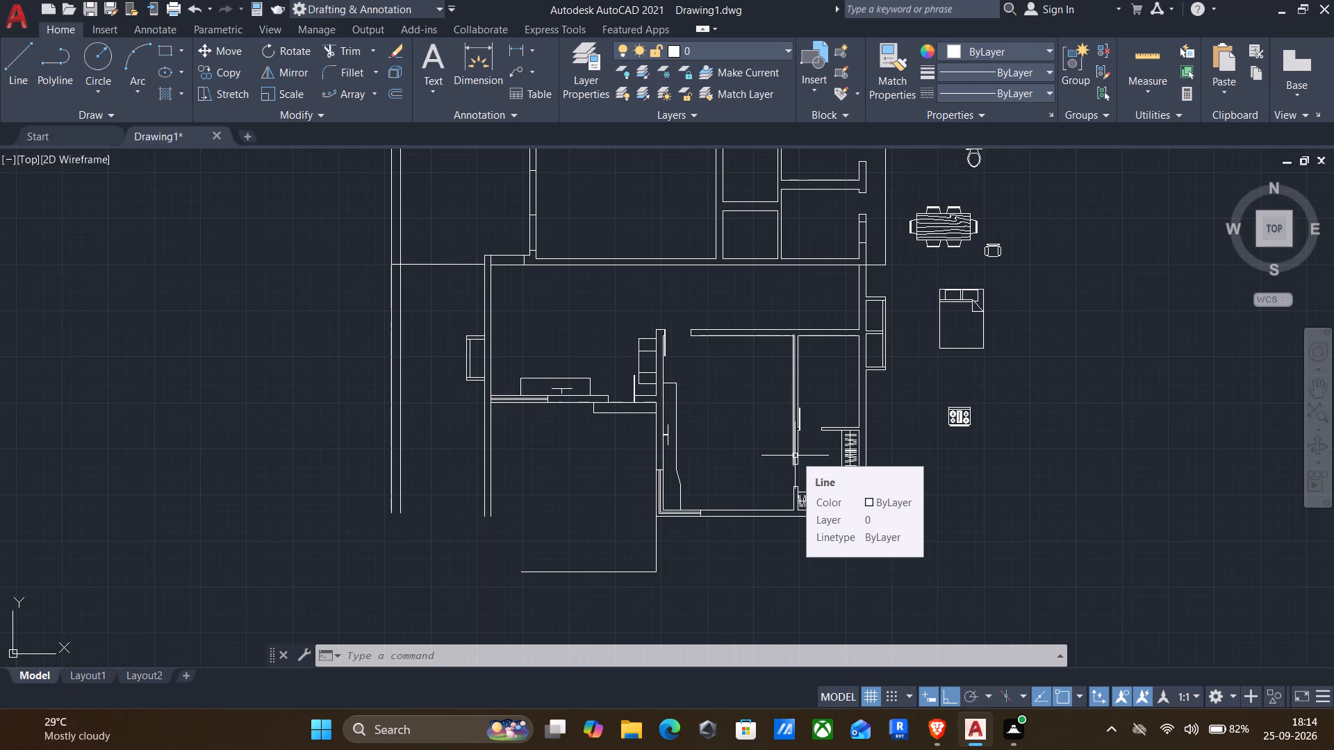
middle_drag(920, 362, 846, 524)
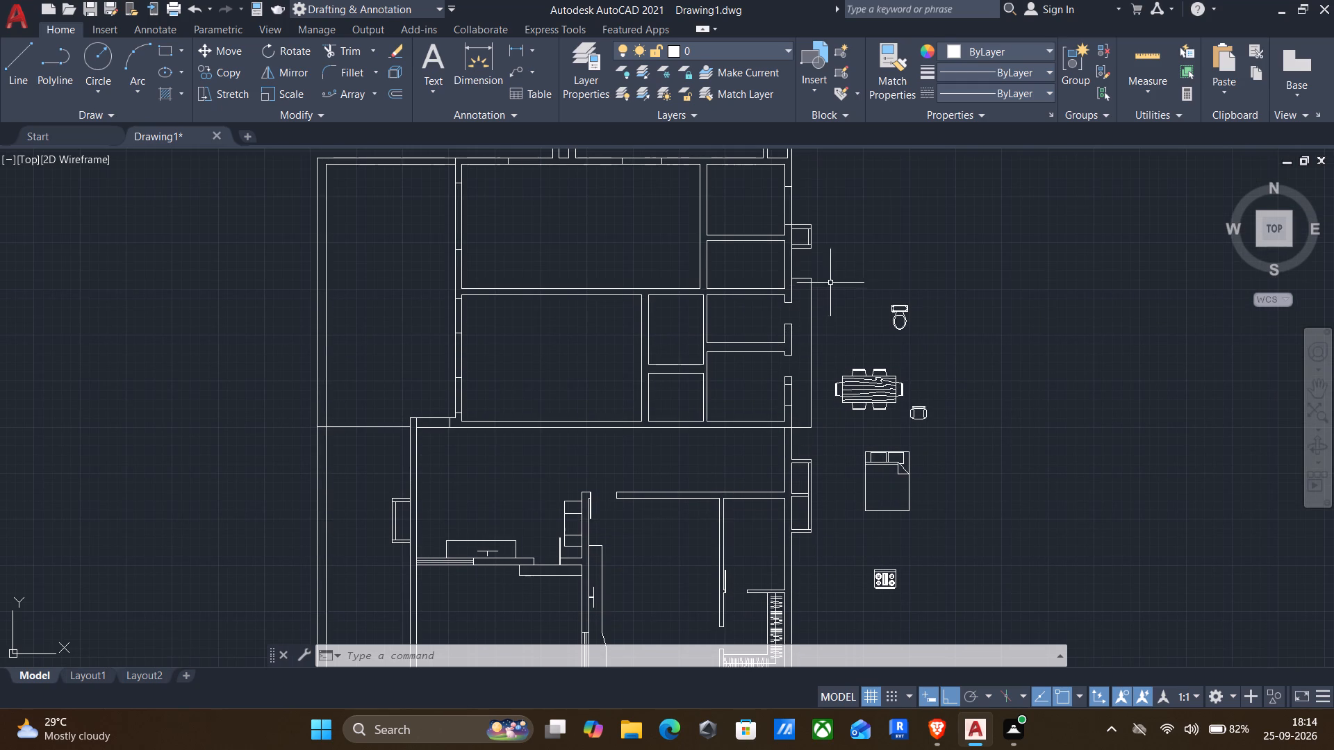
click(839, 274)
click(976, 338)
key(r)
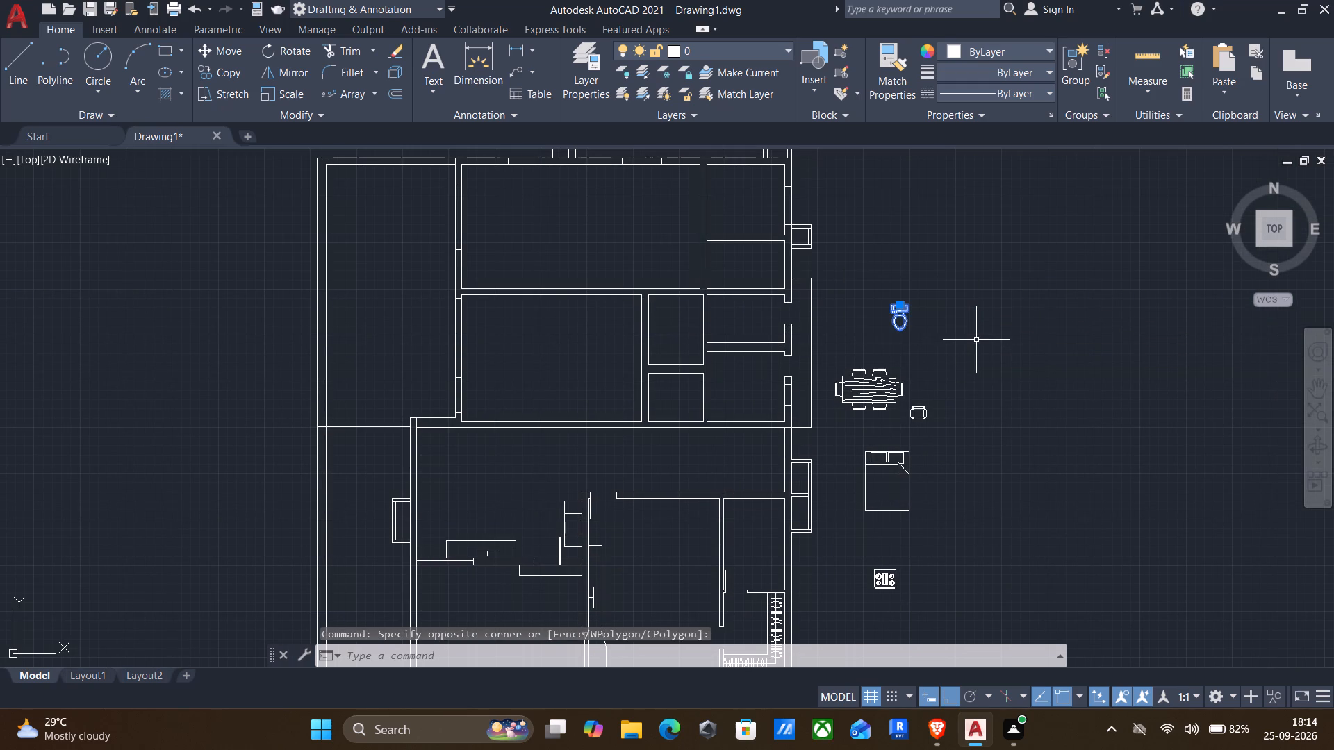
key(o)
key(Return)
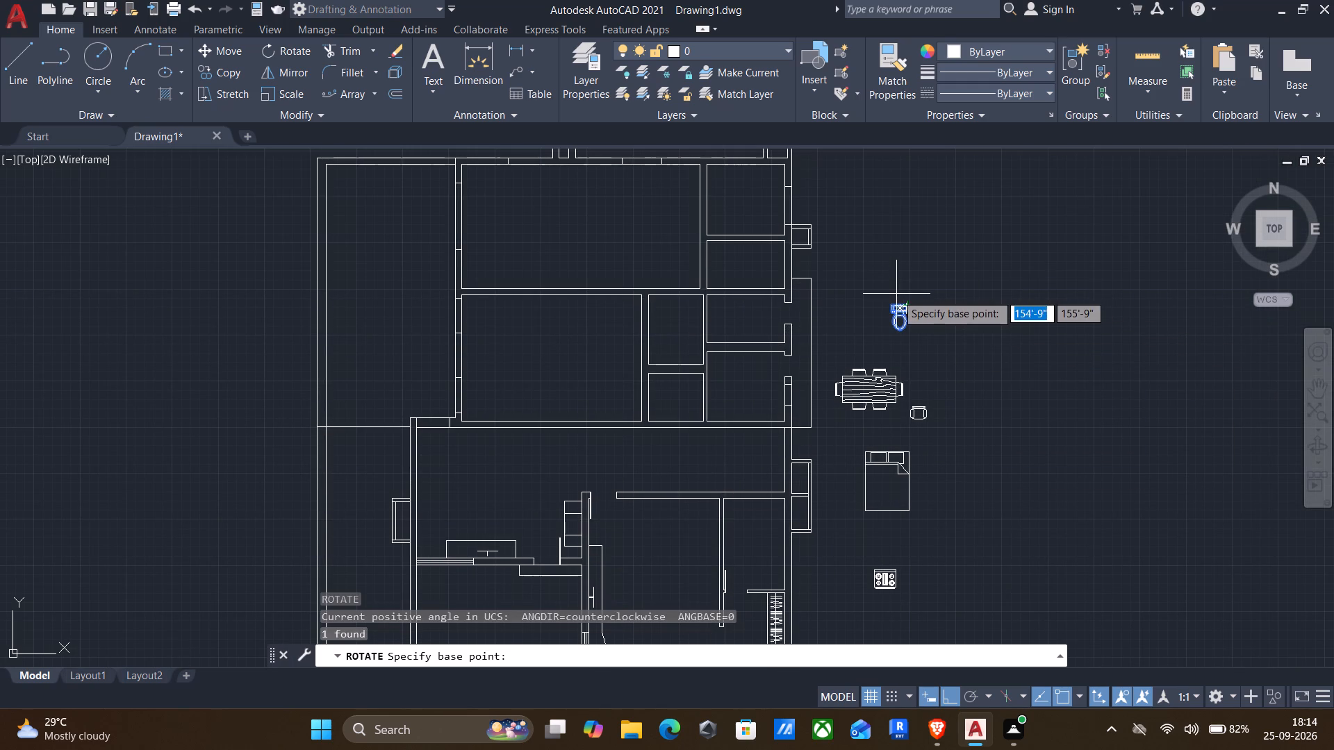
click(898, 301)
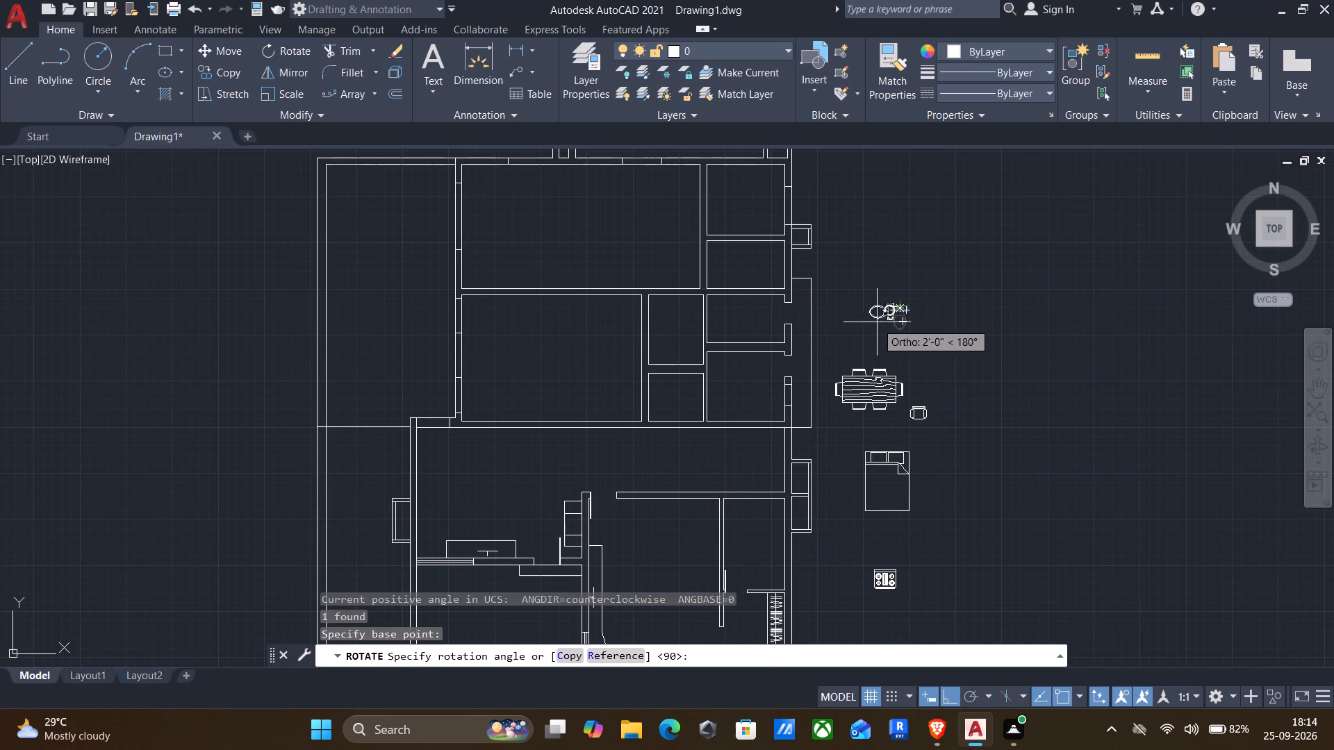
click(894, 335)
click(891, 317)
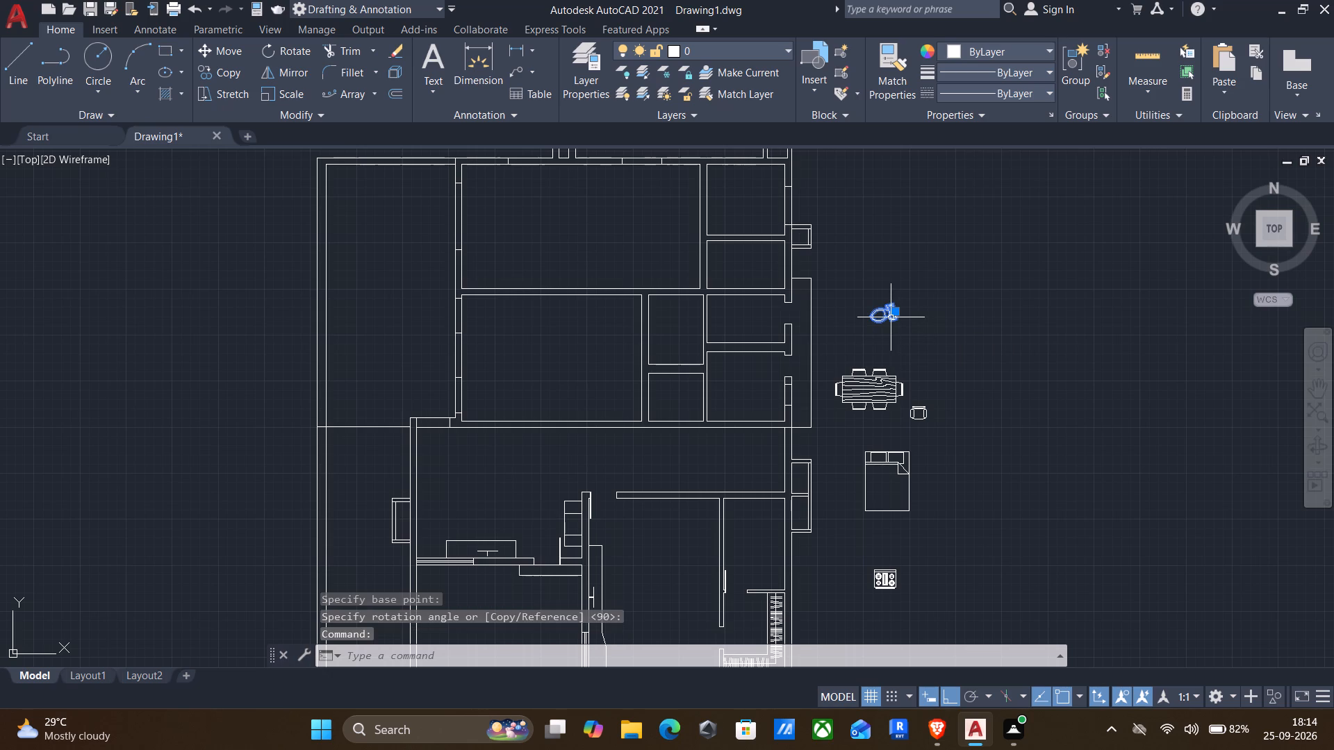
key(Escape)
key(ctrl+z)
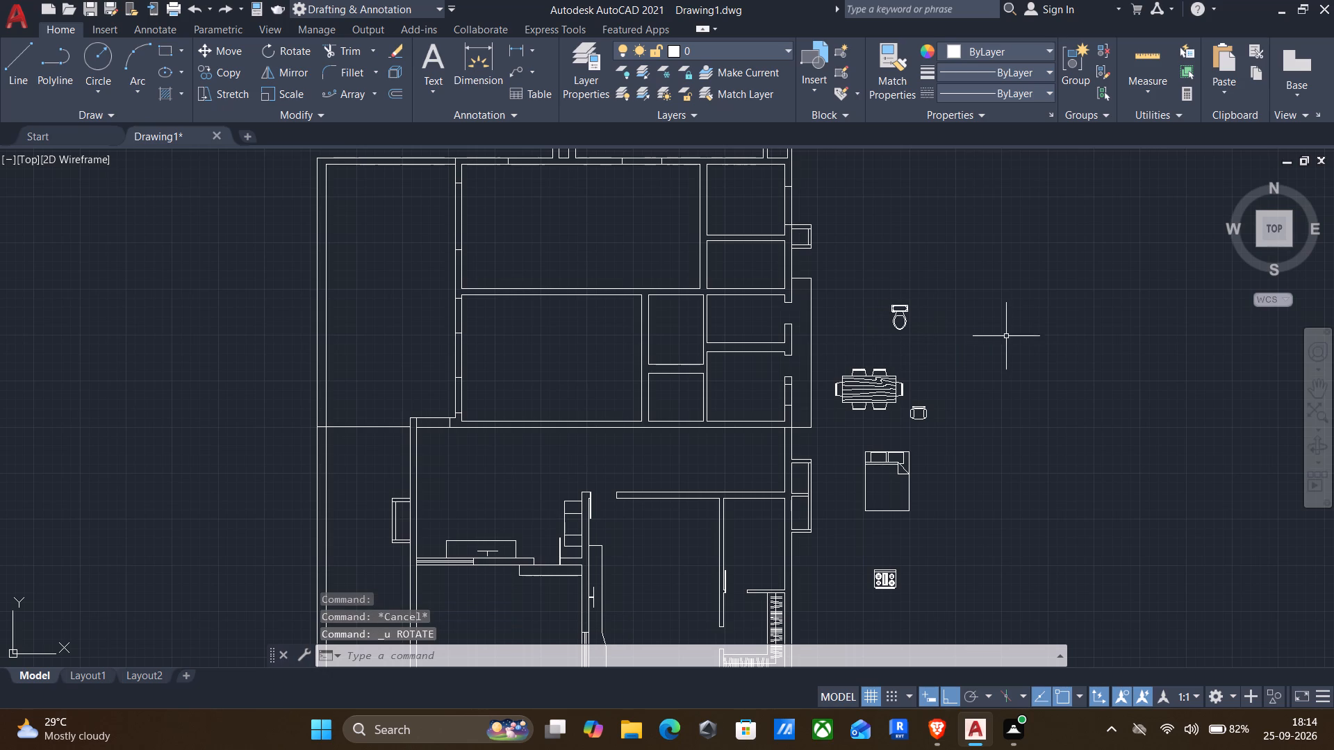
Rotate the toilet block outside the east wall by 270° about its tank so the bowl faces west.
drag(859, 283, 868, 288)
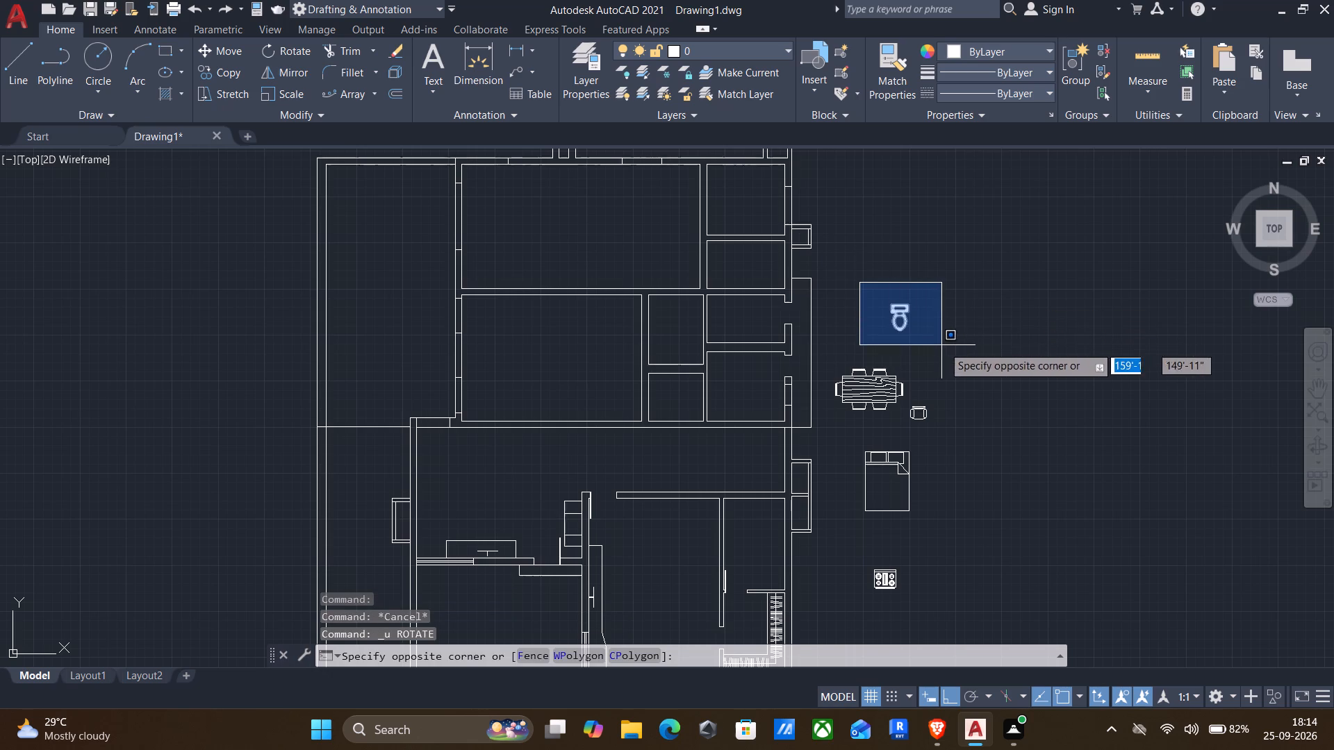
click(944, 347)
key(r)
key(o)
key(Return)
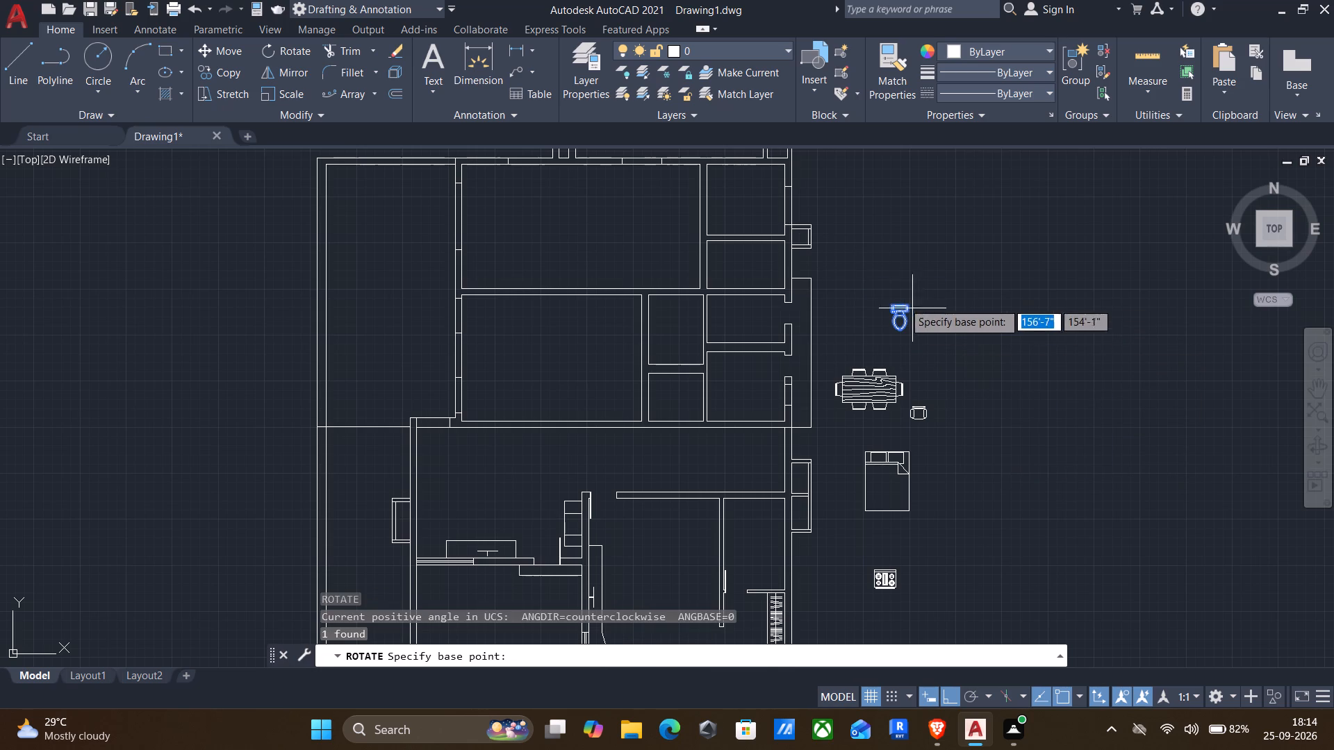
click(901, 303)
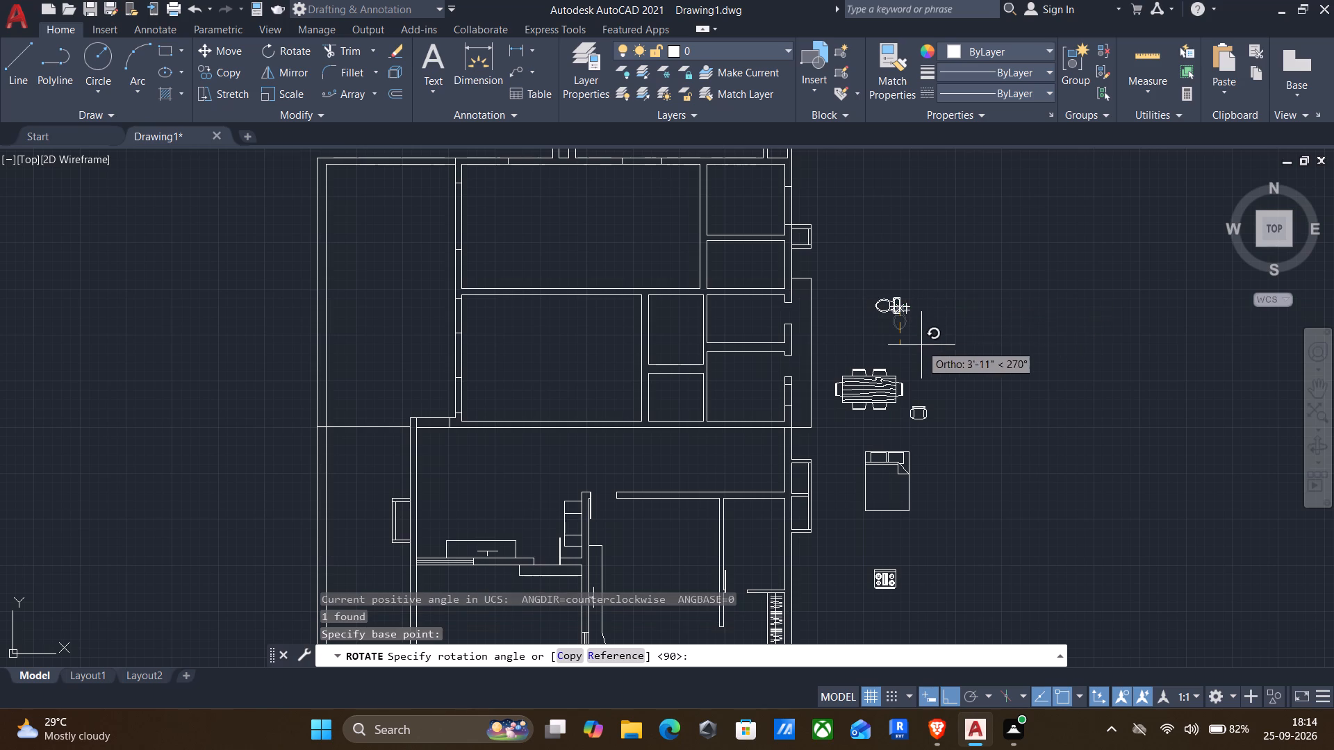
click(930, 362)
Mirror the rotated toilet across a vertical line just east of its tank, keeping the original.
click(866, 287)
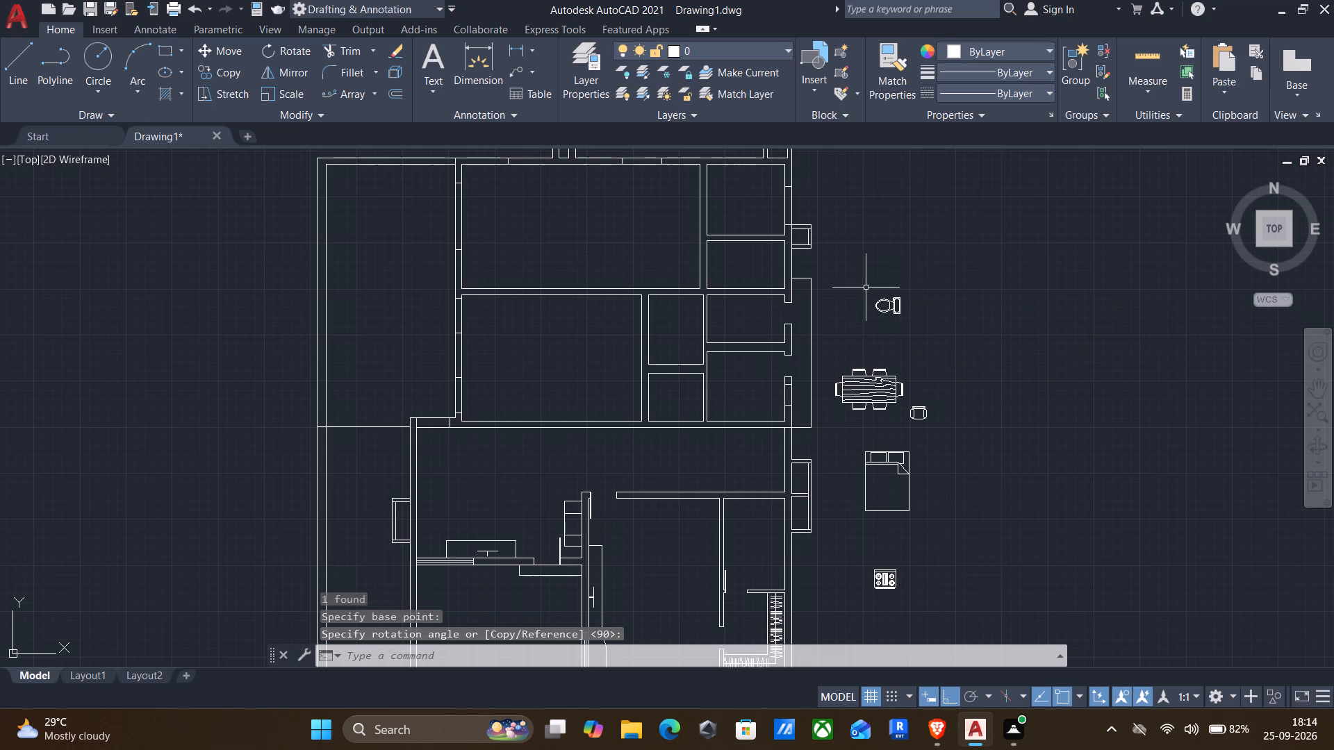
click(918, 337)
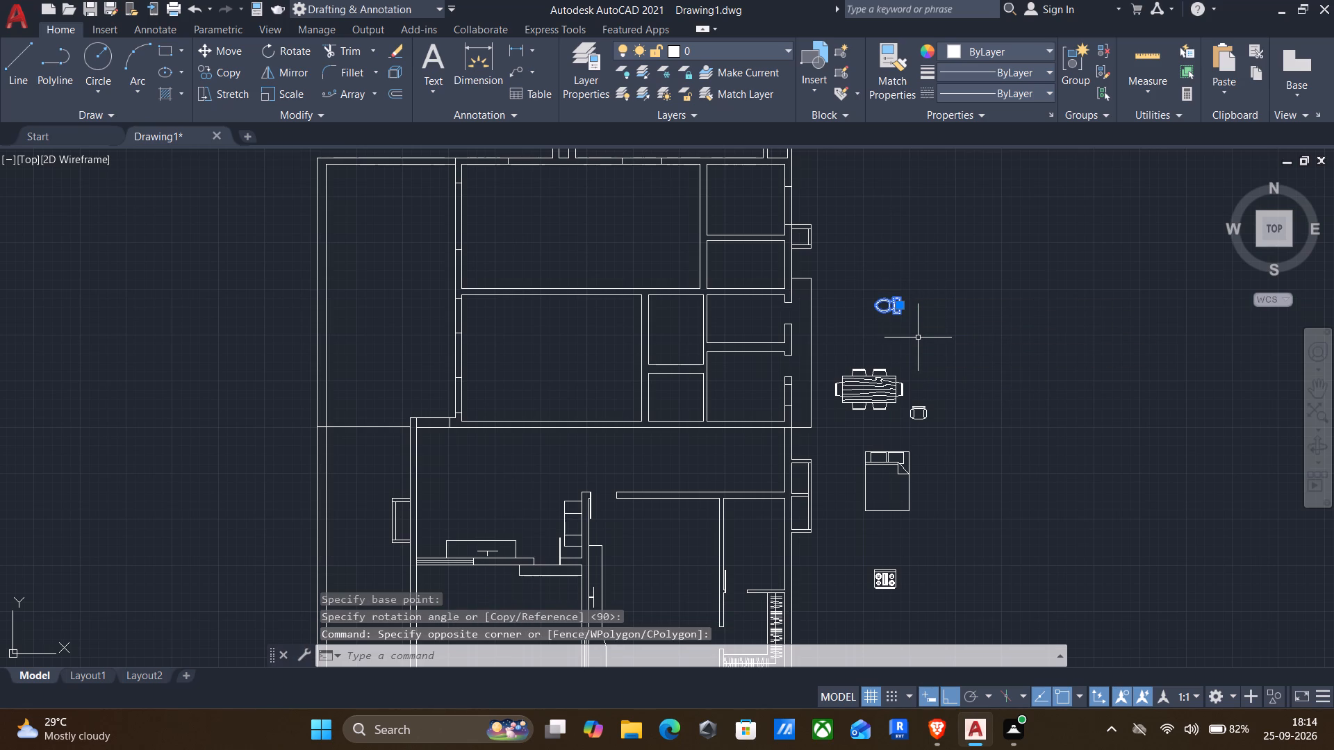
text(mi)
key(Return)
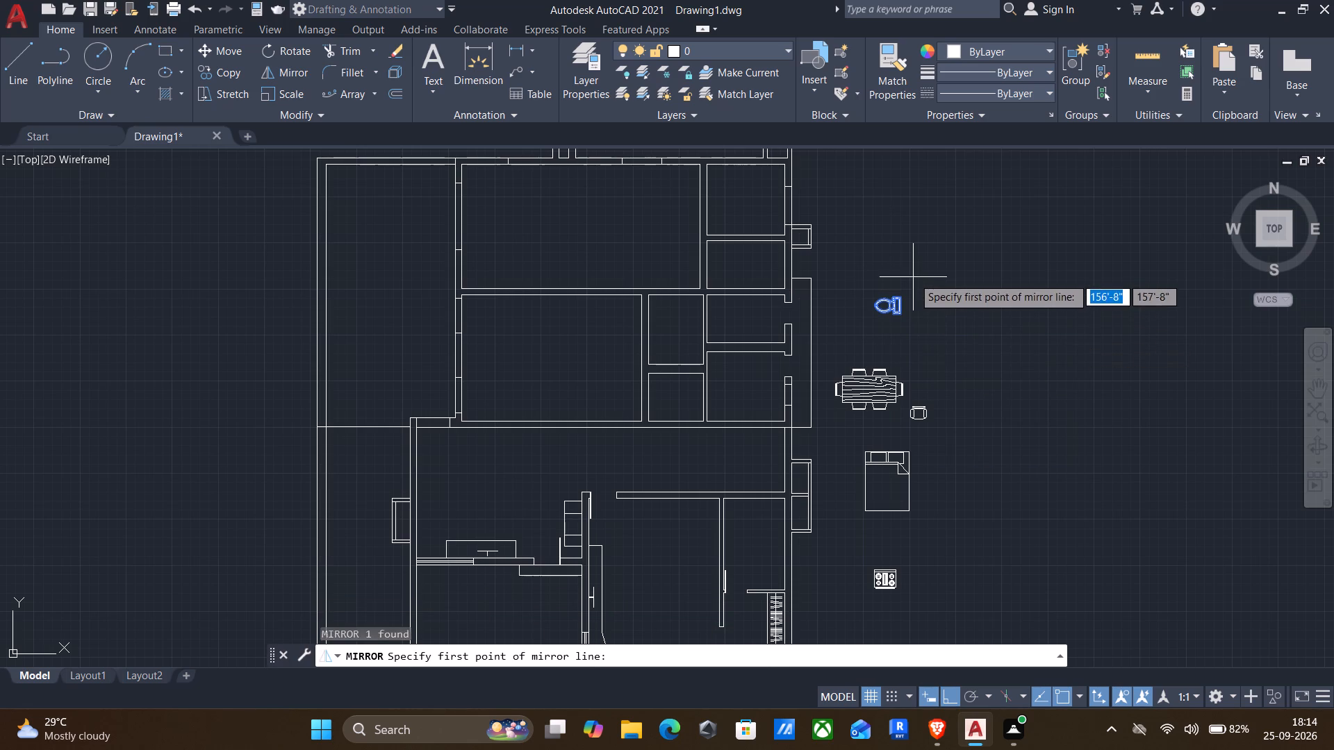
click(913, 277)
click(920, 354)
key(Return)
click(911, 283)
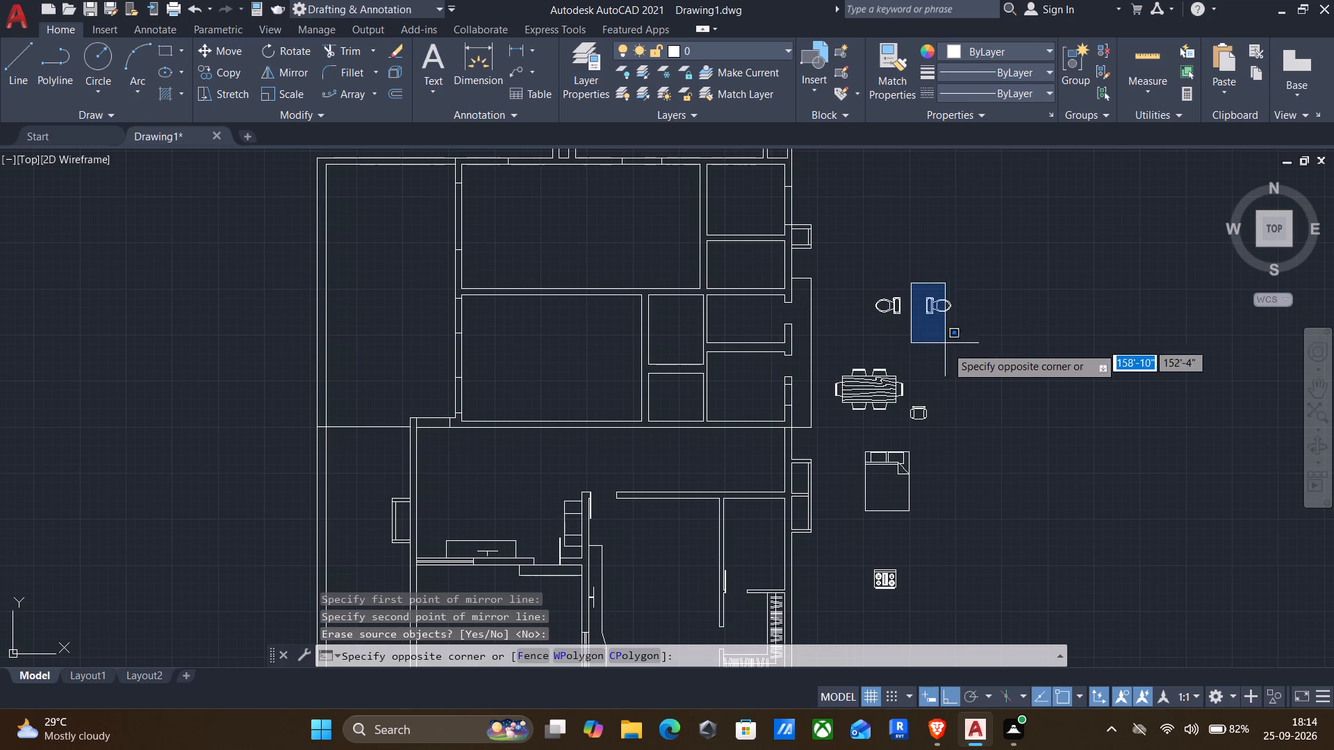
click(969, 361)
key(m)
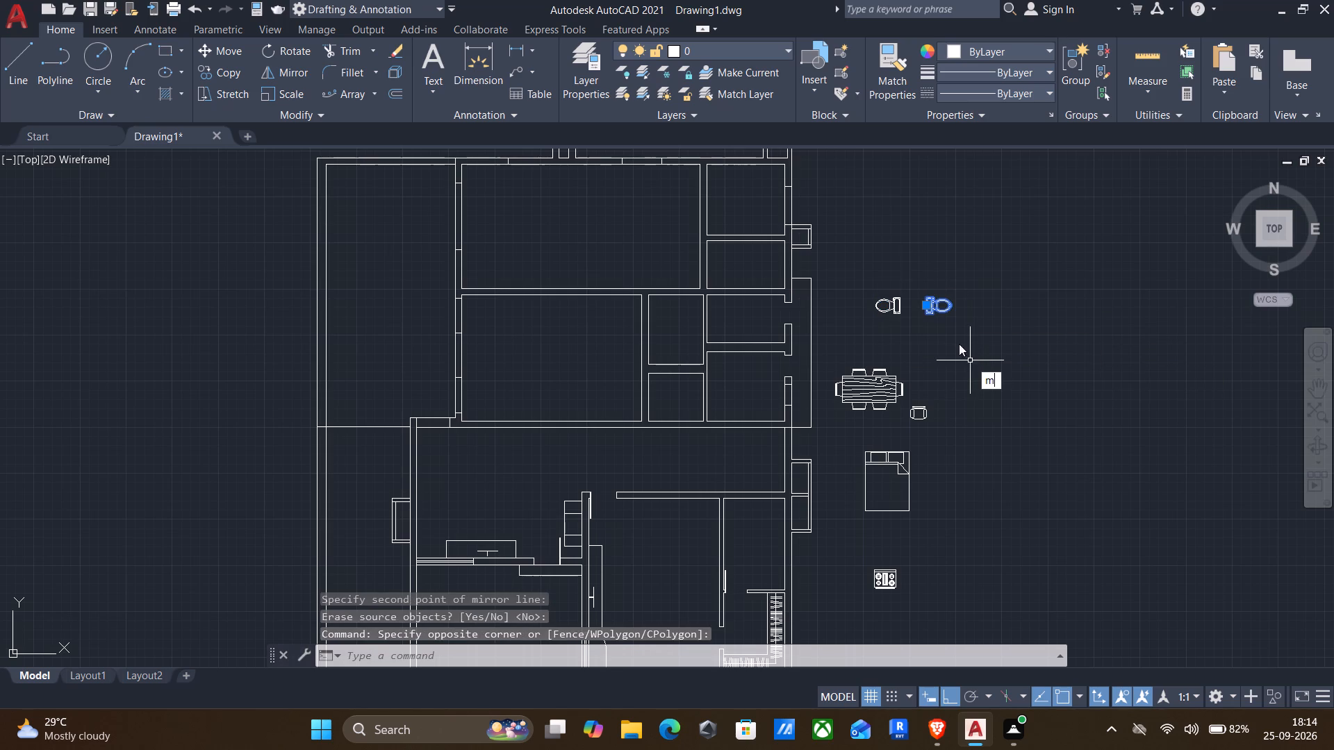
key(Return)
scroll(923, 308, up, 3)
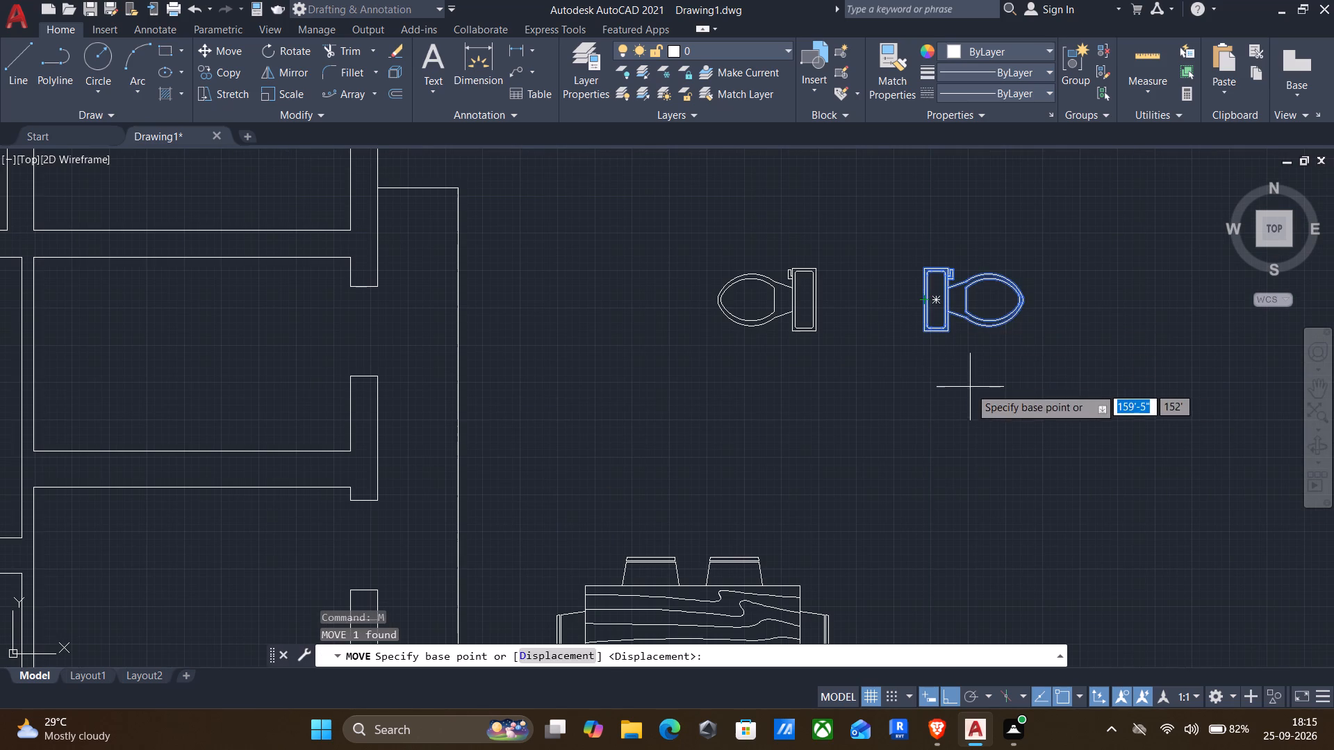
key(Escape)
Copy the east-facing toilet against the west wall of the third small room from the north along the plan's east side, with Ortho off.
click(909, 224)
click(1067, 472)
text(co)
key(Return)
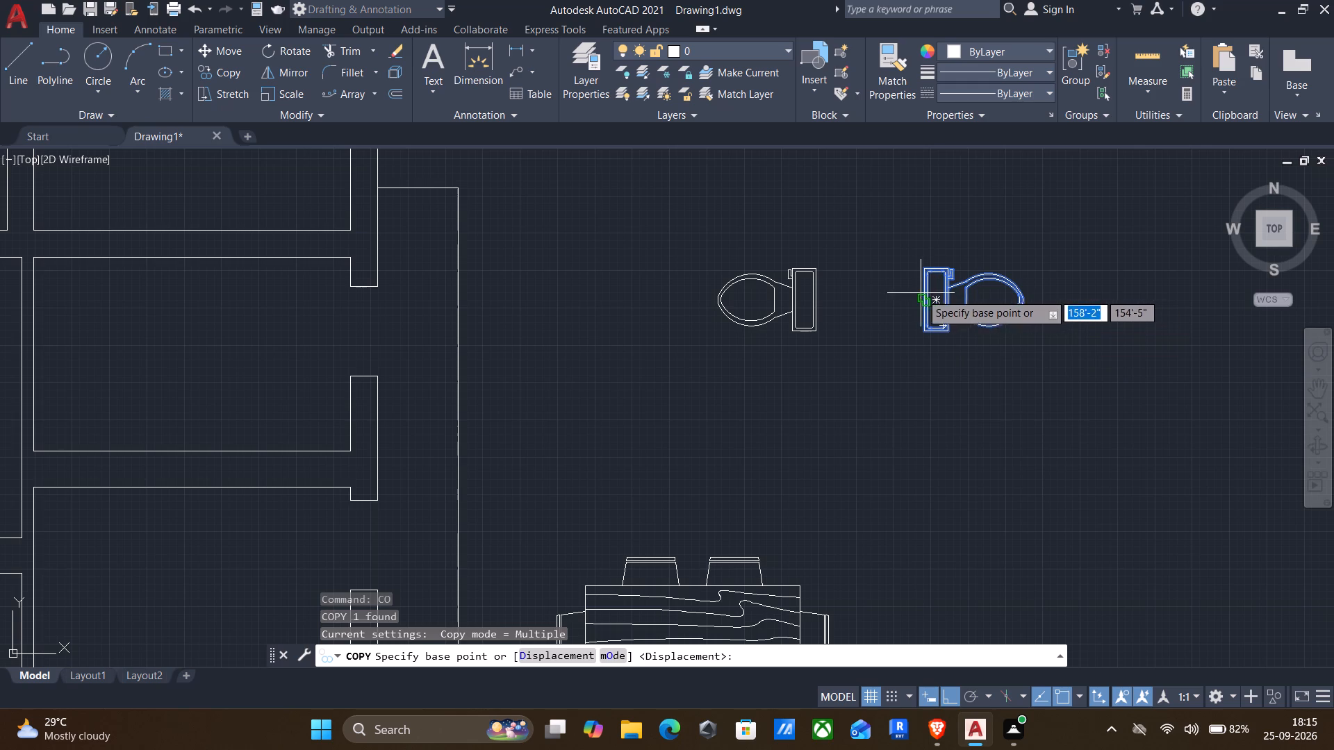
click(921, 294)
key(F8)
scroll(921, 433, down, 3)
middle_drag(909, 444, 932, 433)
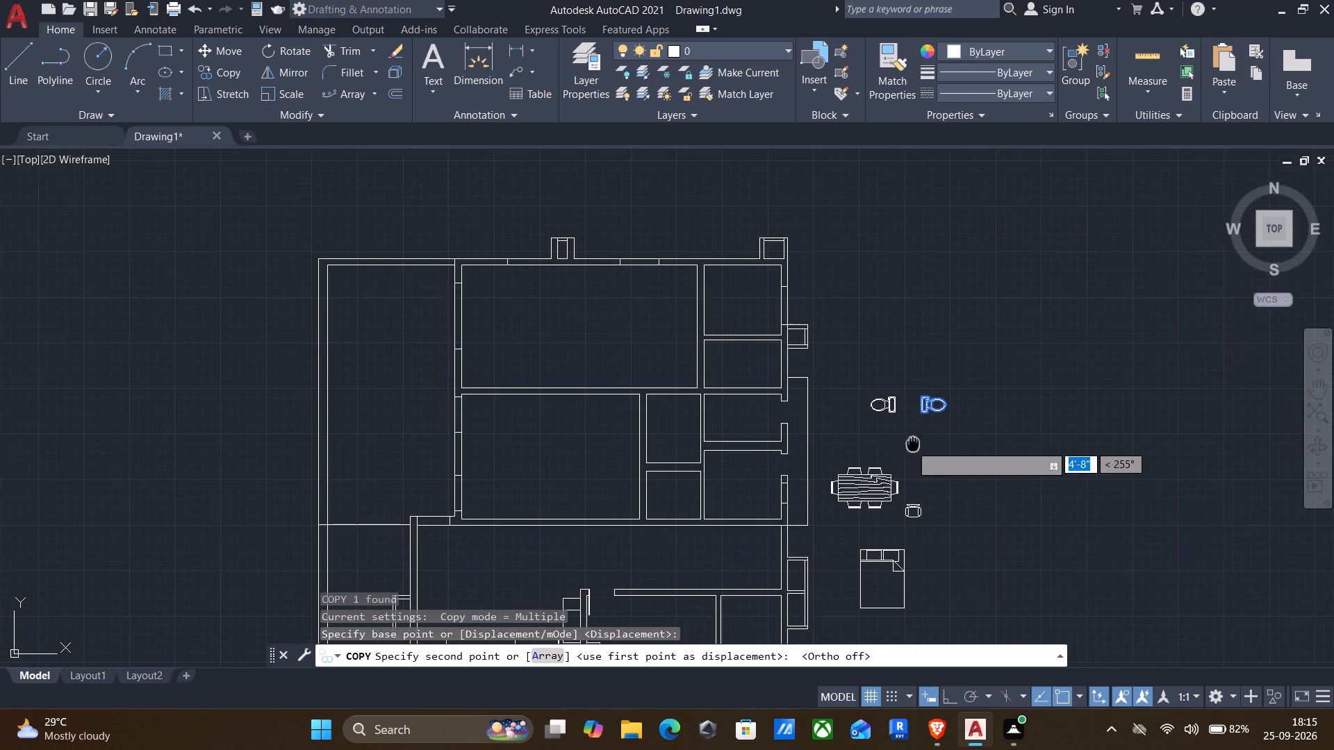
middle_drag(932, 433, 1051, 293)
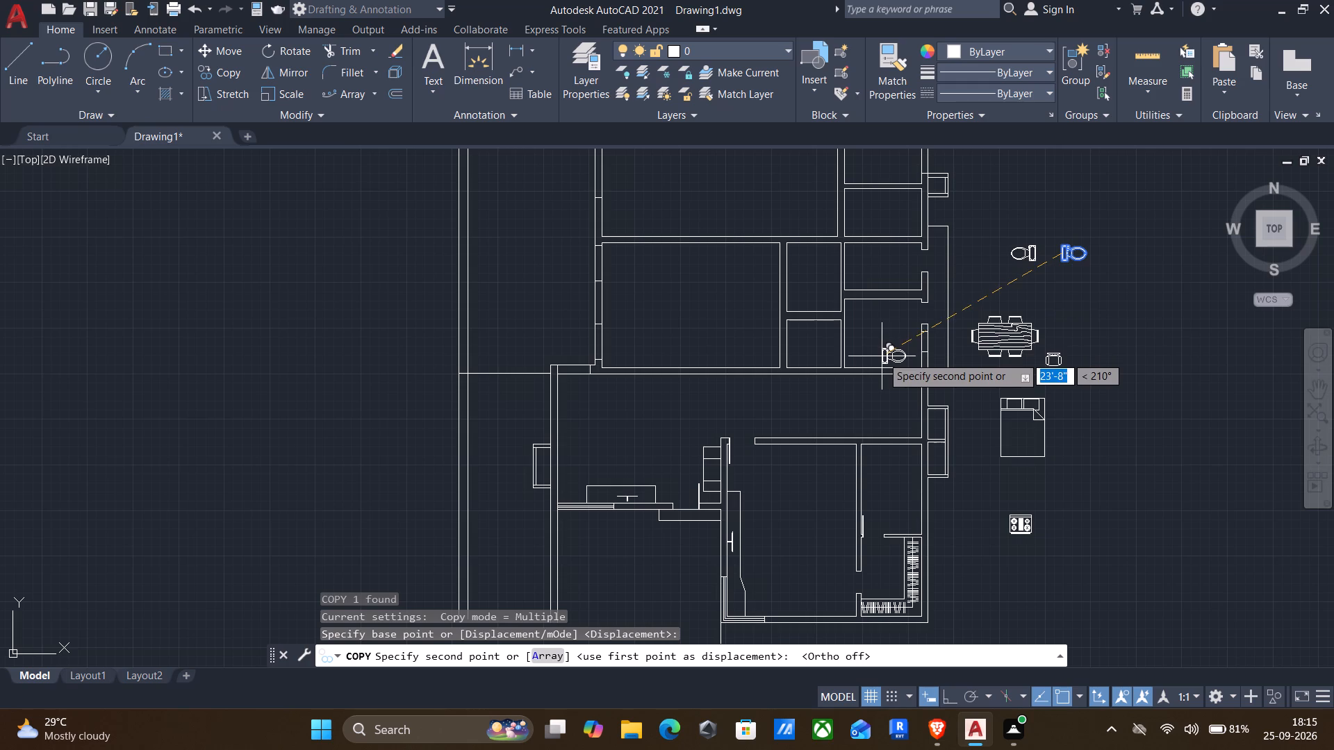
middle_drag(875, 379, 852, 454)
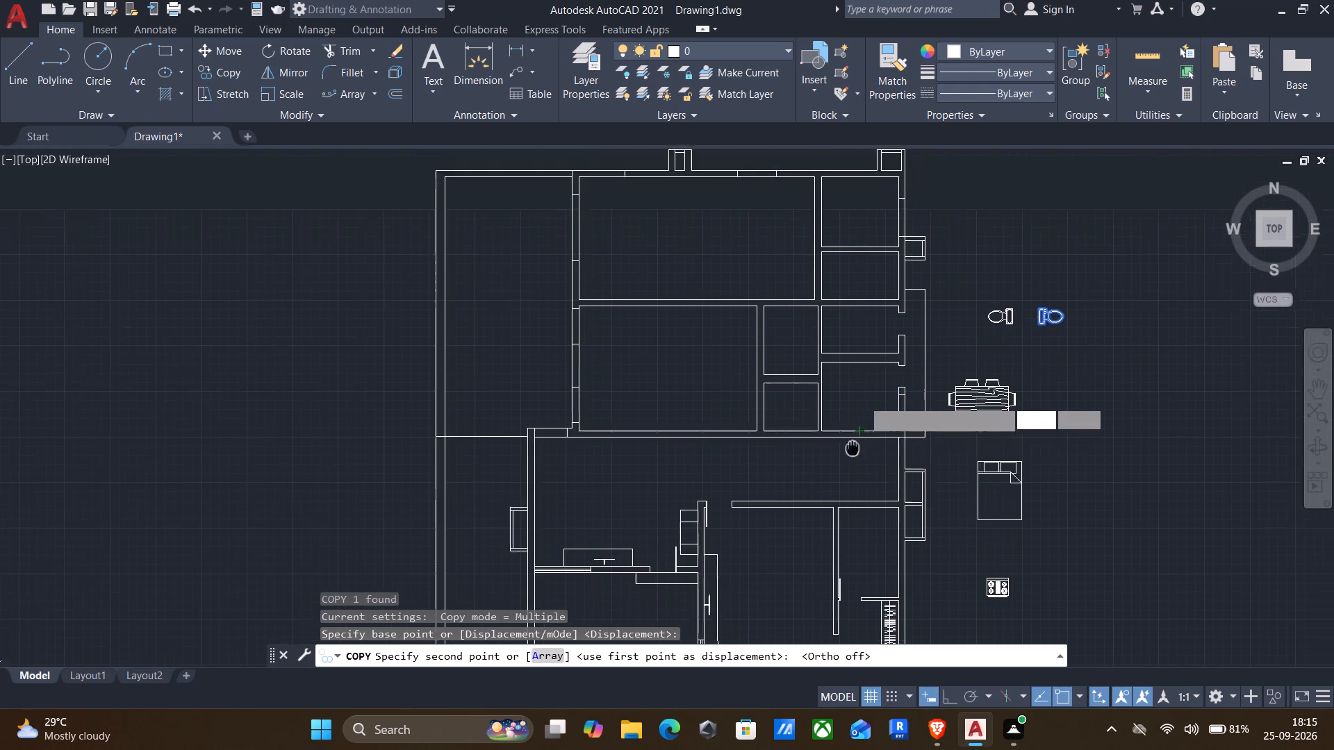
middle_drag(852, 454, 854, 497)
scroll(855, 496, up, 1)
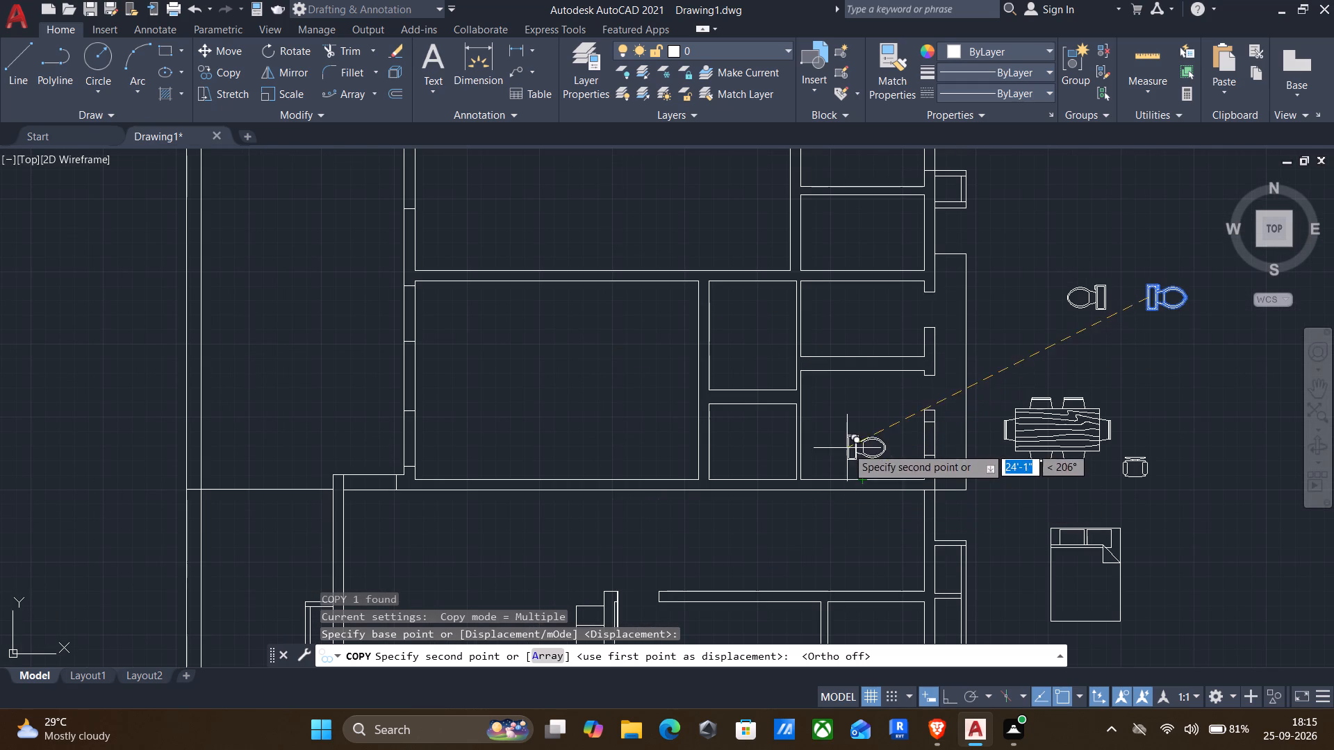
middle_drag(846, 451, 832, 590)
scroll(799, 451, up, 3)
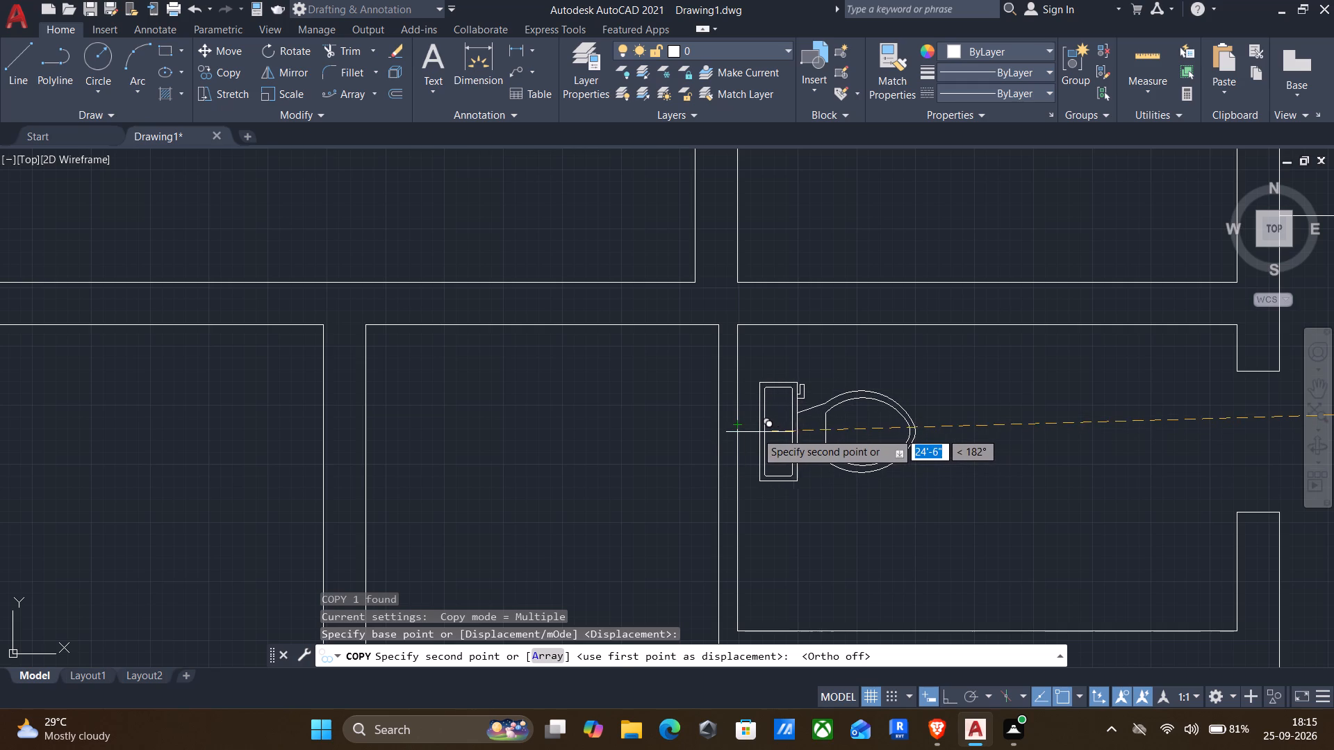
click(741, 432)
scroll(788, 458, down, 3)
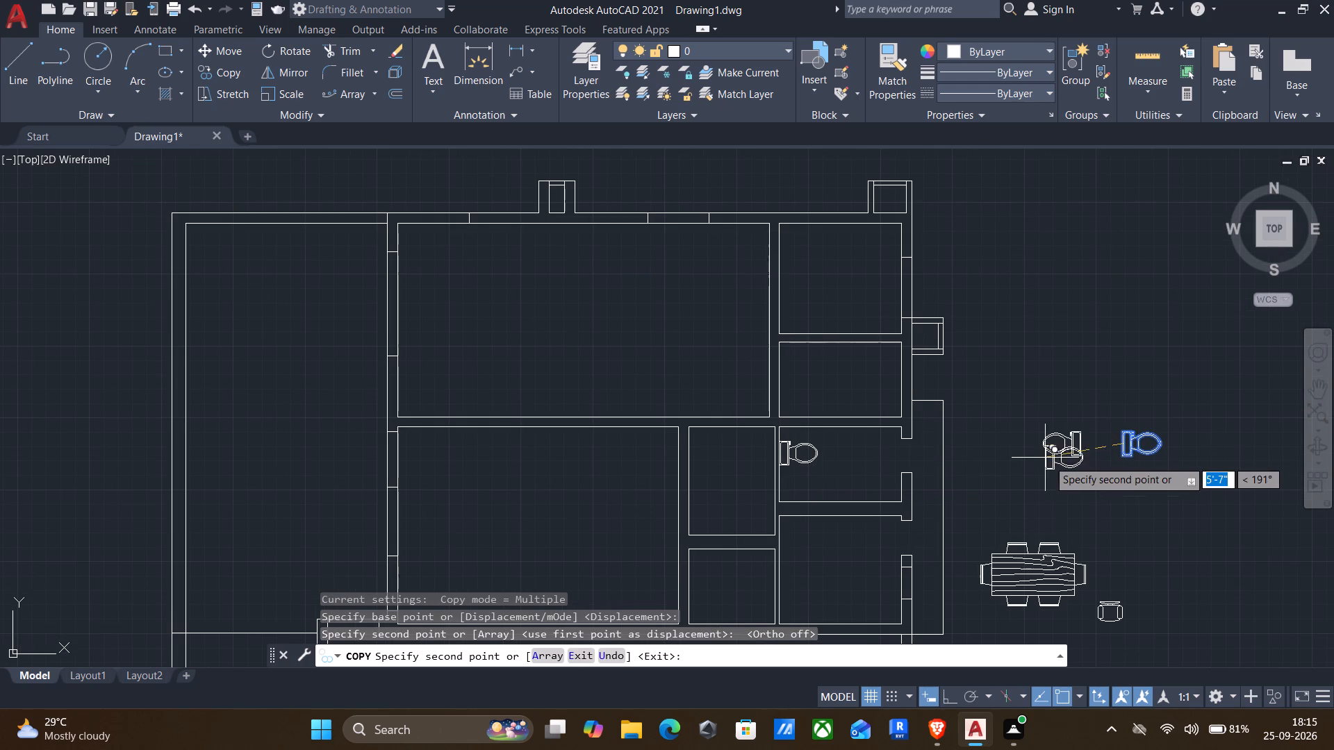
key(Escape)
Copy the west-facing toilet onto the opposite side of that wall, back to back with the placed toilet, in the adjoining small room.
click(1080, 475)
click(1034, 393)
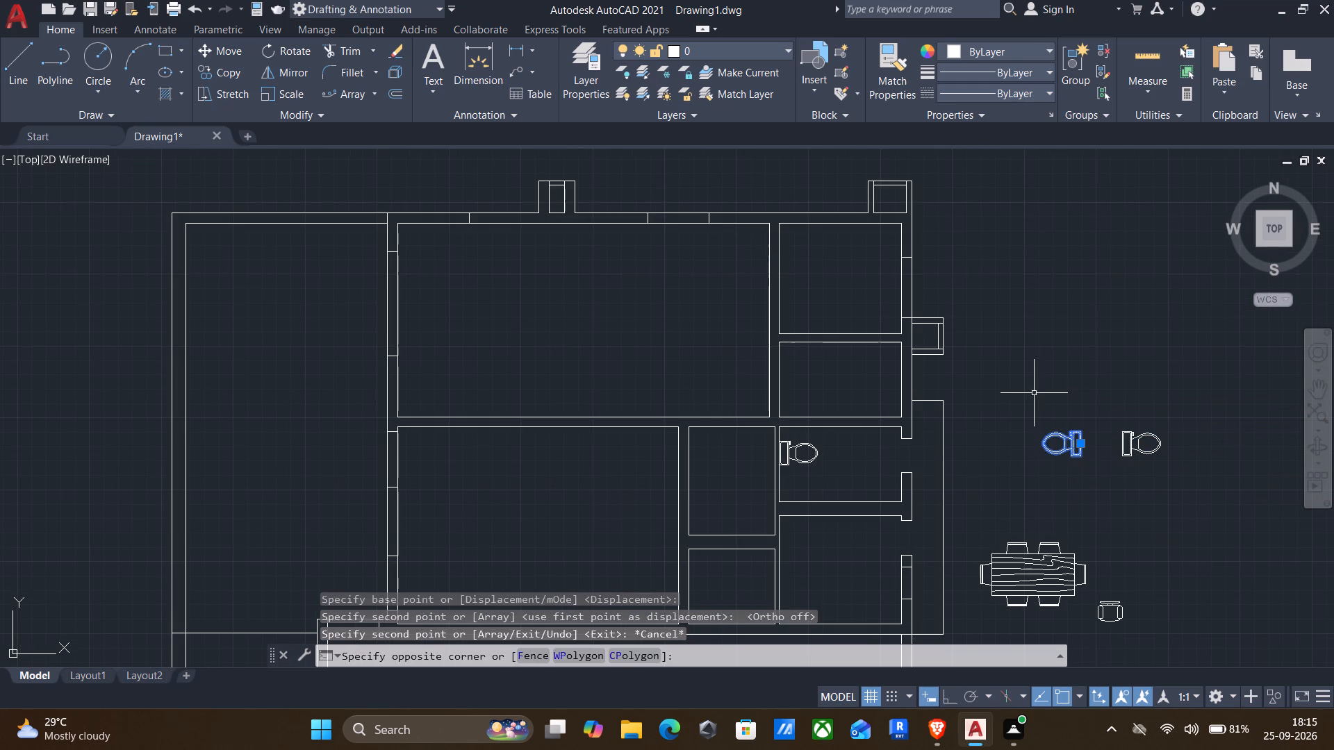
text(co)
key(Return)
scroll(1078, 450, up, 3)
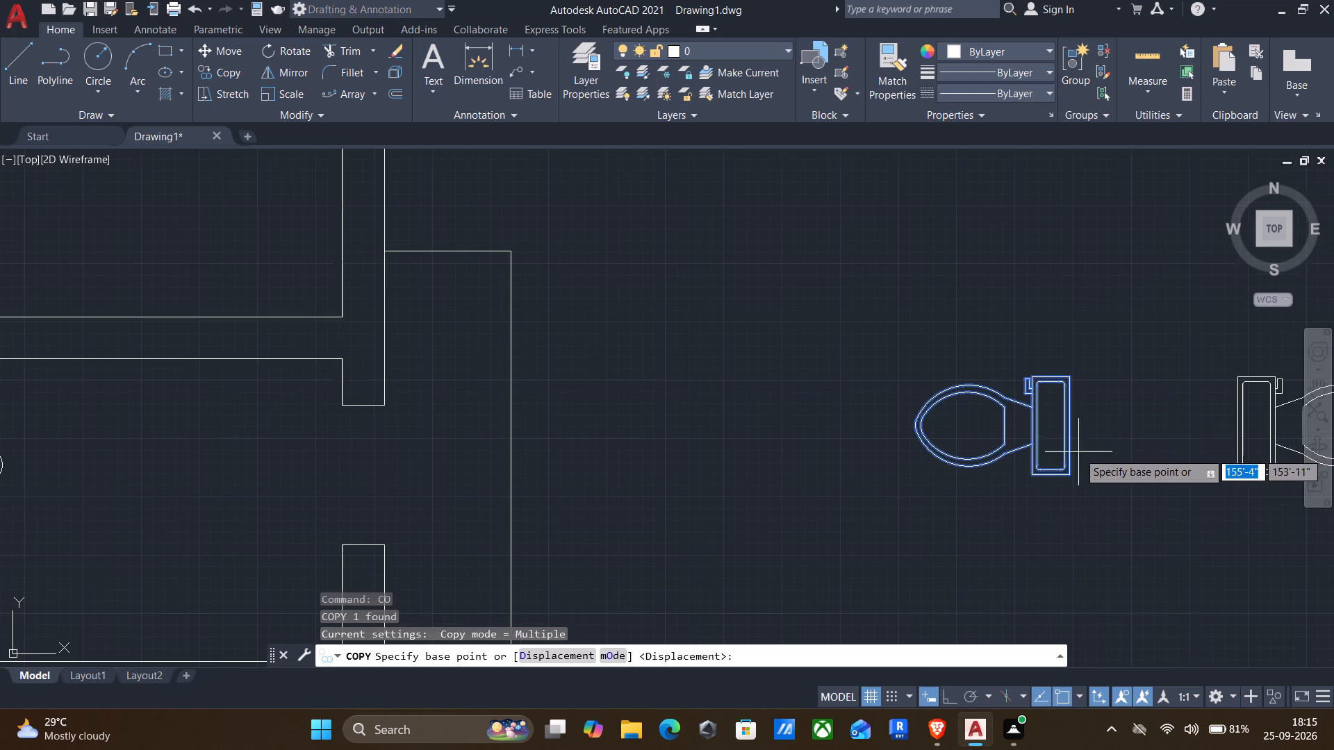
click(1072, 416)
scroll(931, 467, down, 2)
middle_drag(1008, 453, 1055, 440)
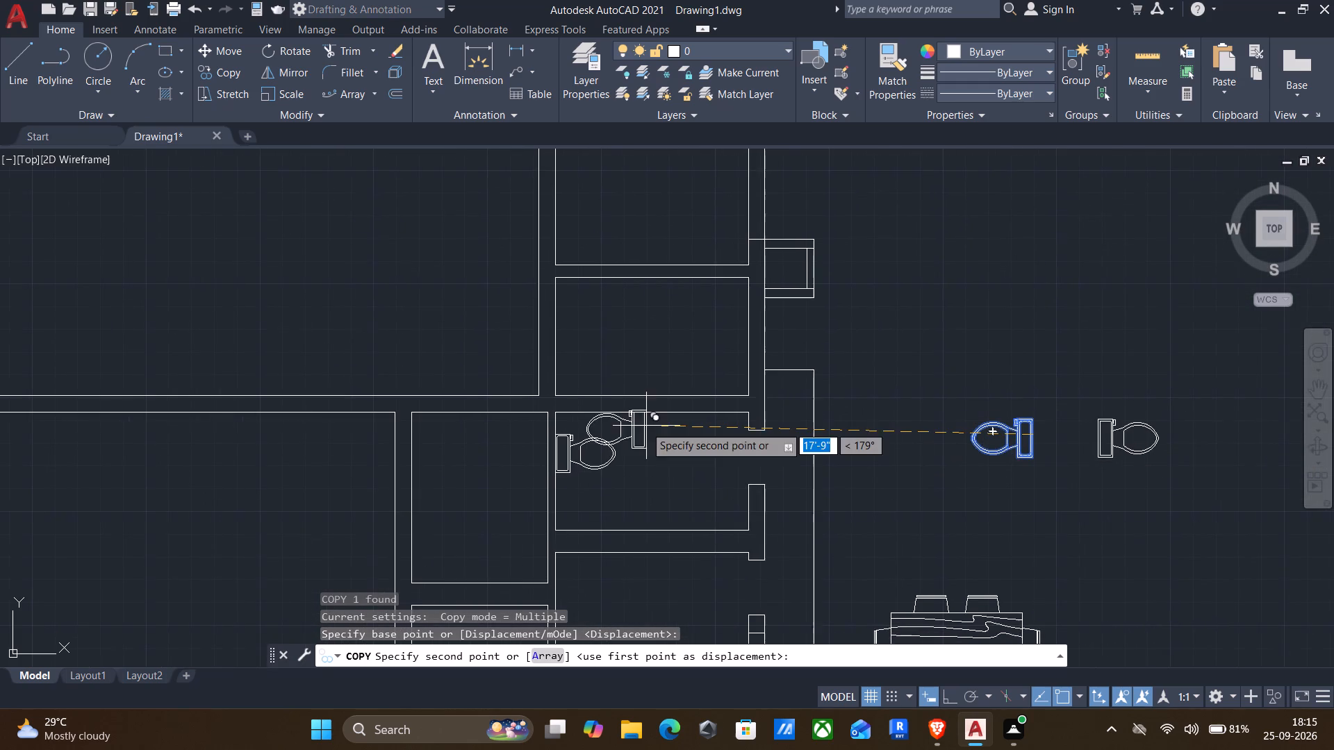
scroll(562, 450, up, 3)
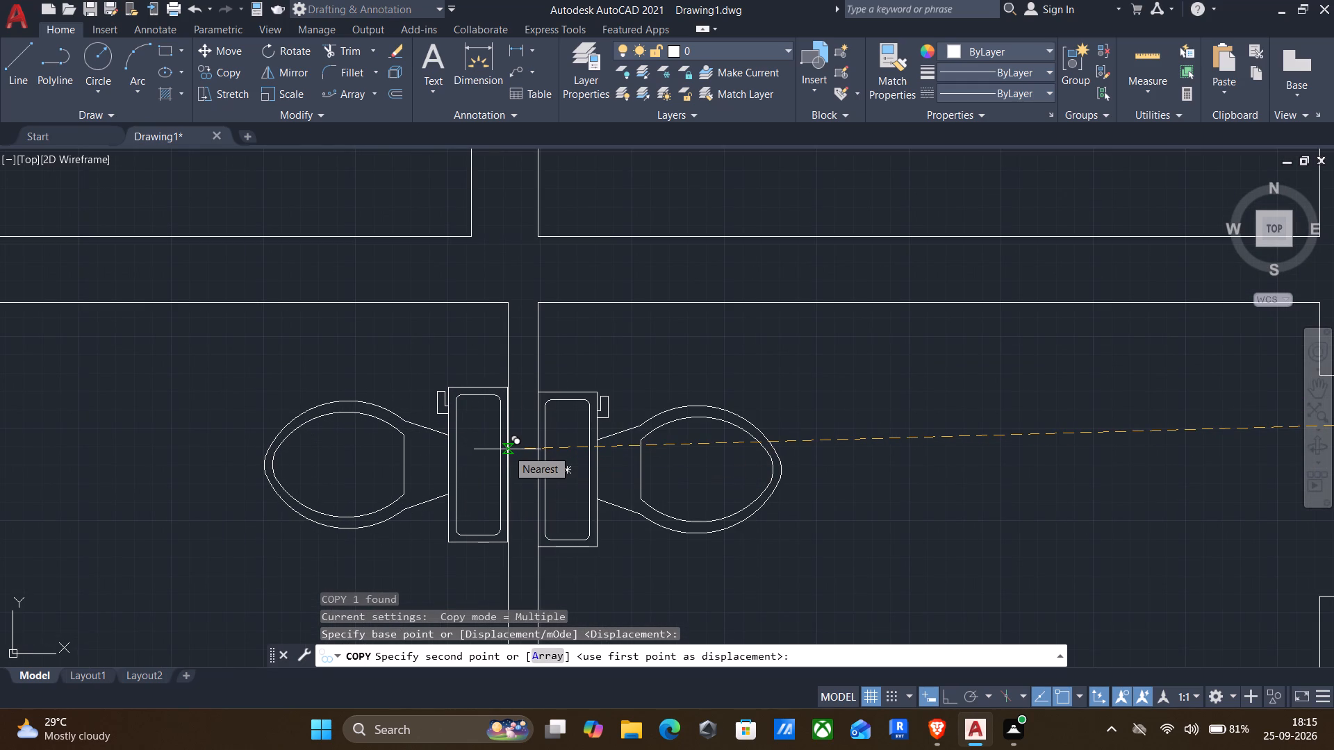
click(507, 452)
scroll(635, 486, down, 2)
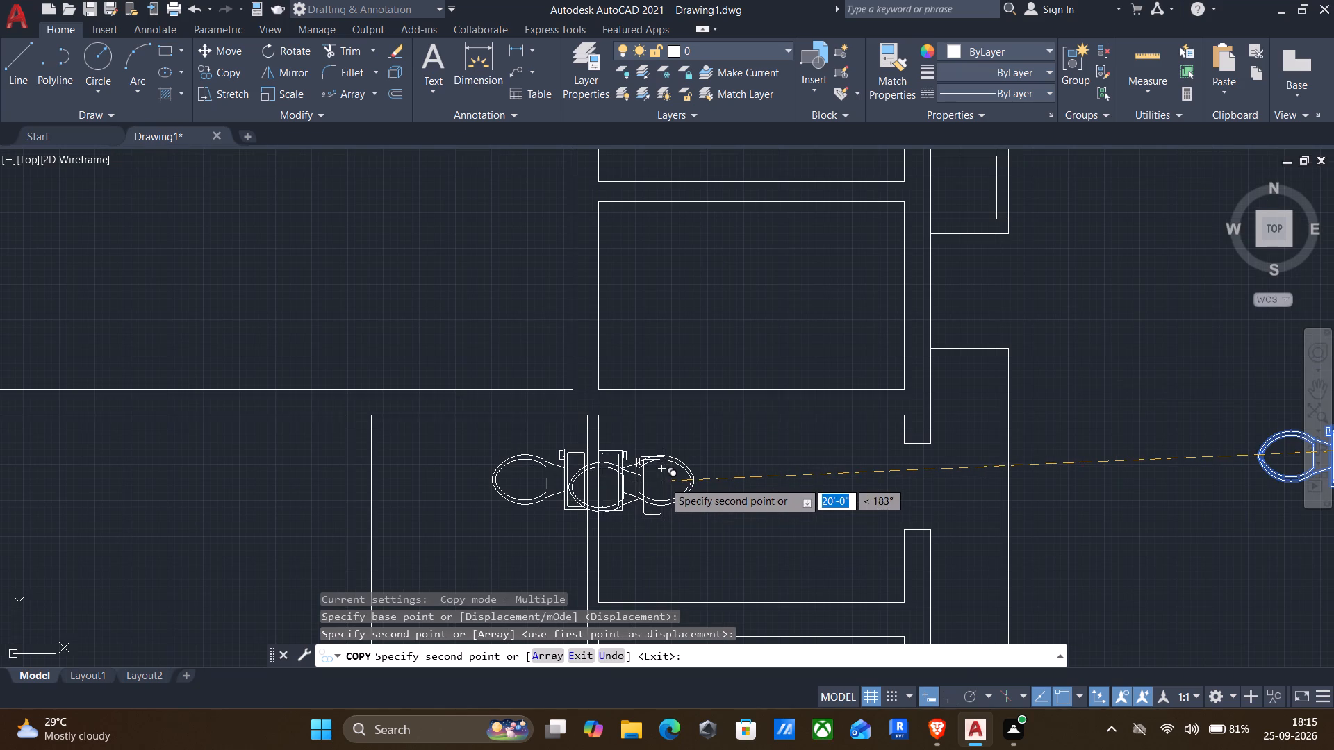
key(Escape)
Copy the chair outside the east wall to the south end of the desk along the southeast bedroom's west wall.
scroll(693, 499, down, 2)
middle_drag(724, 510, 684, 301)
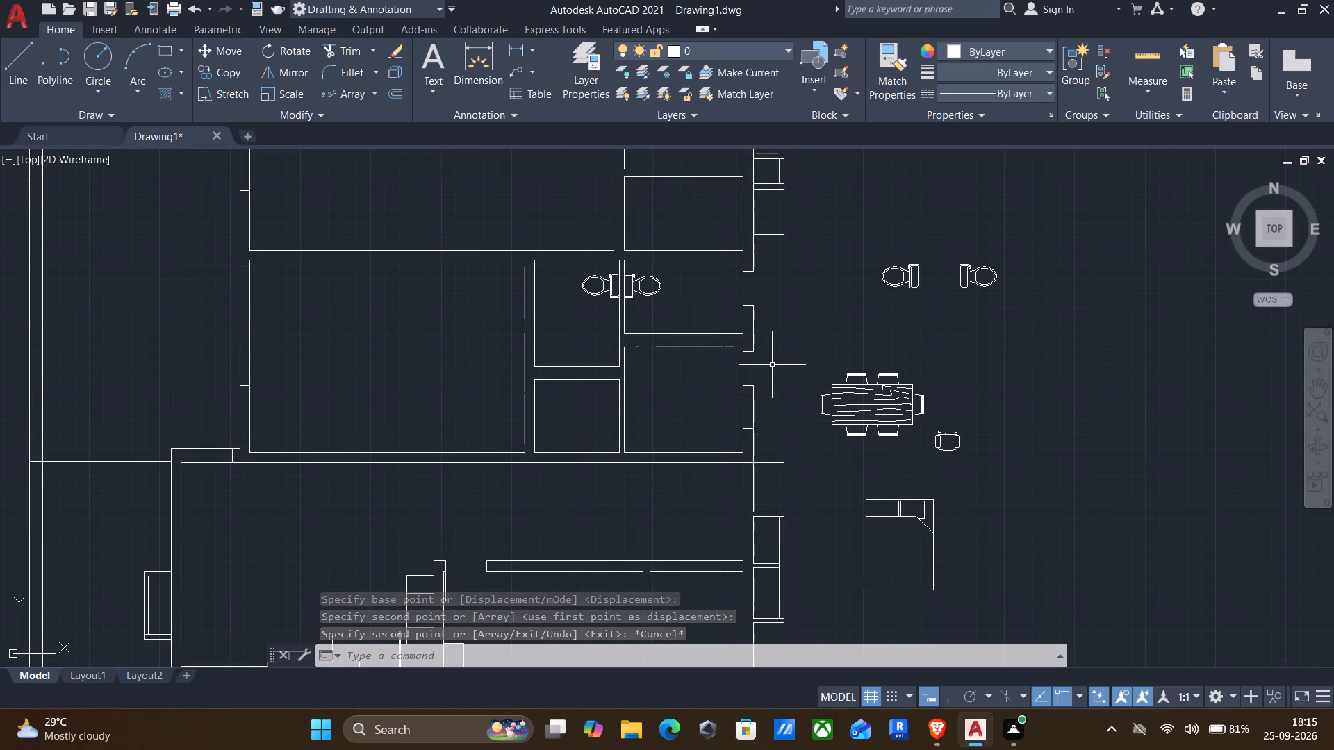
middle_drag(796, 413, 759, 374)
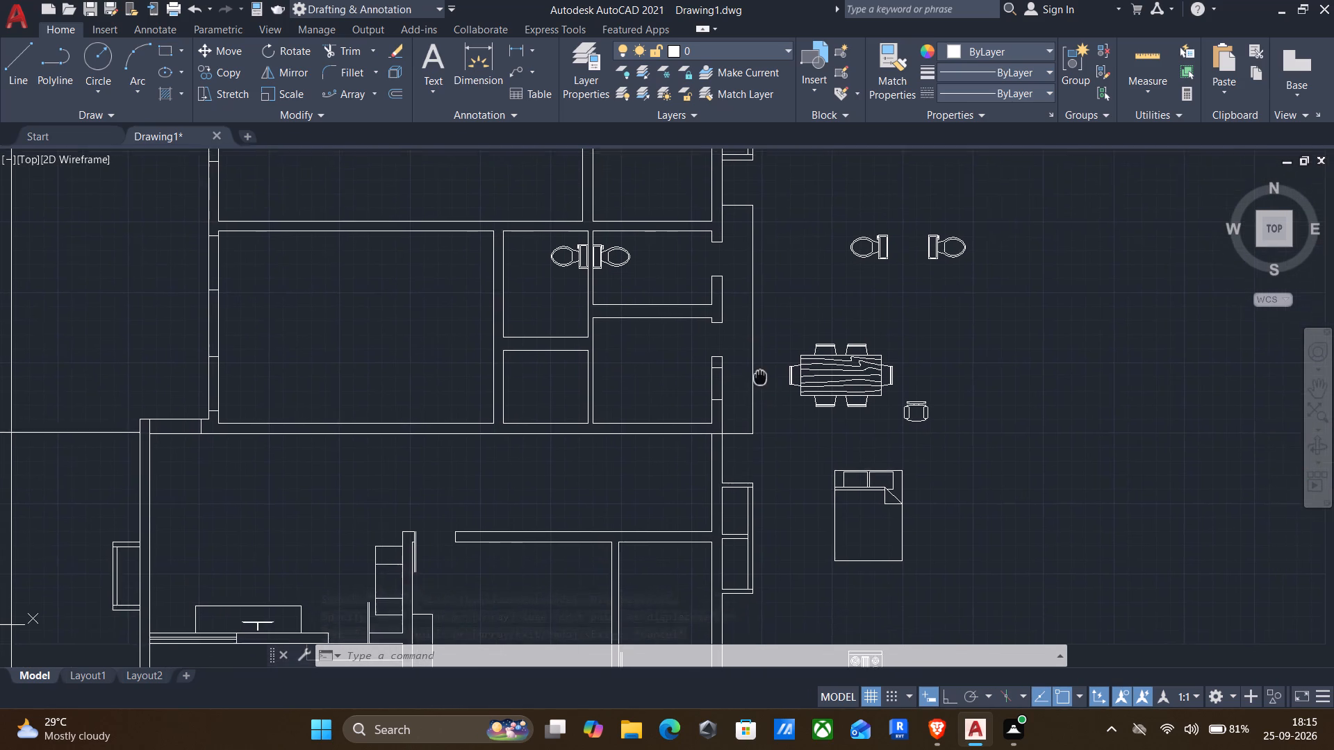
middle_drag(759, 374, 750, 349)
click(958, 395)
click(900, 328)
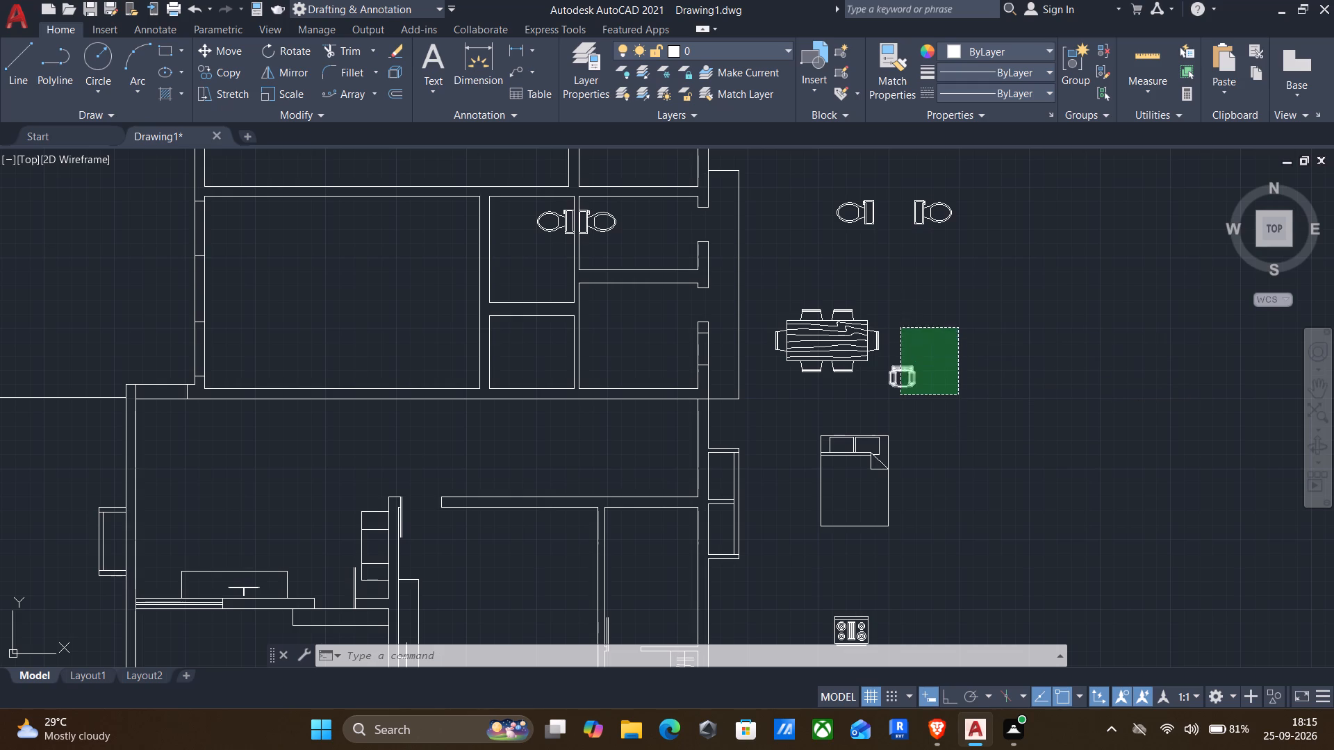
text(co)
key(Return)
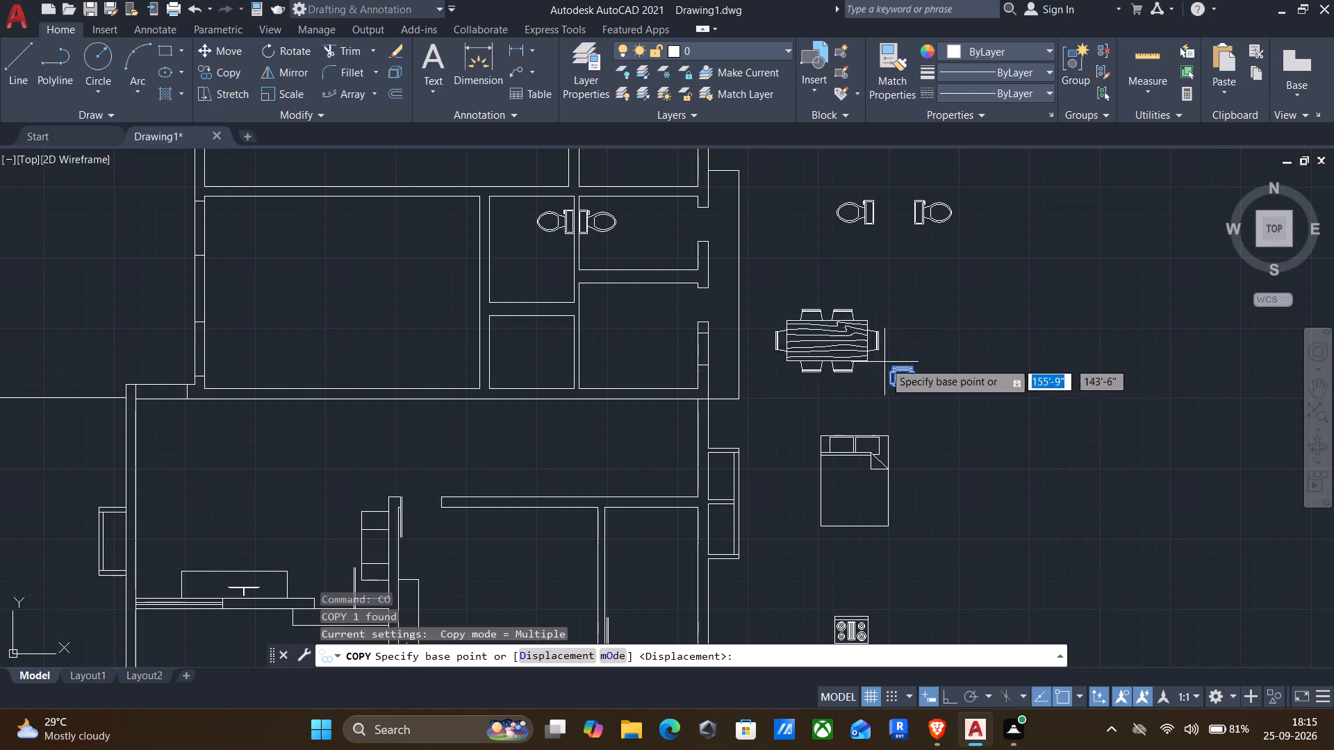
scroll(887, 366, up, 2)
click(922, 364)
scroll(827, 425, down, 3)
middle_drag(825, 430, 1018, 282)
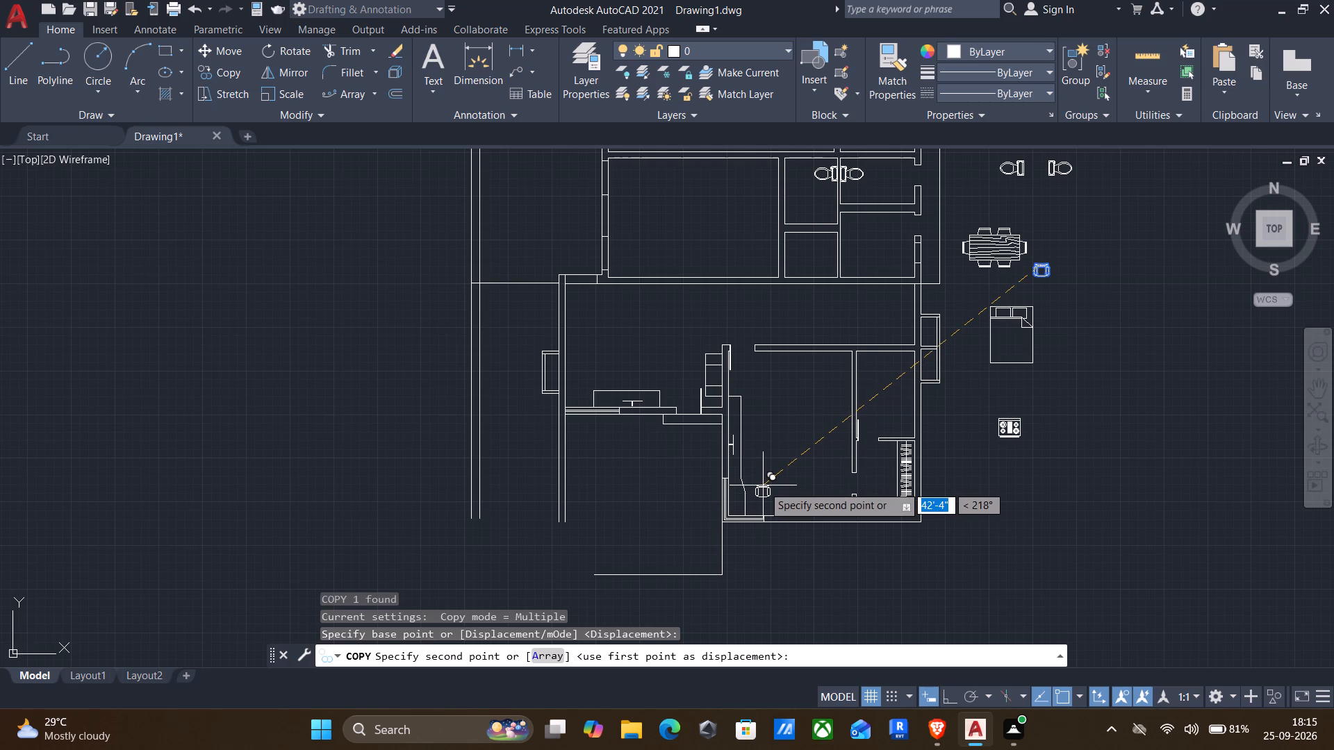
scroll(763, 485, up, 3)
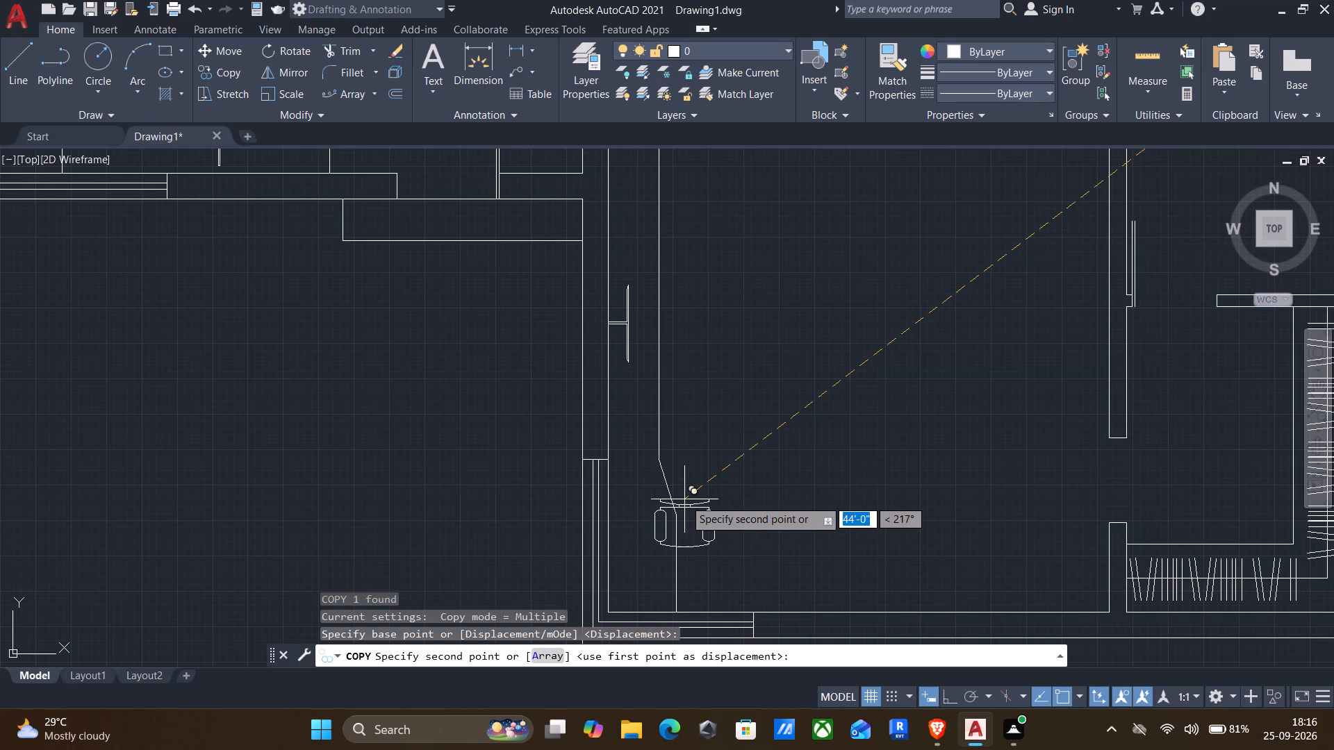
click(684, 499)
key(Escape)
Rotate the copied chair by 270° about the middle of its backrest so it faces west, with Ortho on.
click(693, 500)
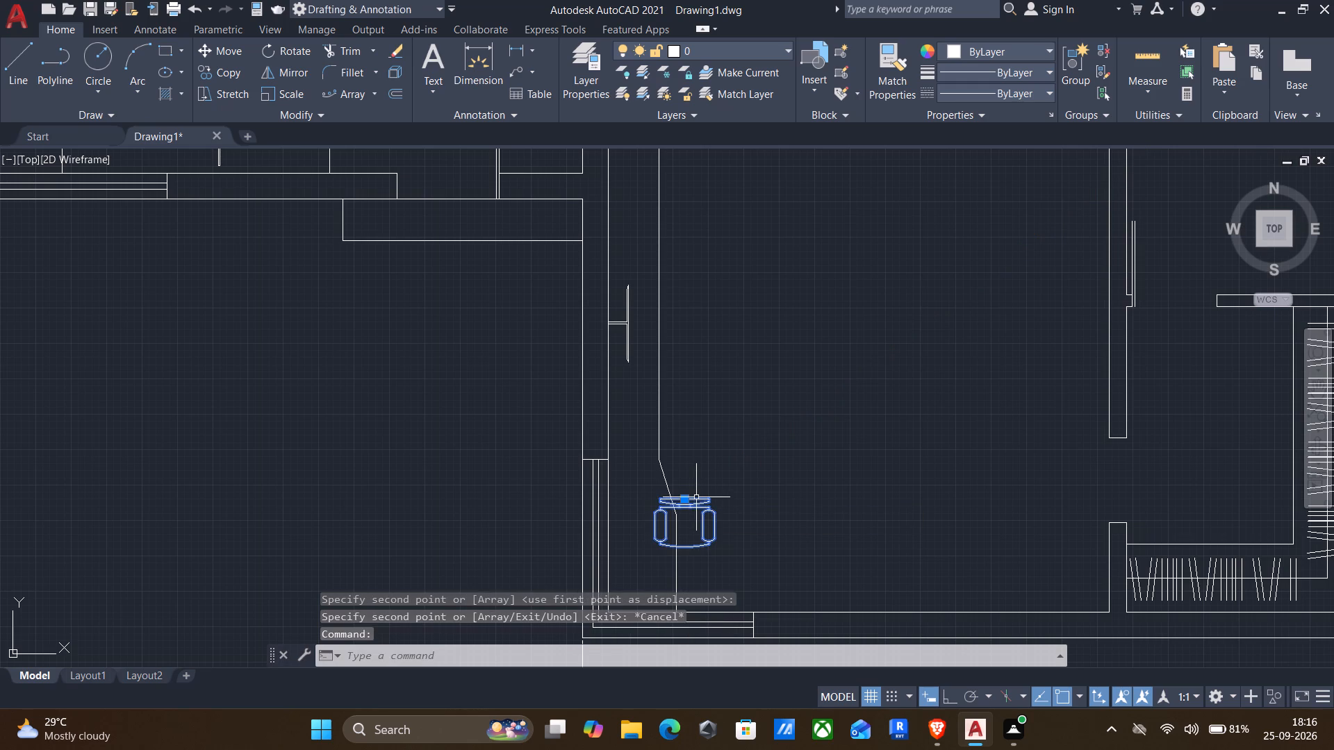
text(ro)
key(Return)
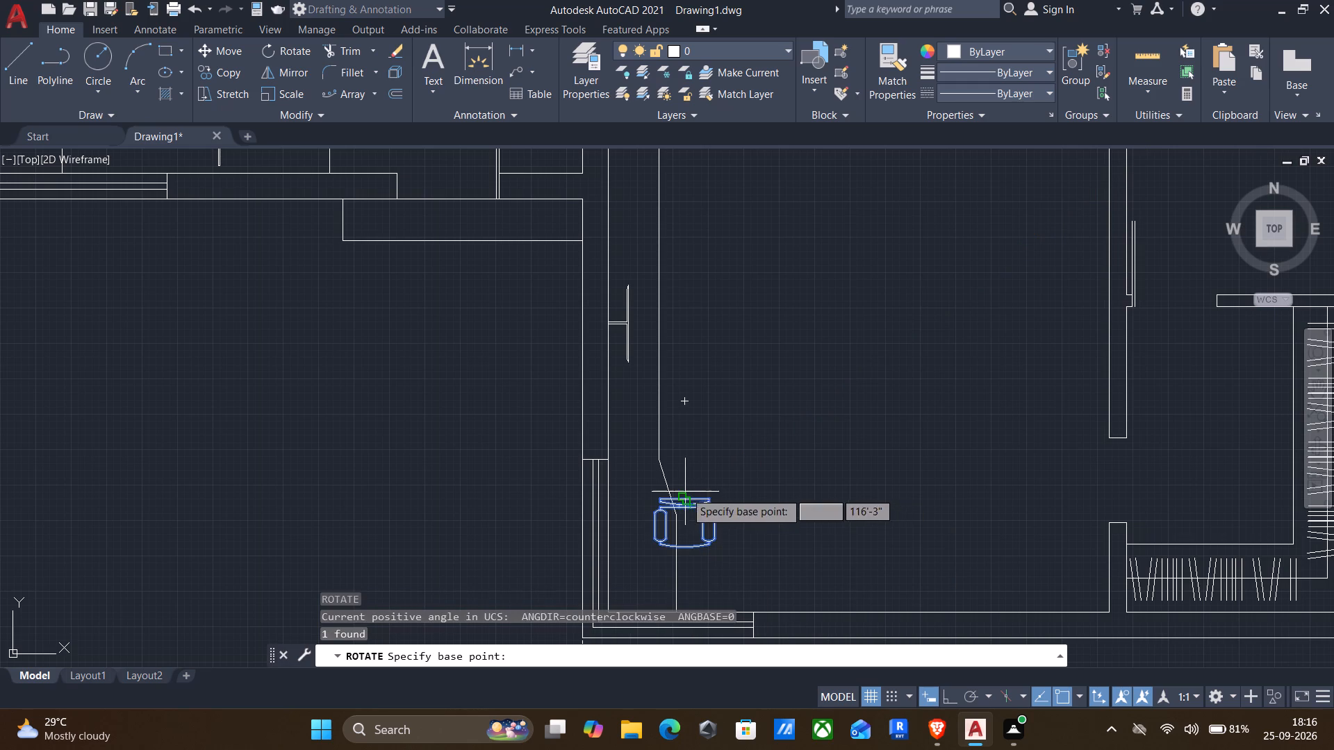
click(685, 491)
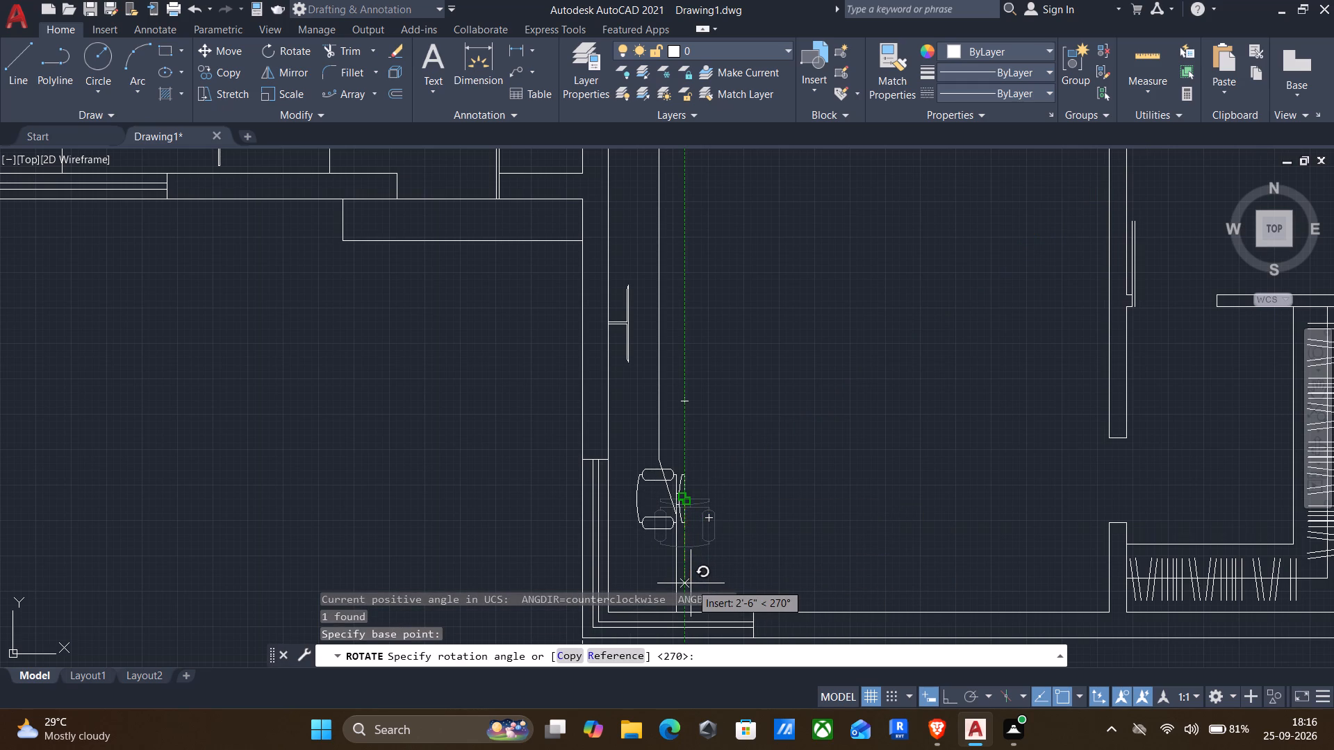
key(F8)
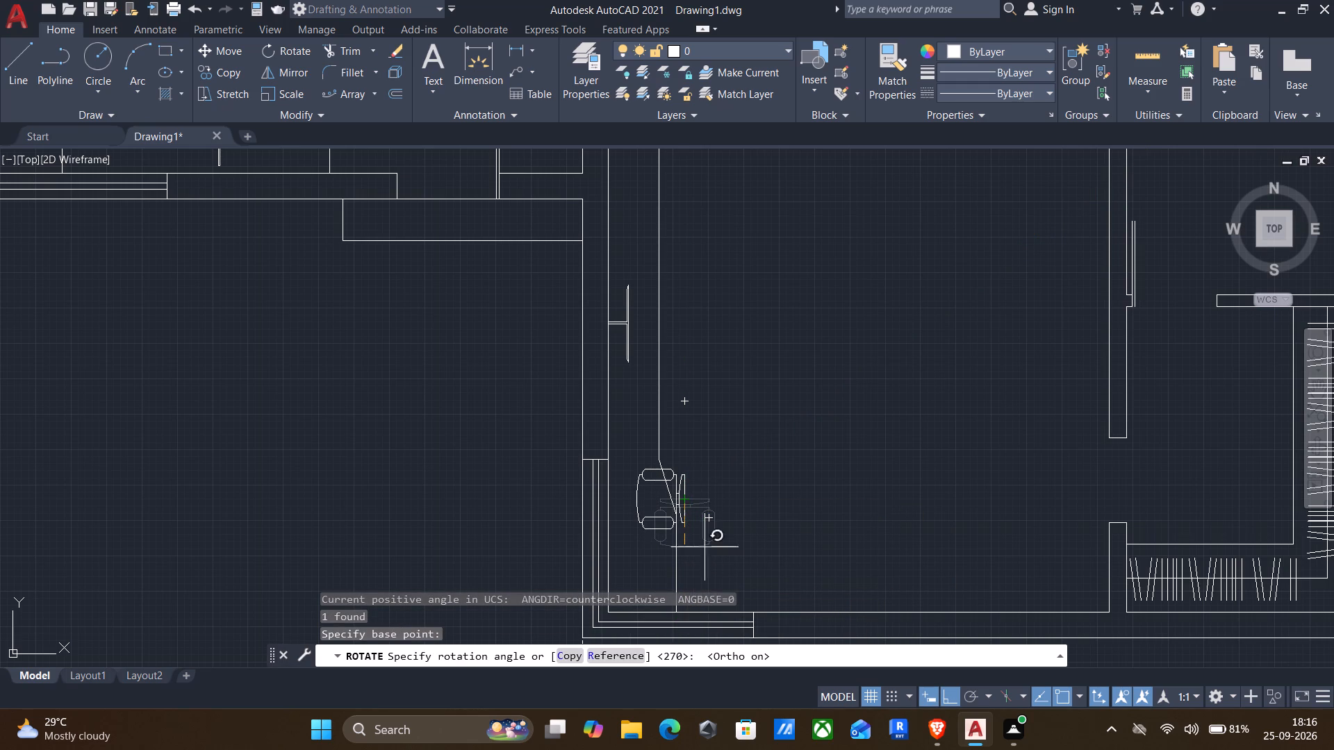
scroll(650, 449, down, 2)
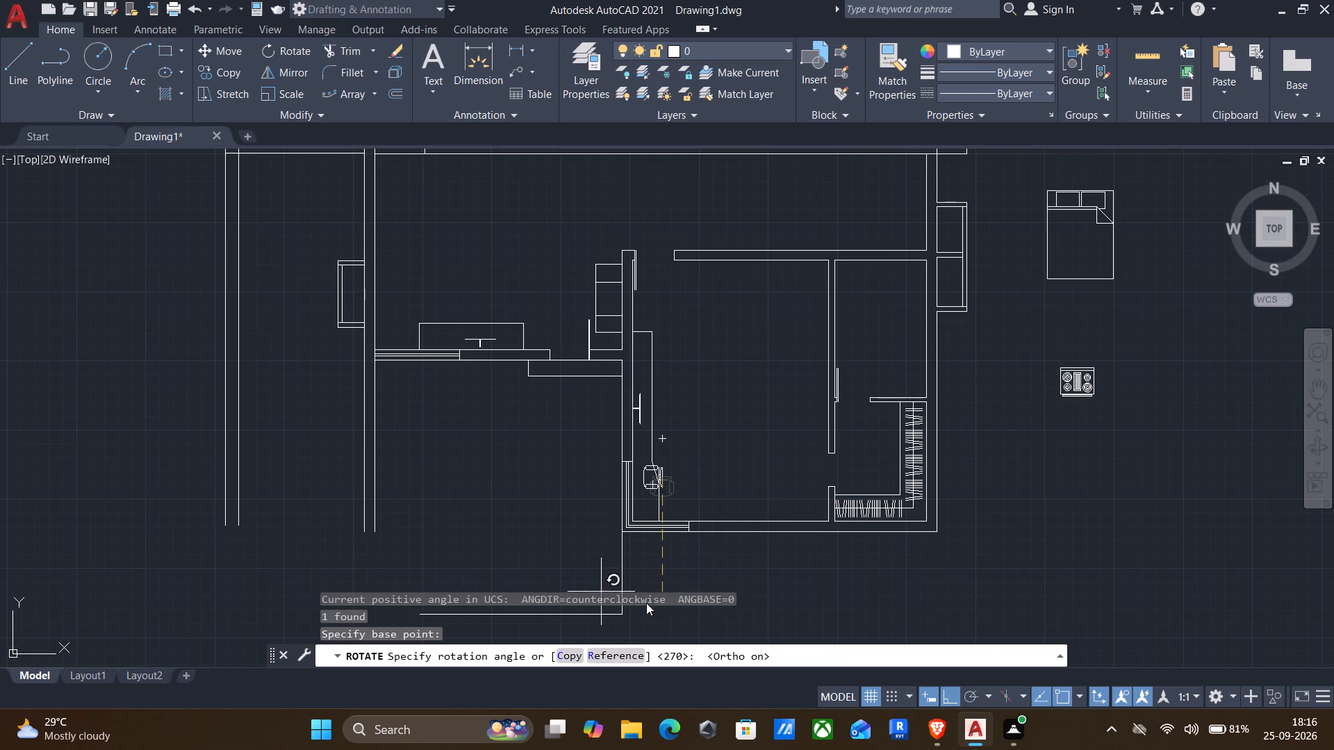
click(666, 565)
Move the rotated chair about 1'-6" south-southeast along the desk, with Ortho off.
click(654, 471)
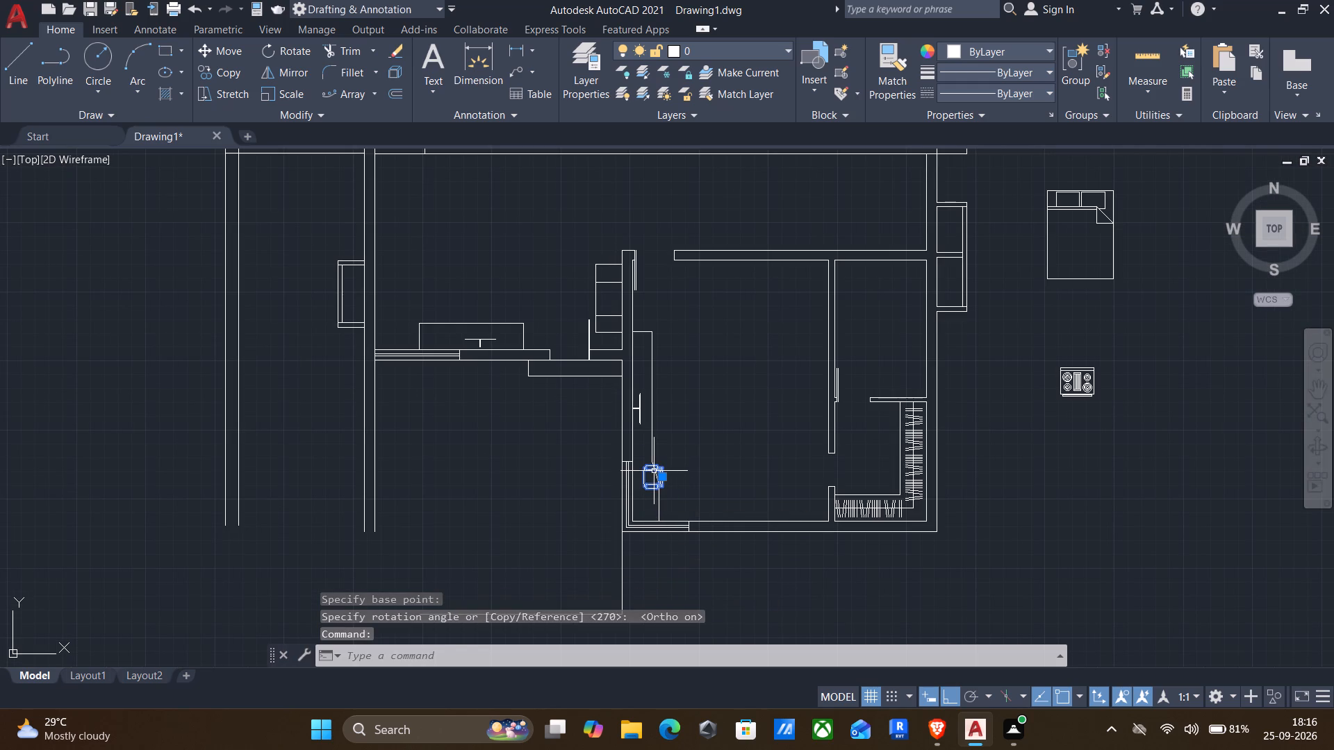
key(m)
key(Return)
scroll(657, 478, up, 3)
click(664, 473)
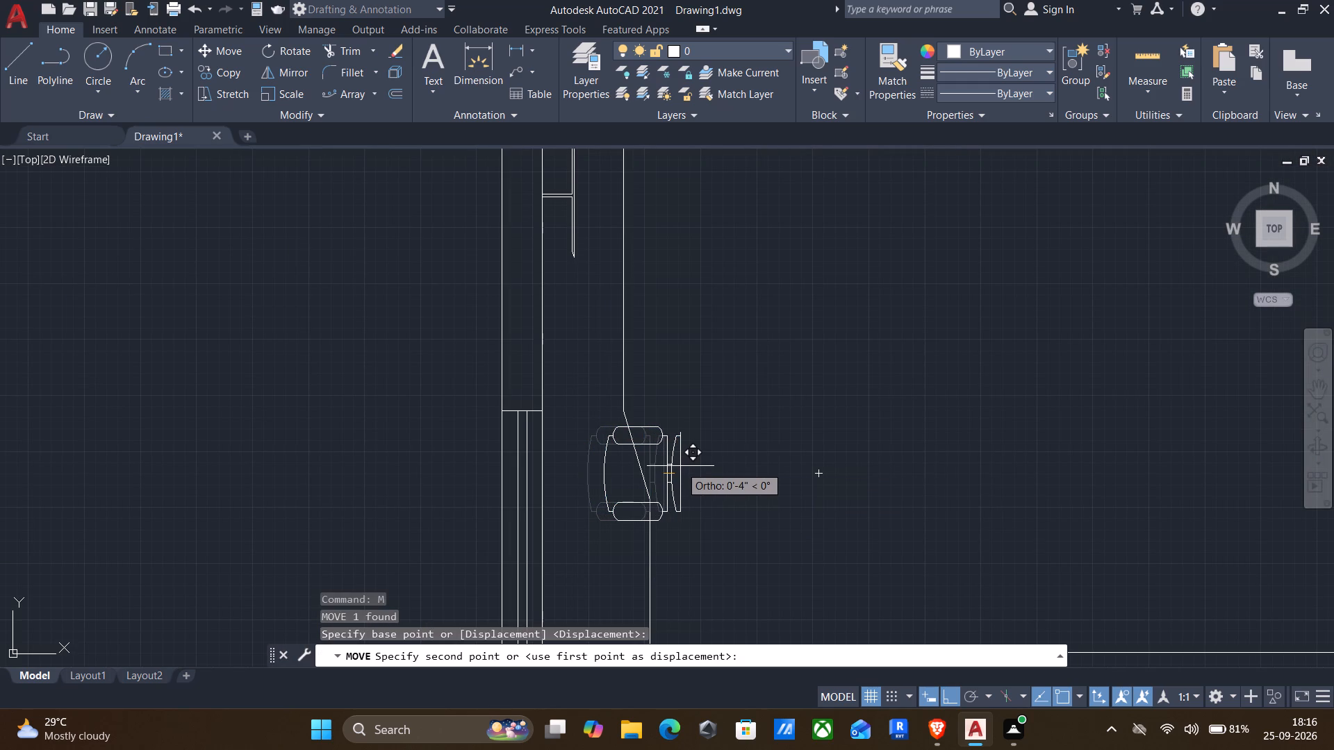
key(F8)
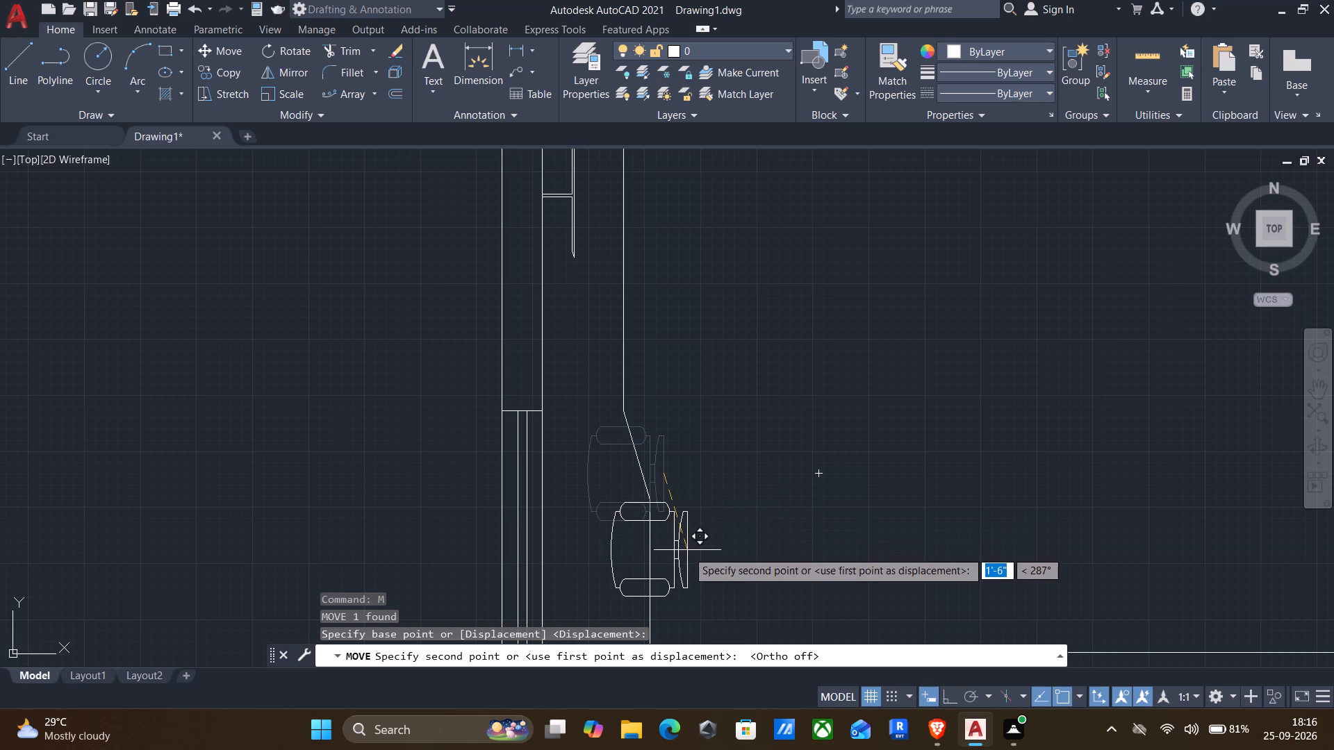
click(687, 551)
Rotate the double bed outside the east wall by 270° about its northeast corner so the headboard faces east.
scroll(696, 542, down, 3)
middle_drag(823, 479, 735, 432)
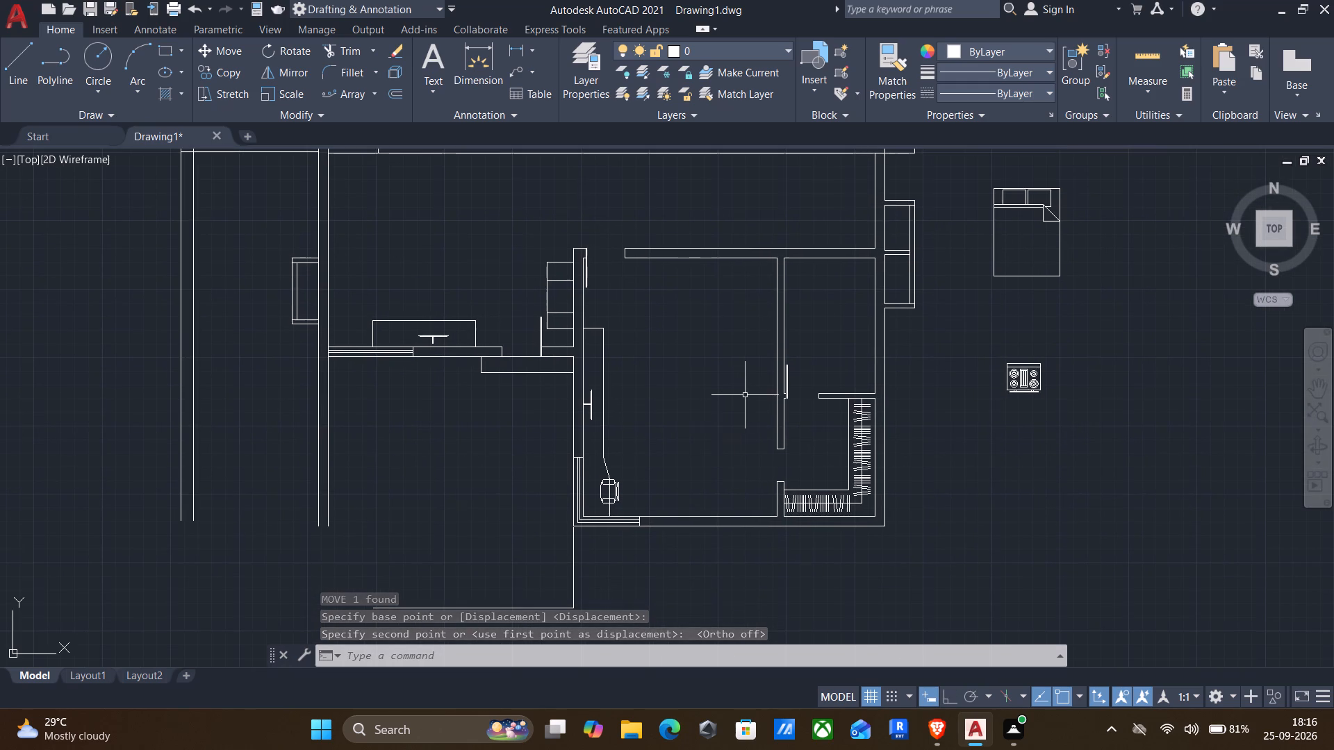
scroll(745, 396, down, 1)
click(871, 250)
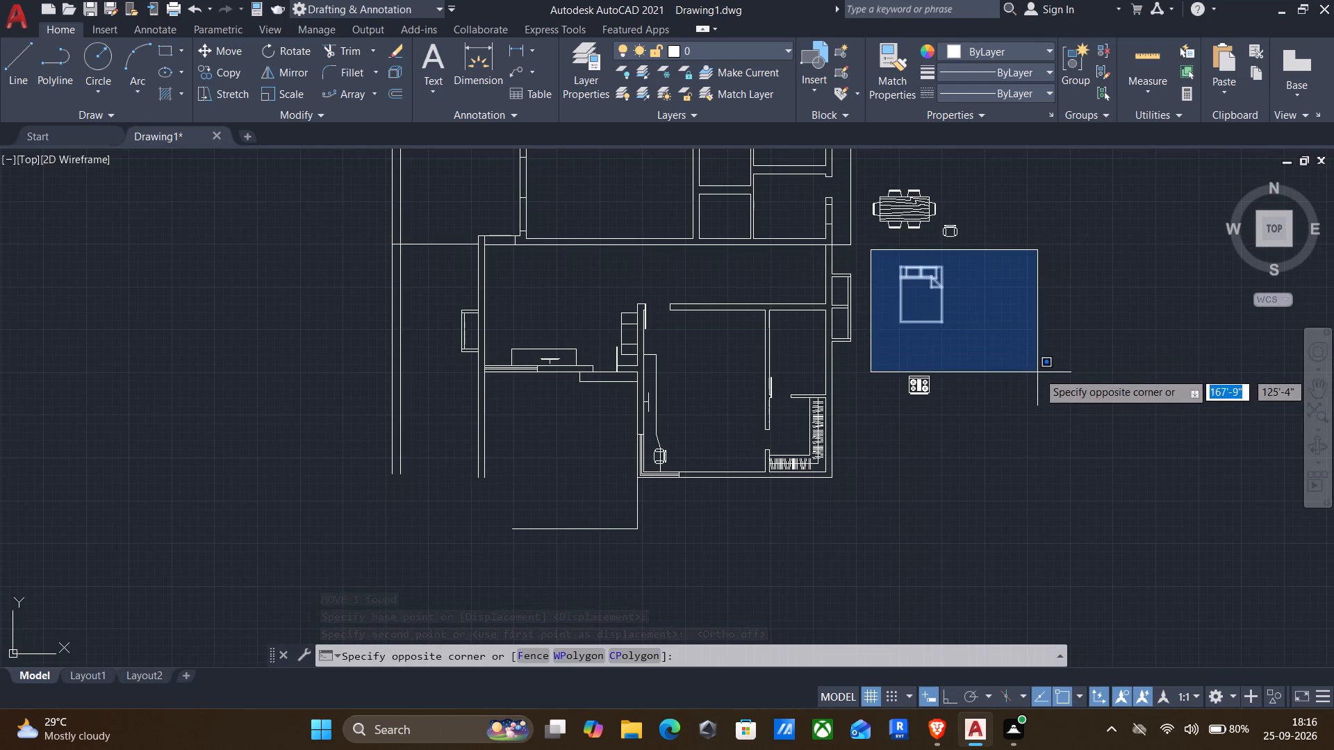
click(1039, 374)
text(ro)
key(Return)
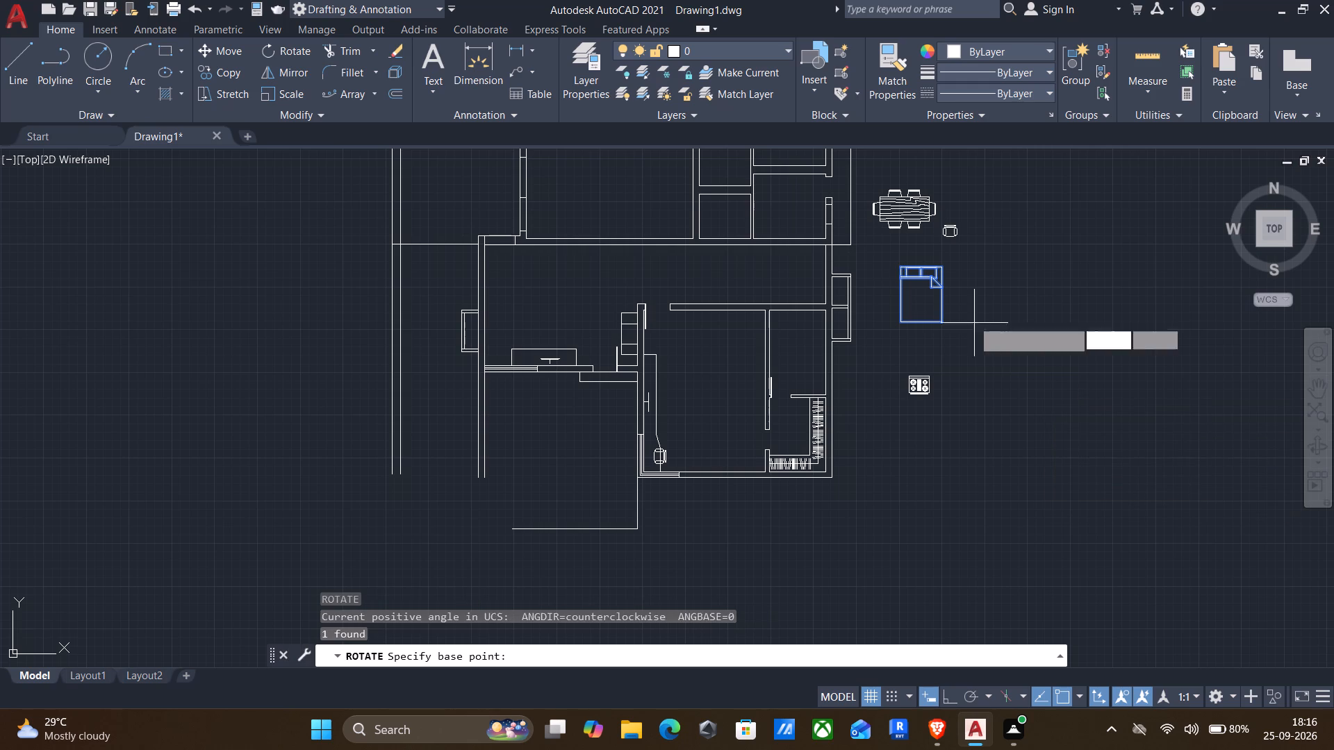
click(943, 255)
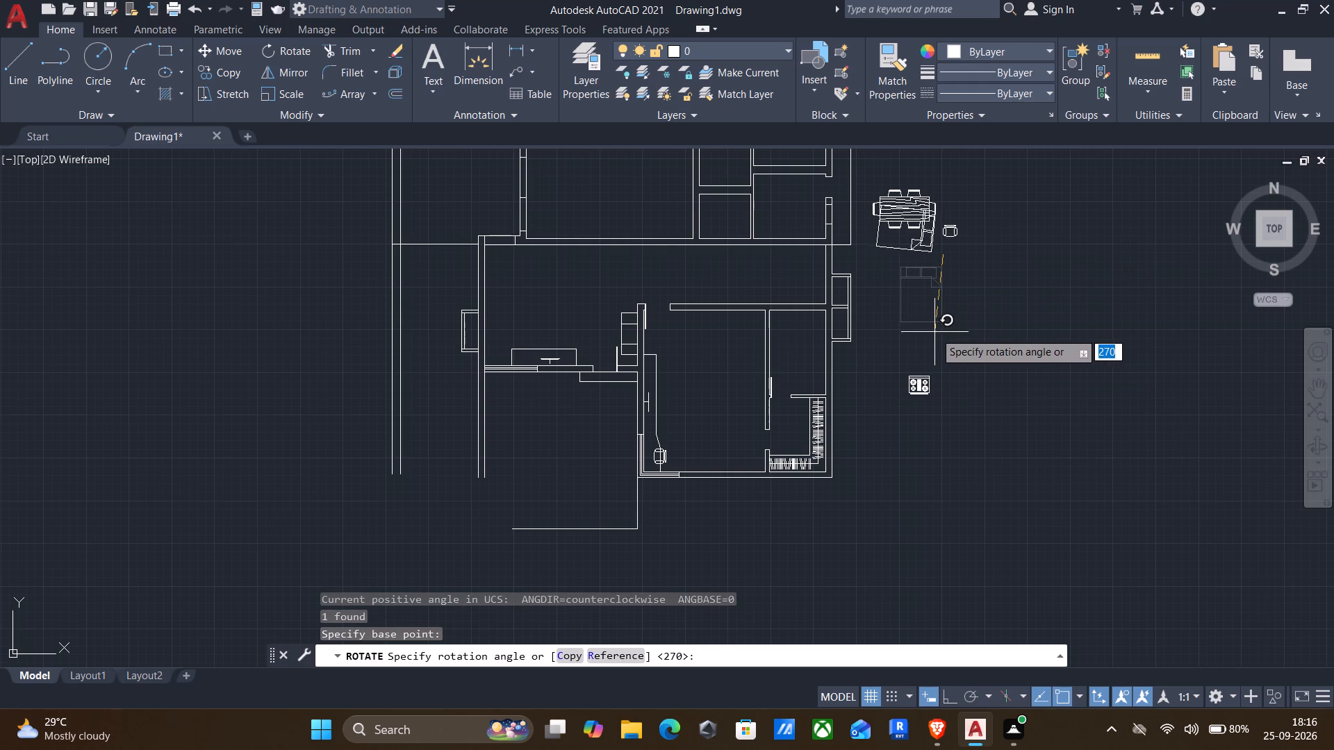
key(F8)
click(934, 457)
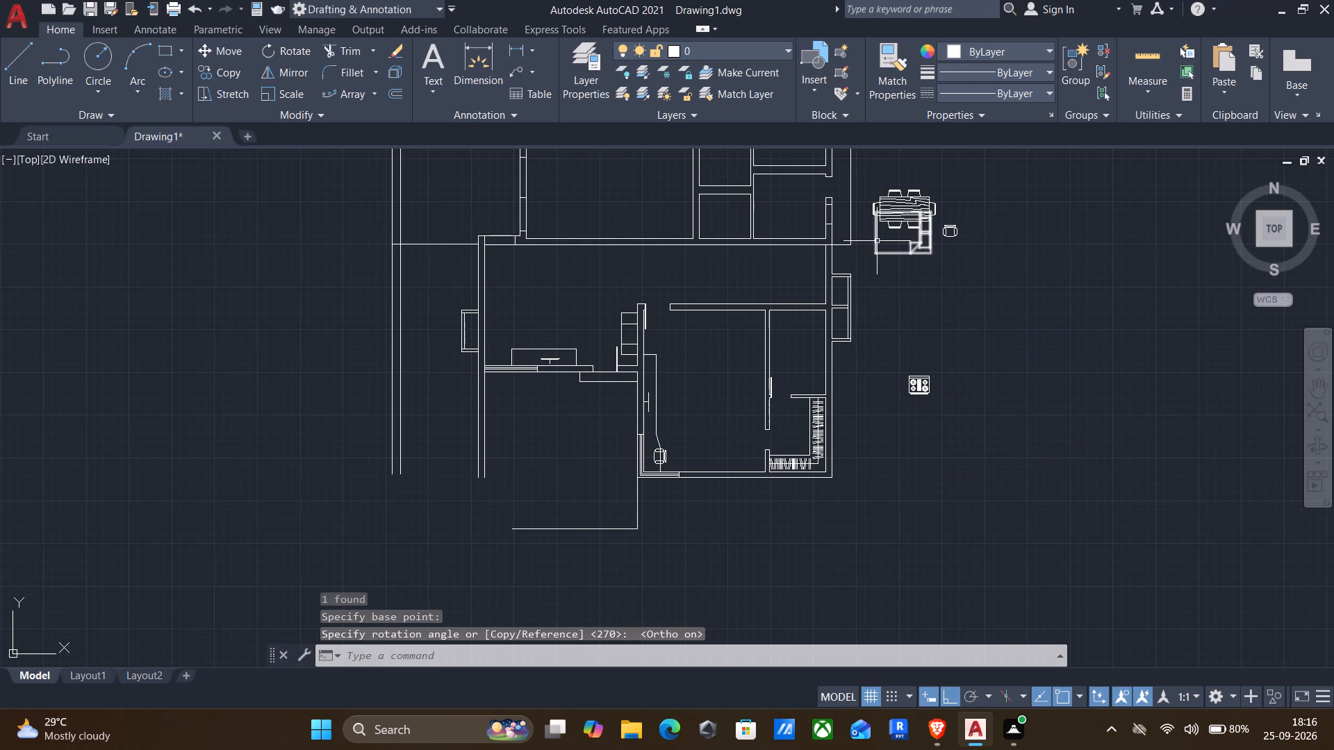
Copy the rotated bed by its headboard midpoint against the southeast bedroom's east partition wall, with Ortho off.
click(877, 241)
key(c)
key(o)
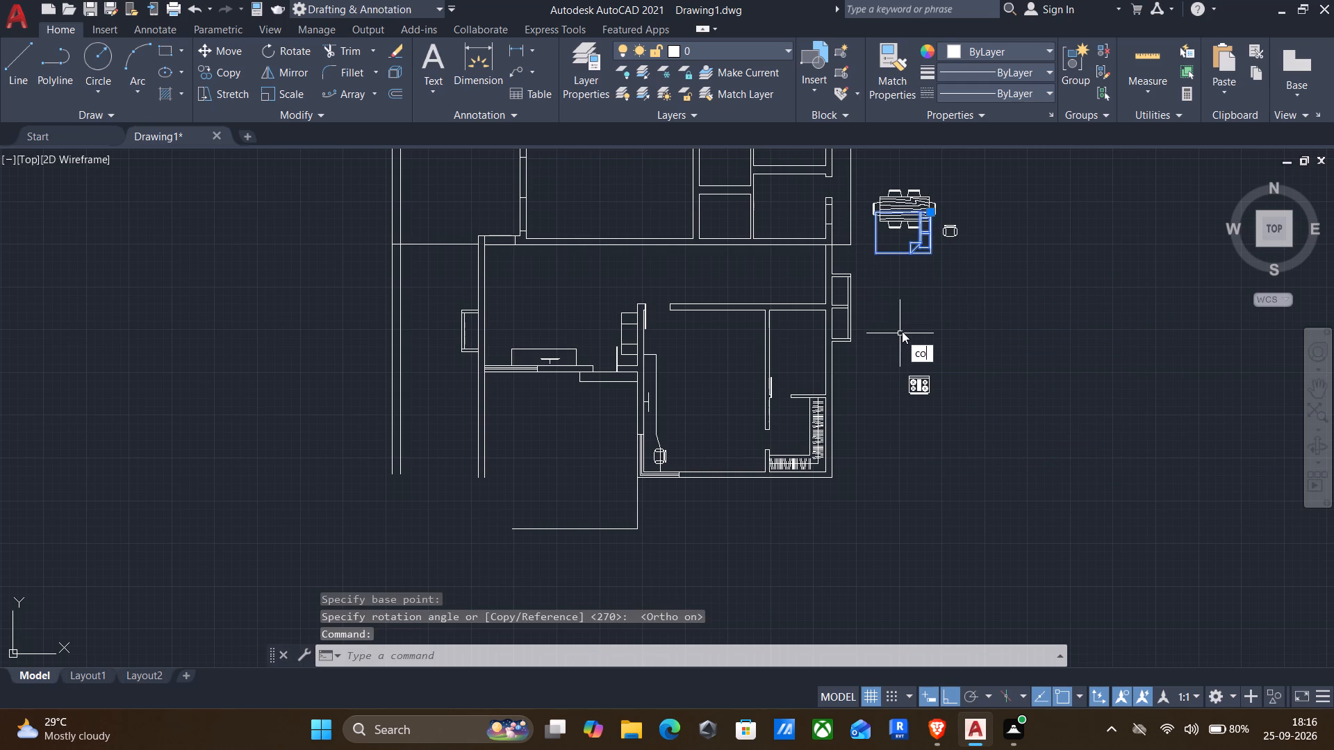
key(Return)
click(931, 232)
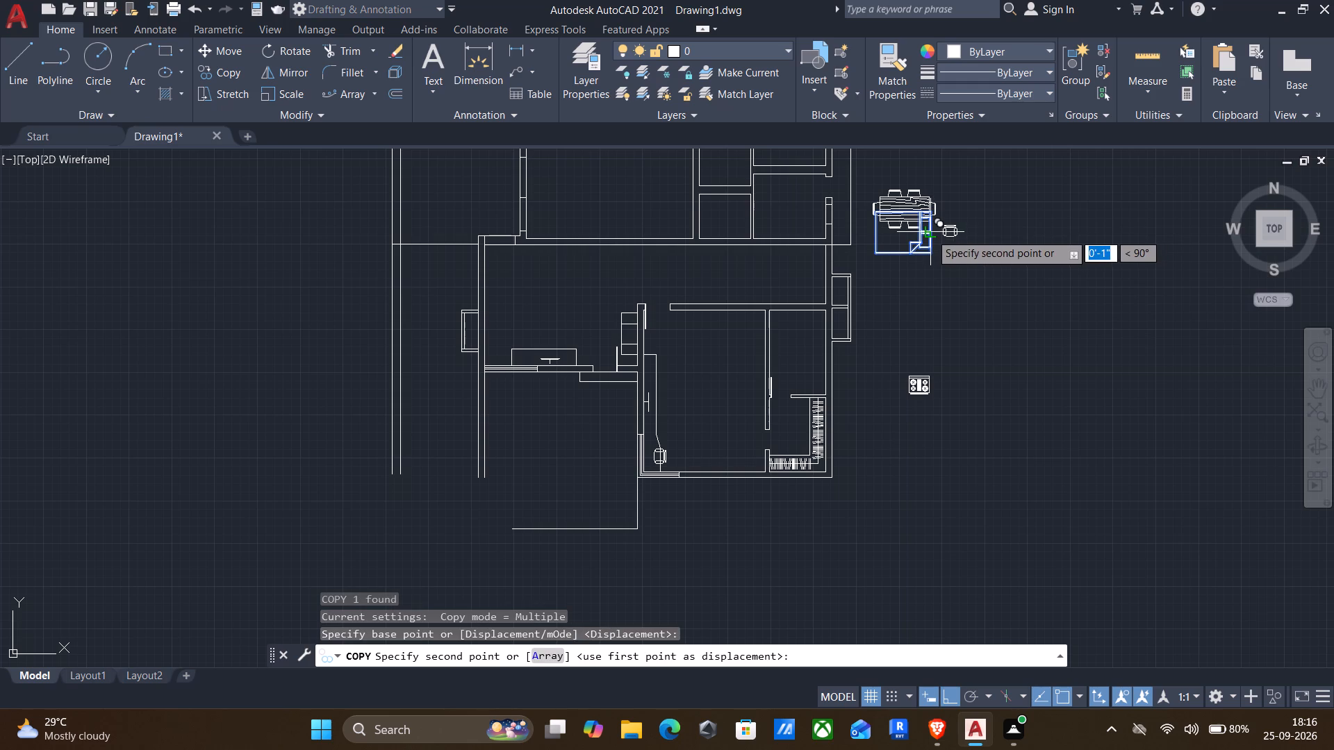
key(F8)
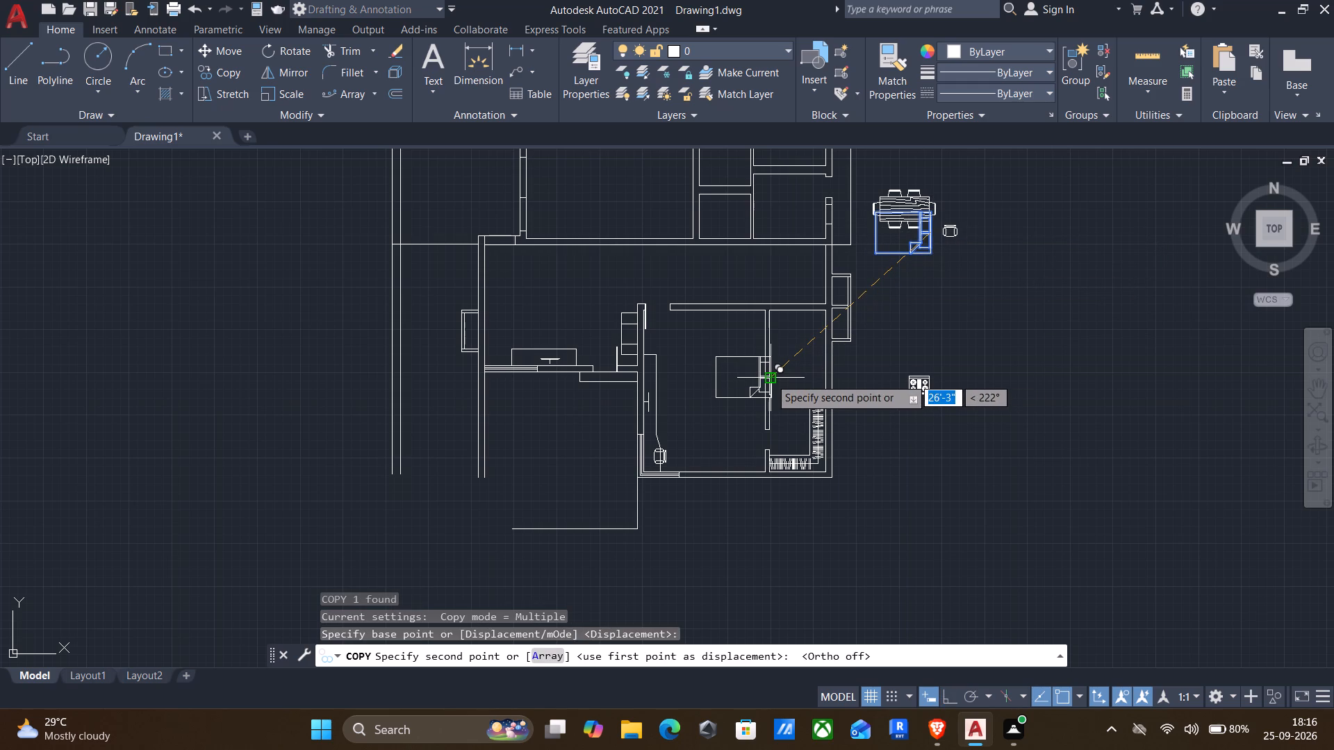
scroll(769, 378, up, 2)
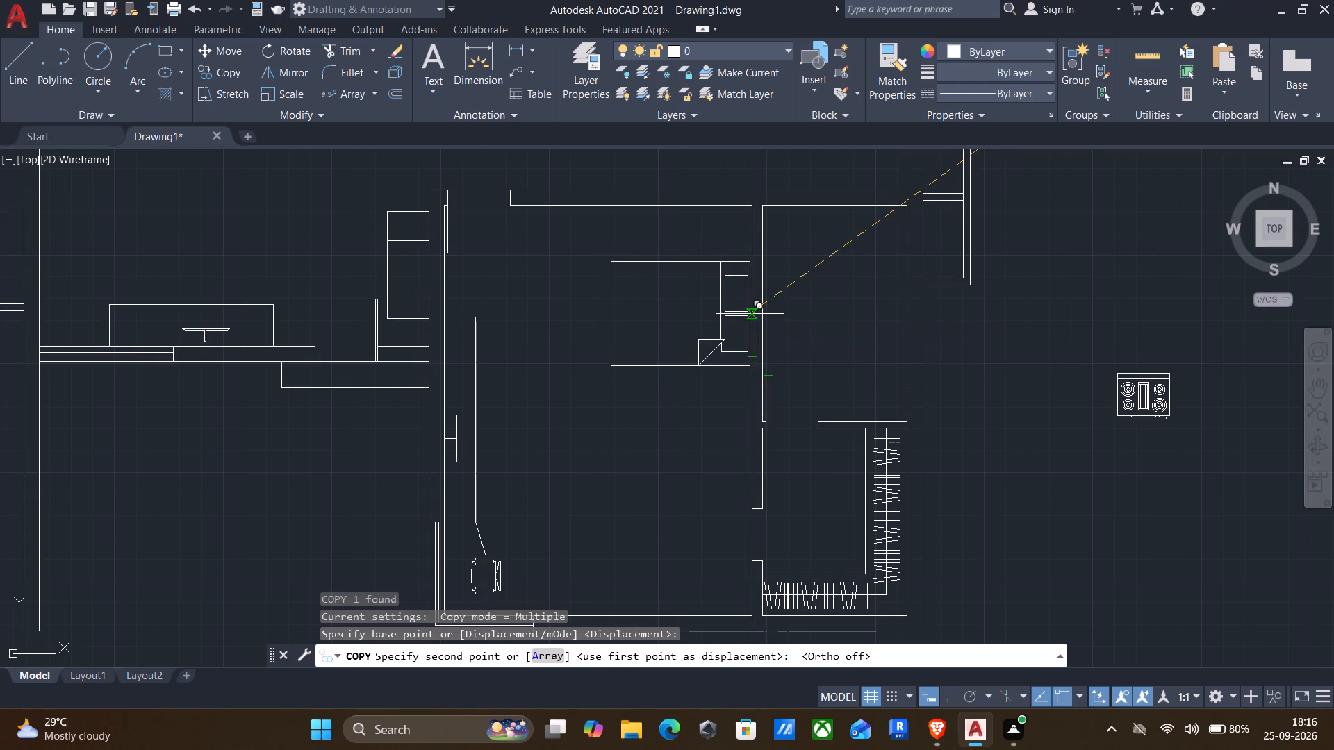
click(750, 314)
key(Escape)
Draw a rectangle about 1'-11" by 1'-4" in the open floor south of the copied bed.
scroll(754, 381, down, 1)
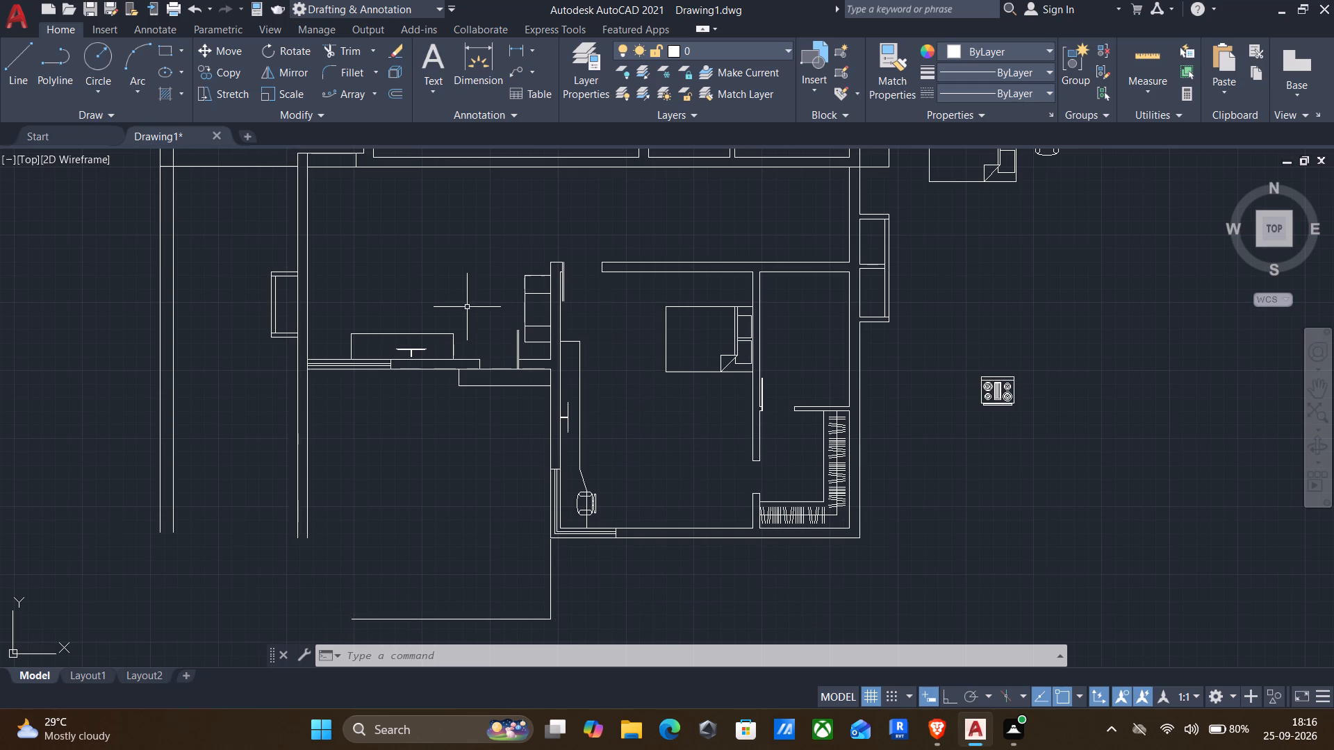
click(163, 57)
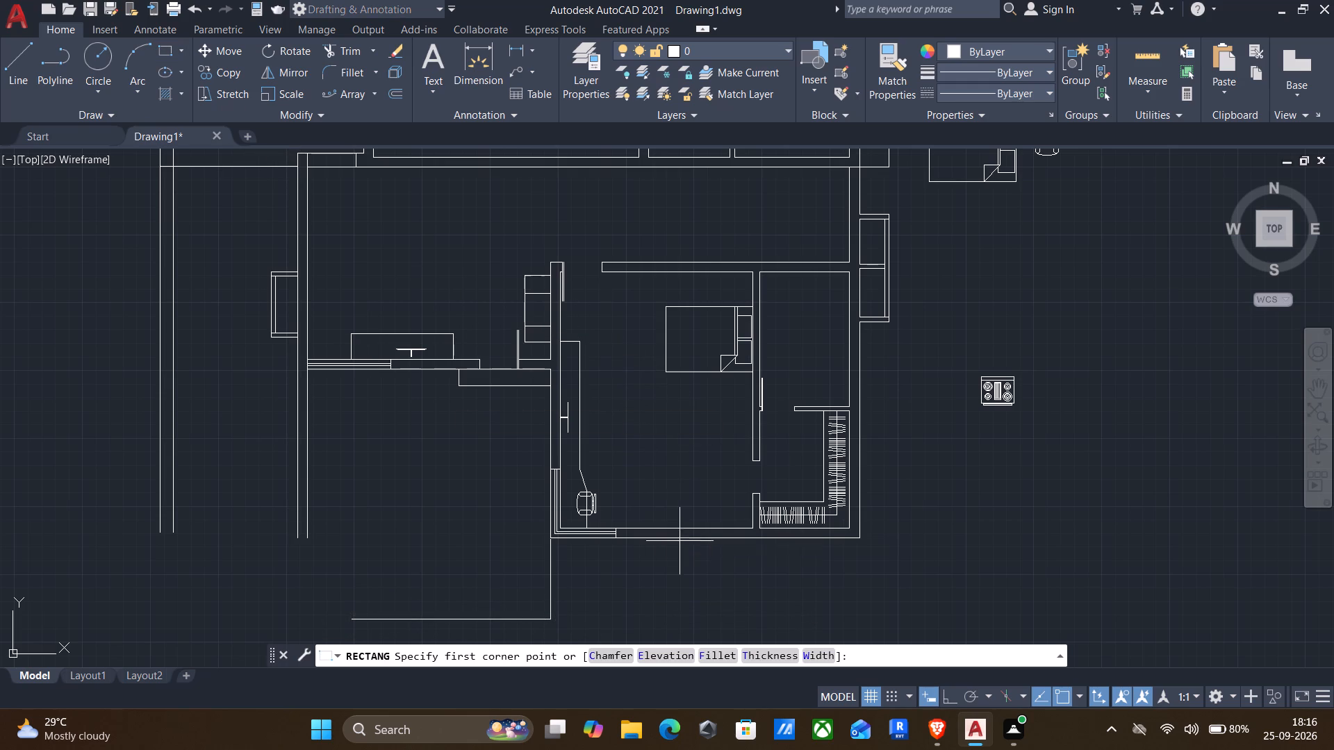
scroll(708, 414, up, 2)
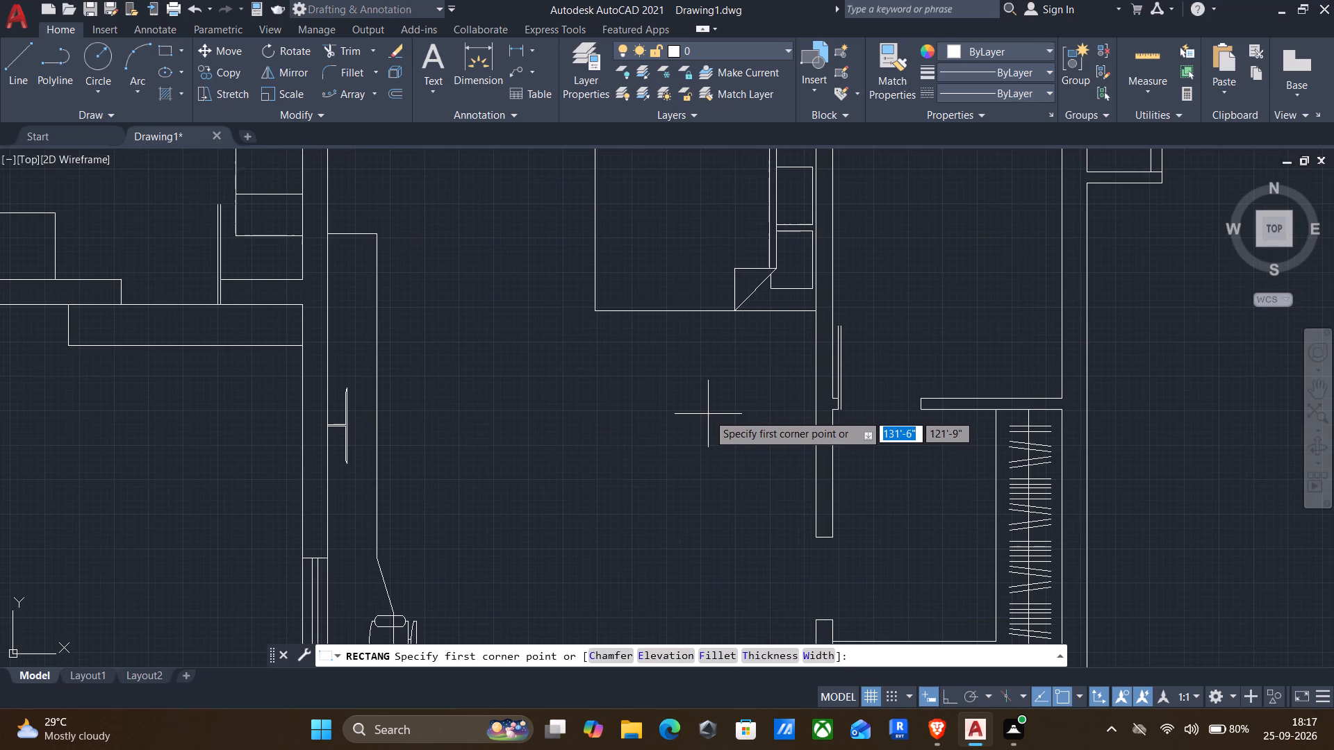
click(689, 428)
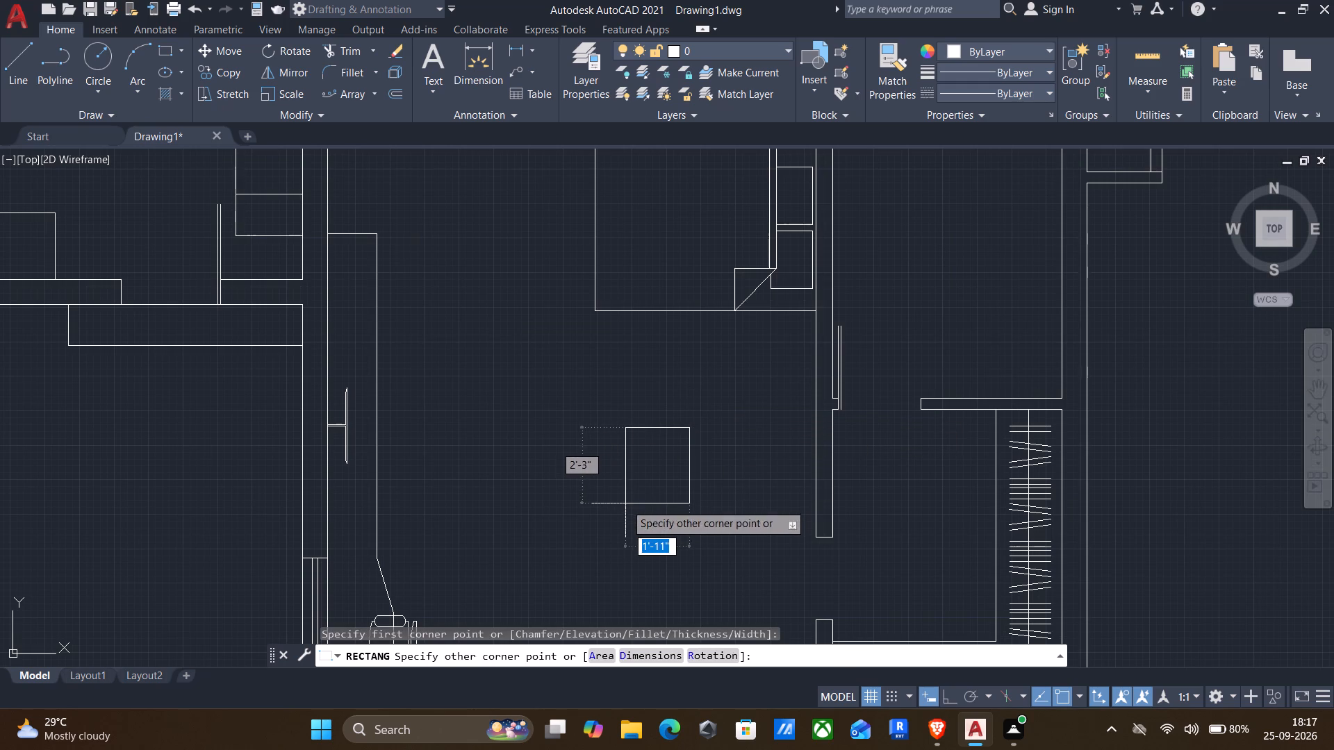
key(F8)
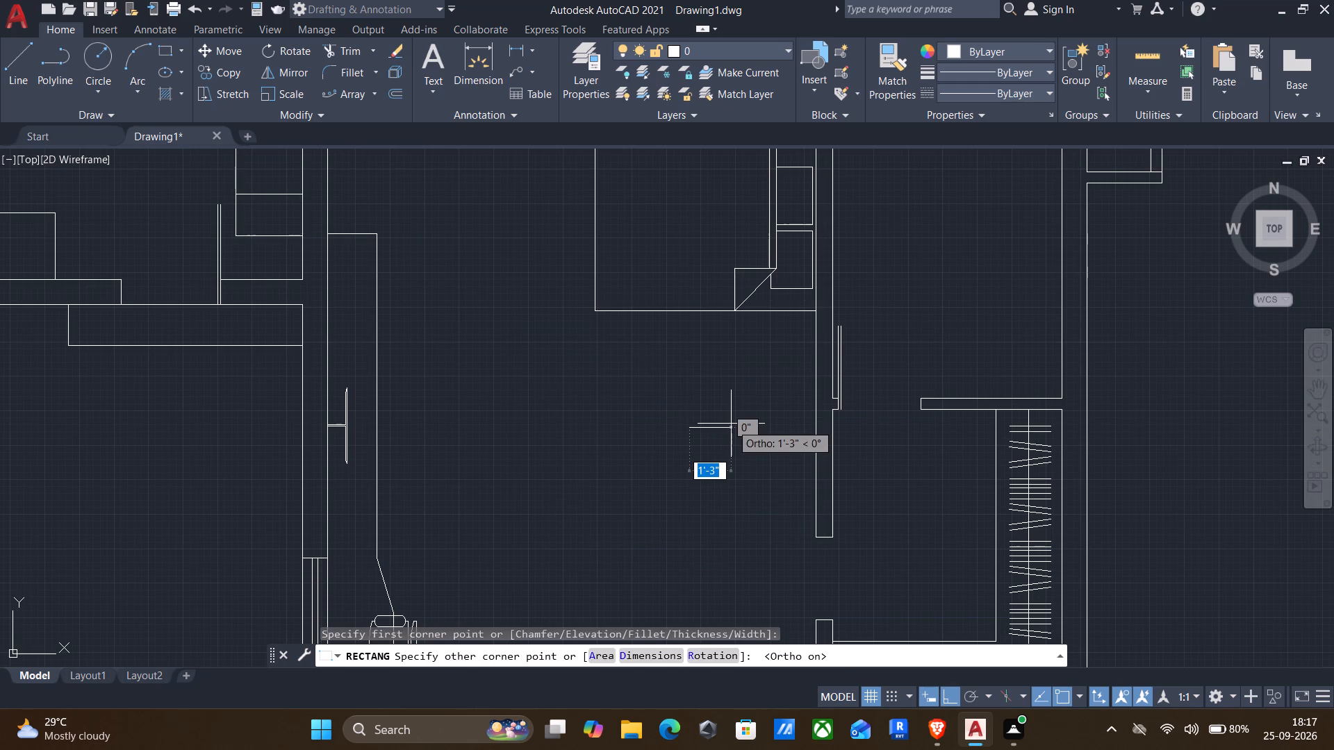
key(F8)
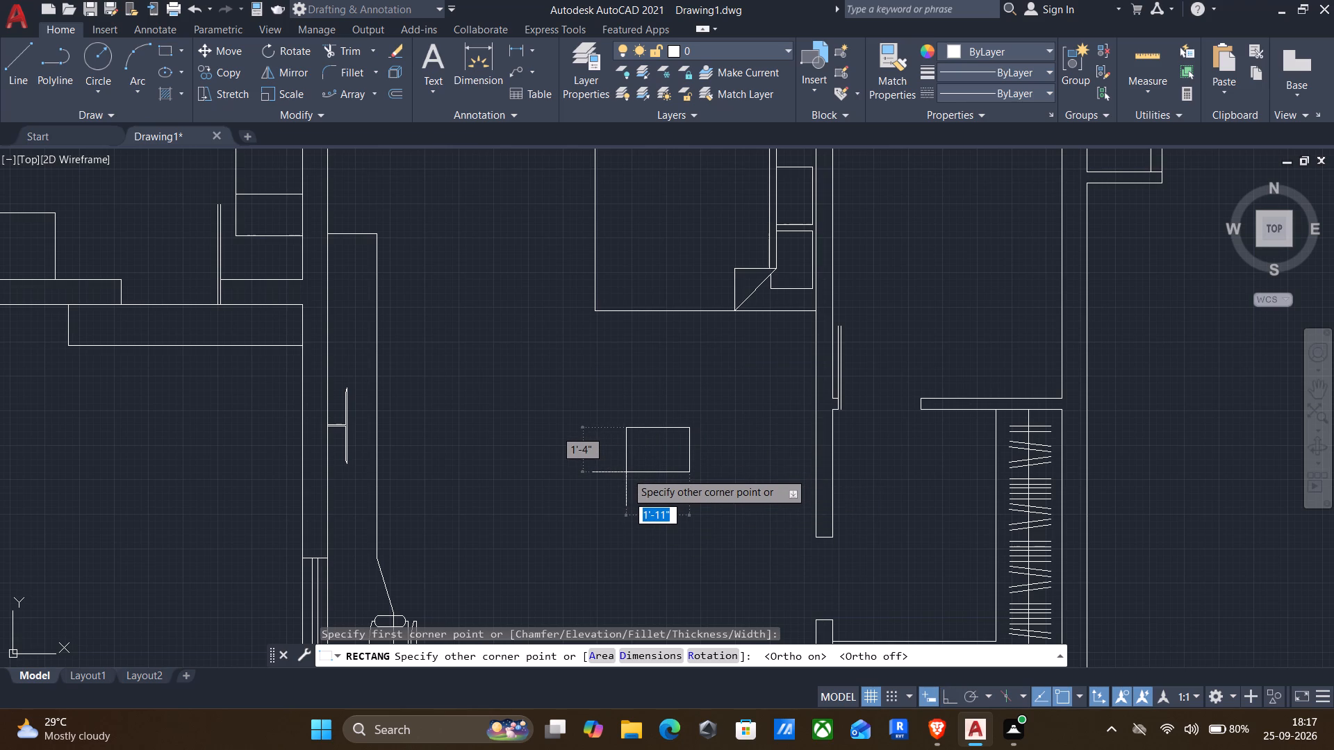
click(626, 472)
Rotate the small rectangle freehand about its northeast corner to a diagonal orientation, with Ortho off.
click(684, 500)
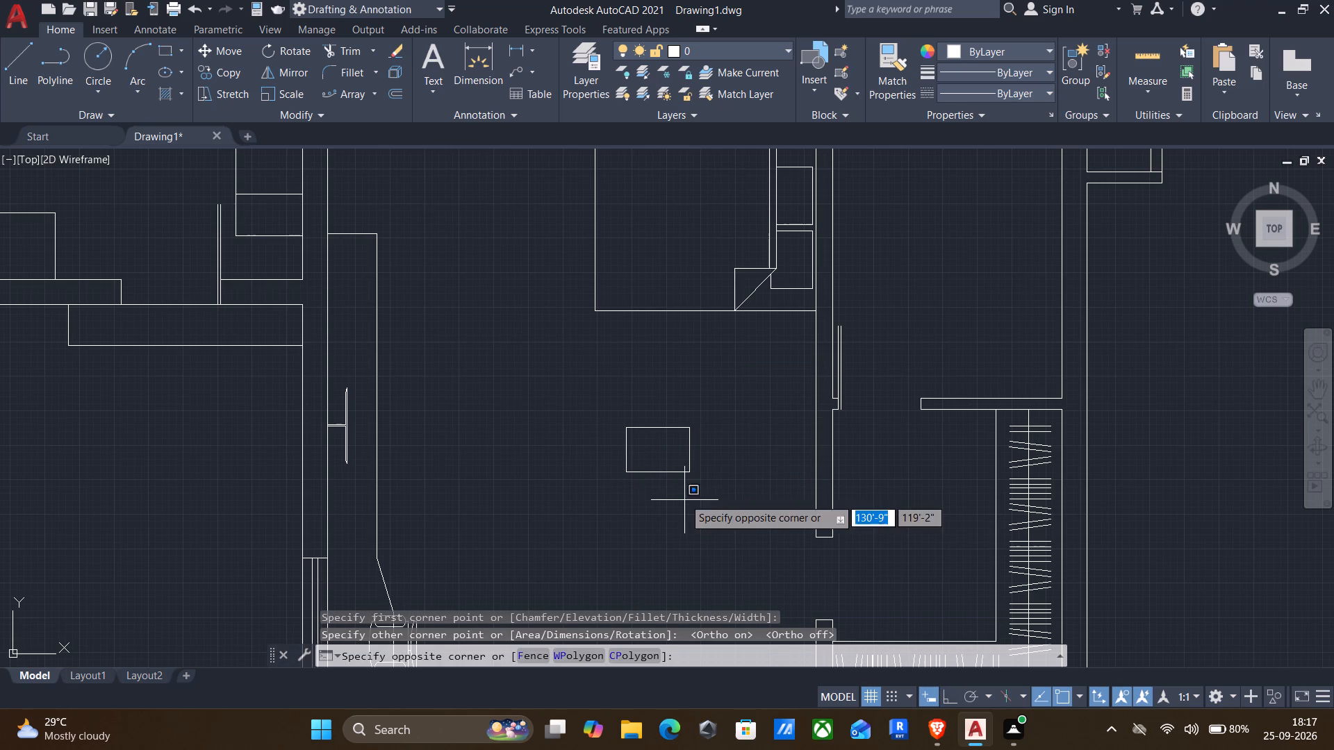
click(658, 463)
key(r)
key(o)
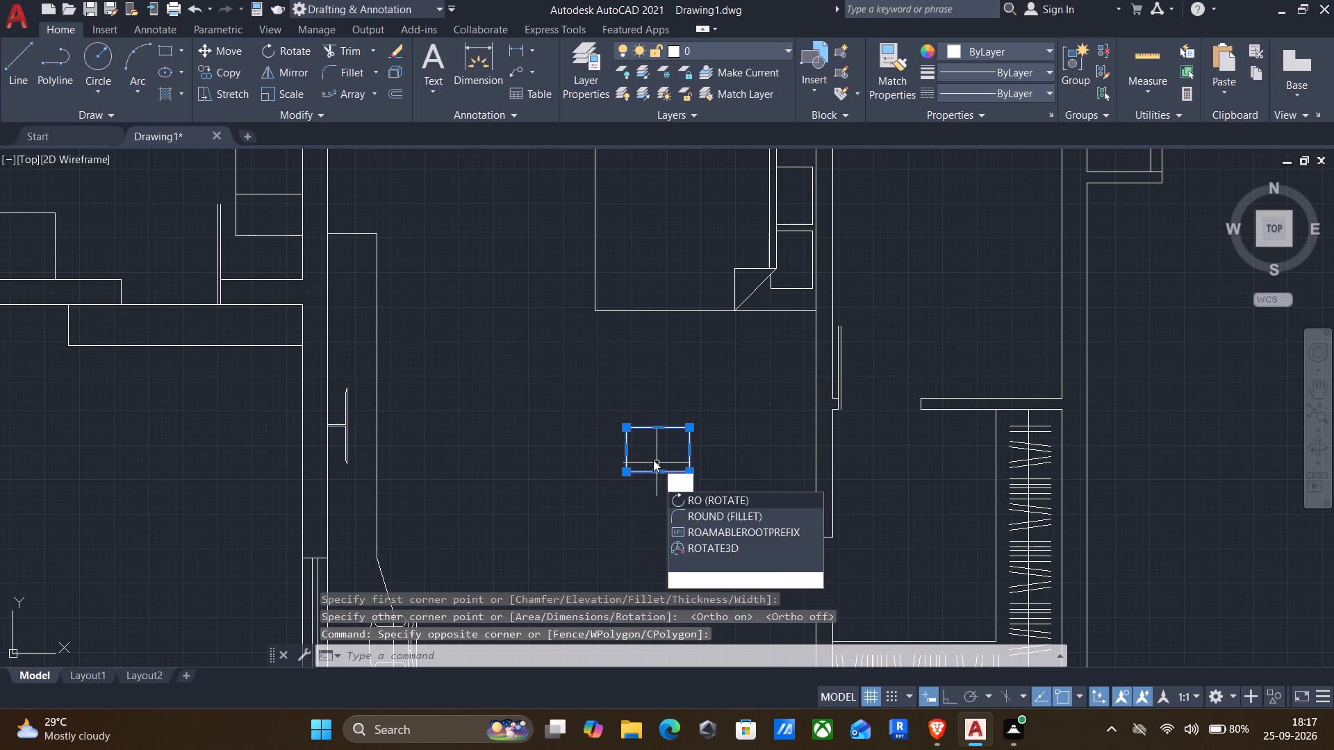
key(Return)
click(697, 429)
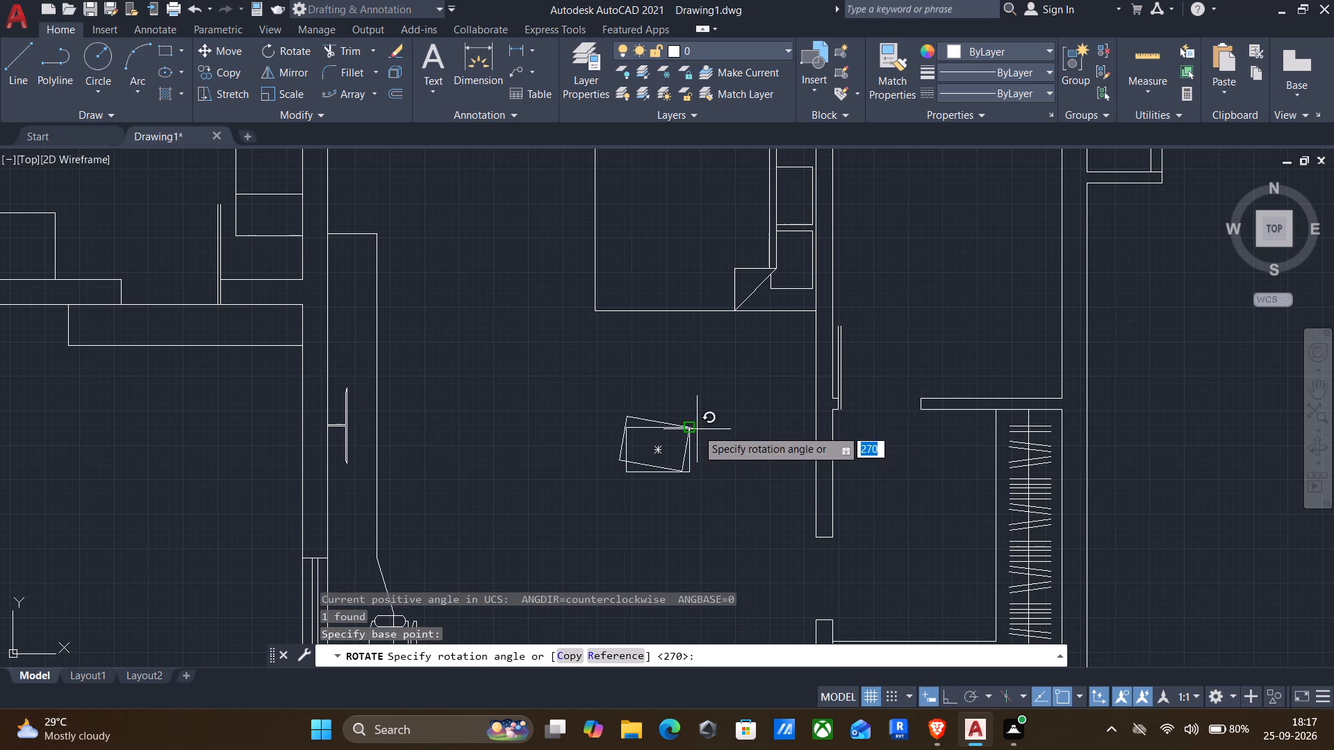
key(F8)
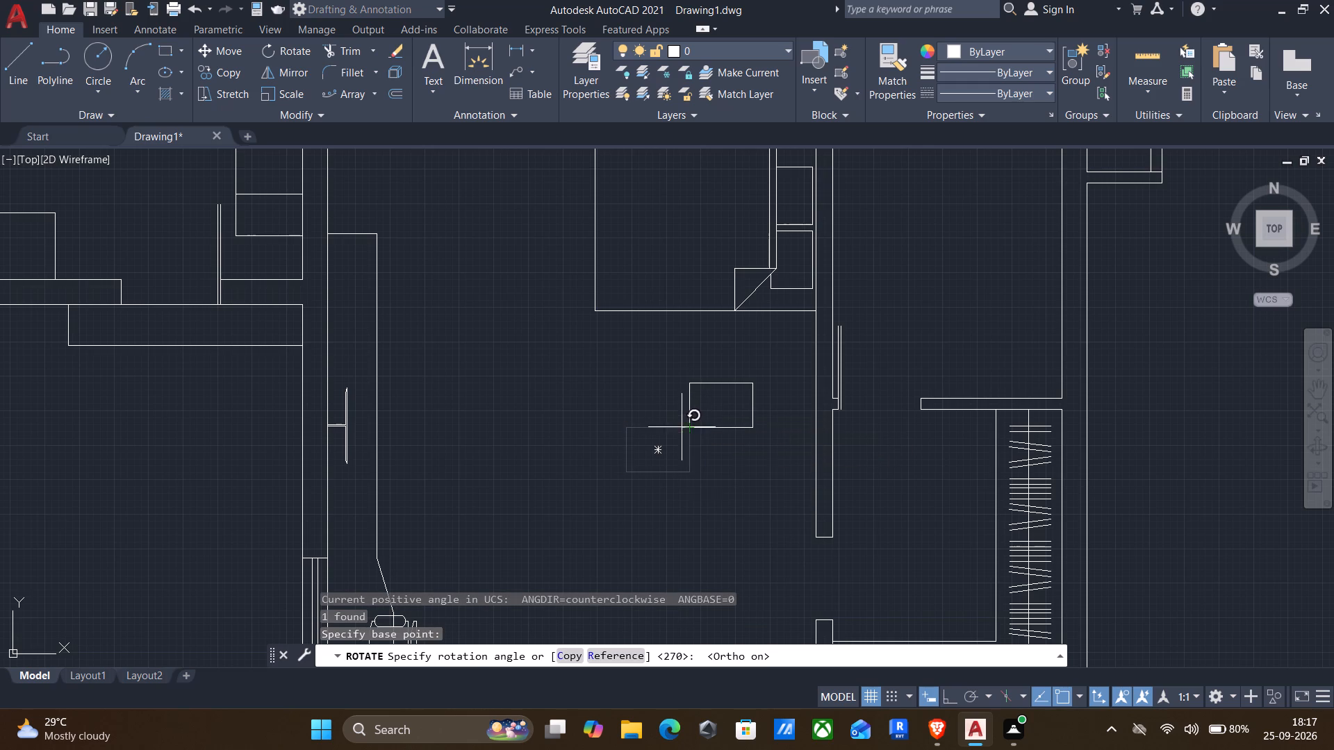
key(F8)
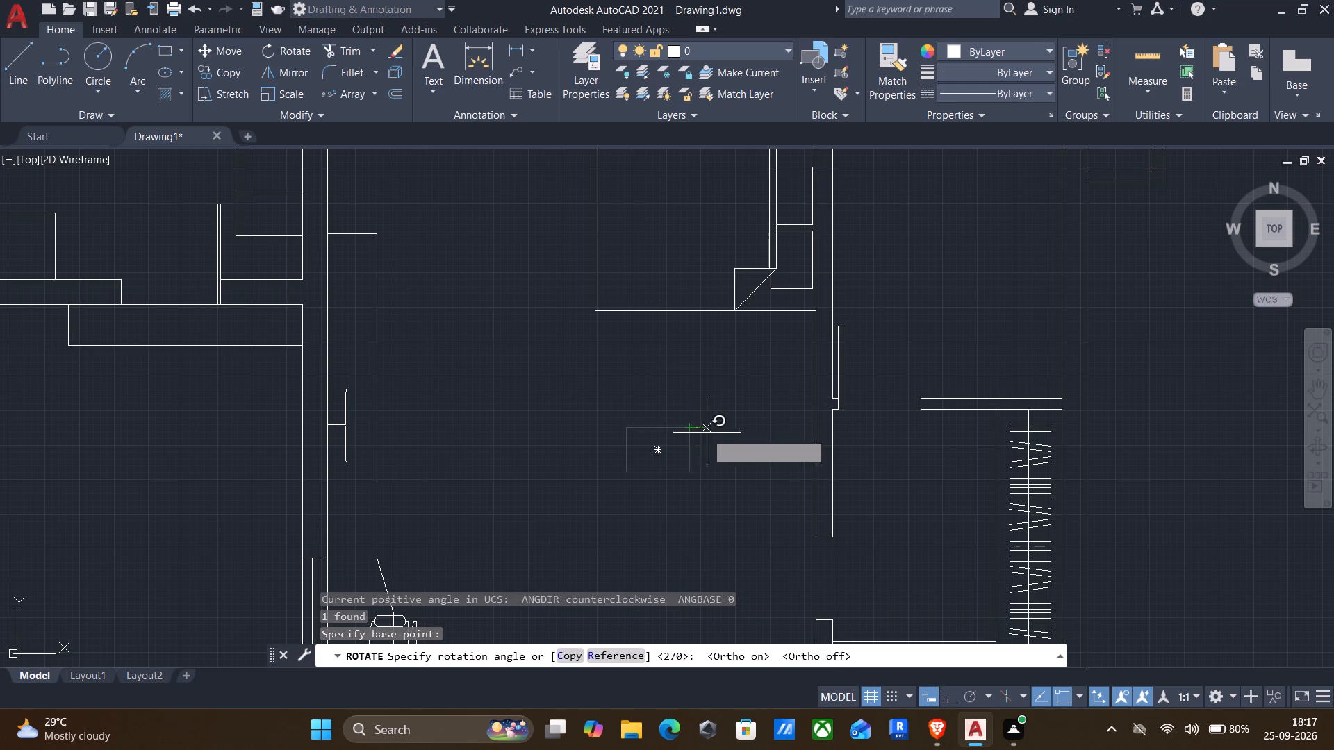
click(725, 393)
Move the diagonal rectangle a short distance northwest, toward the foot of the bed.
click(722, 488)
click(688, 469)
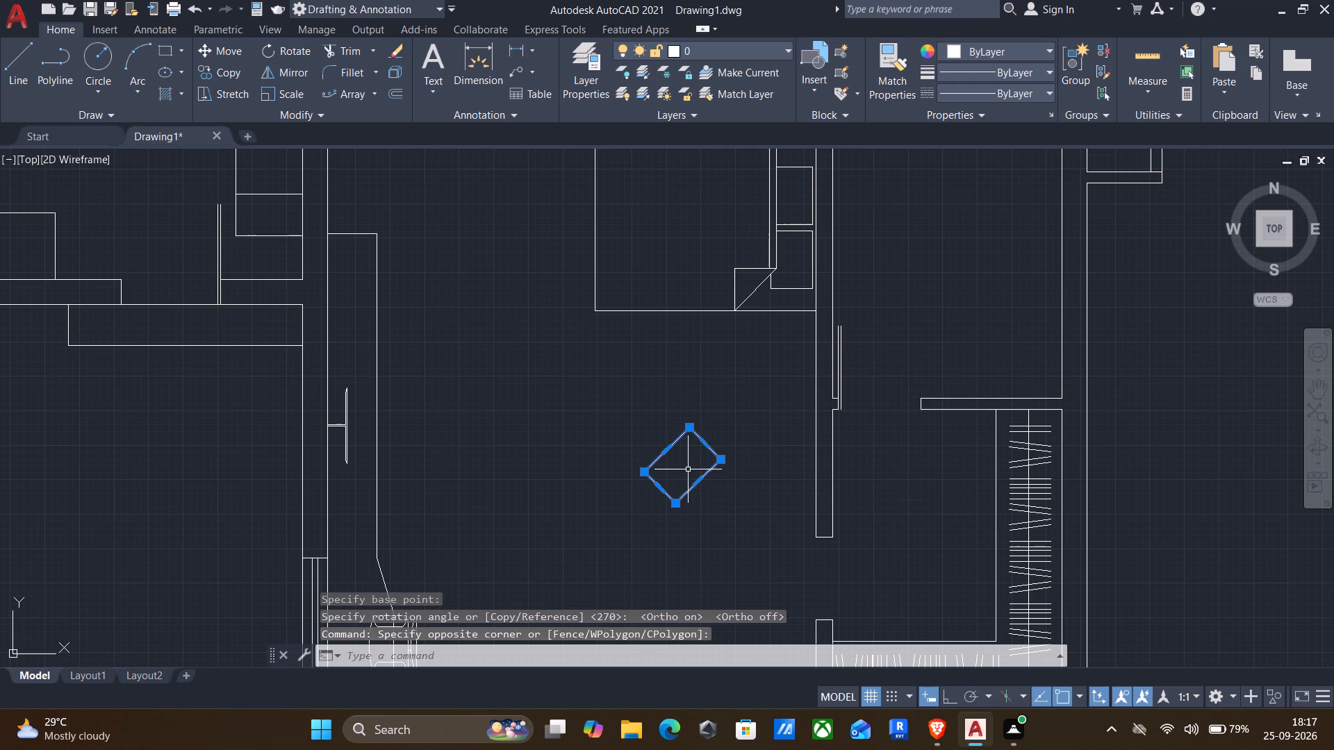
key(m)
key(Return)
click(700, 481)
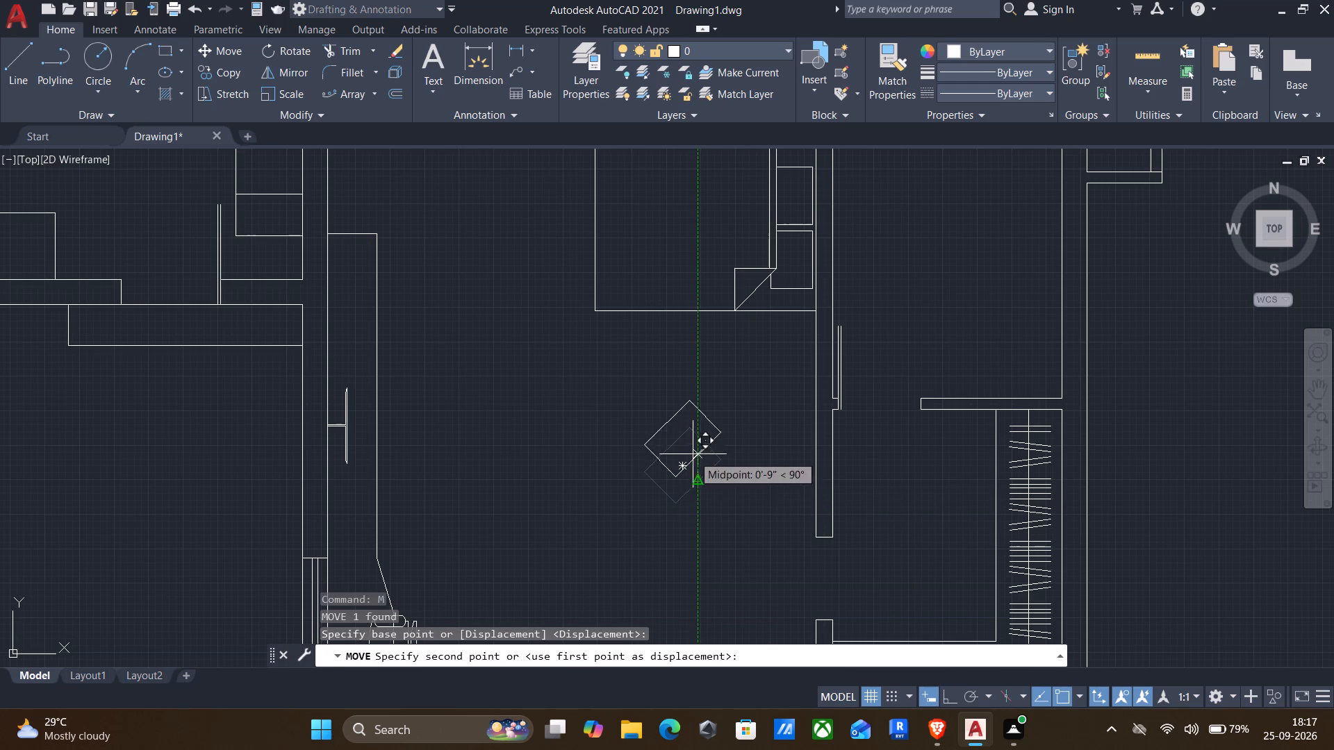
click(666, 423)
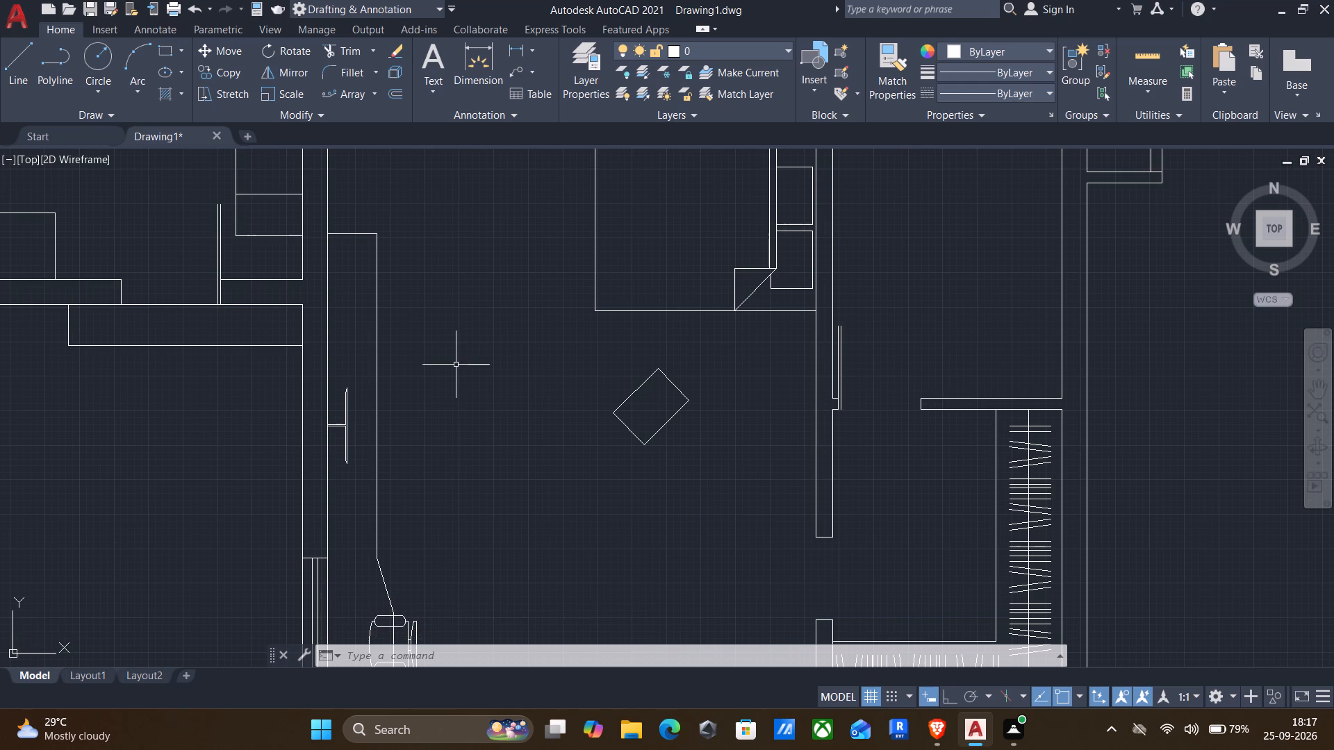
Draw a rectangle about 1'-6" by 1'-4" in the open floor just southeast of the diagonal rectangle.
key(t)
key(BackSpace)
key(BackSpace)
key(r)
key(e)
key(c)
key(Return)
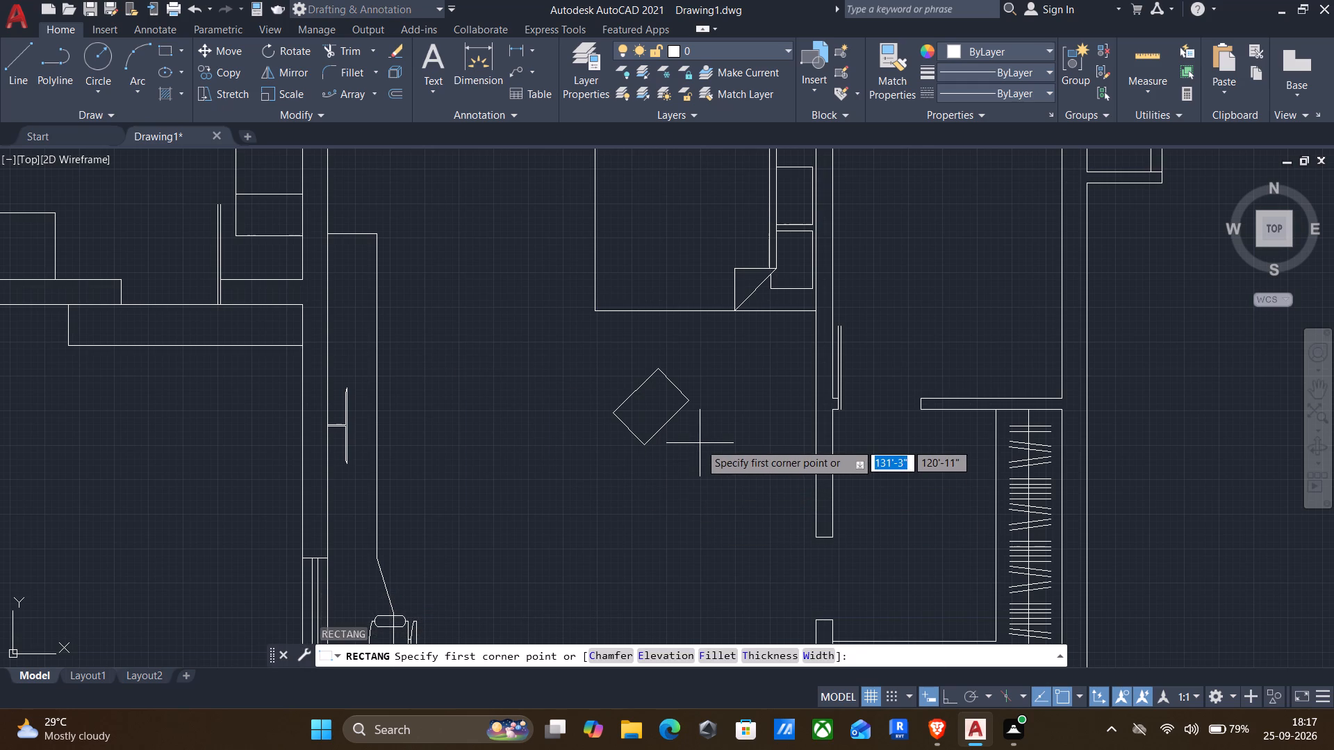
click(719, 439)
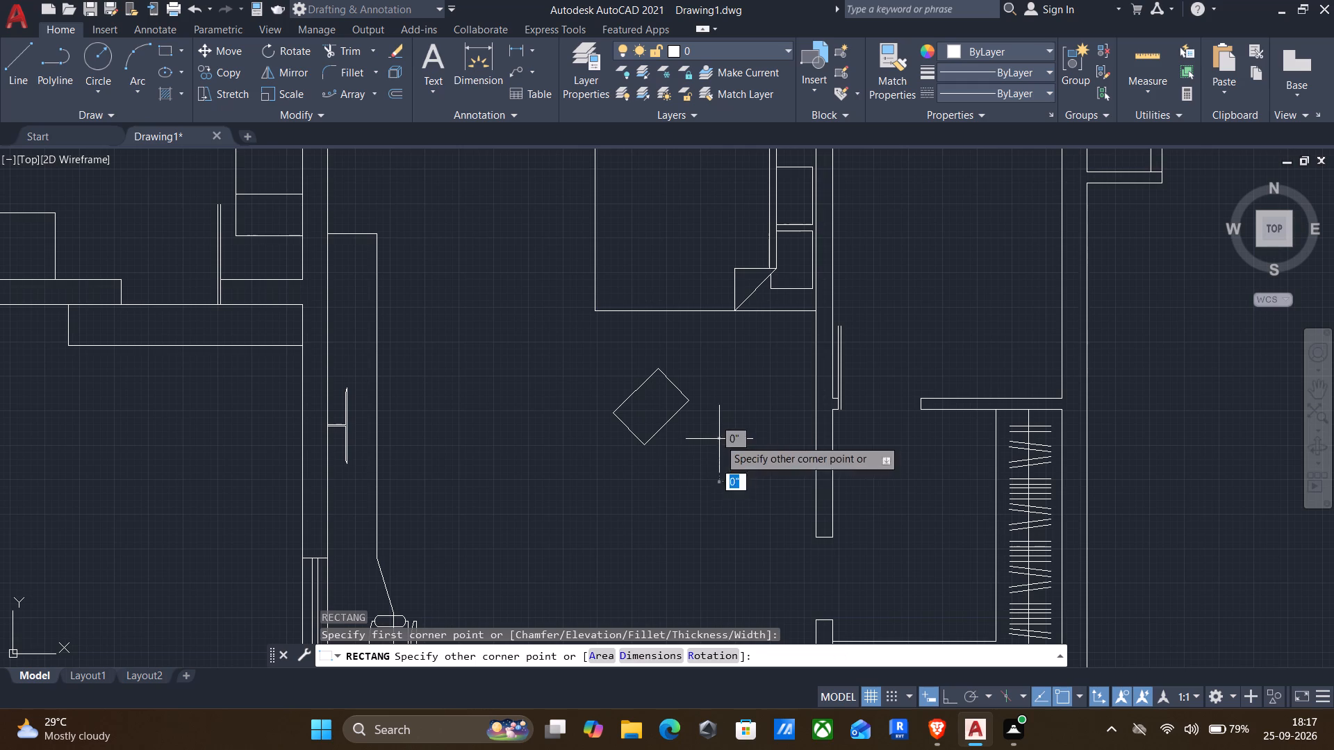
click(668, 483)
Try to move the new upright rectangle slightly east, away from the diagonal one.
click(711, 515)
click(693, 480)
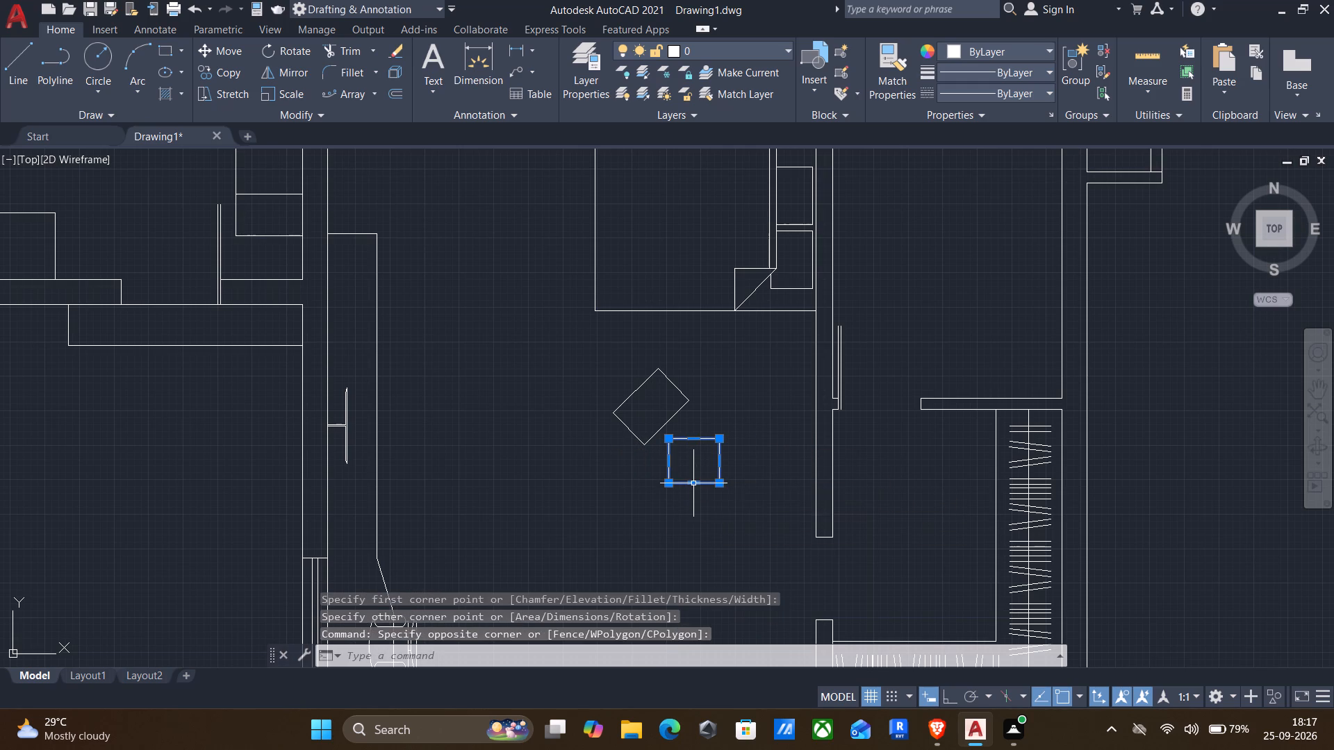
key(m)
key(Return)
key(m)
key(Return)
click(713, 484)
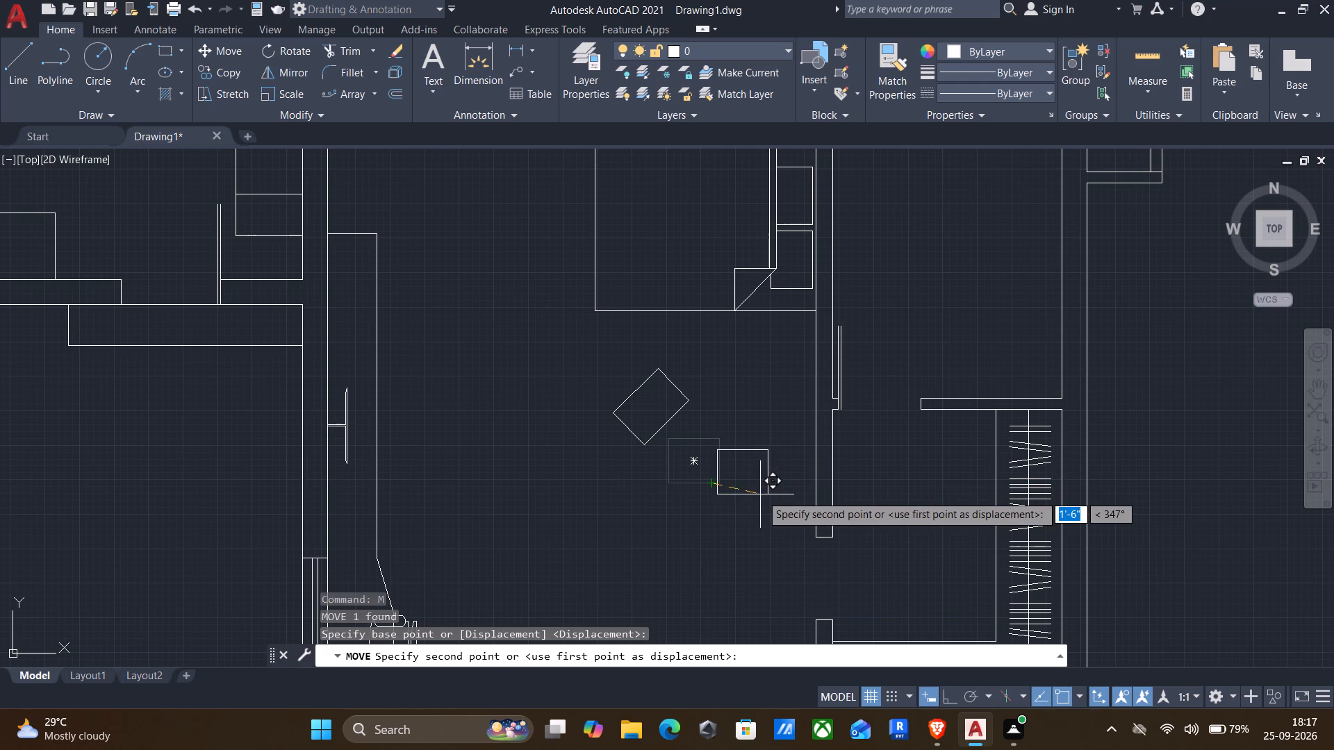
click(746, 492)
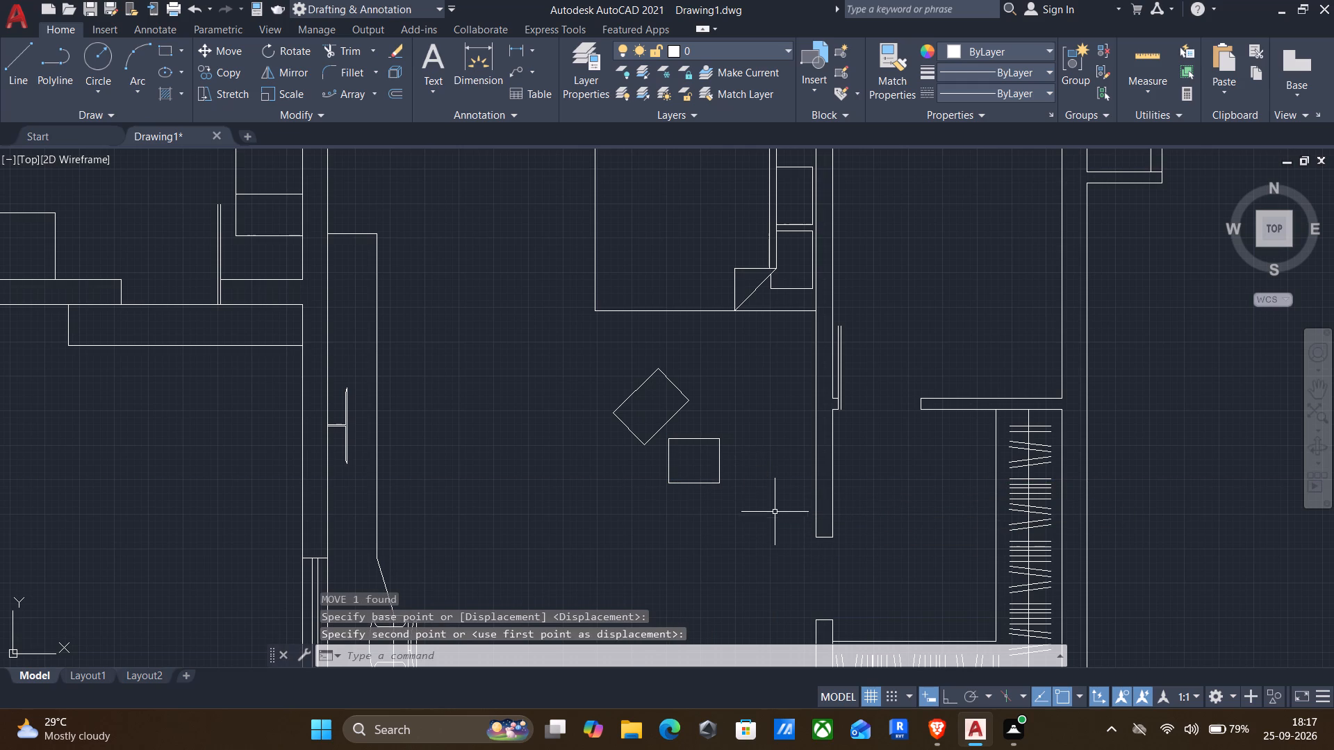
Fillet the northeast corner of the upright rectangle with a 3" radius.
key(f)
key(Return)
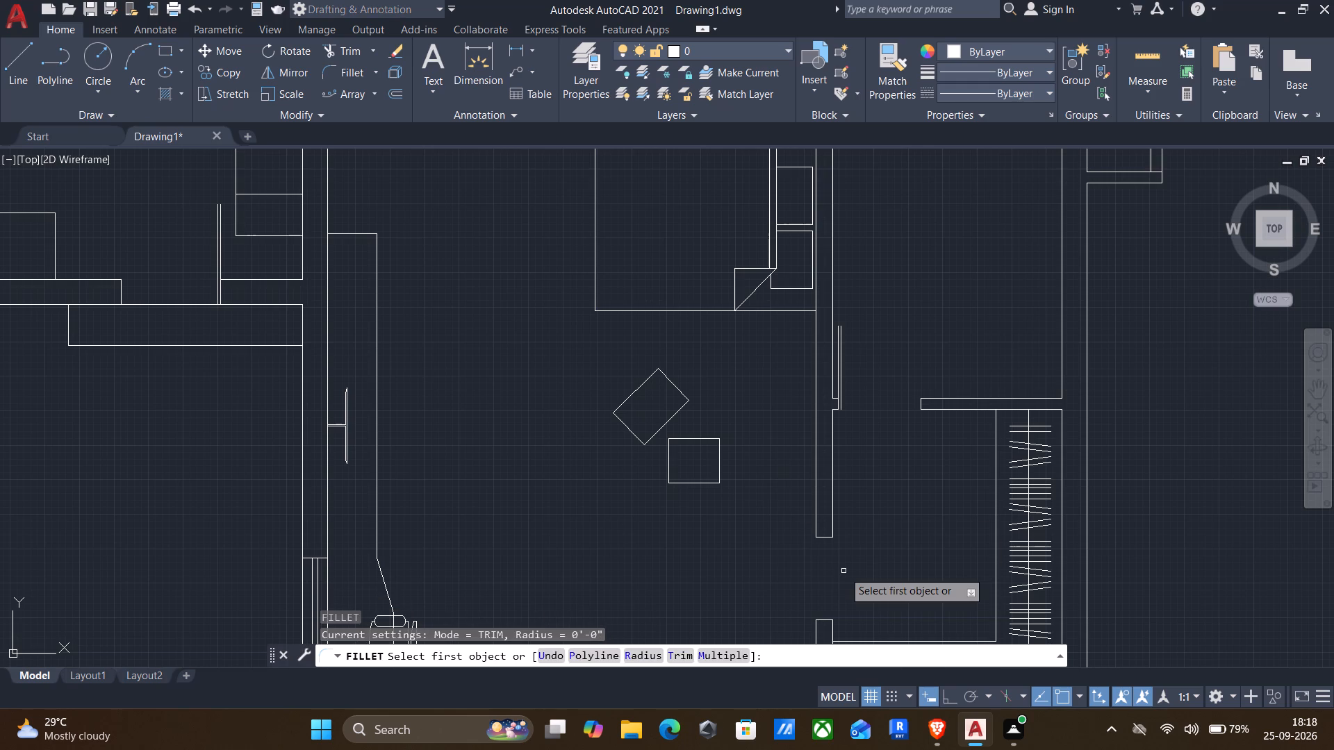
key(r)
key(Return)
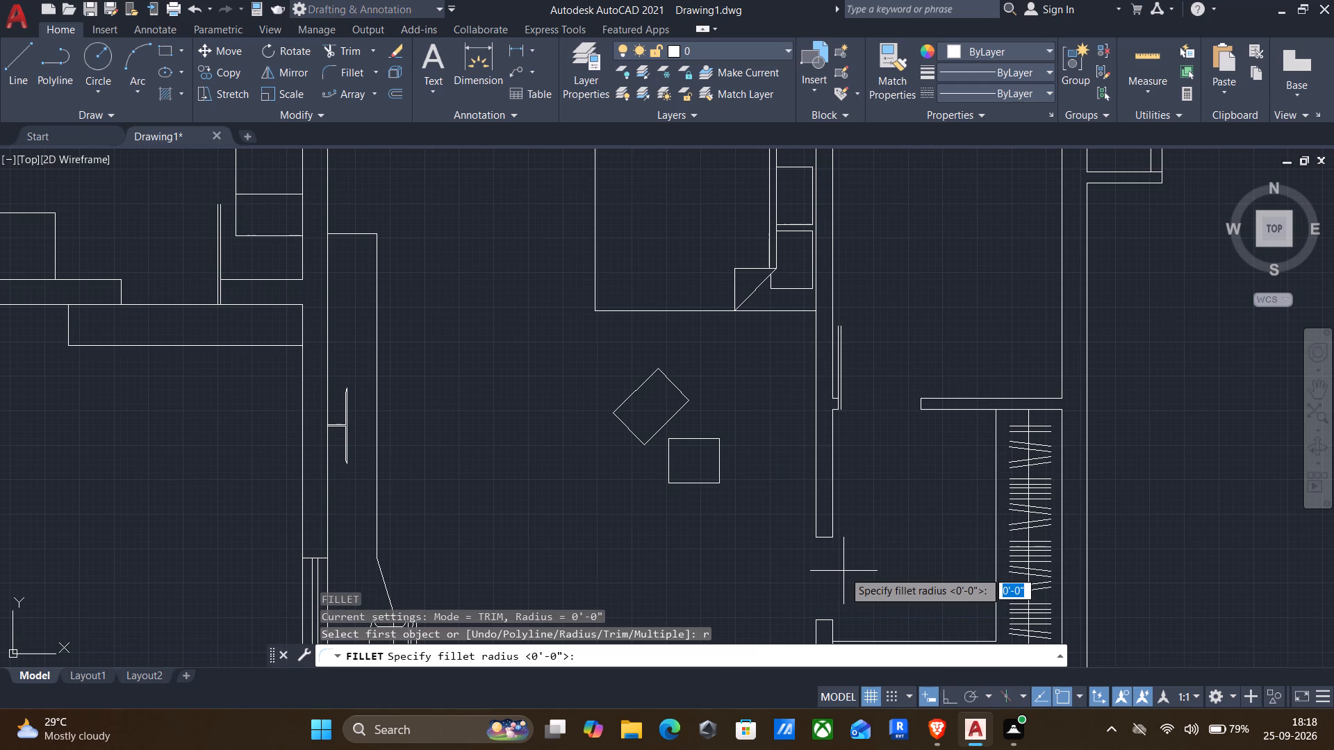
key(3)
key(shift+quotedbl)
key(Return)
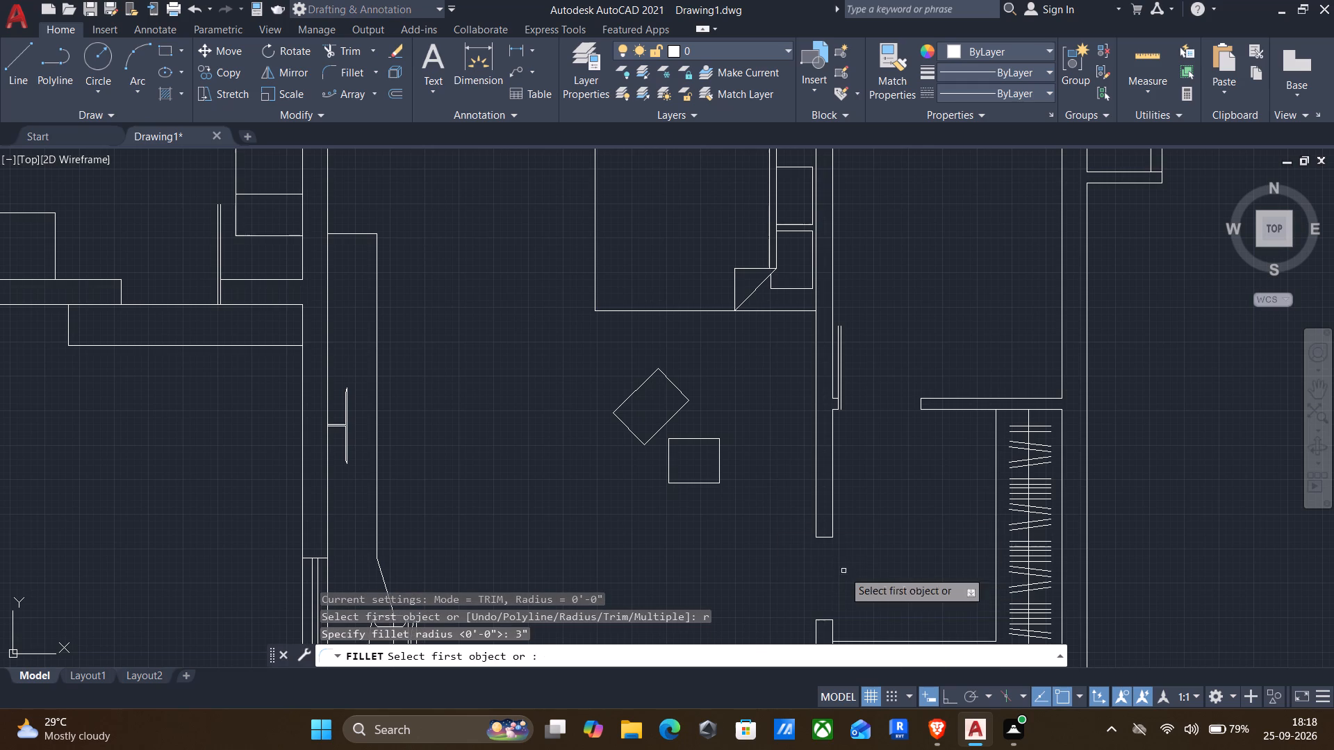
click(720, 462)
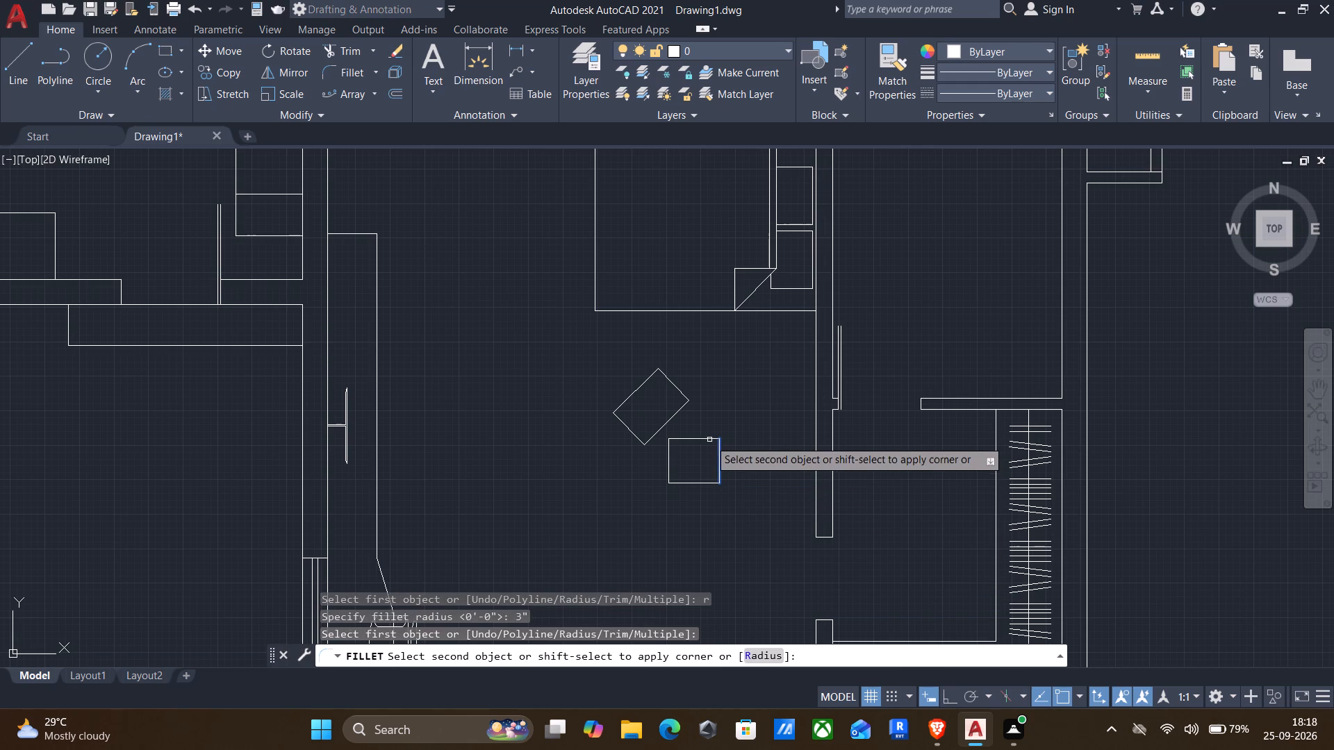
click(701, 433)
click(694, 440)
Fillet the rectangle's remaining northwest, southwest and southeast corners with the same 3" radius.
key(Return)
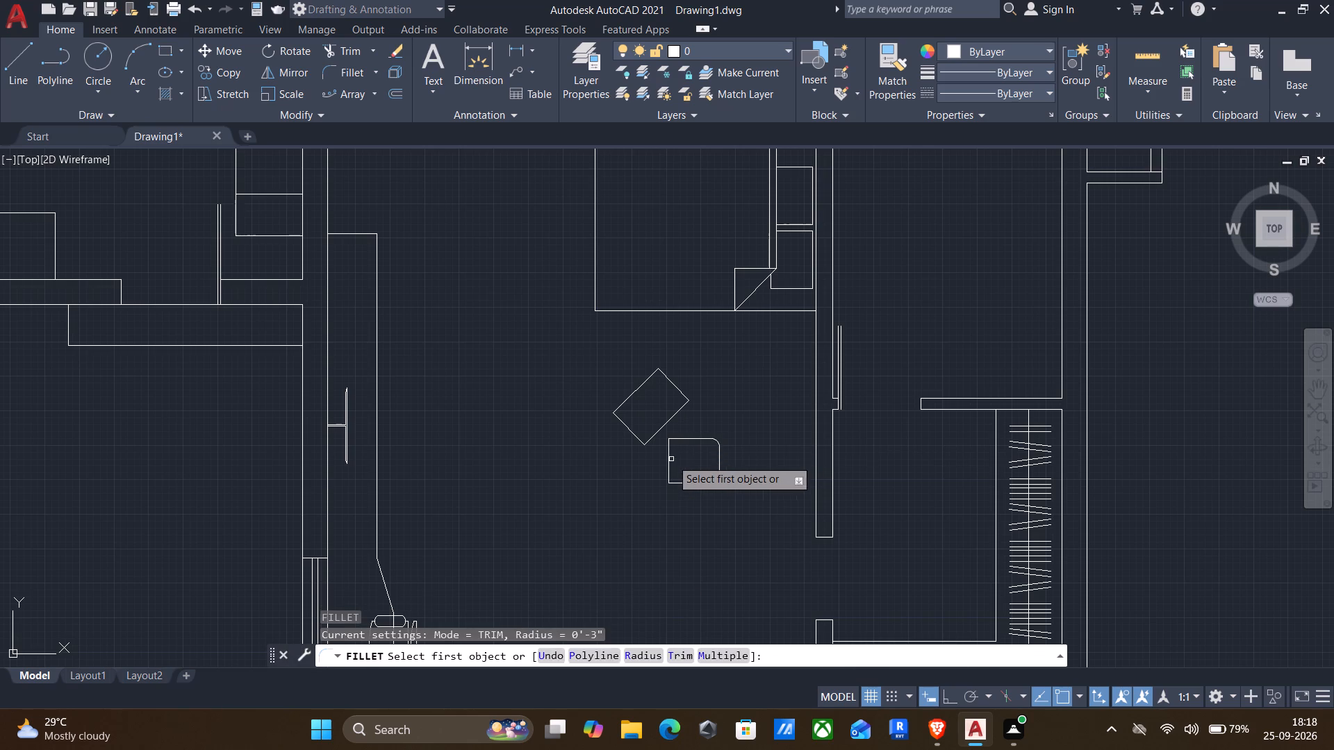
click(670, 460)
click(675, 440)
key(Return)
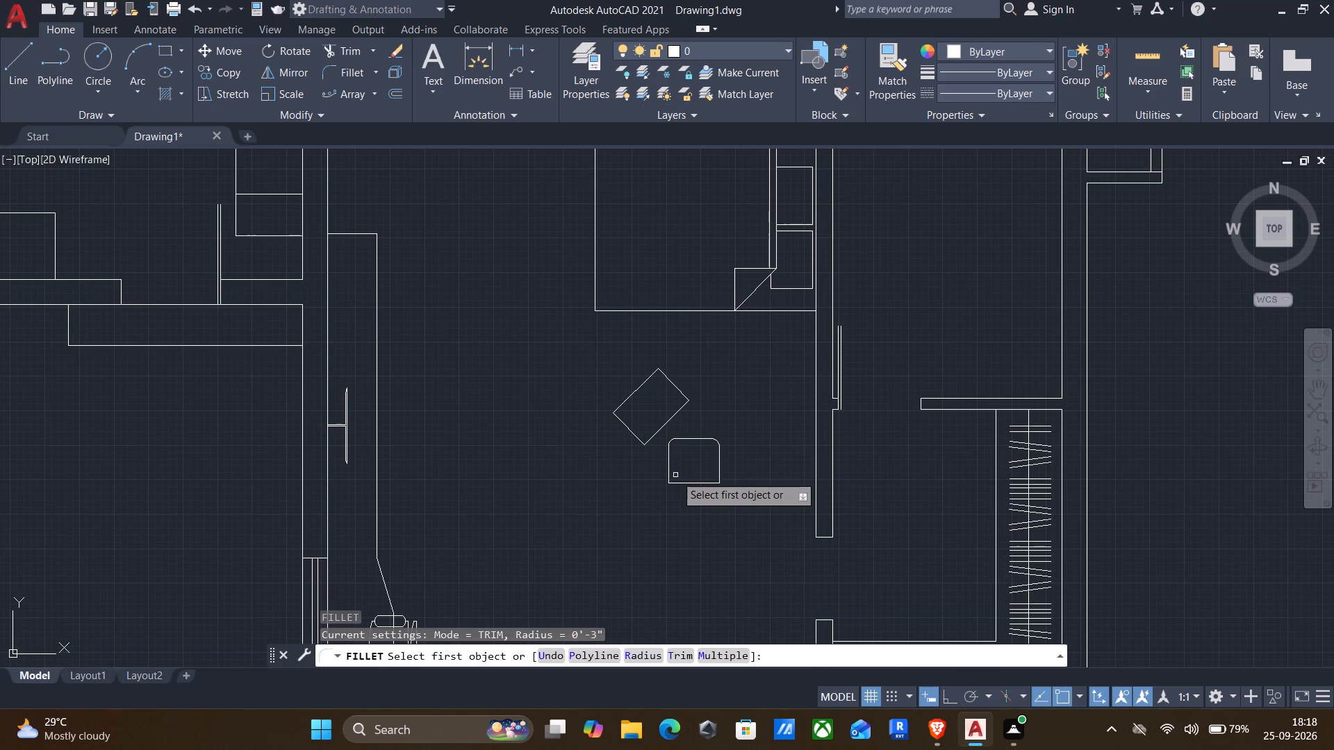
click(678, 482)
click(668, 472)
key(Return)
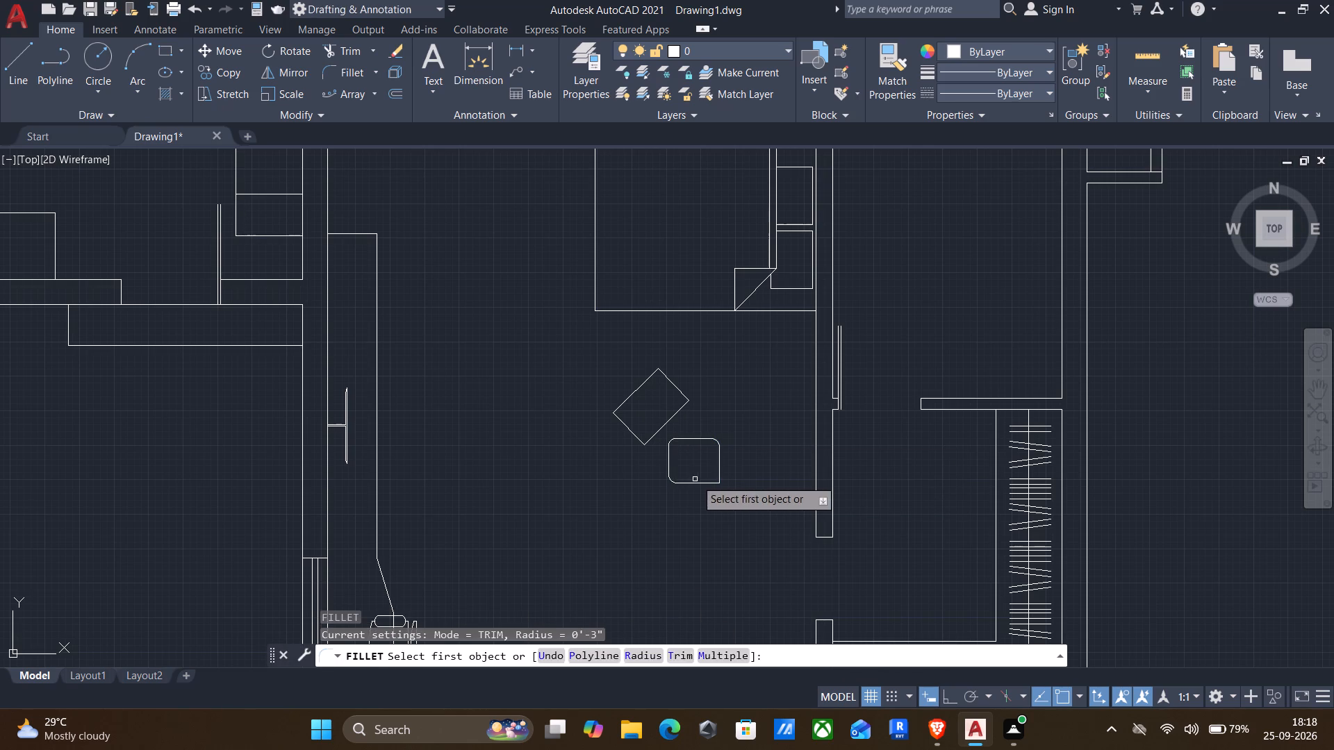
click(700, 483)
click(718, 466)
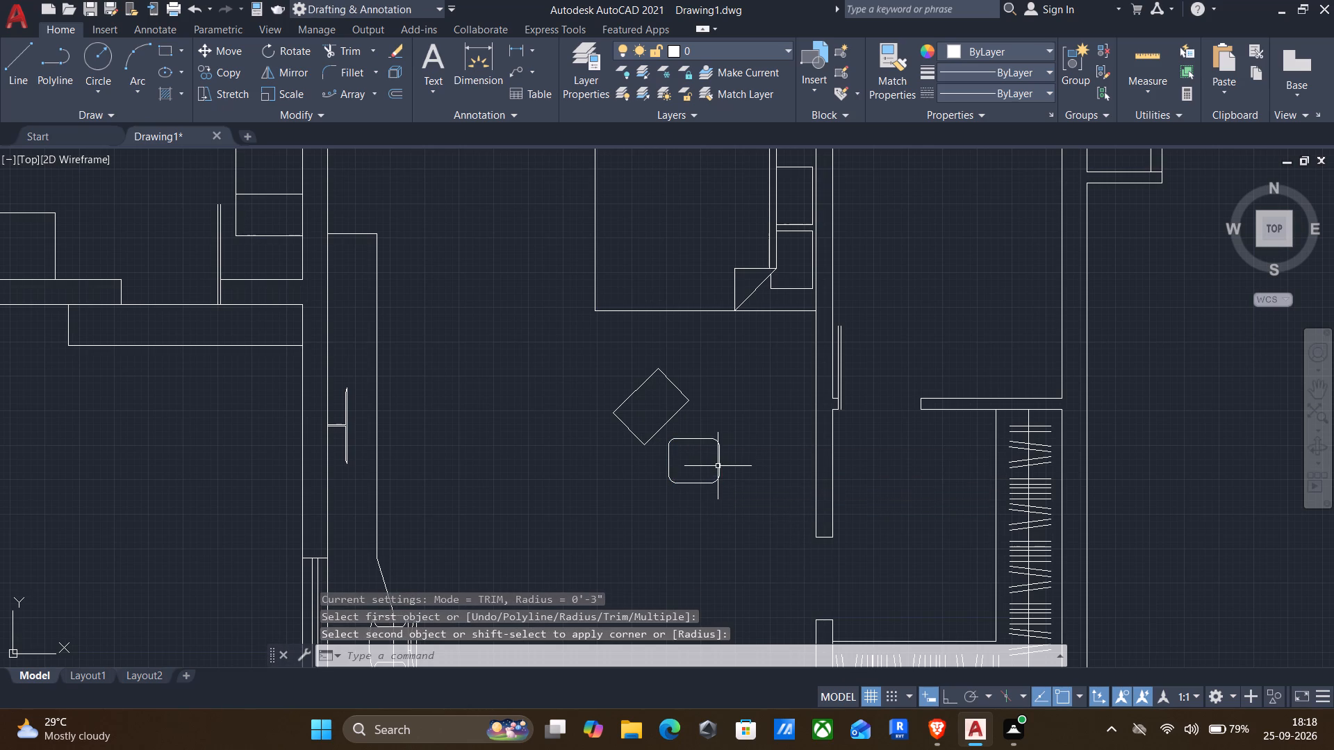
With Ortho on, draw equal vertical lines from the midpoints of the rounded rectangle's west and east sides to just below its south edge.
key(l)
key(Return)
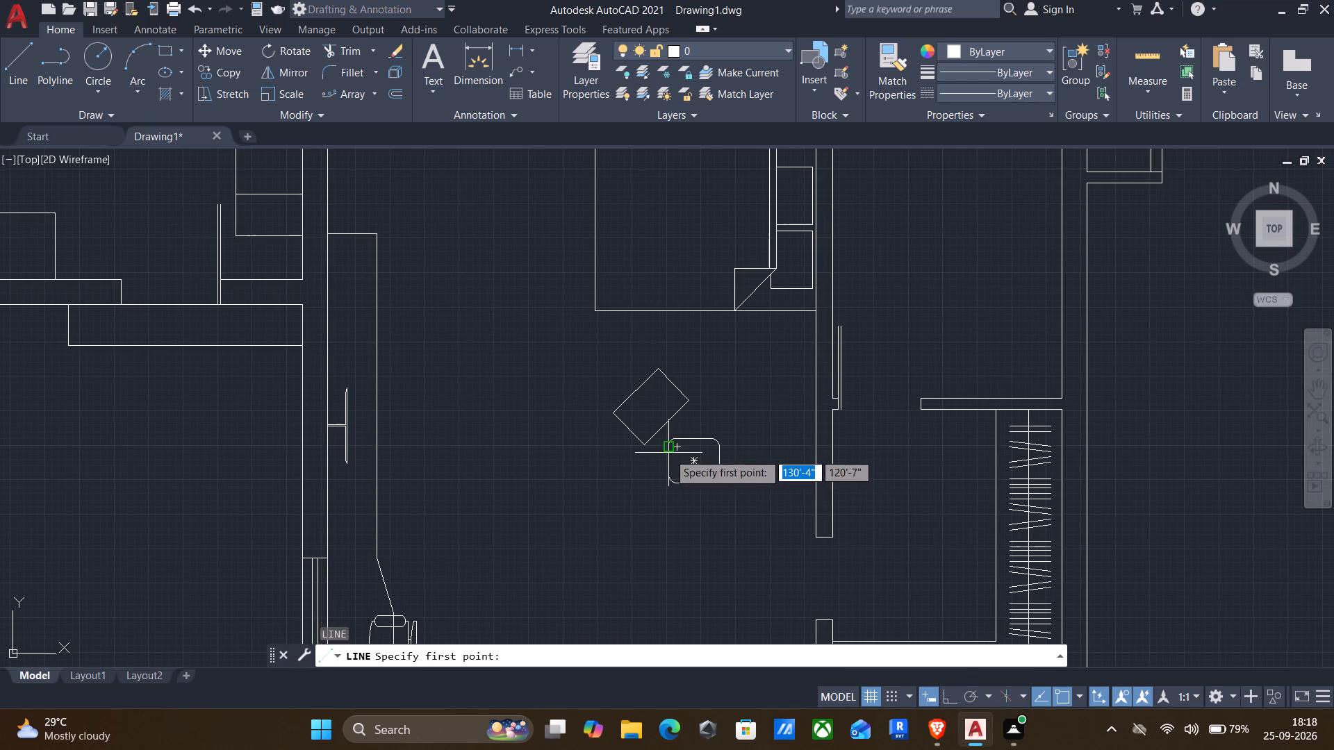
click(665, 459)
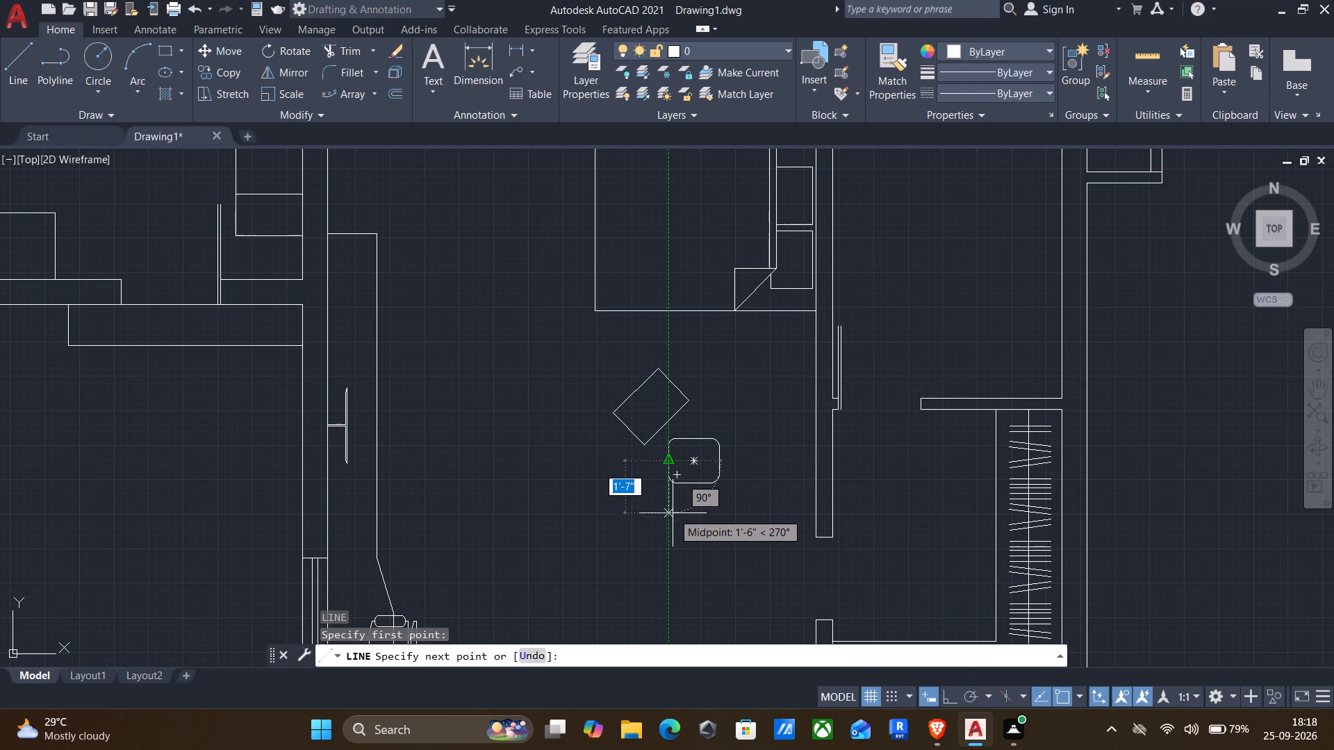
scroll(673, 516, up, 3)
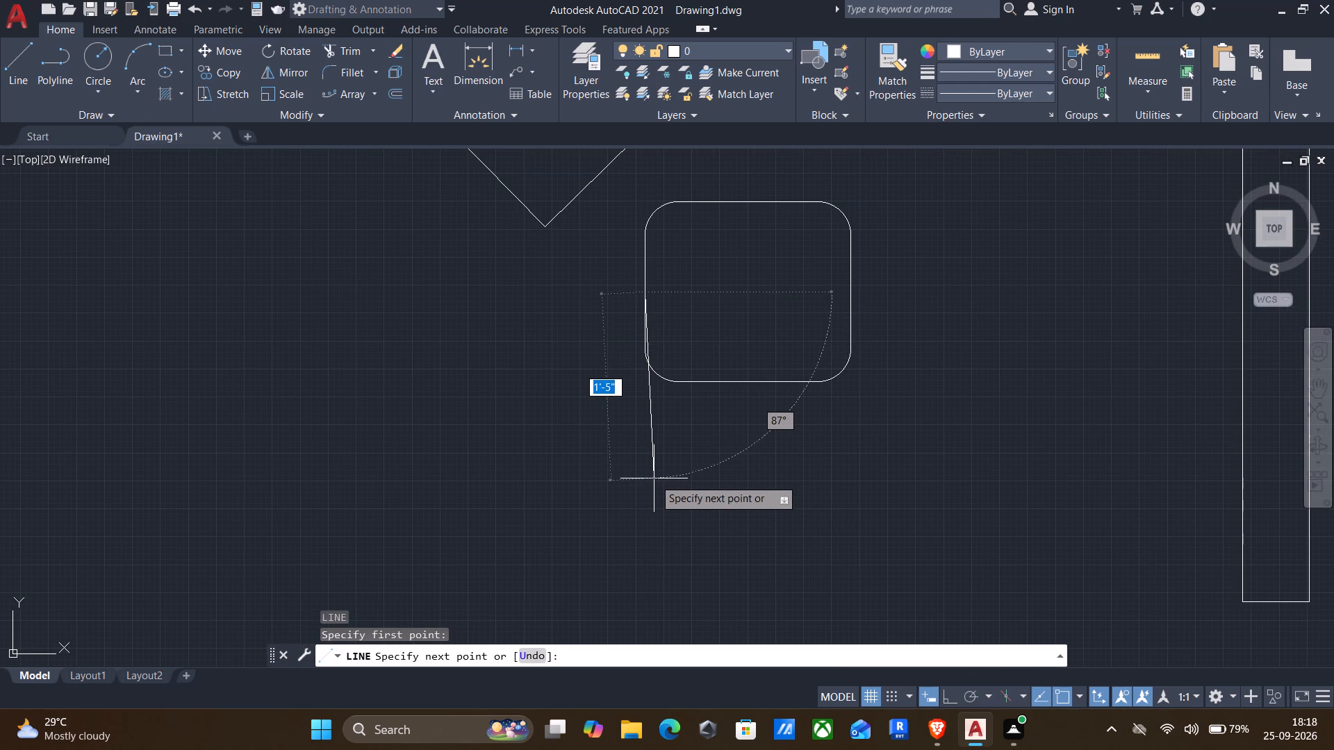
key(F8)
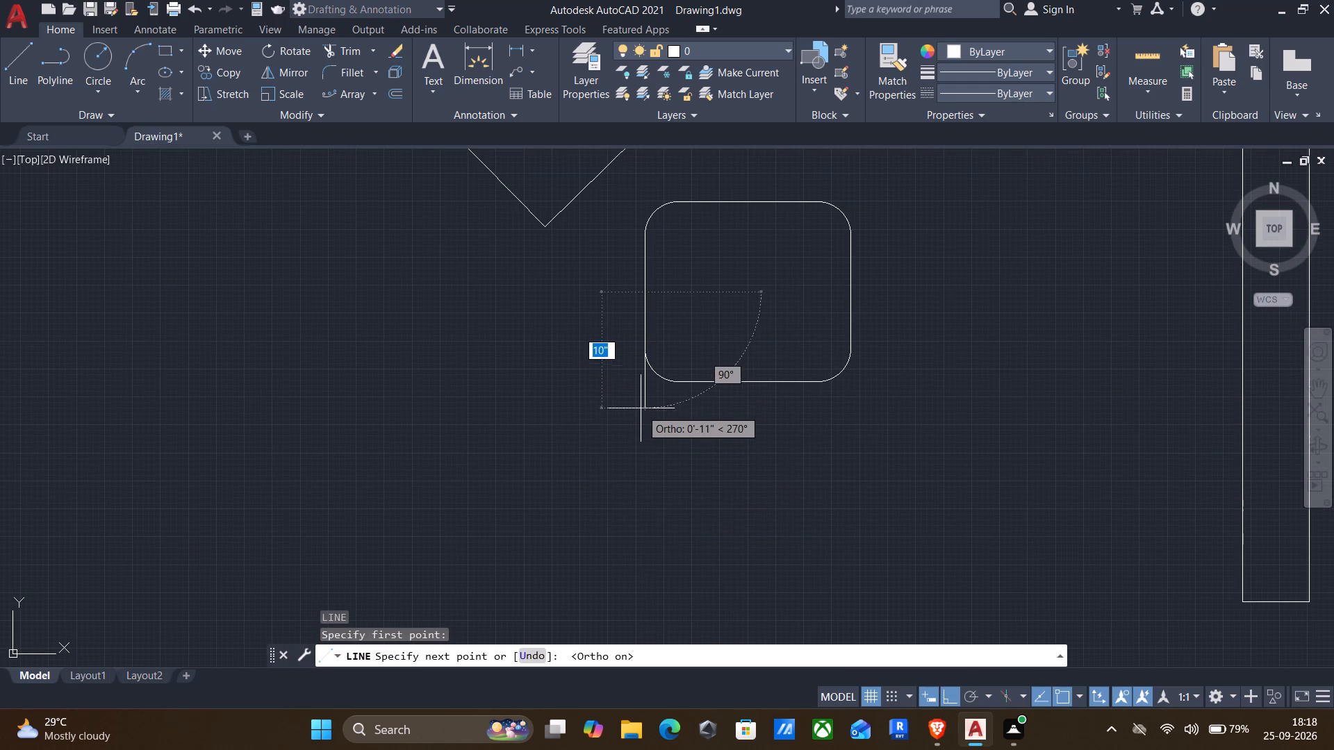
click(642, 429)
key(Return)
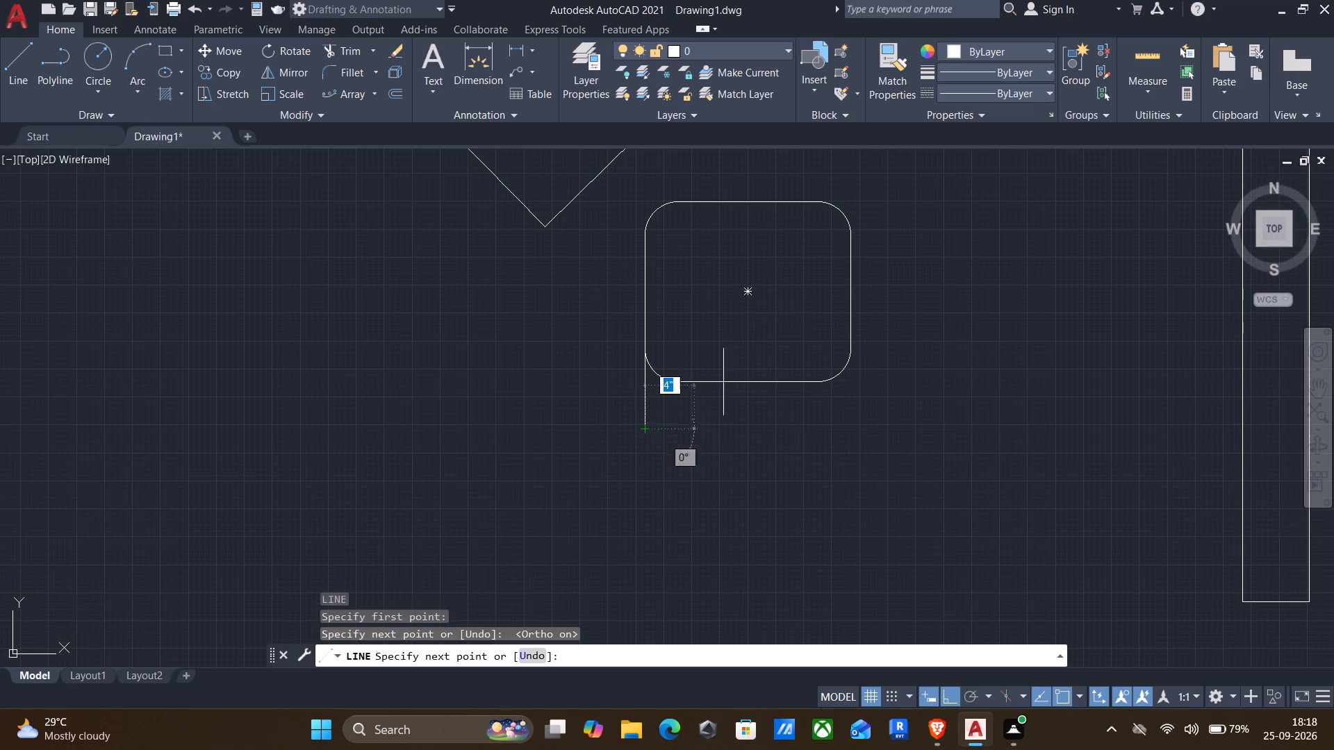
key(Return)
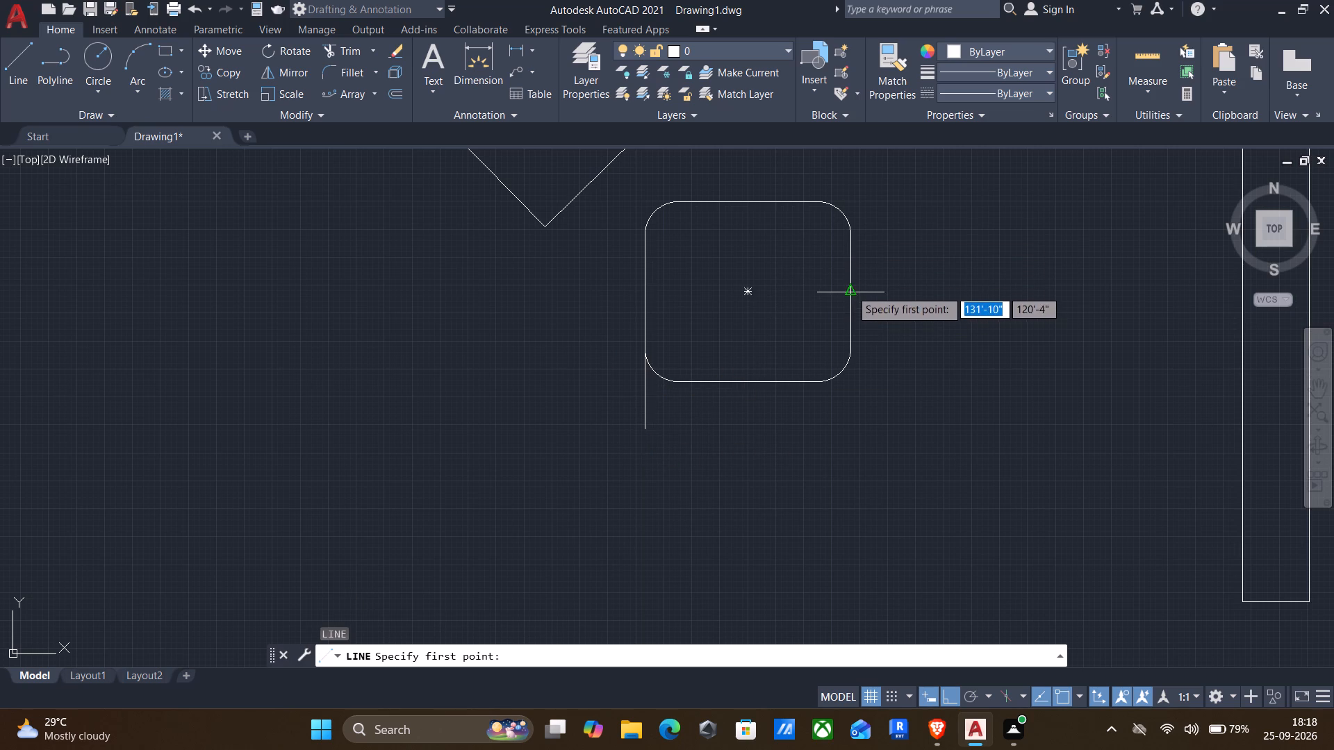
click(850, 289)
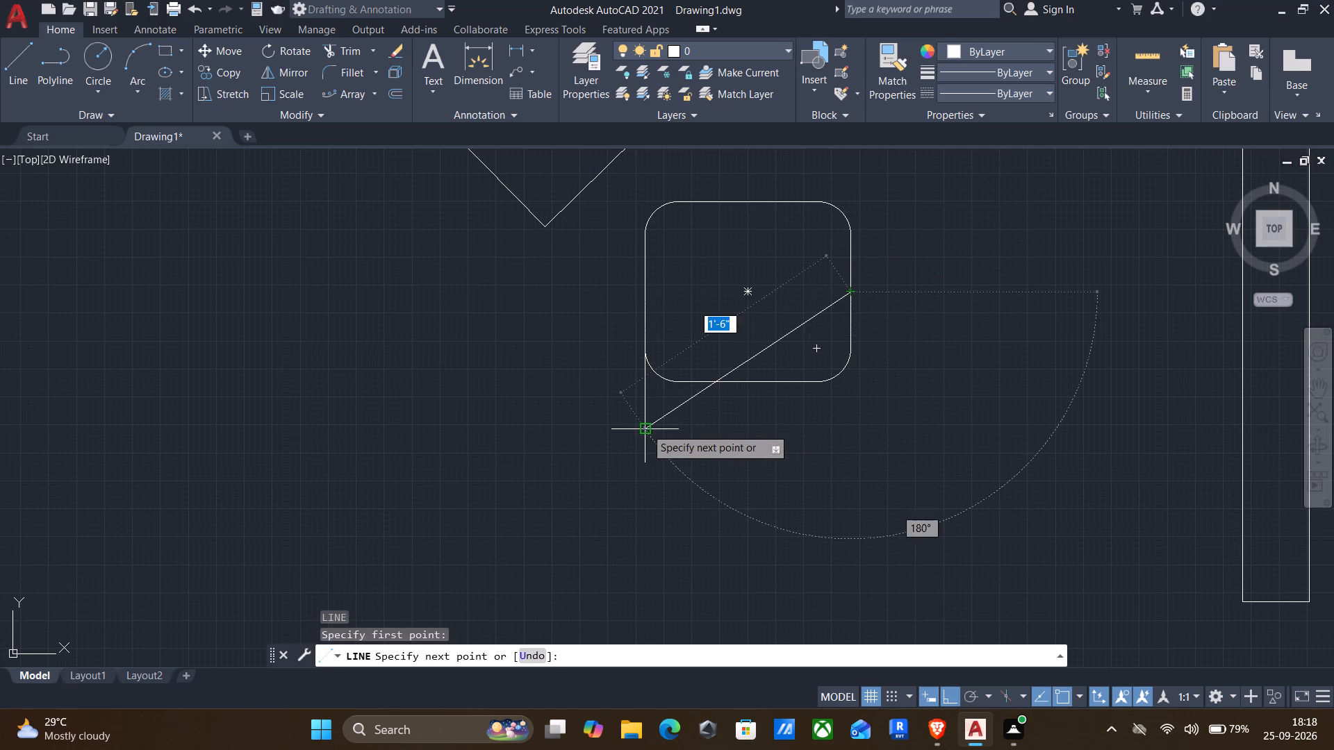
click(850, 428)
key(Return)
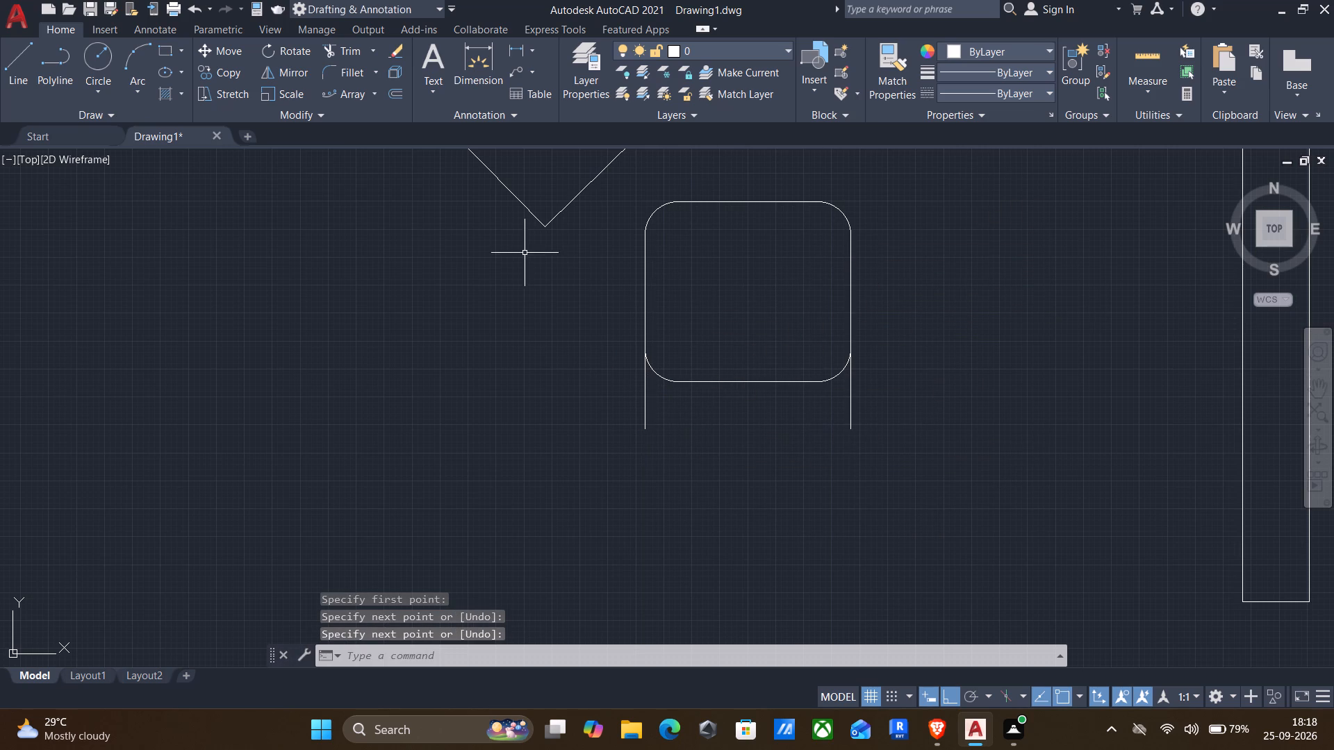
Offset the two vertical side lines 3" outward, one to the west and one to the east of the rounded rectangle.
key(o)
key(Return)
click(640, 392)
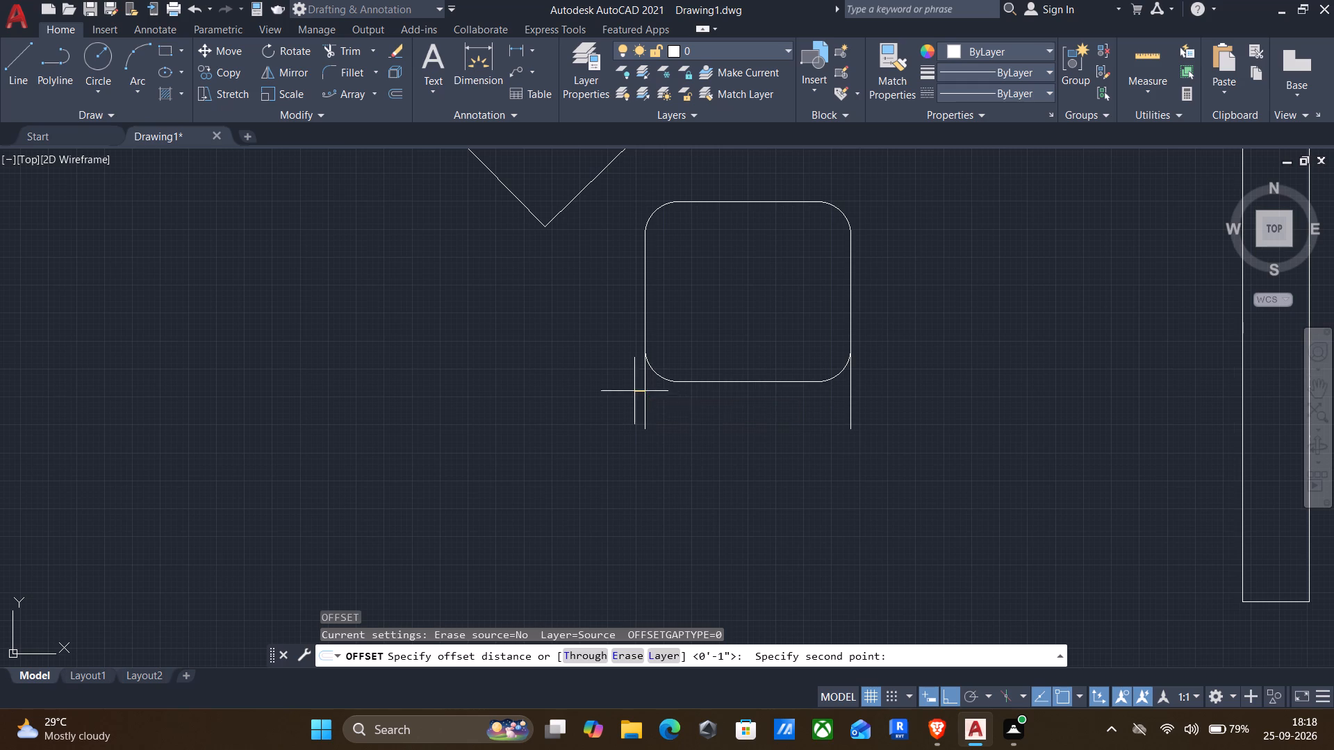
click(621, 399)
click(644, 388)
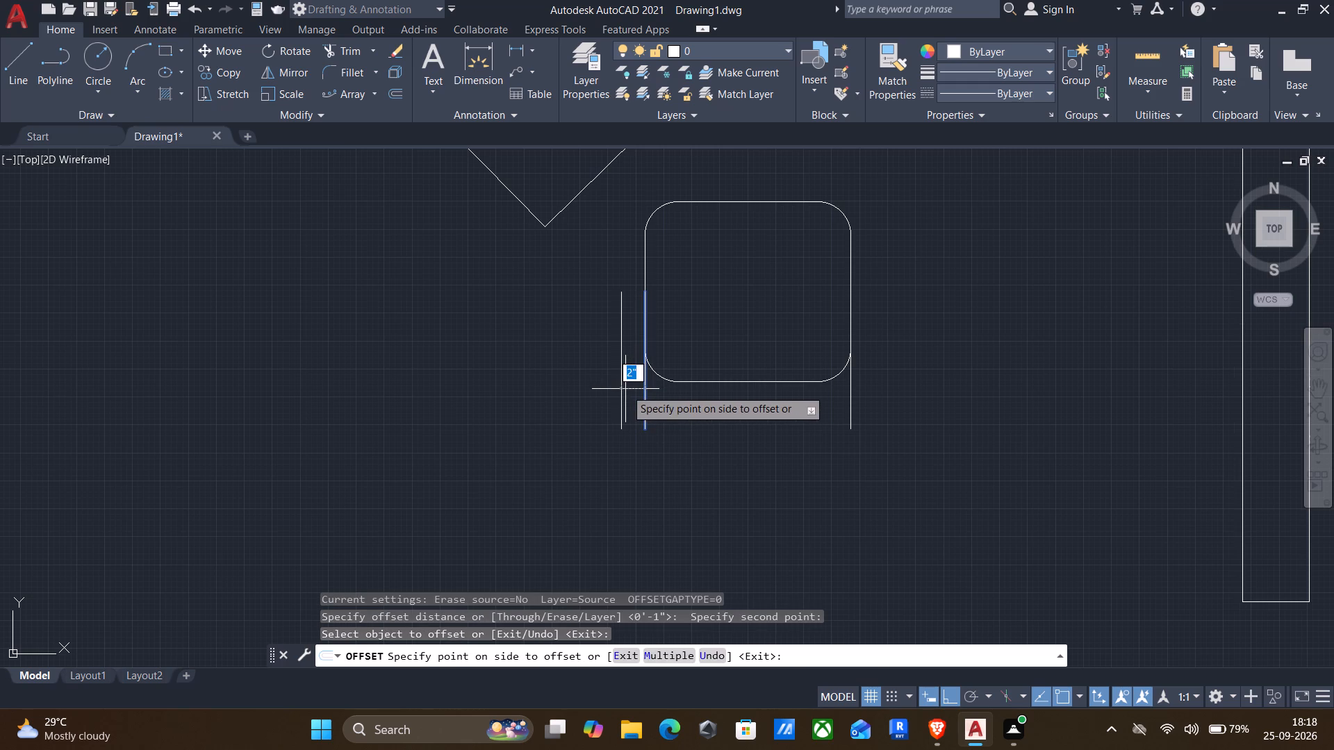
key(3)
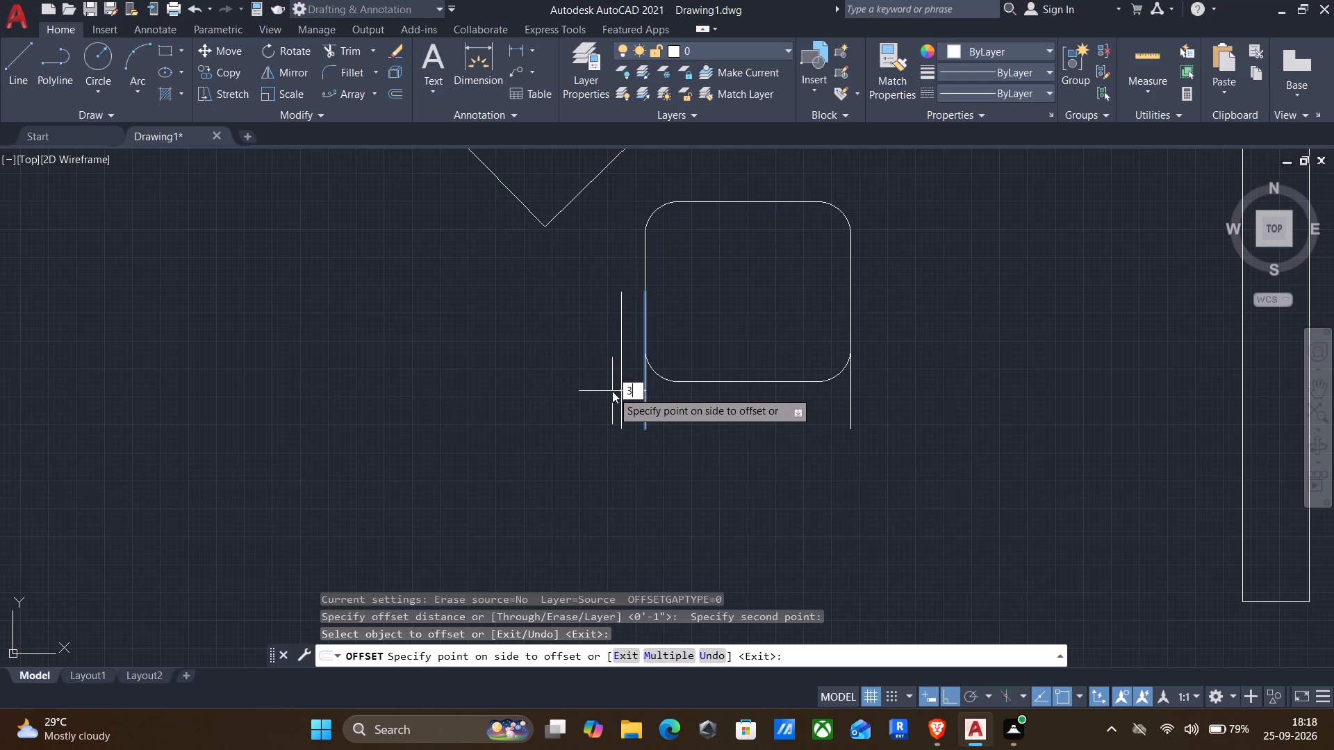
key(shift+quotedbl)
key(Return)
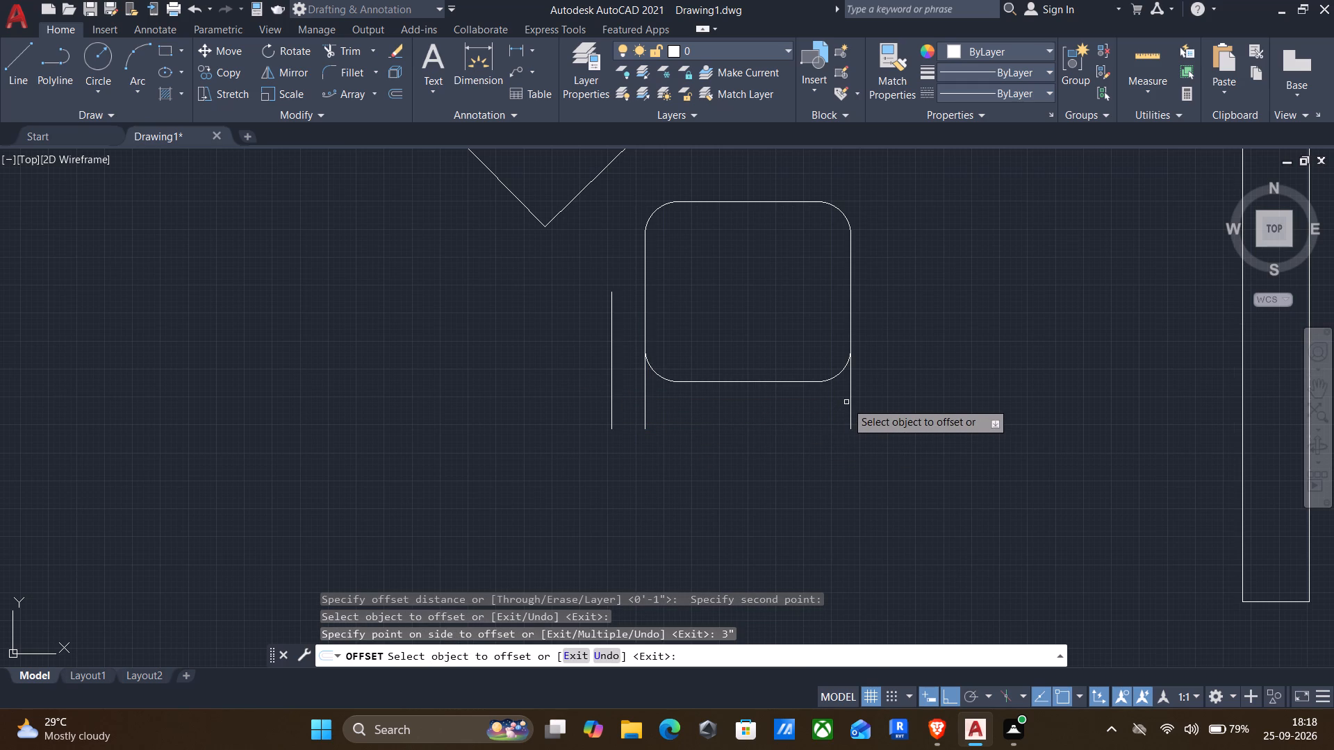
click(847, 401)
click(854, 397)
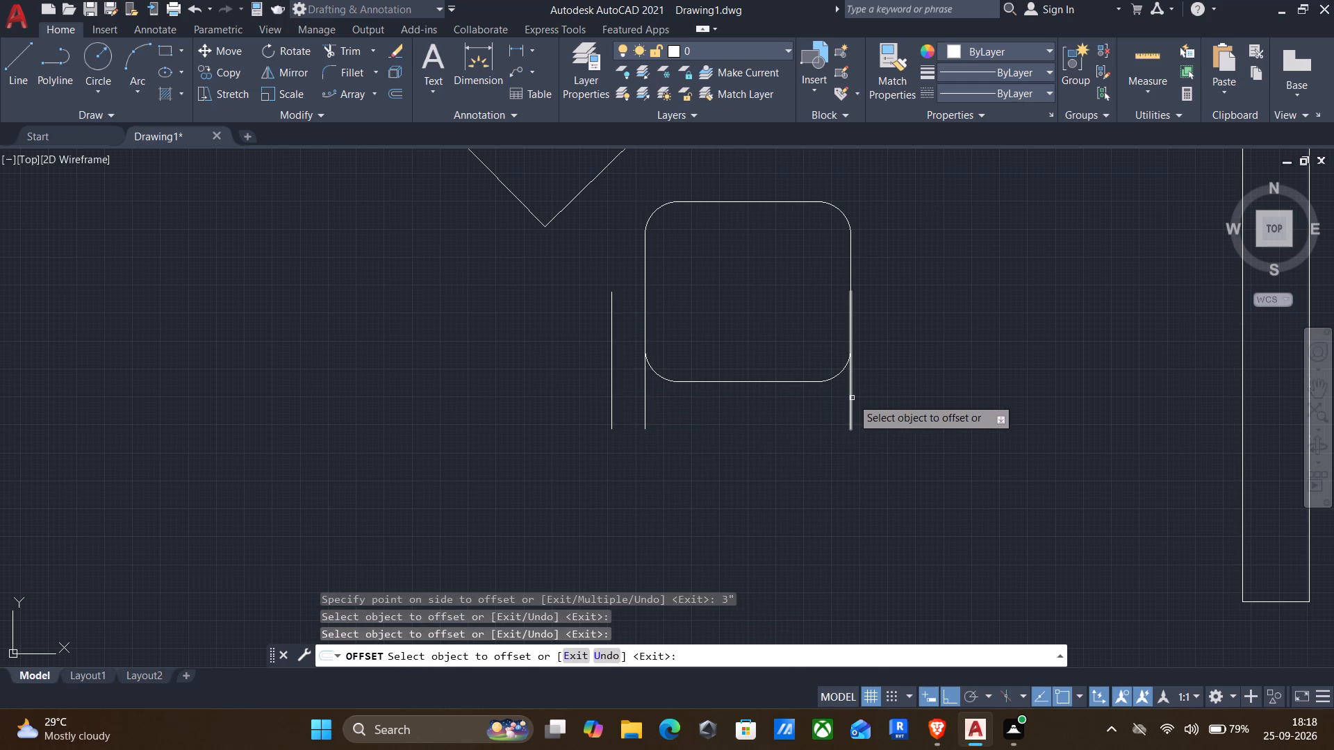
click(852, 398)
text(3")
key(Return)
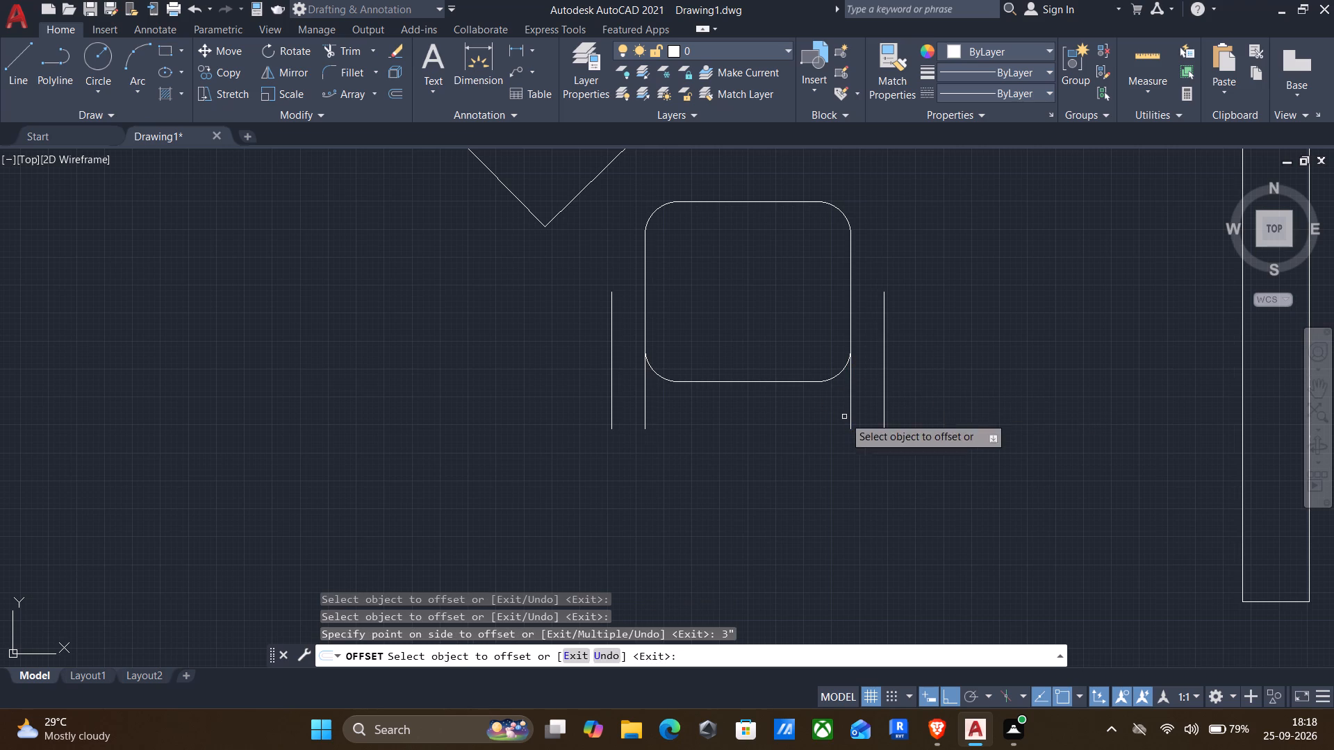
key(Return)
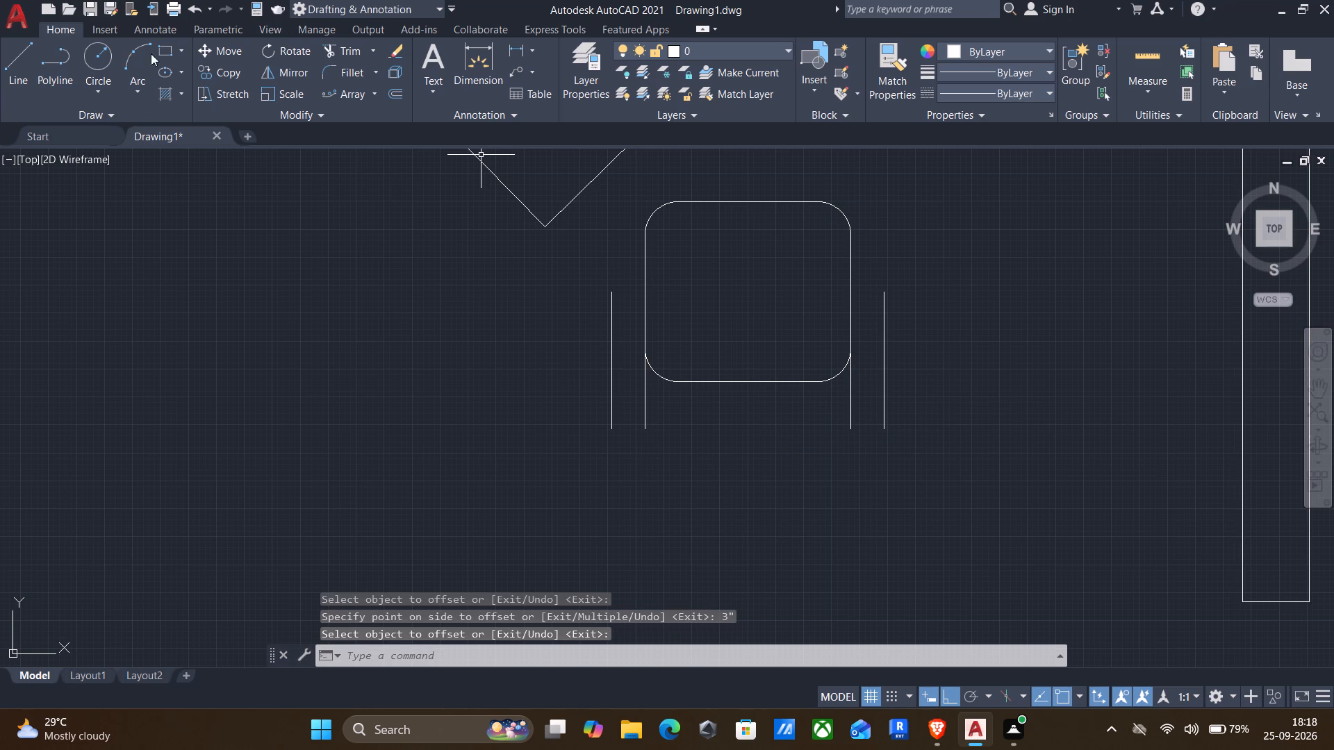
With Ortho off, draw three-point arcs capping the north ends of the west and east armrest line pairs.
click(137, 49)
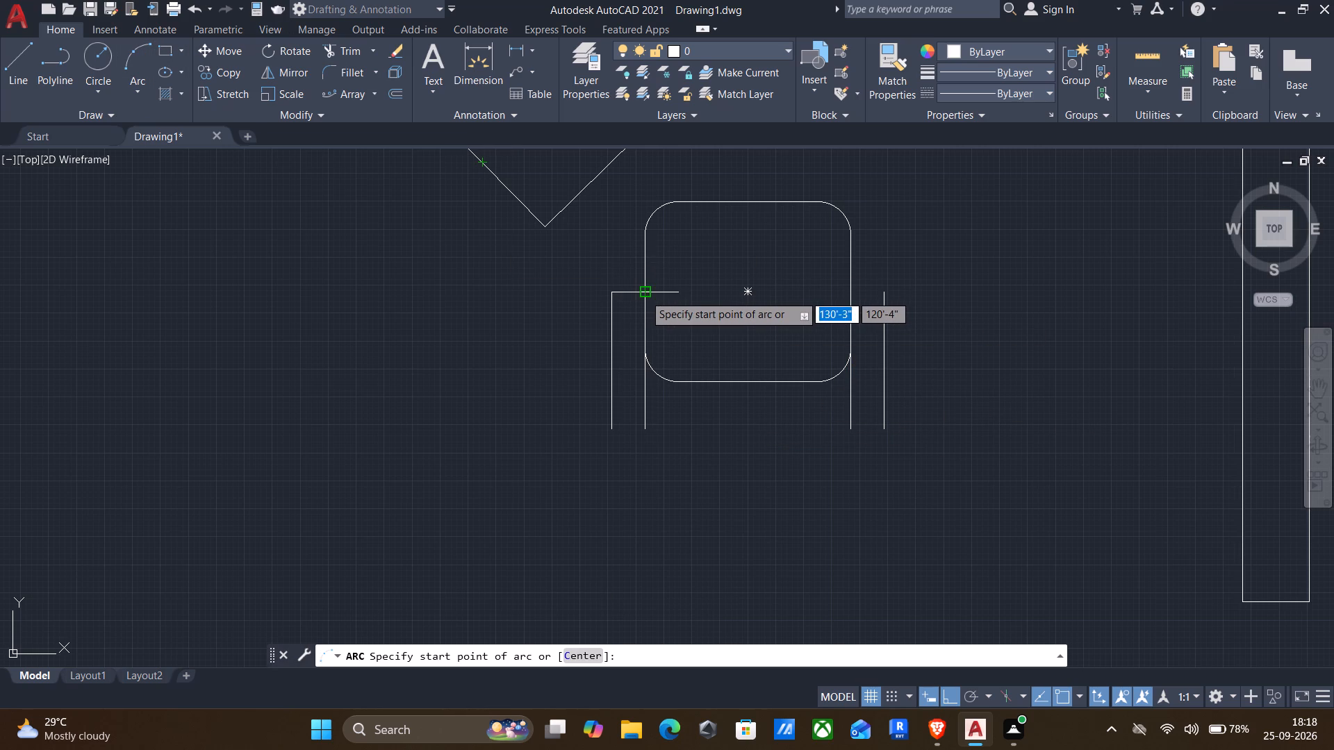
click(643, 295)
click(616, 292)
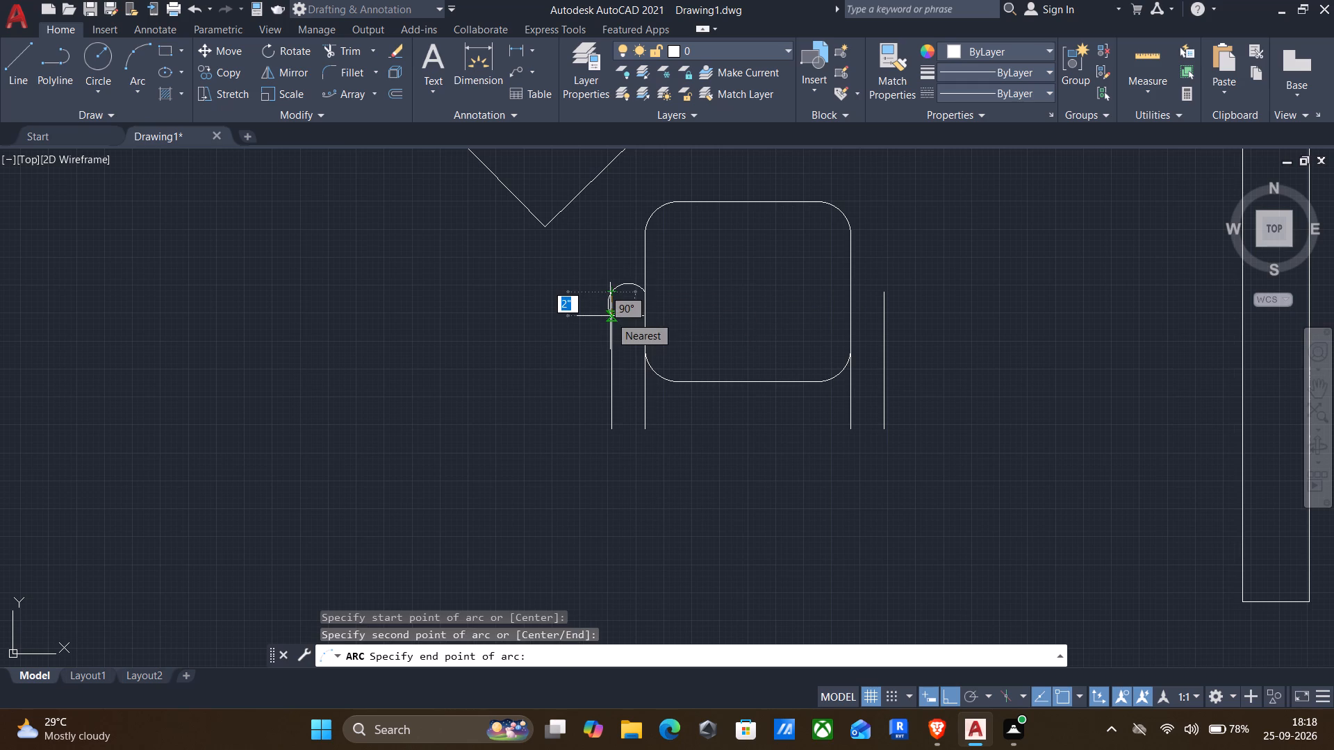
key(F8)
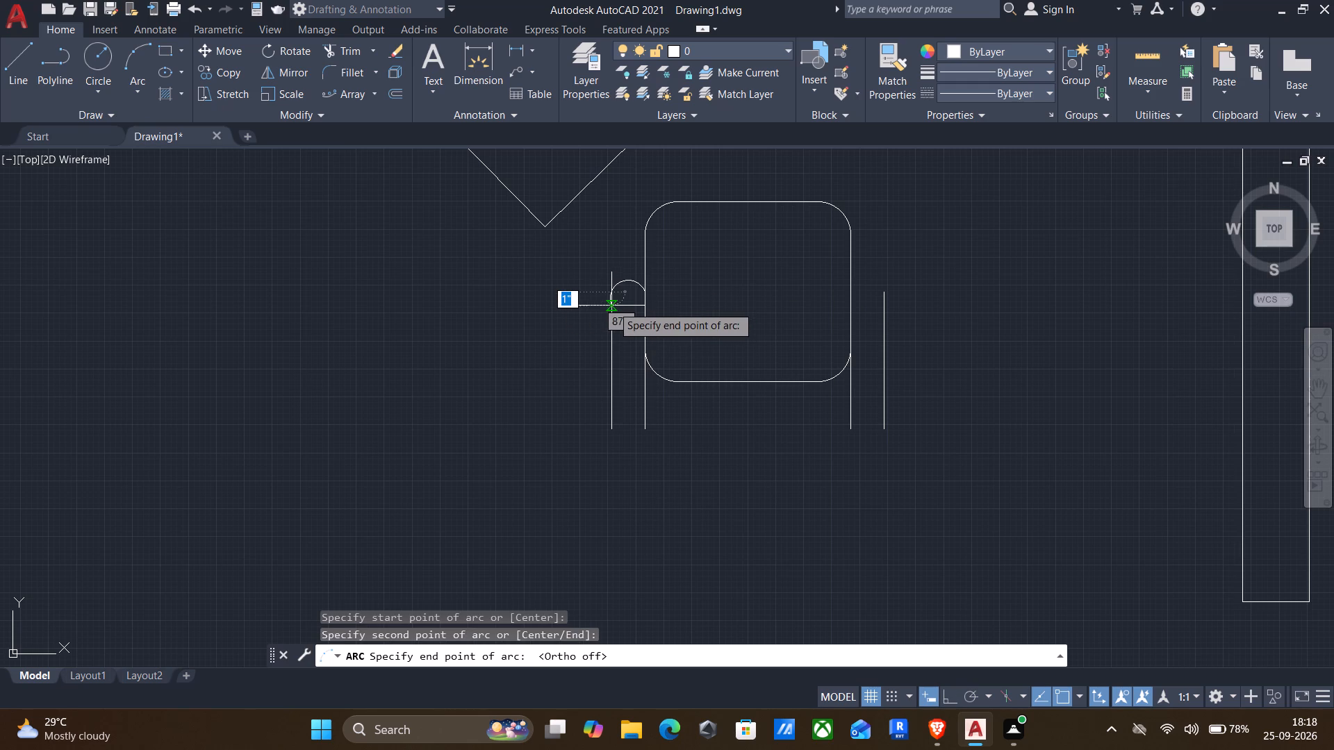
click(611, 306)
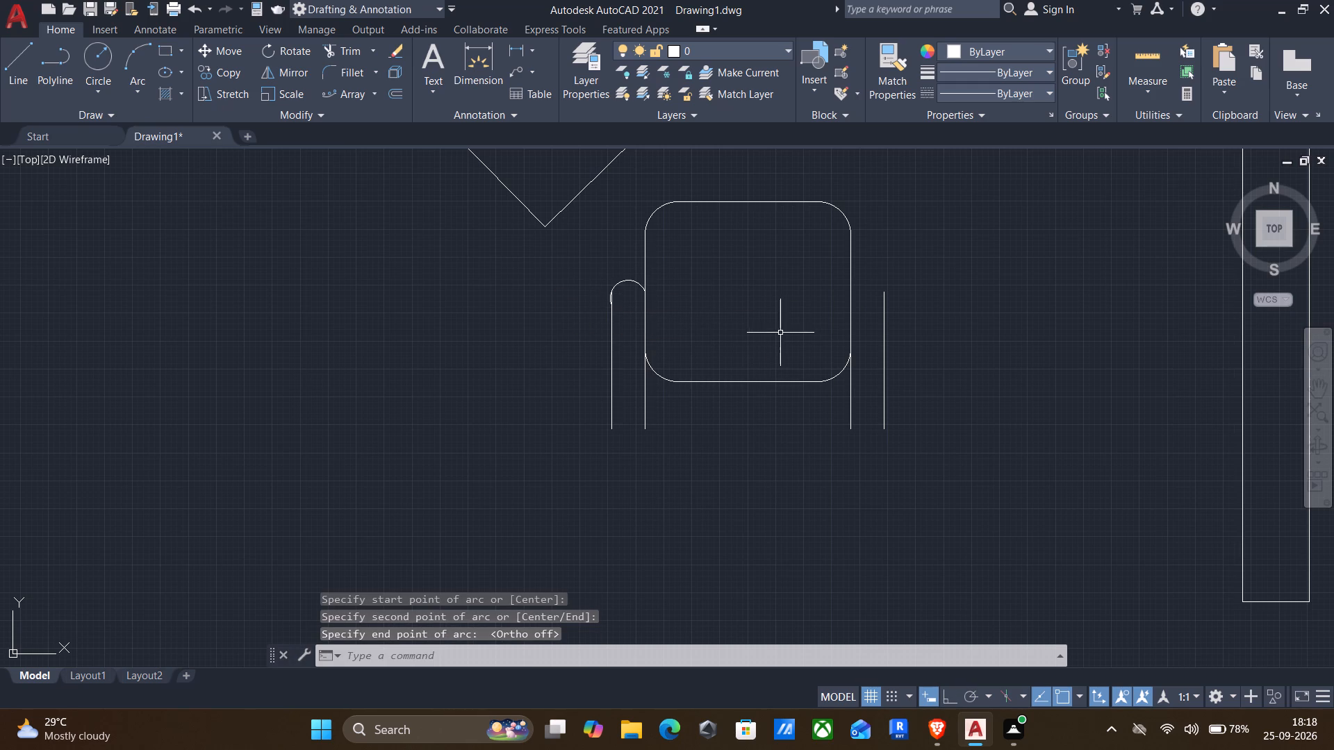
key(Return)
click(884, 296)
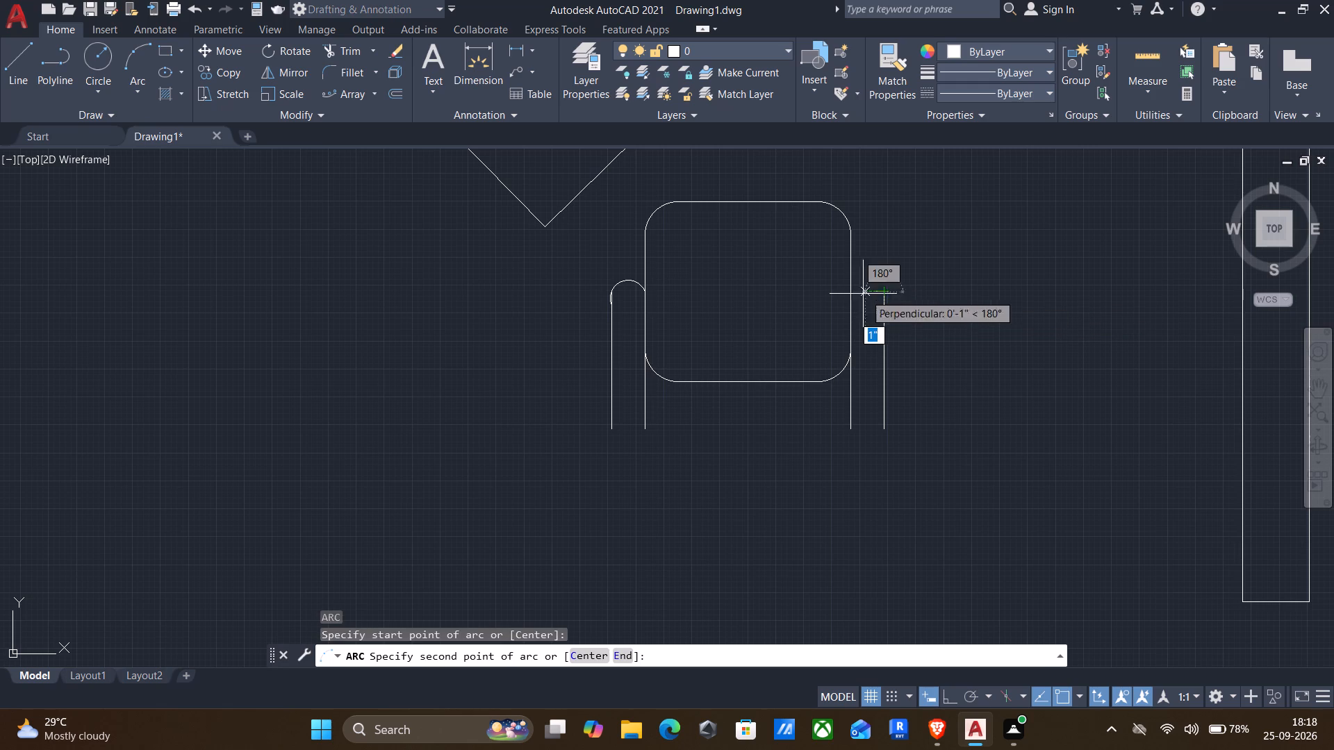
click(846, 290)
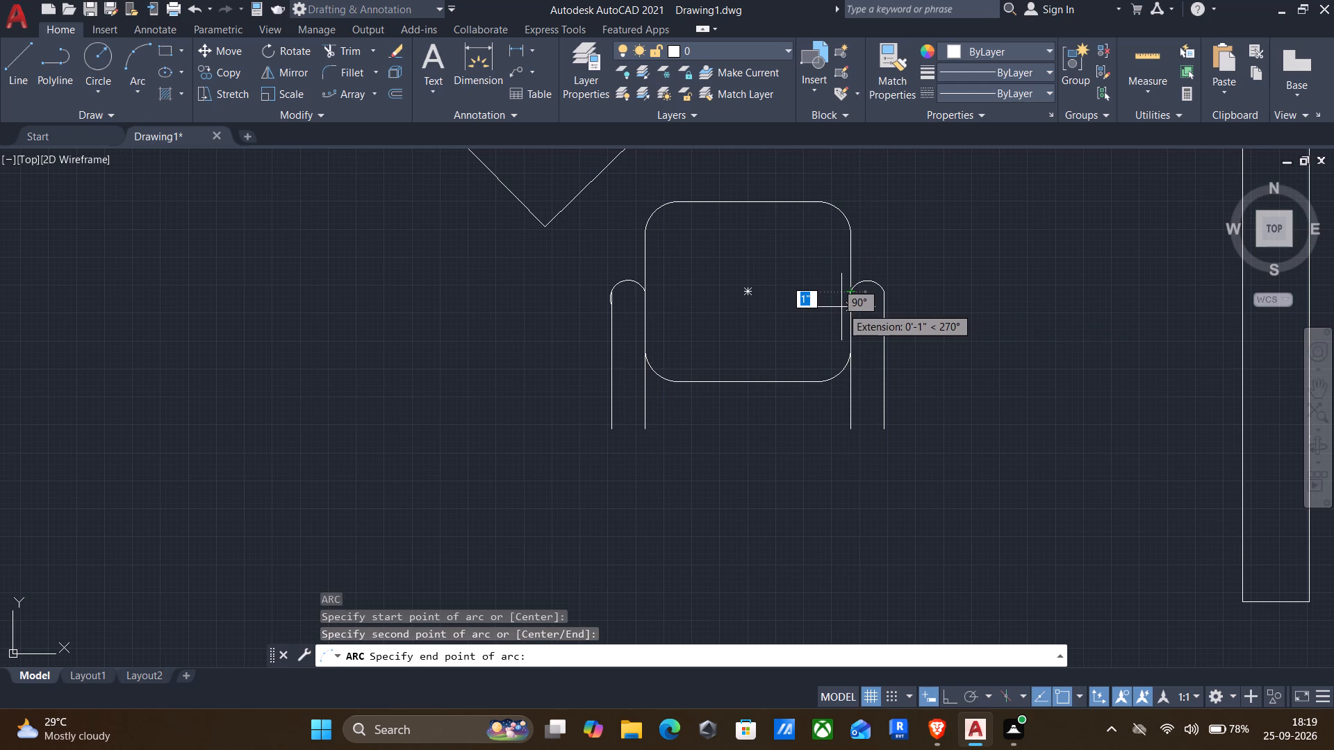
click(841, 307)
Trim the ends of both armrest arcs that overrun the vertical lines.
key(t)
key(r)
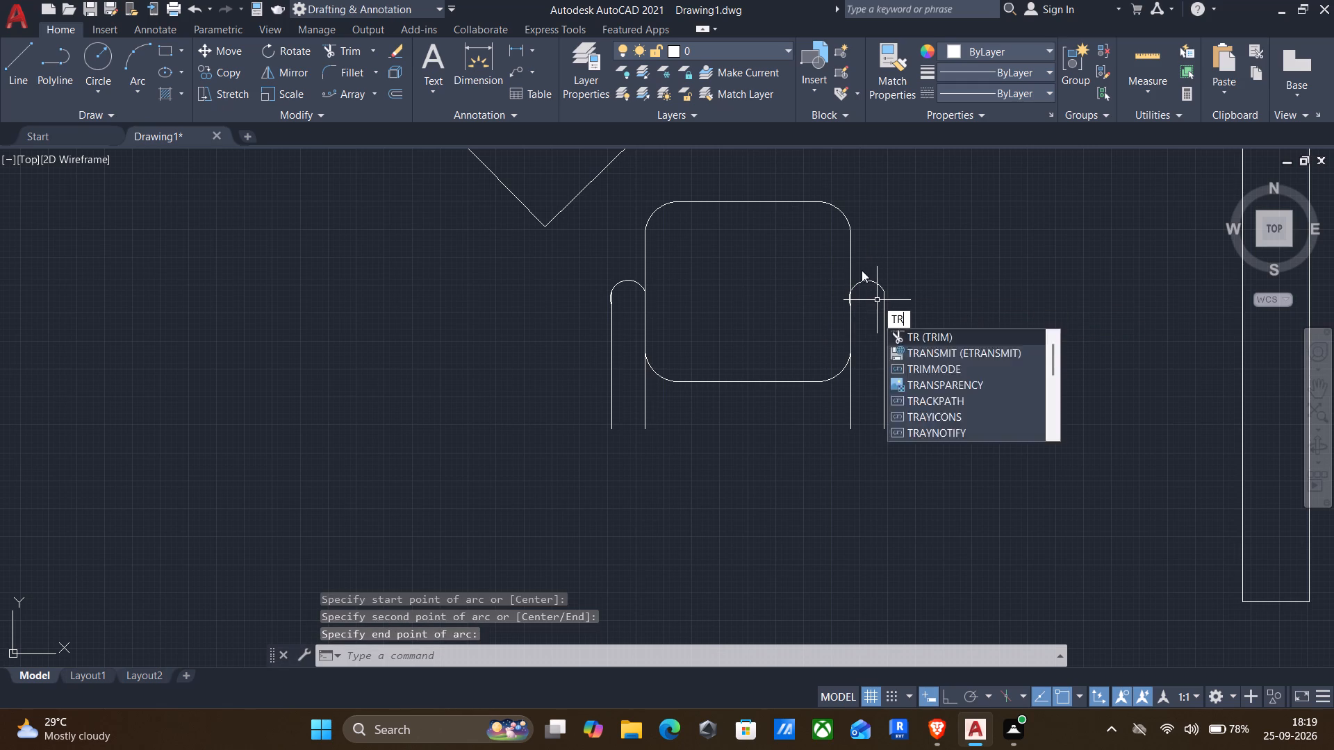
key(Return)
scroll(843, 292, up, 6)
drag(823, 356, 666, 322)
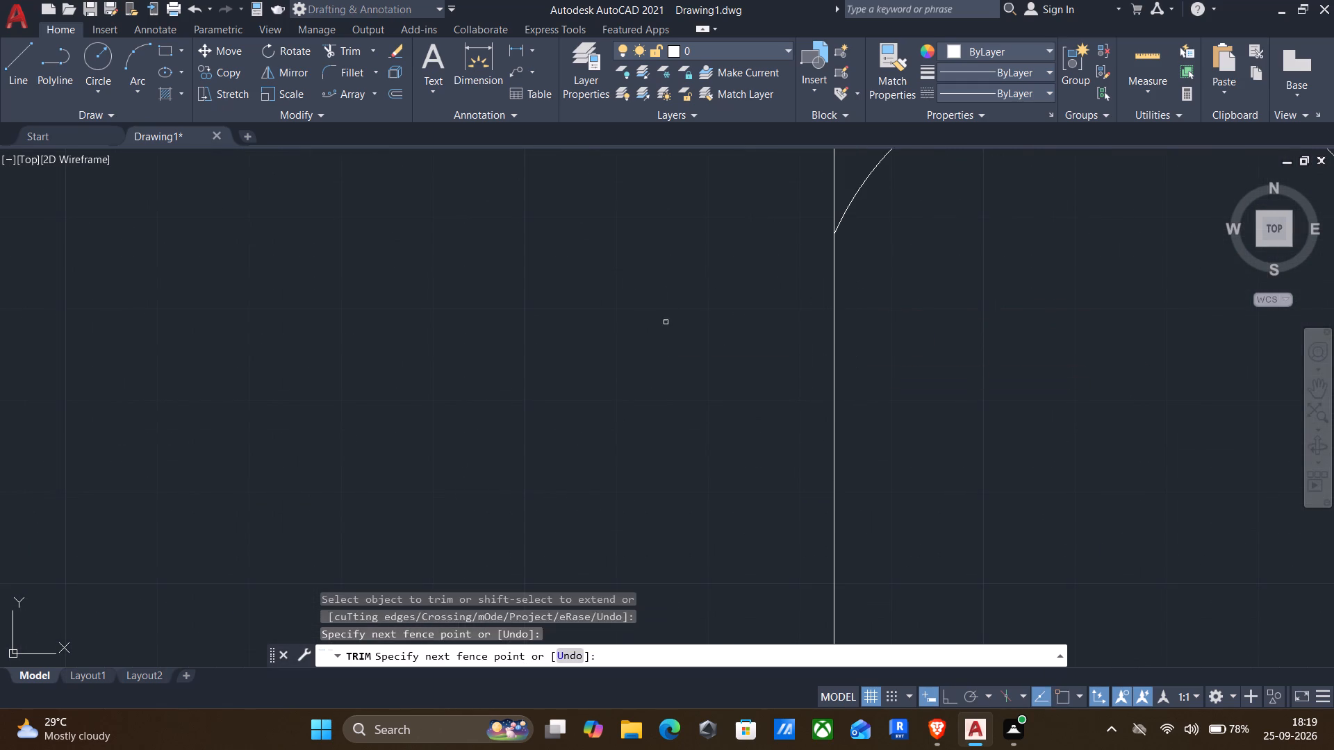
scroll(664, 322, down, 5)
scroll(288, 325, up, 4)
scroll(359, 331, up, 2)
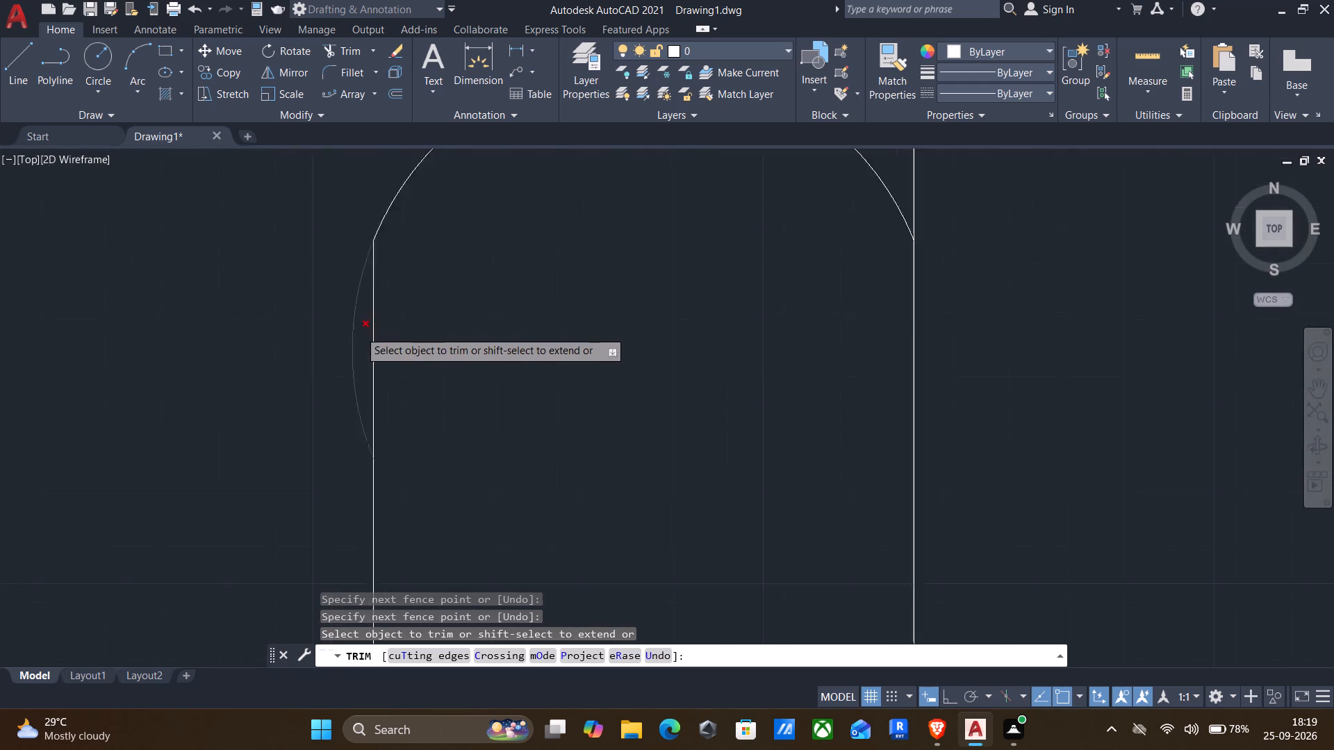
scroll(359, 331, up, 1)
drag(360, 330, 295, 325)
scroll(293, 325, down, 4)
middle_drag(290, 339, 526, 262)
scroll(537, 246, down, 4)
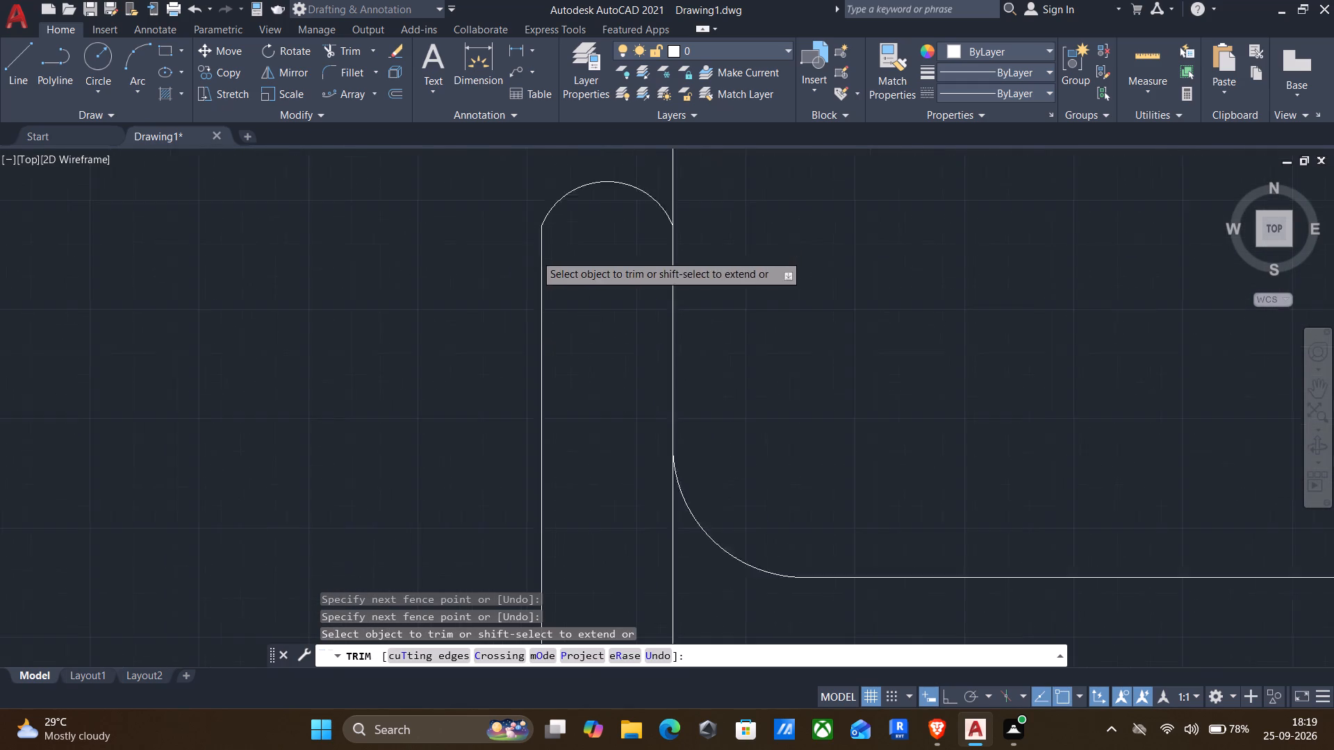
middle_drag(472, 405, 575, 278)
key(Escape)
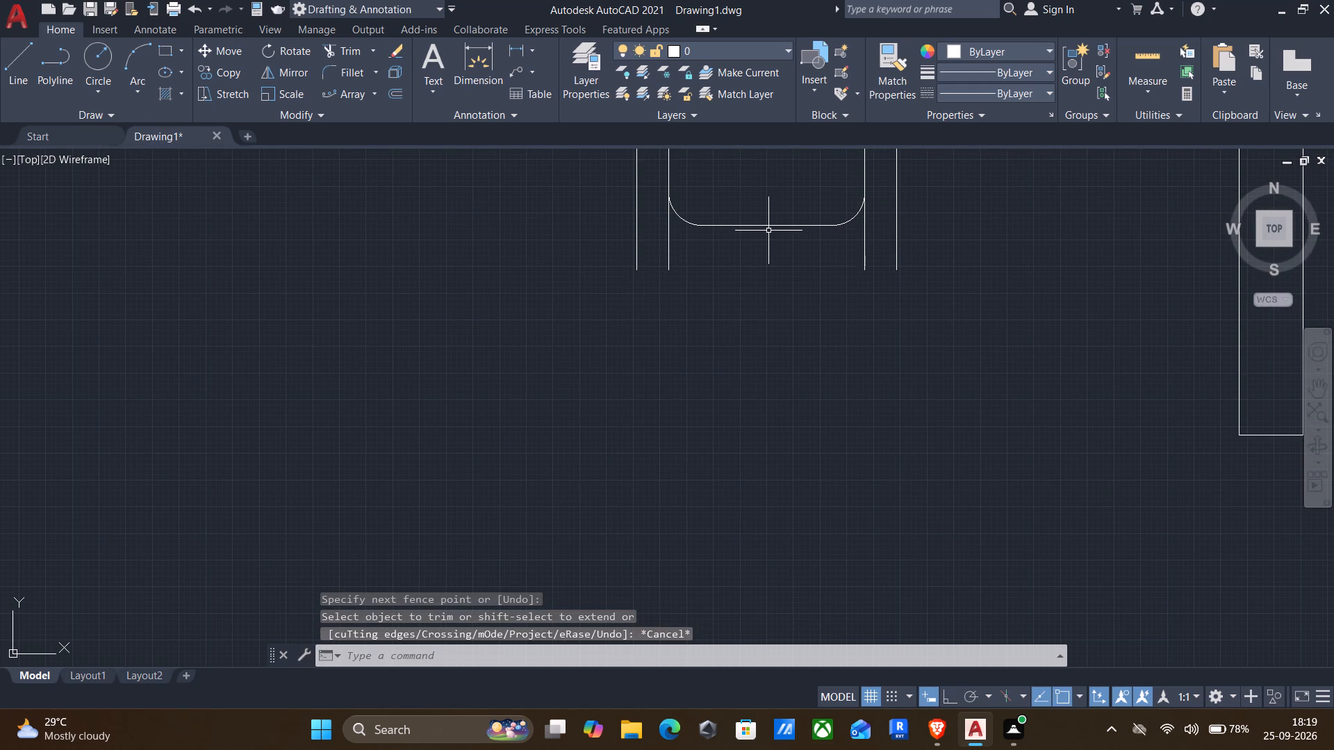
Explode the rounded rectangle of the chair seat.
click(767, 272)
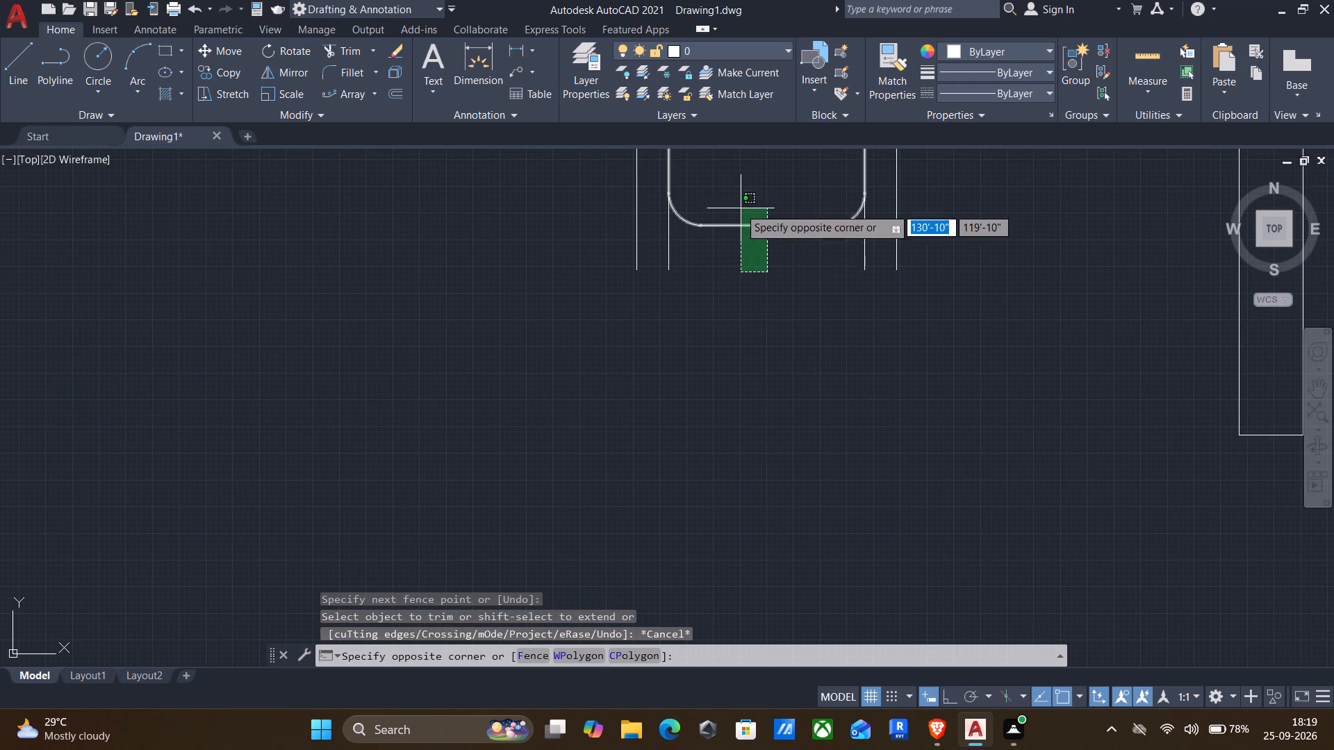
click(732, 201)
key(x)
key(Return)
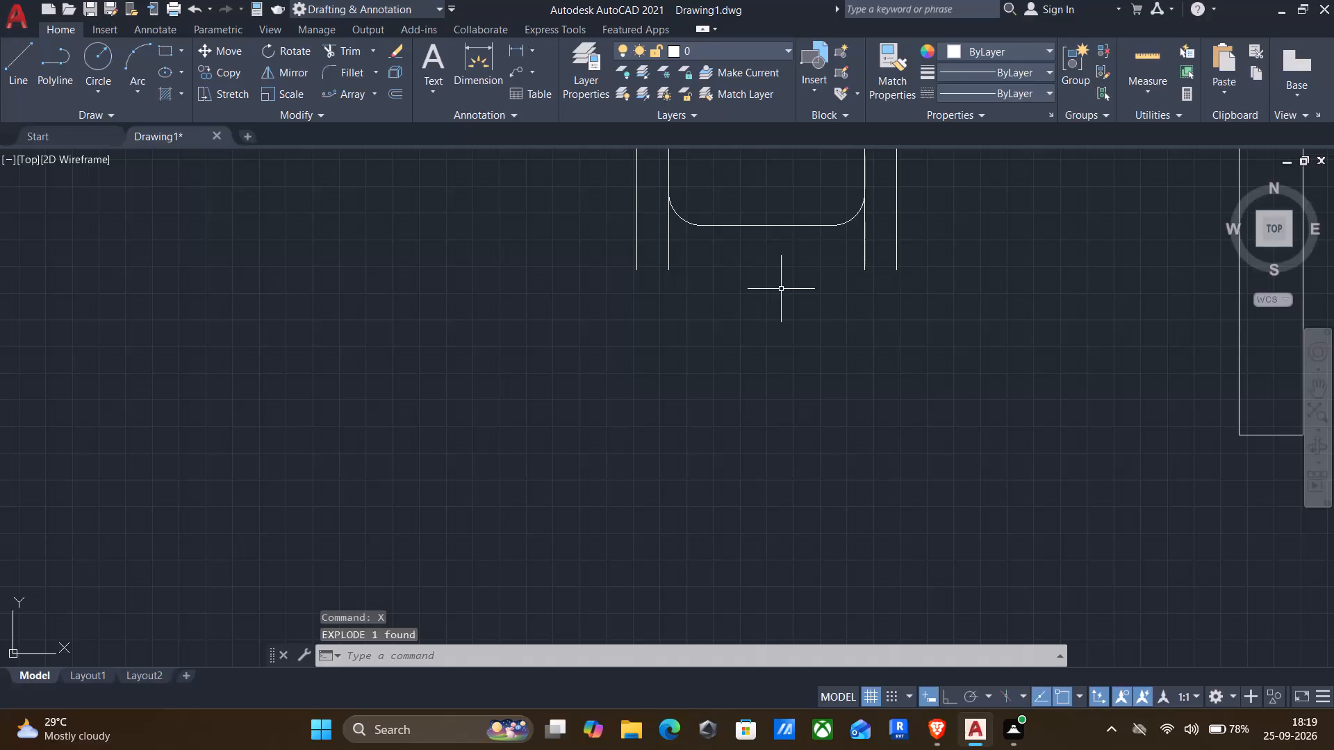
Offset the seat's south edge 3" to the south.
key(o)
key(Return)
drag(802, 203, 798, 219)
click(780, 304)
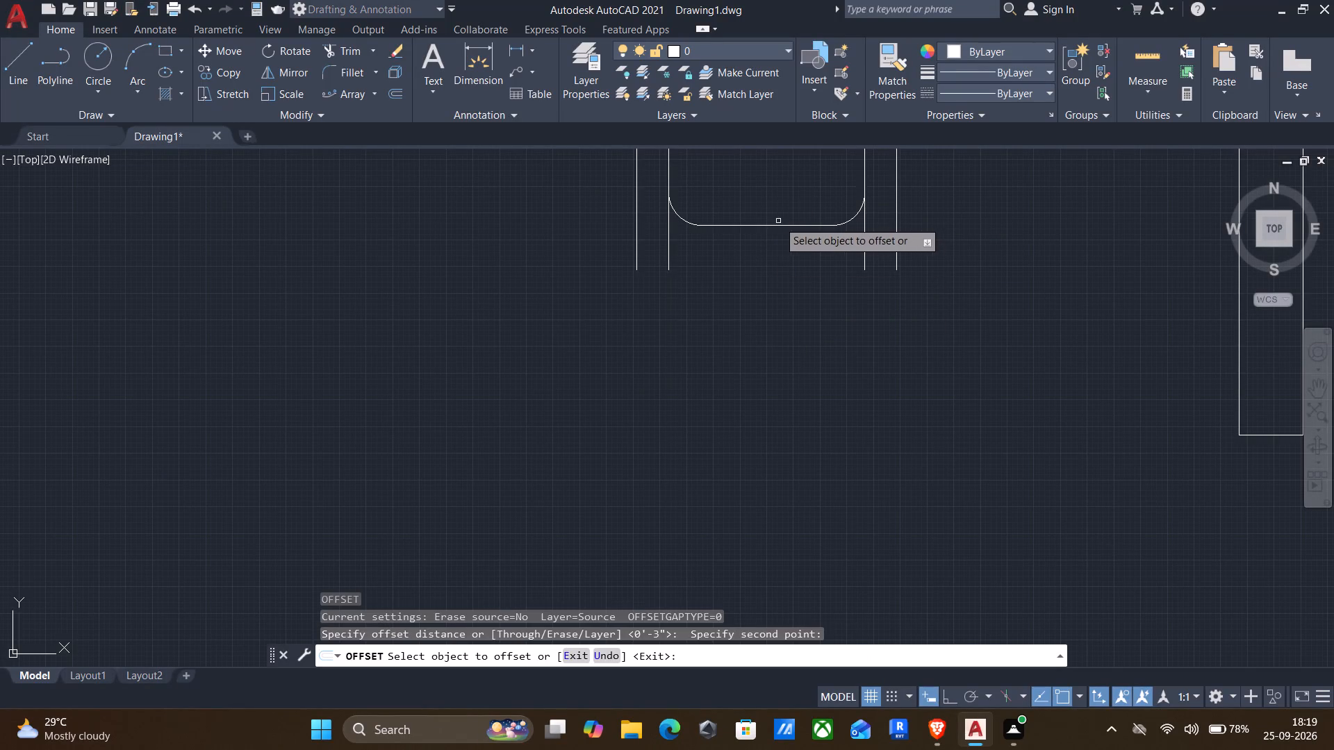
click(773, 226)
text(3")
key(Return)
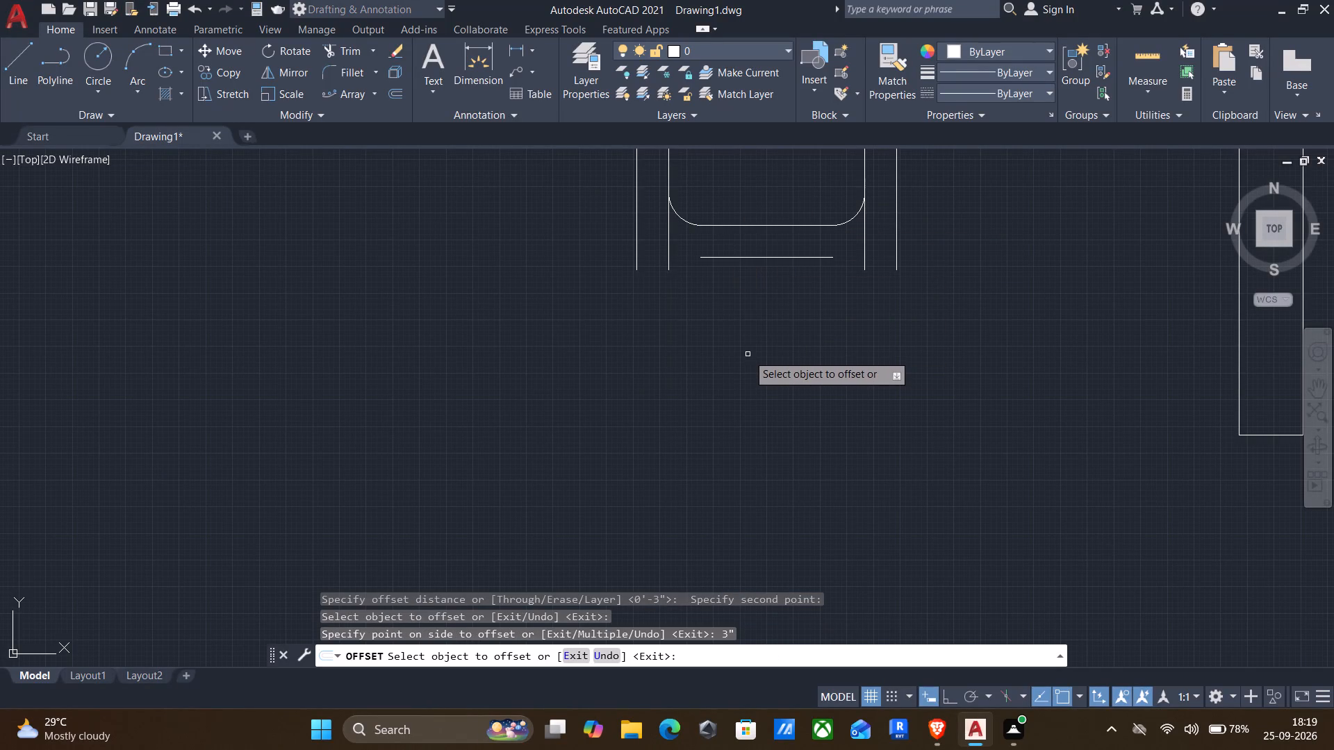
key(Return)
Fillet both ends of the offset south line to the inner vertical armrest lines with the 3" radius.
key(f)
key(Return)
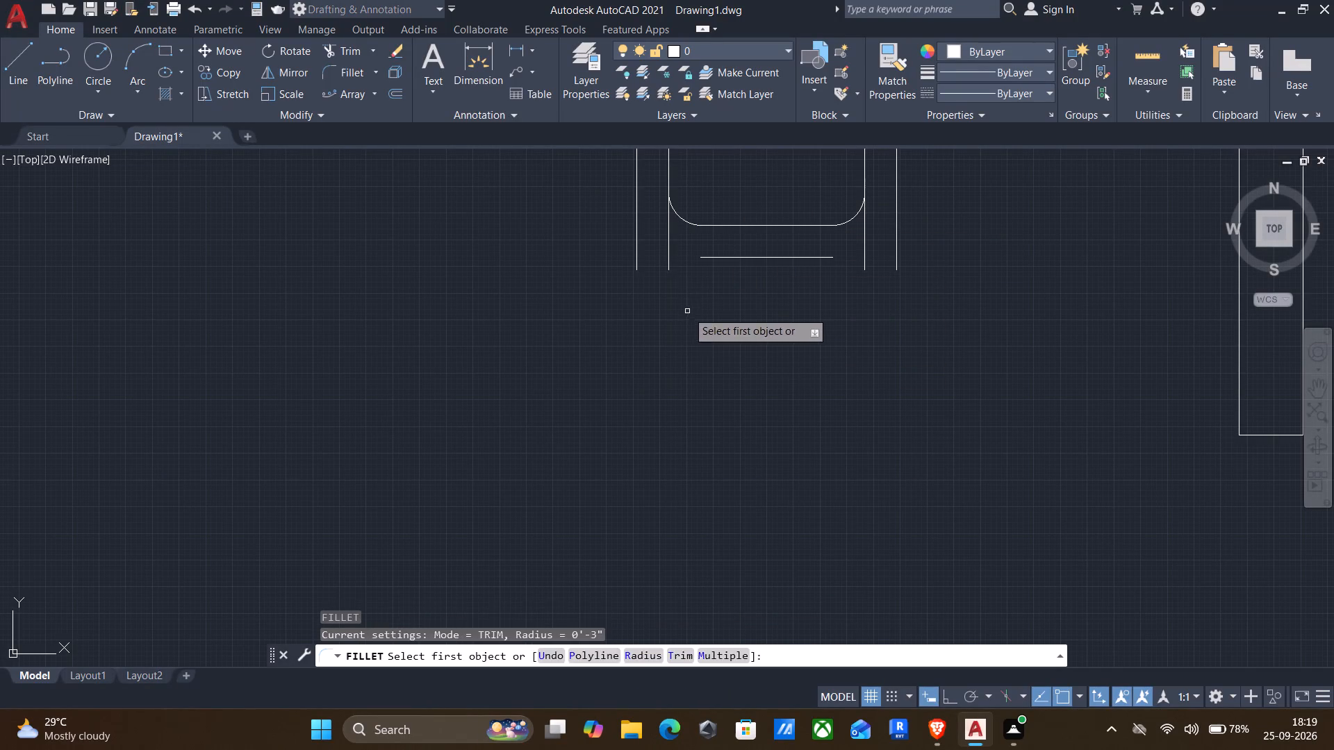
key(Return)
key(f)
key(Return)
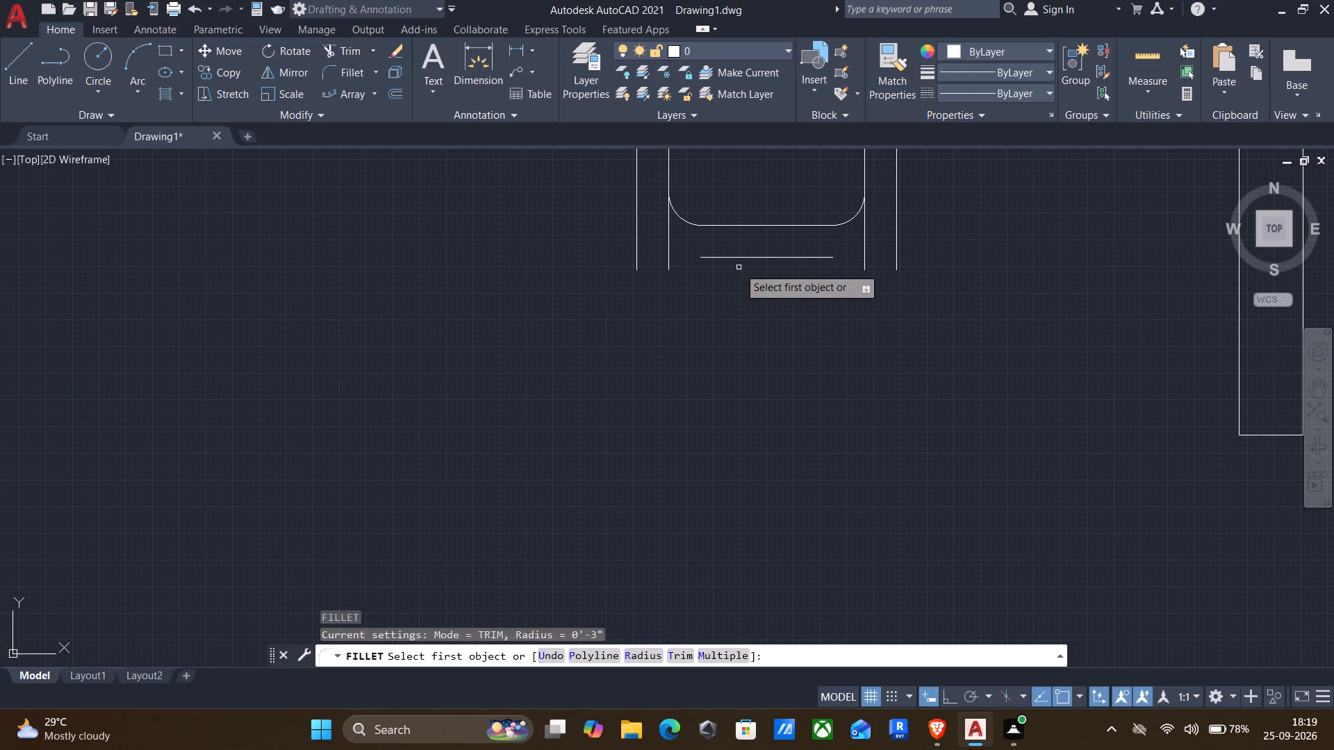
click(750, 252)
click(734, 254)
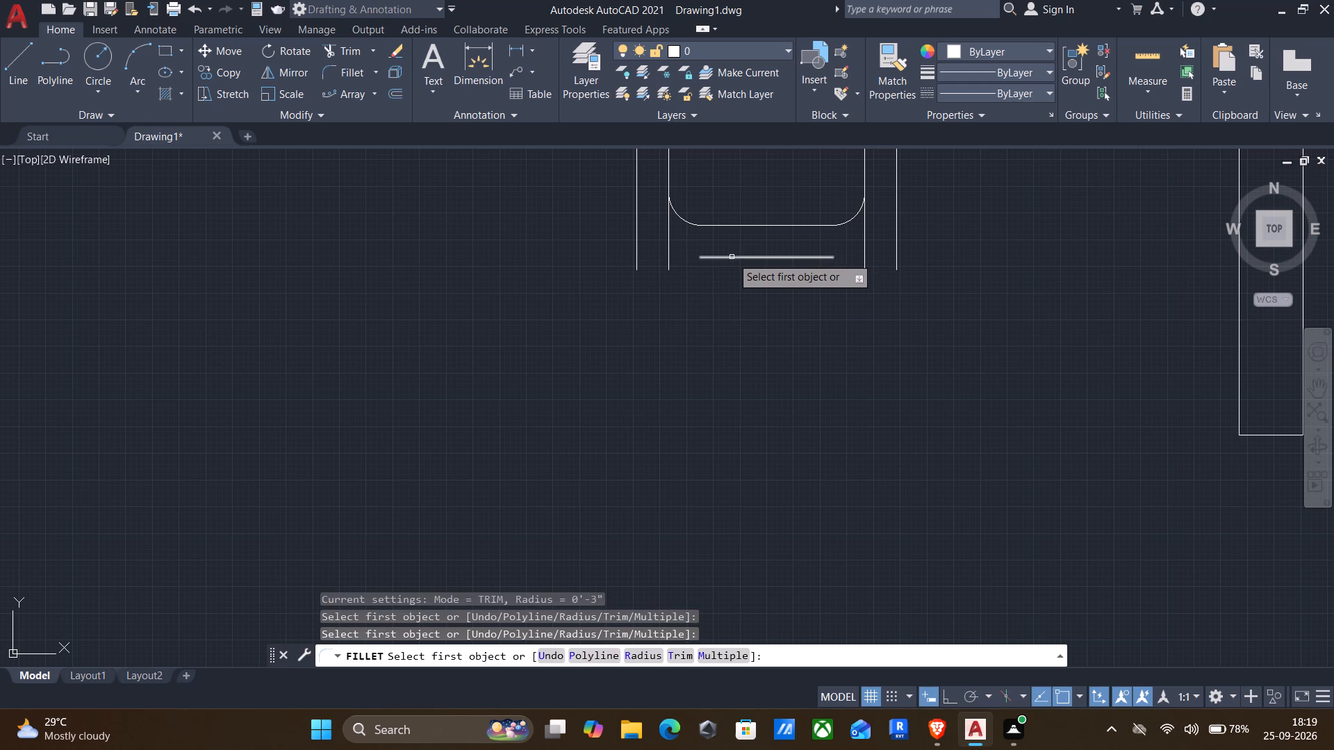
click(732, 257)
click(669, 231)
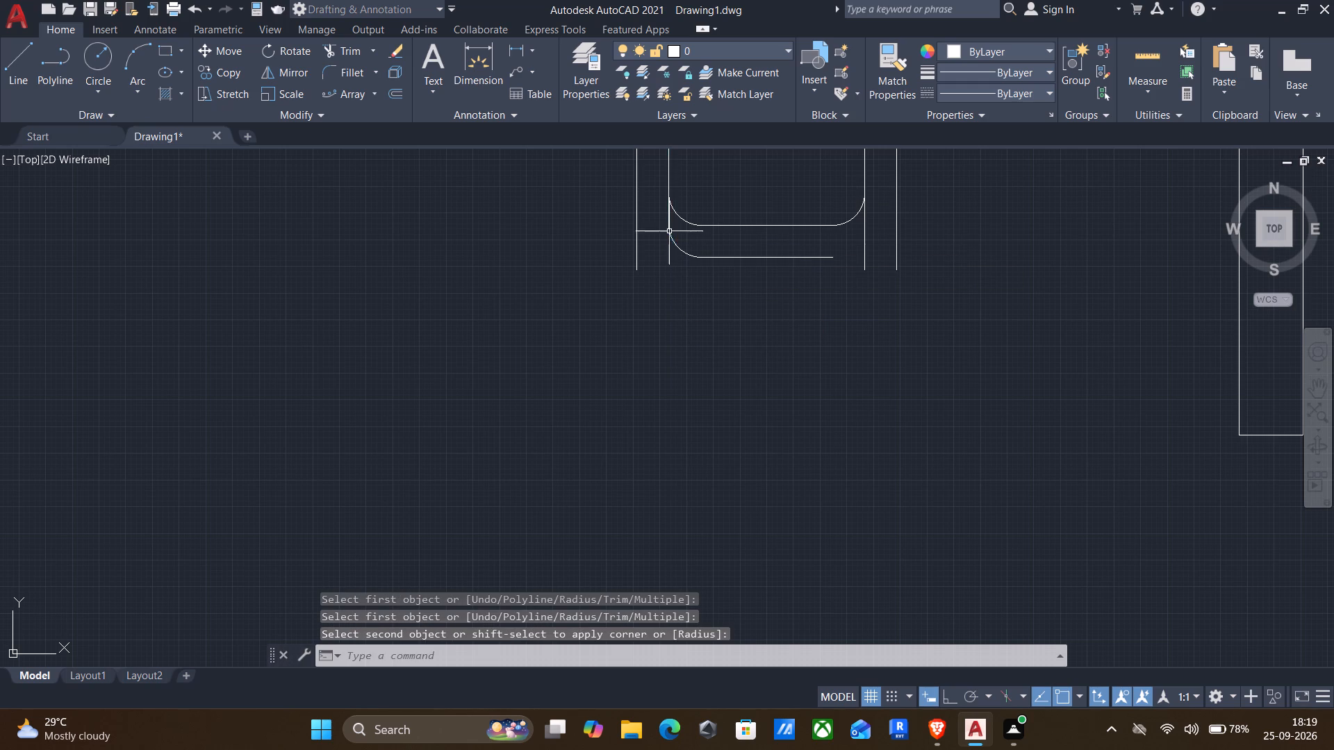
key(Return)
click(823, 260)
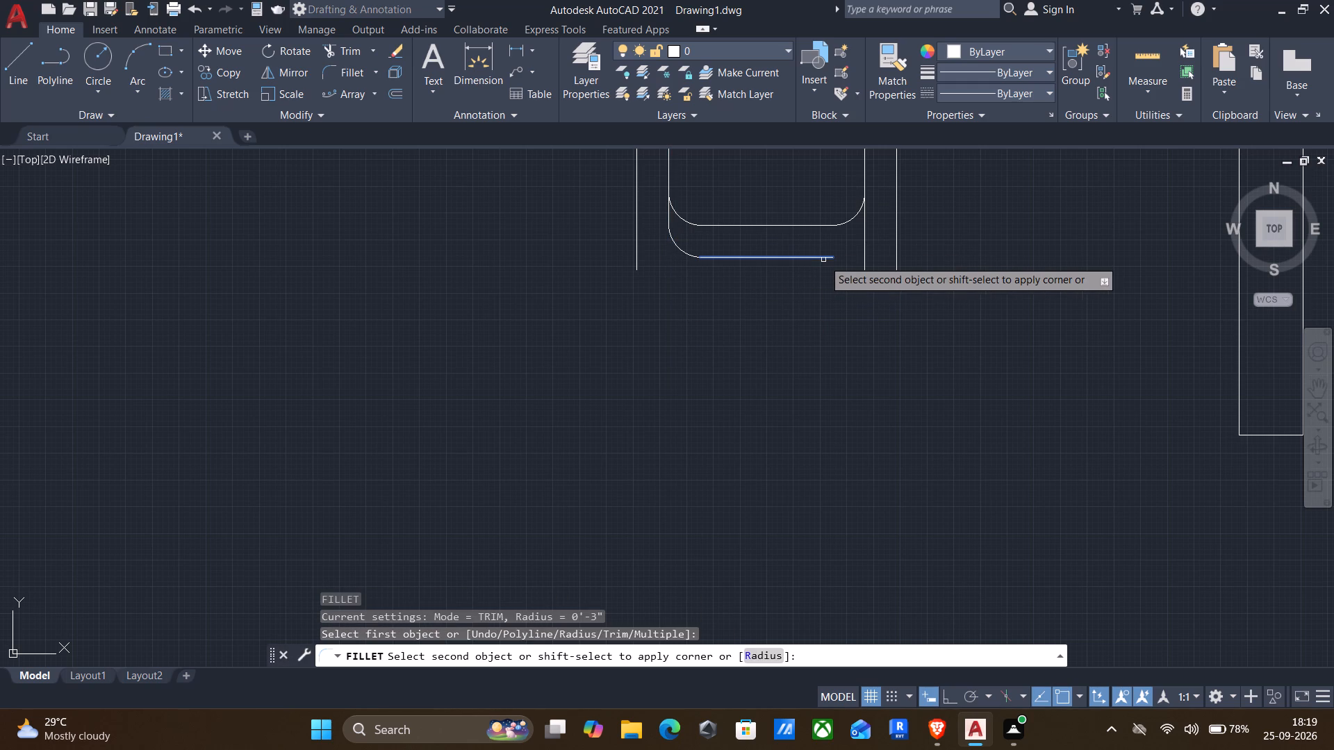
click(866, 235)
key(Return)
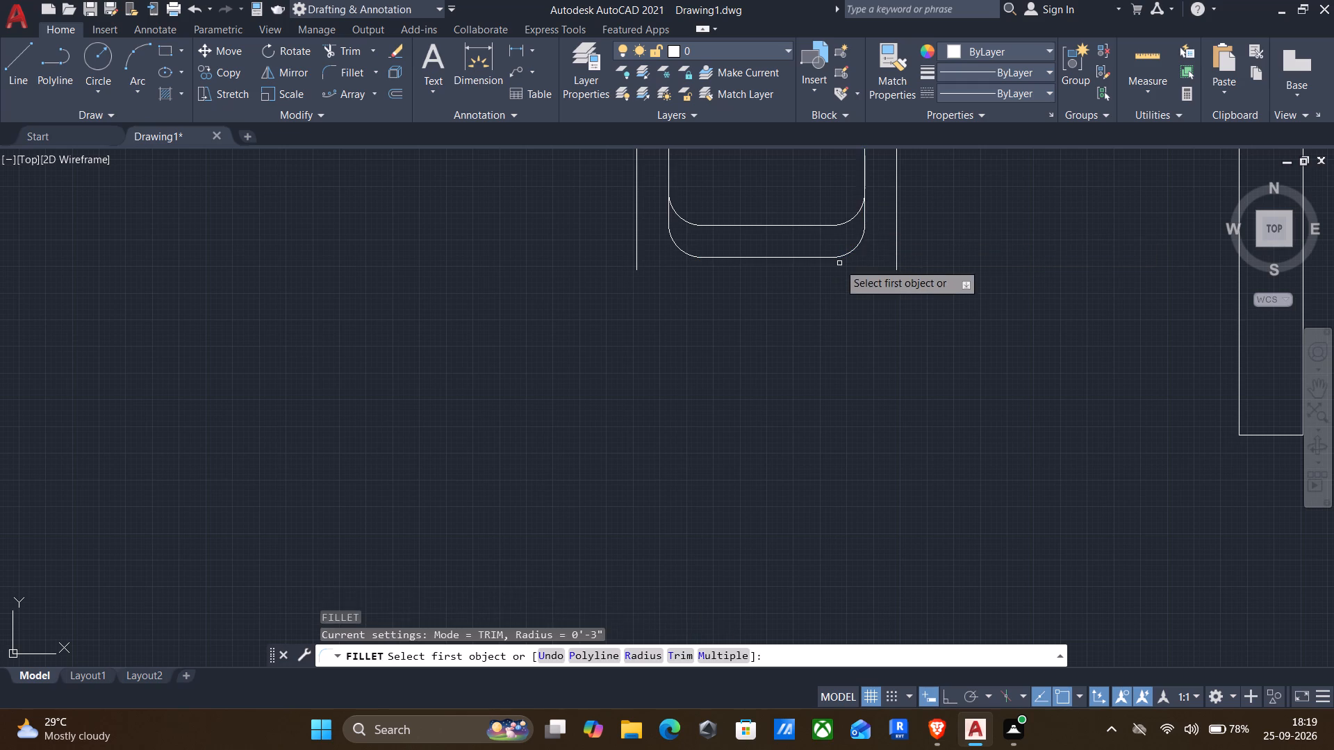
scroll(827, 273, down, 2)
middle_drag(812, 292, 809, 303)
key(Return)
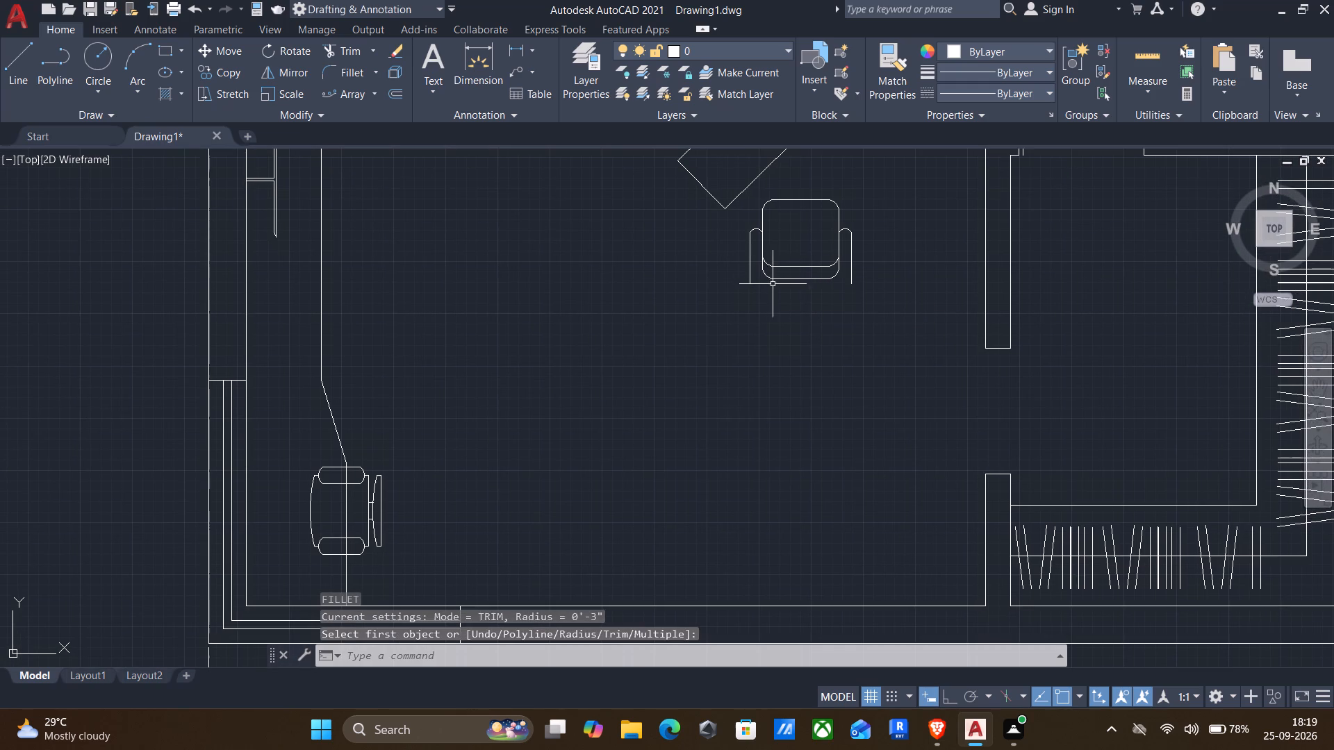
Fillet the same south line to the outer west and east armrest lines with the 3" radius.
key(Return)
click(782, 280)
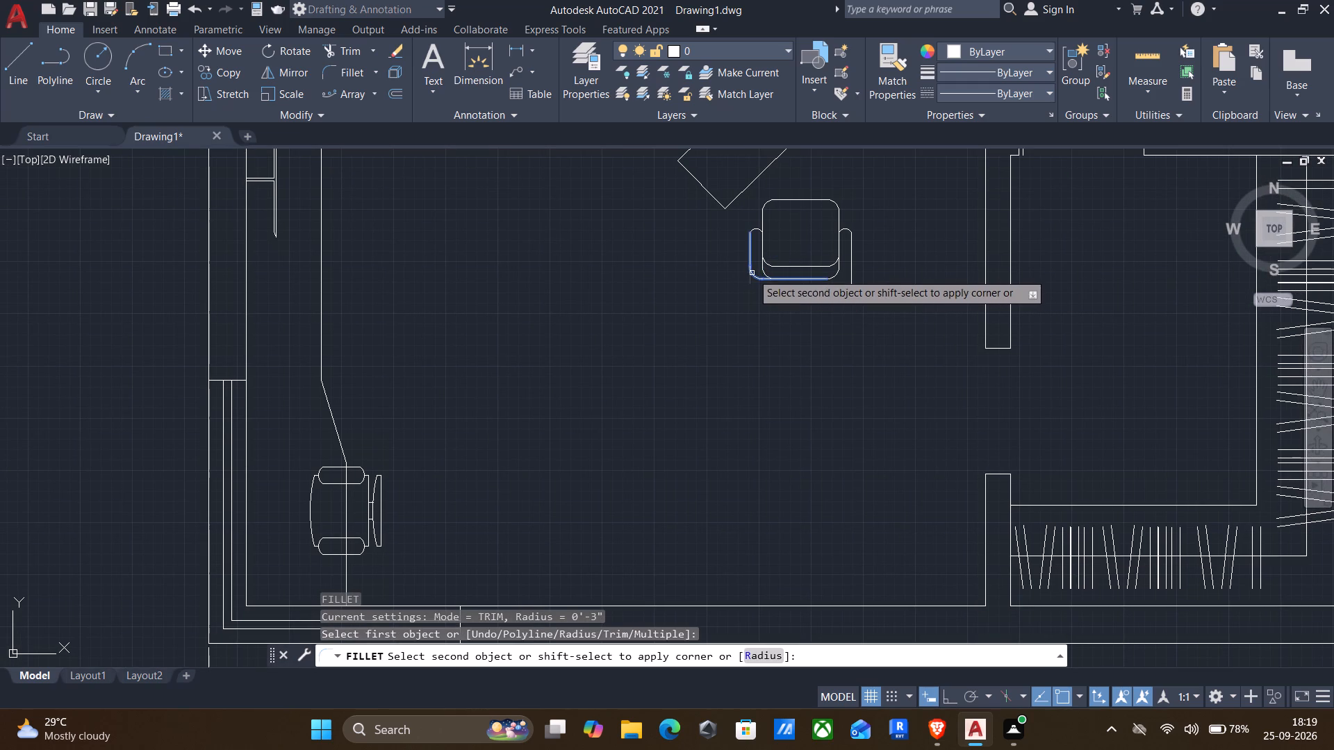
click(751, 273)
key(Return)
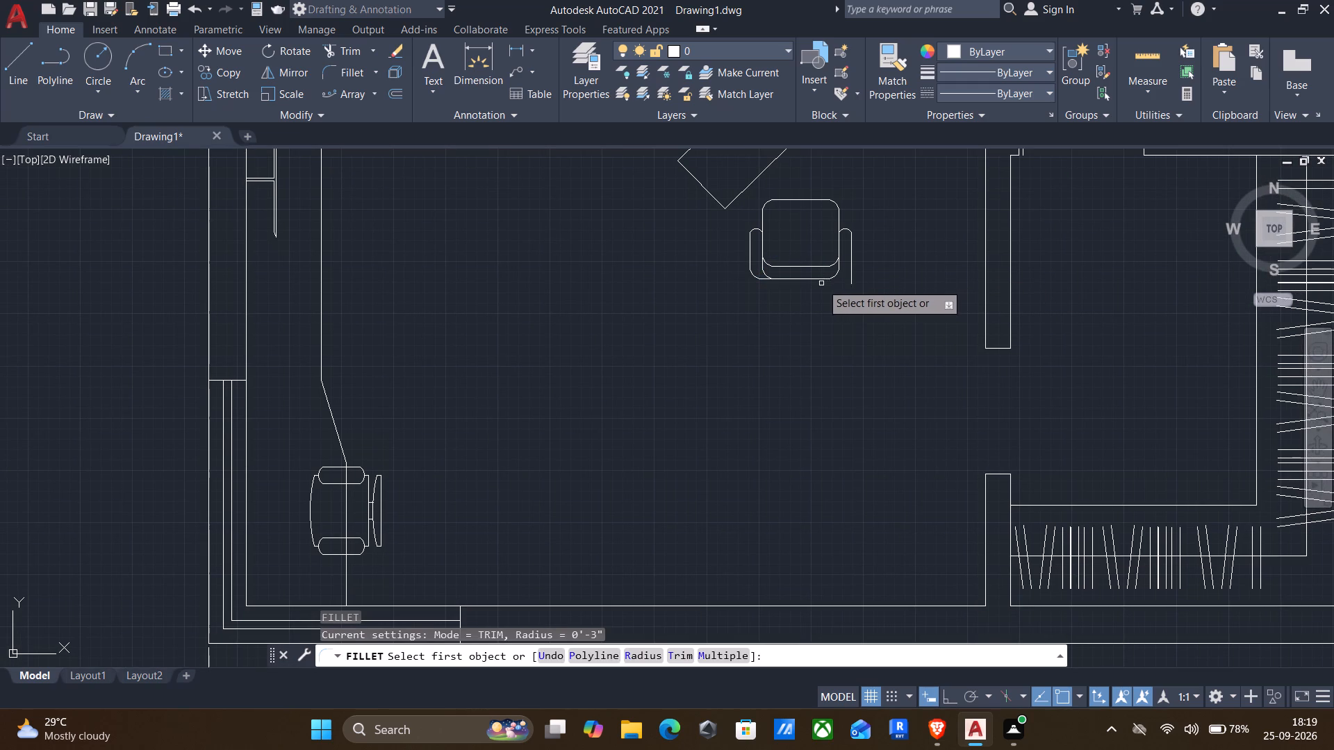
click(812, 281)
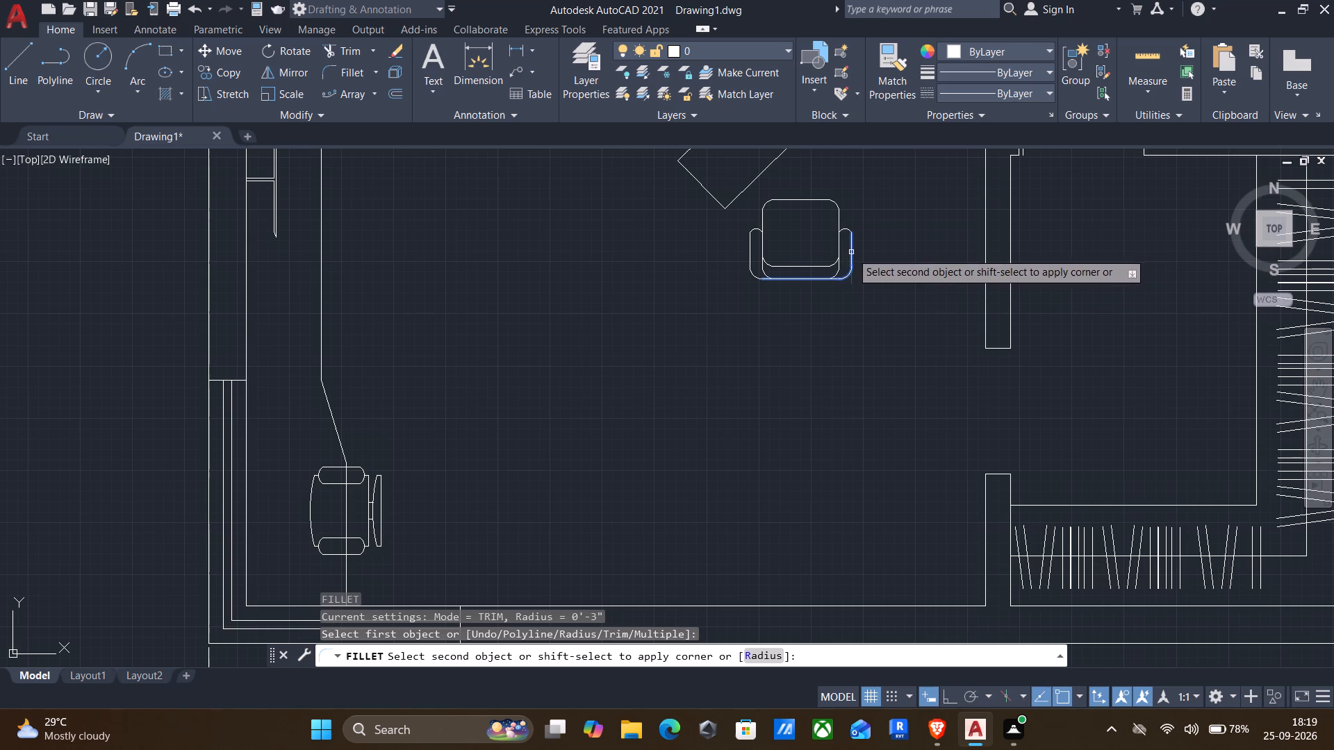
click(852, 251)
Delete the two inner fillet arcs at the chair back's southwest and southeast corners.
middle_drag(759, 315, 751, 341)
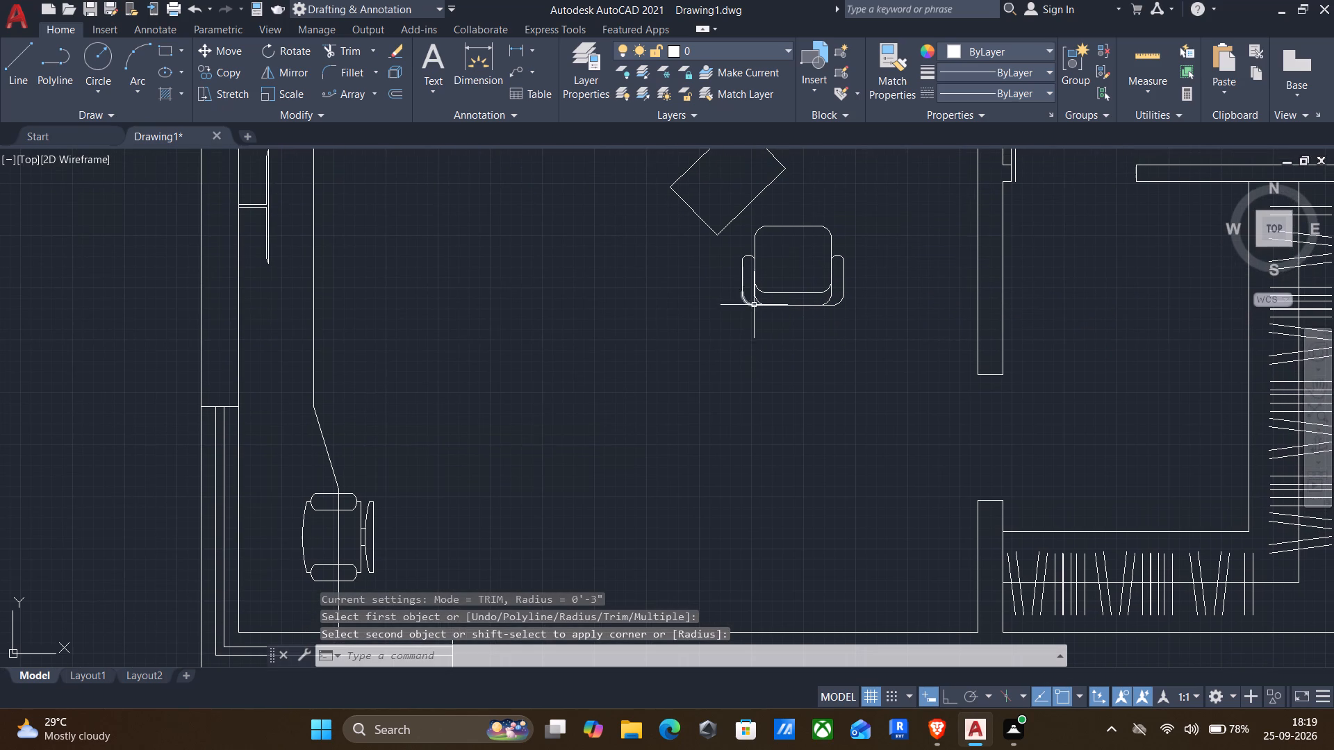
click(755, 291)
key(Delete)
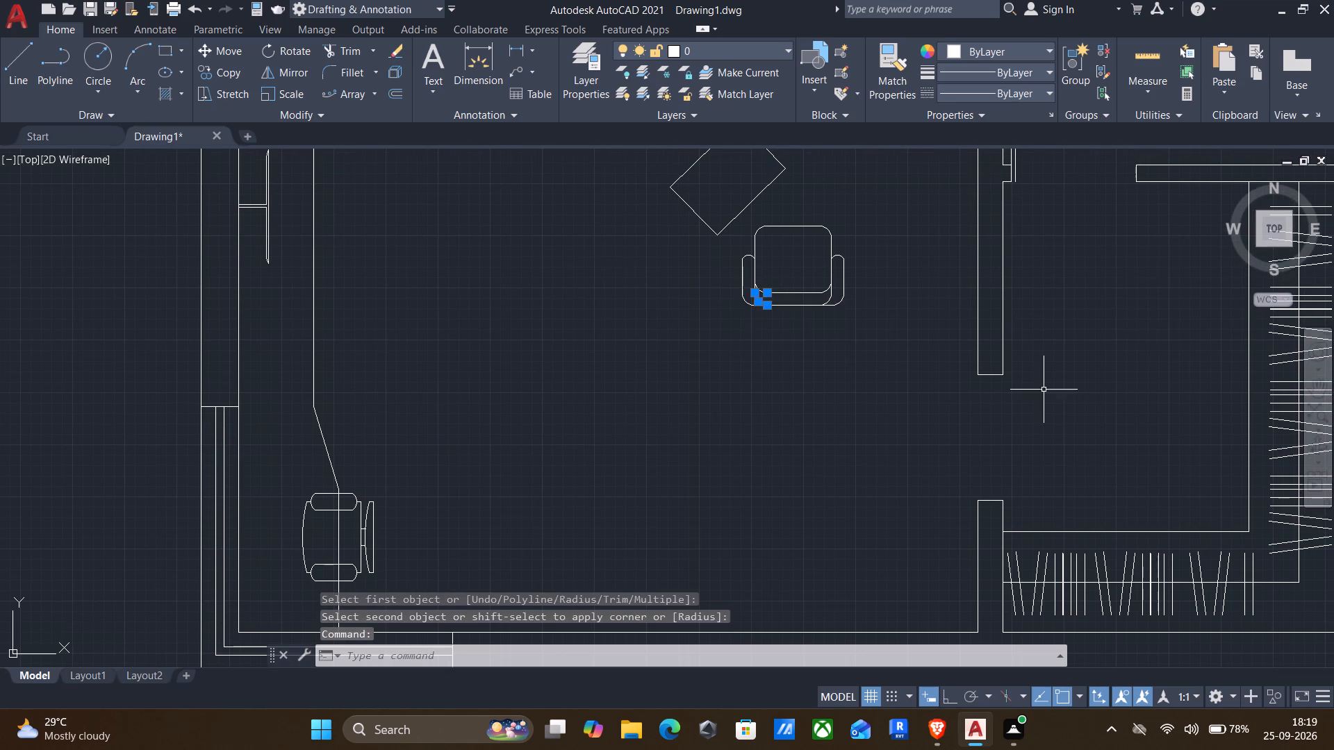
key(Delete)
scroll(846, 314, up, 4)
click(749, 231)
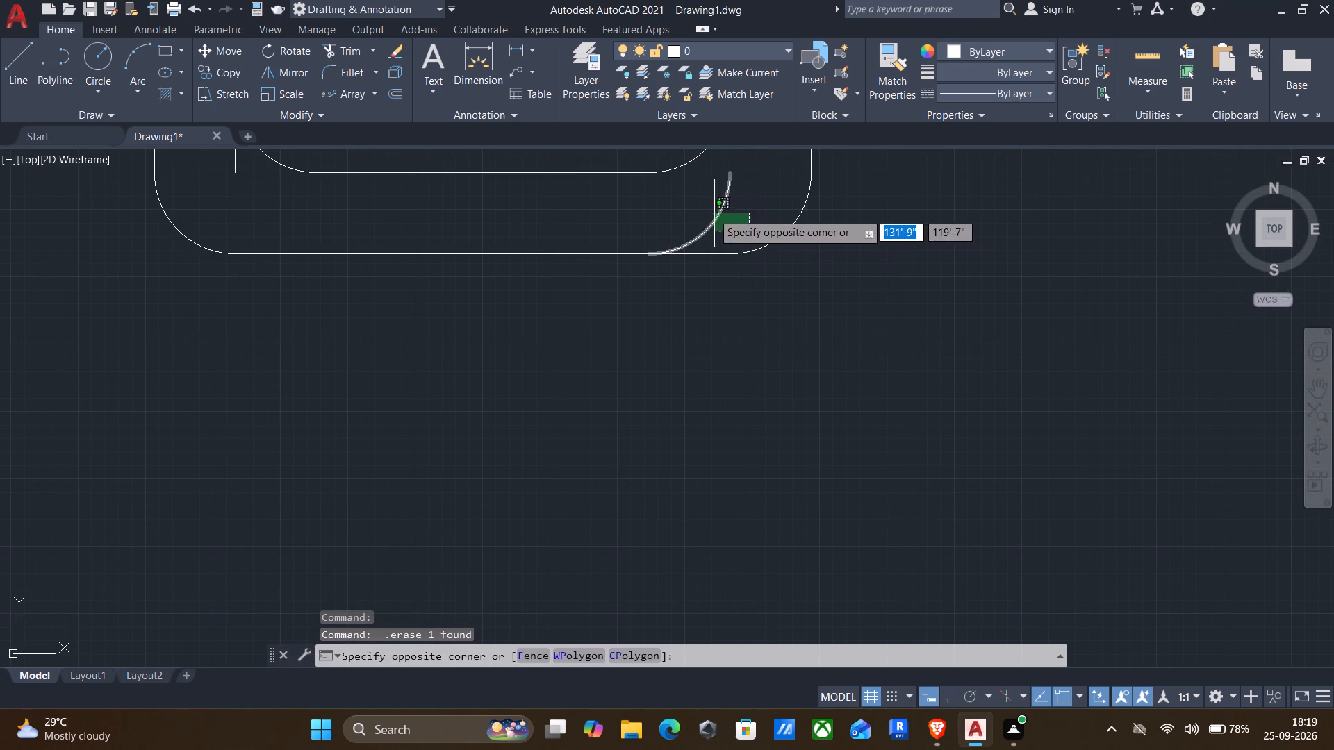
click(702, 211)
key(Delete)
Rotate the whole armchair counterclockwise about its southwest corner so it tilts toward the slanted rectangle.
scroll(703, 253, down, 3)
middle_drag(715, 291, 868, 382)
scroll(879, 385, down, 1)
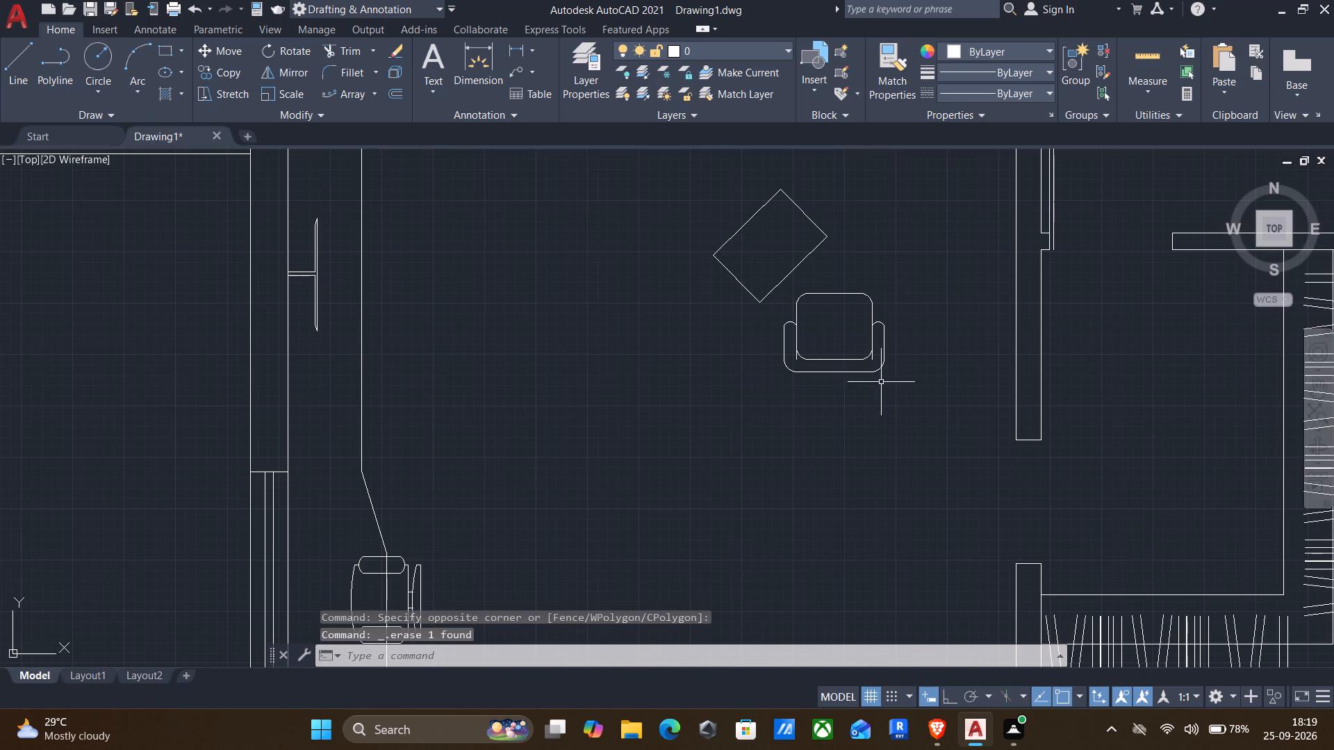
click(949, 428)
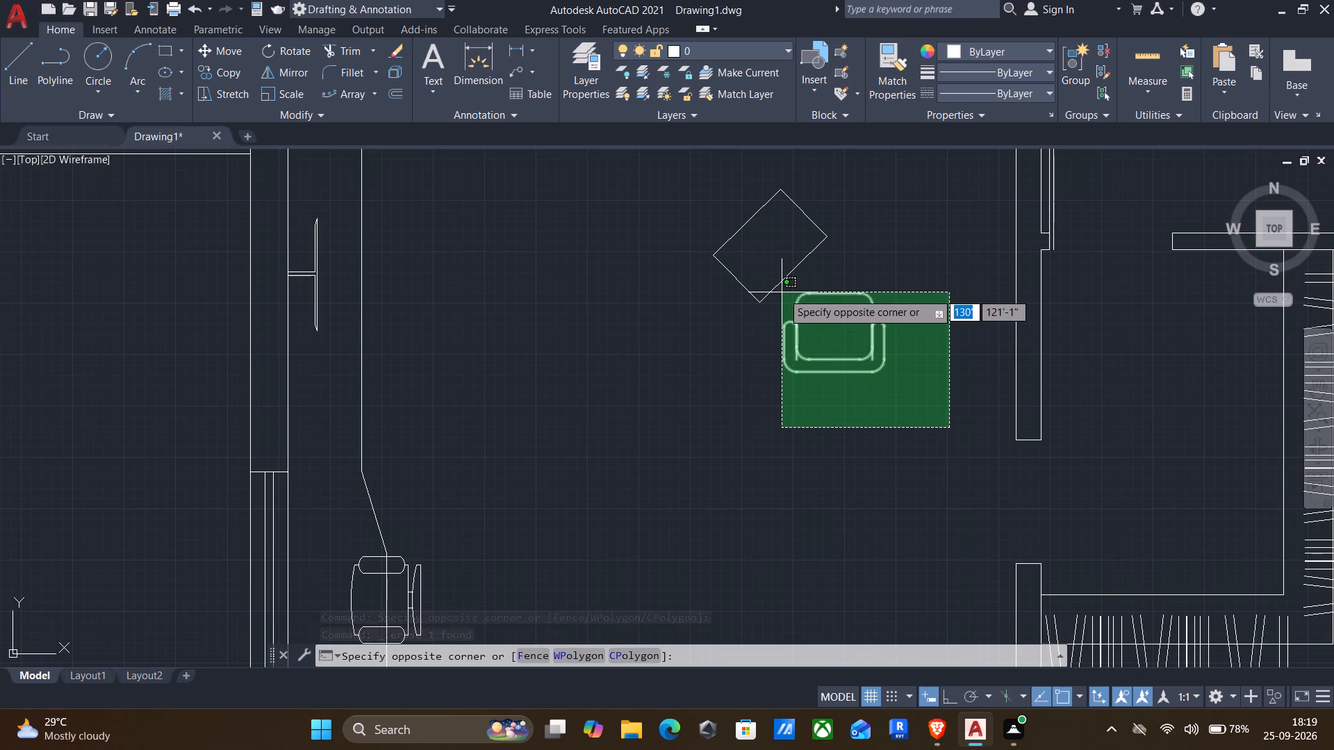
click(782, 291)
key(r)
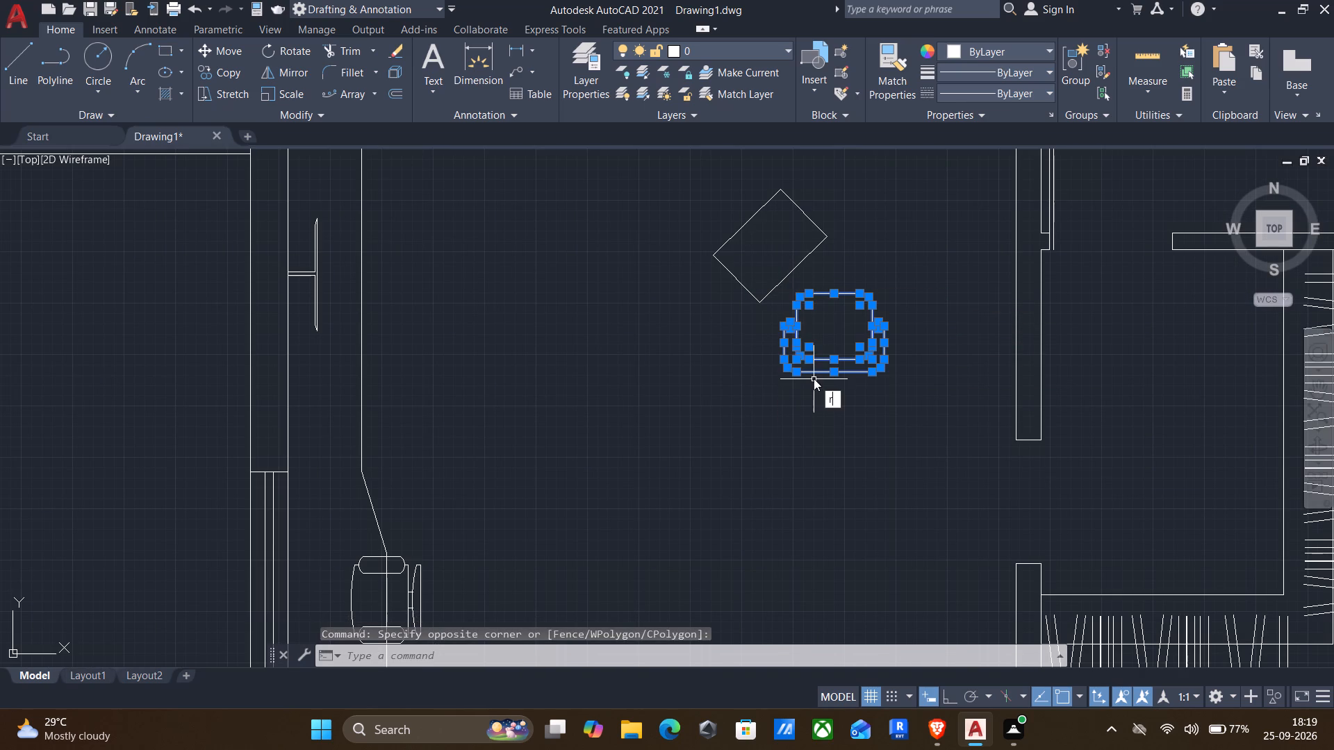
key(o)
key(Return)
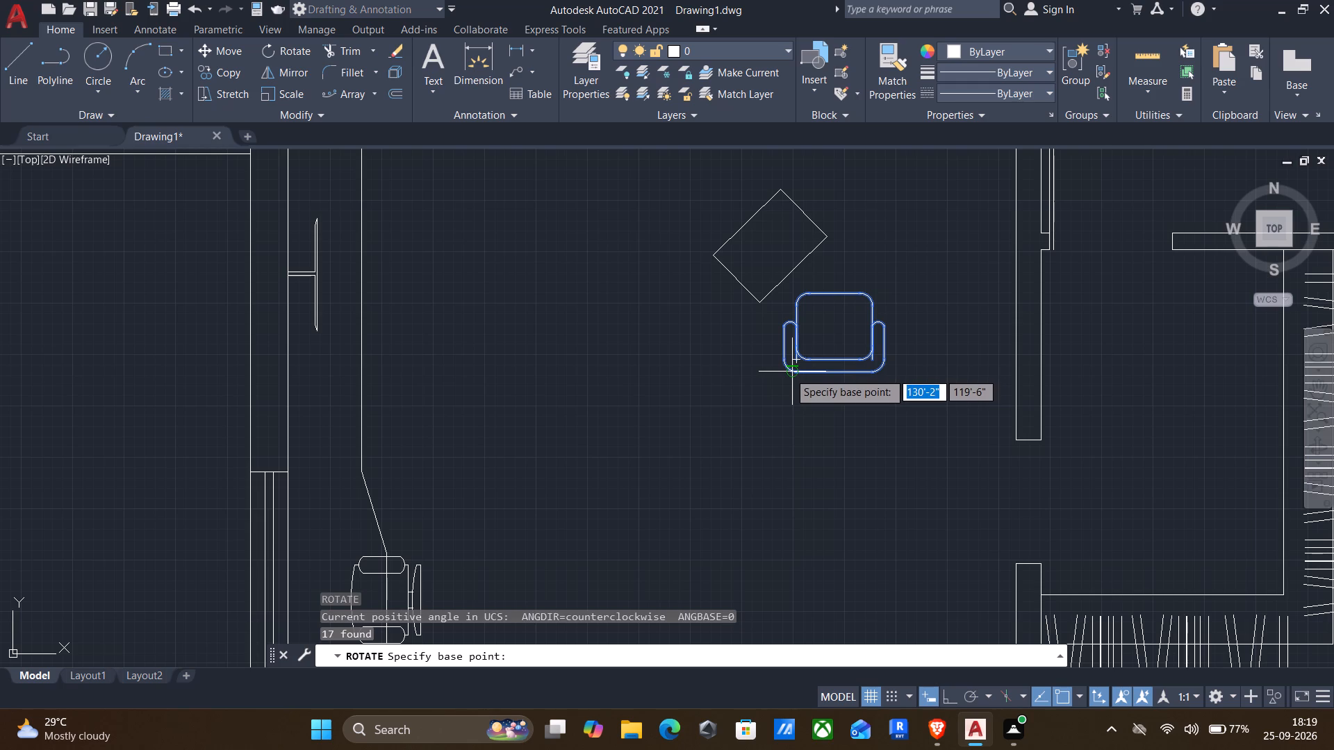
click(789, 372)
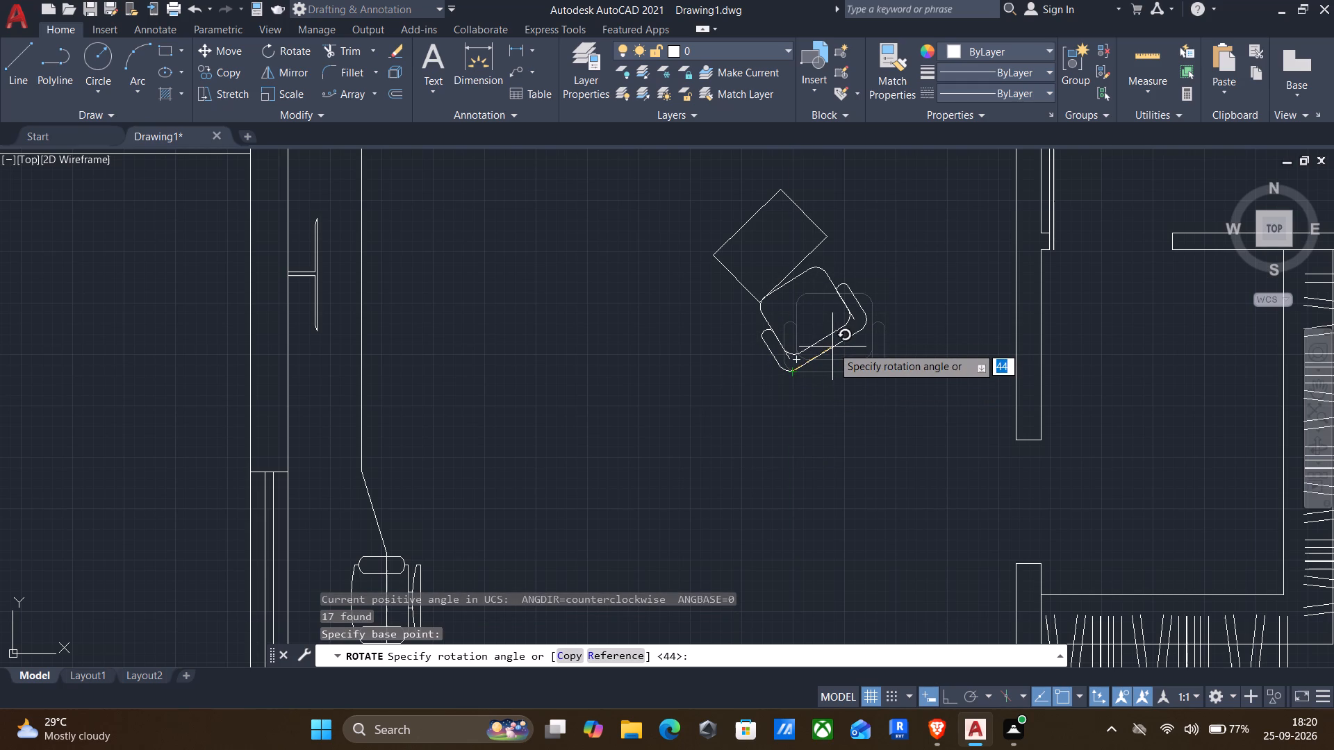
click(832, 347)
Move the slanted rectangle a short distance west-northwest by its south corner, leaving a gap between it and the armchair.
click(720, 284)
double_click(731, 260)
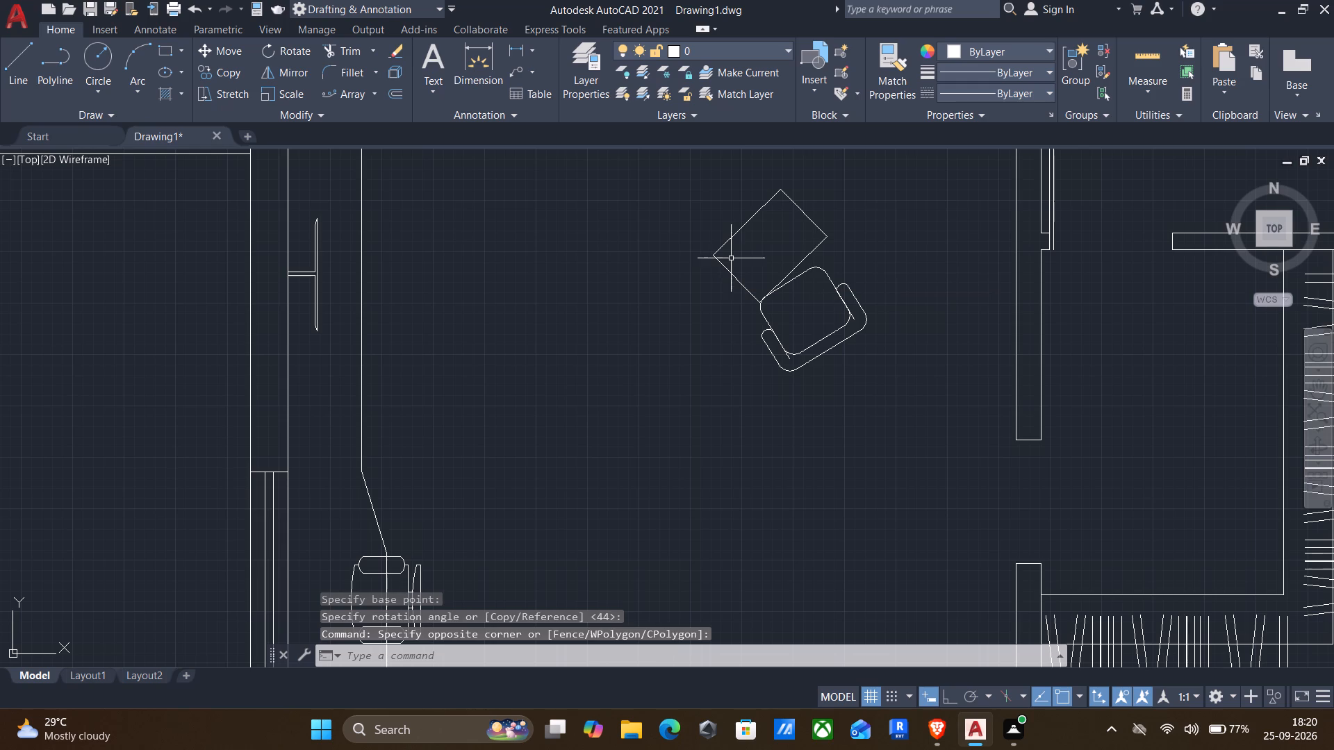
click(706, 229)
double_click(742, 265)
click(713, 228)
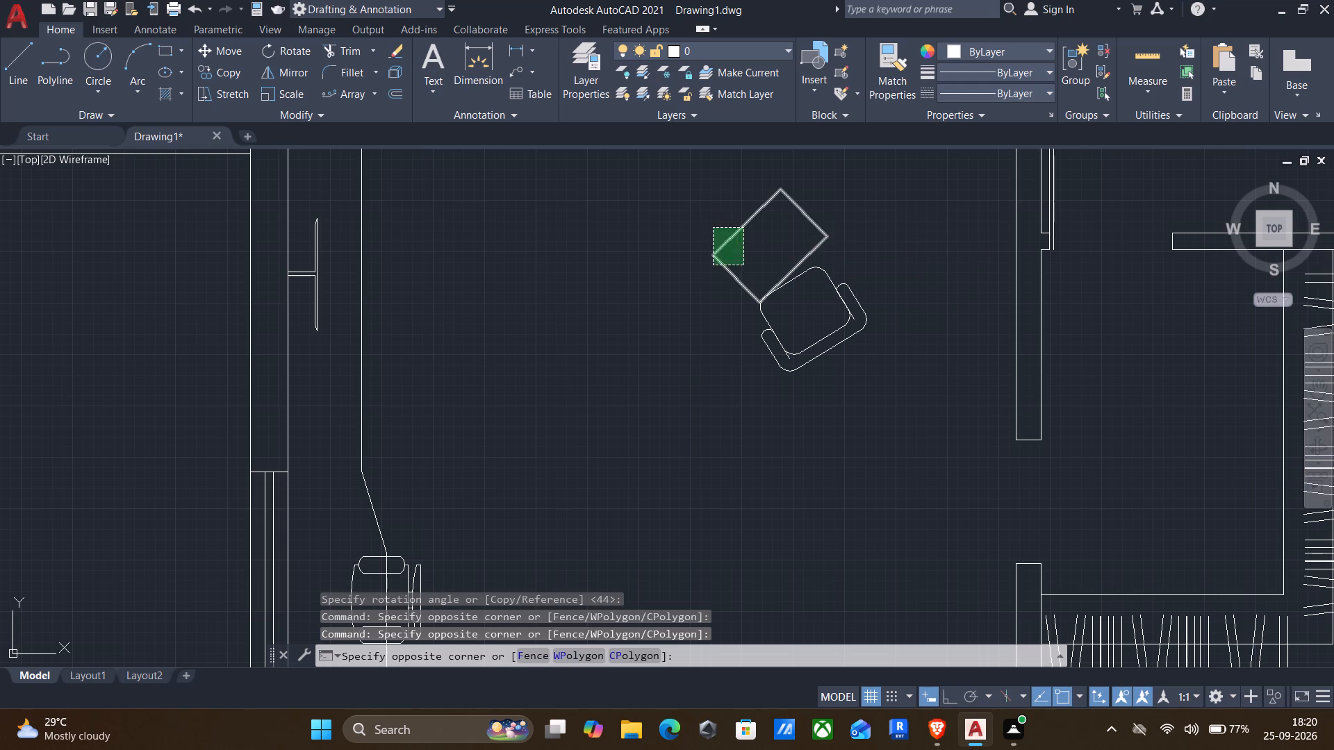
key(m)
key(Return)
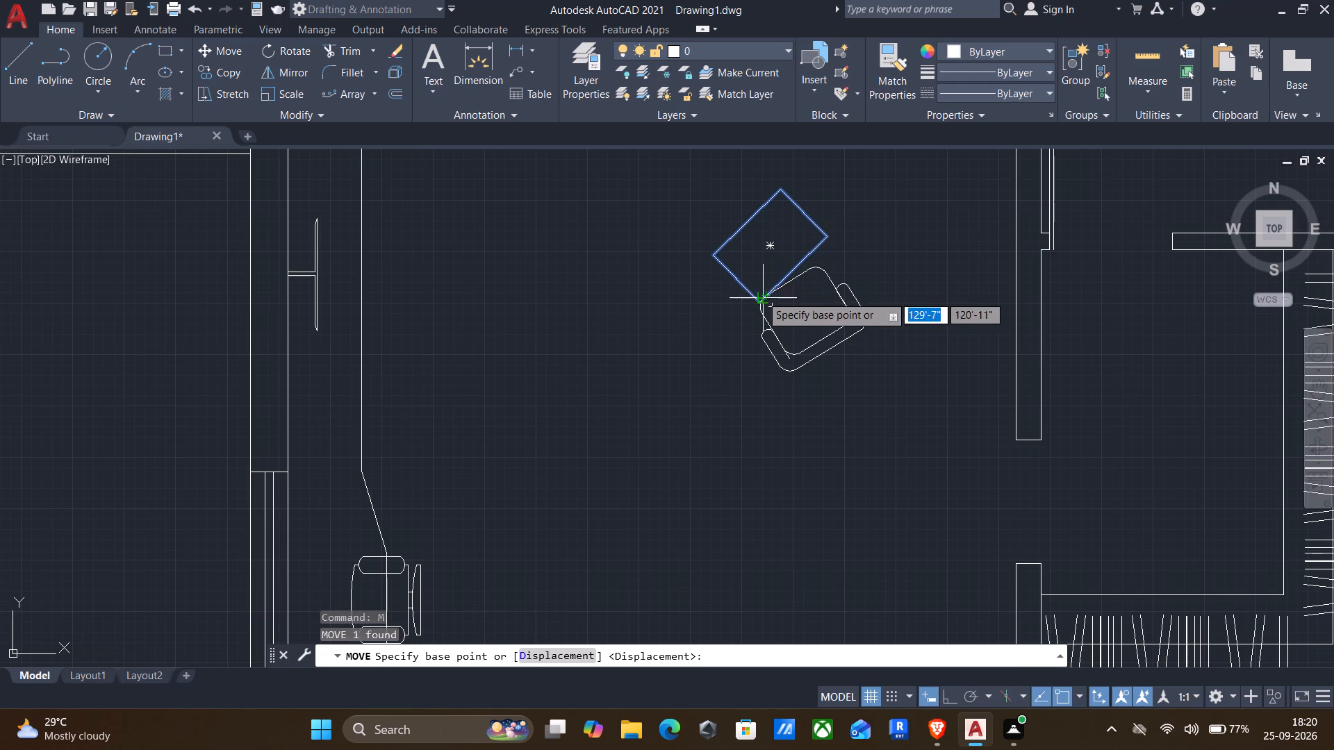
click(762, 301)
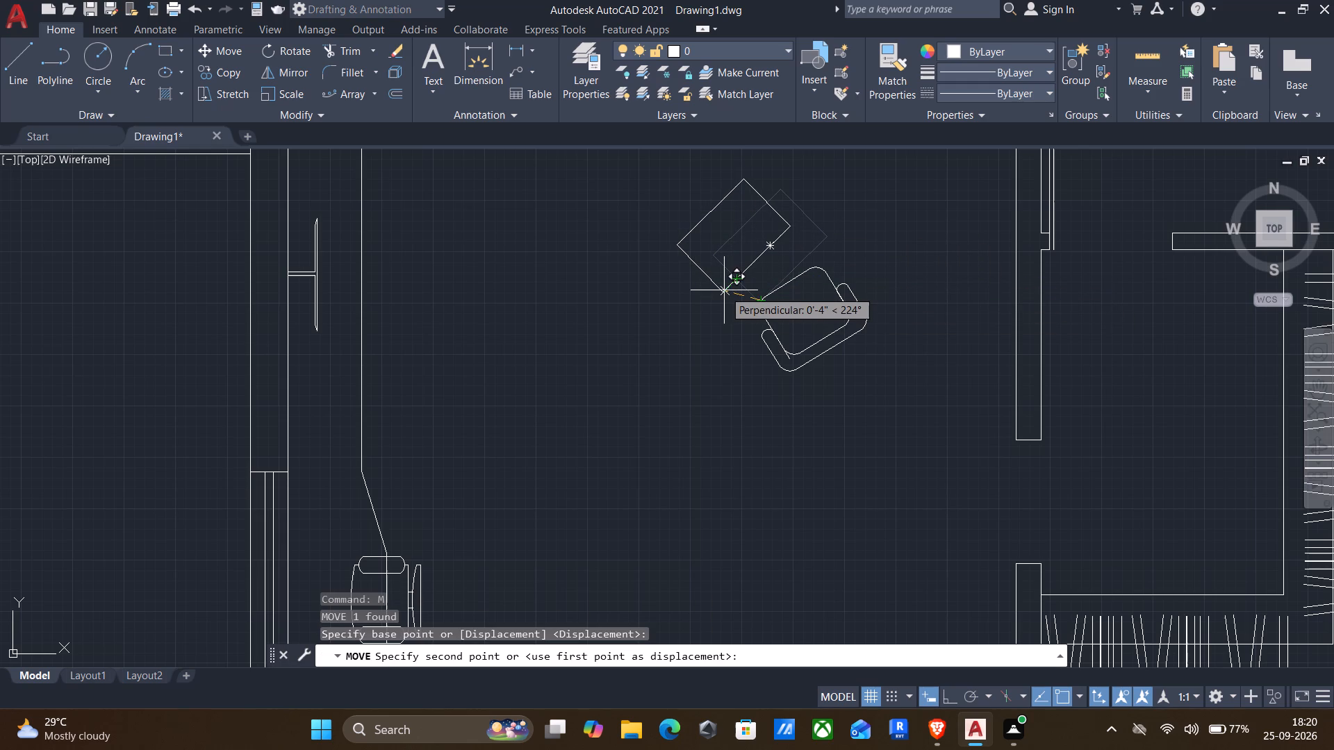
click(724, 290)
Copy the west-facing toilet block stored east of the plan to the east wall of the room beside the bedroom.
scroll(710, 324, down, 2)
middle_drag(709, 343, 744, 338)
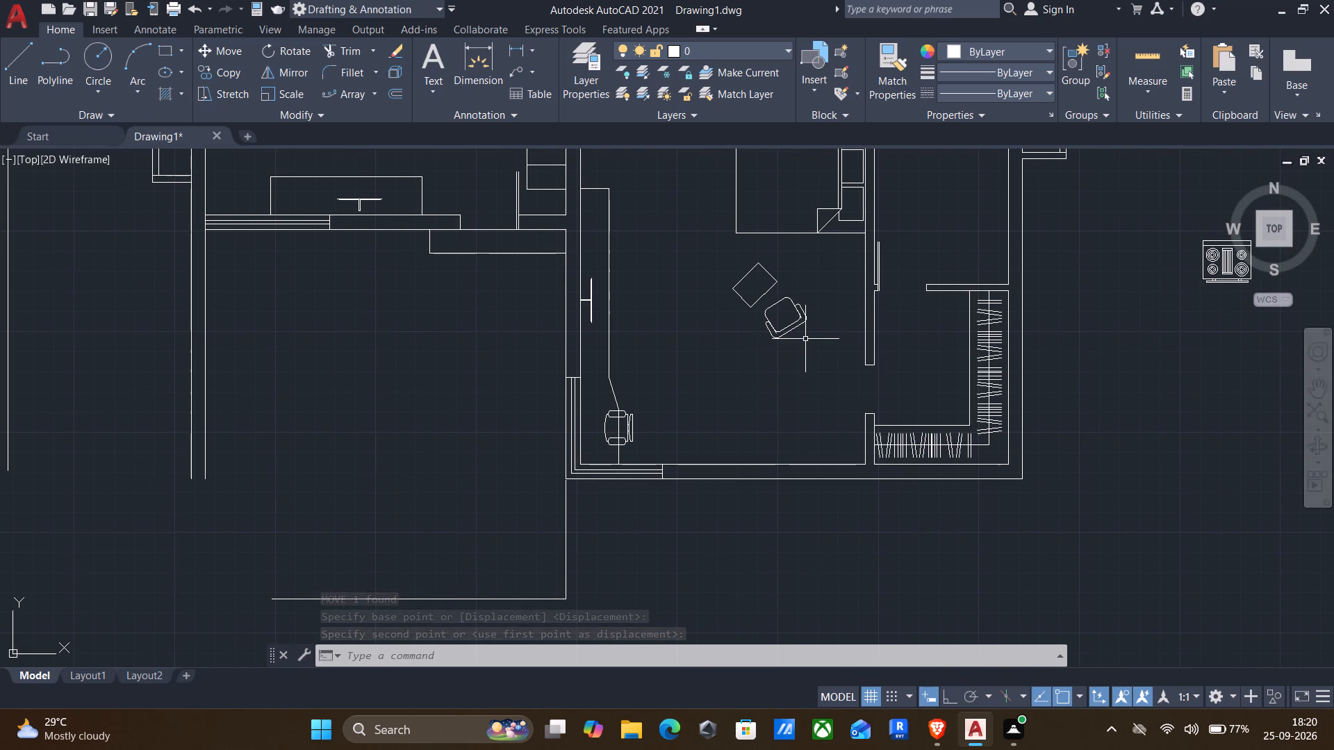
scroll(891, 374, down, 1)
middle_click(846, 324)
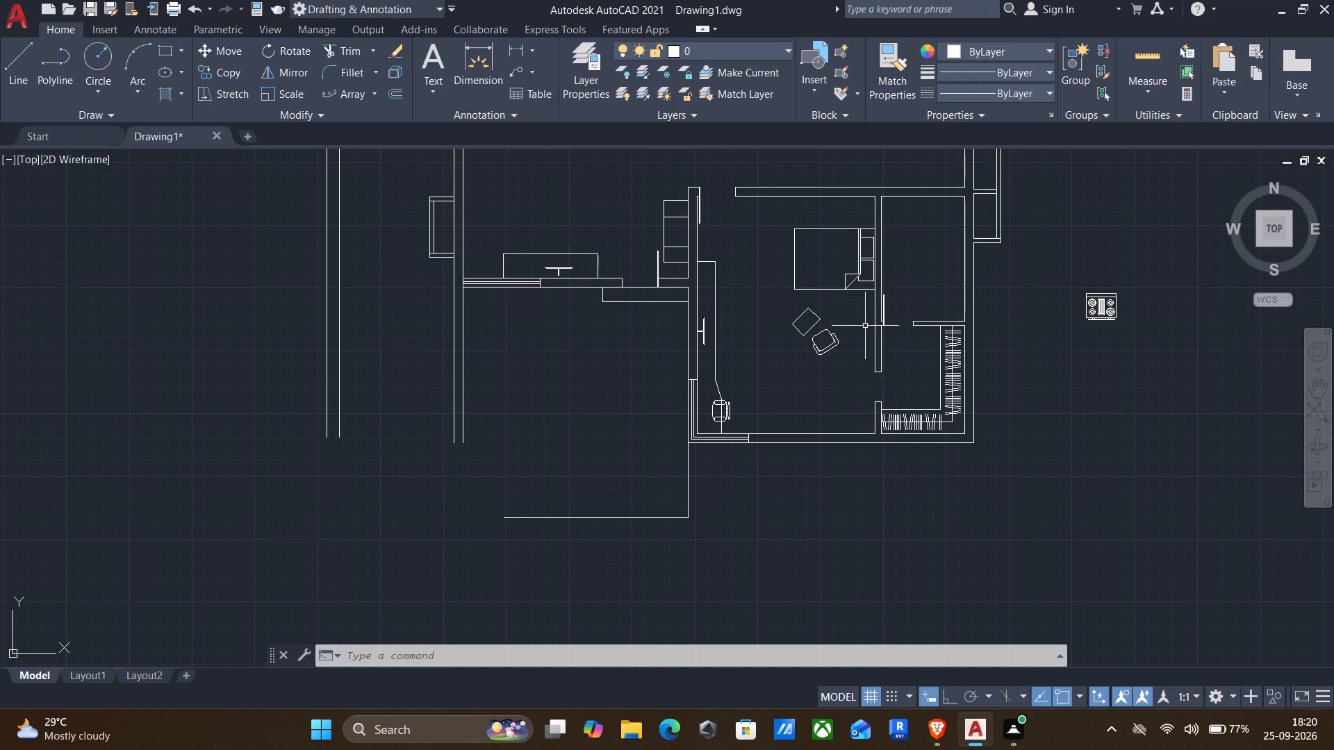
middle_drag(907, 314, 864, 351)
scroll(866, 346, down, 2)
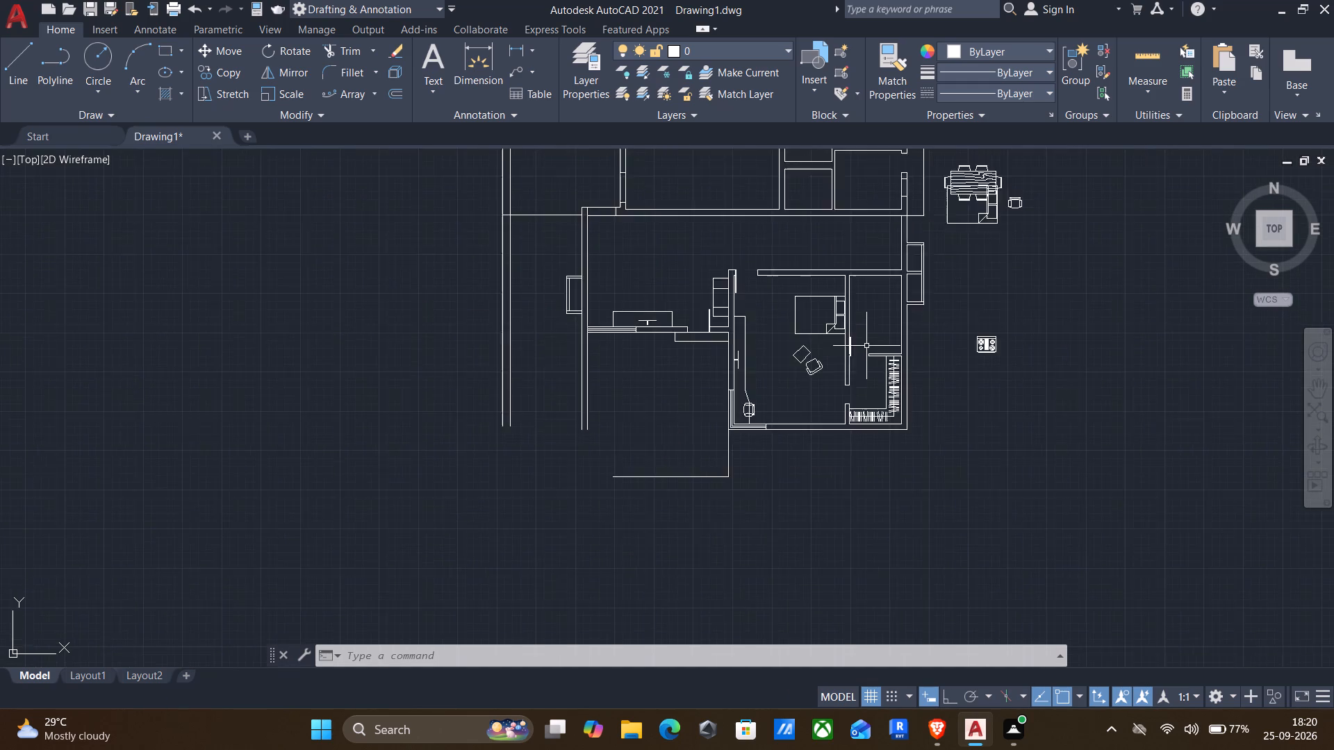
middle_drag(1013, 344, 975, 427)
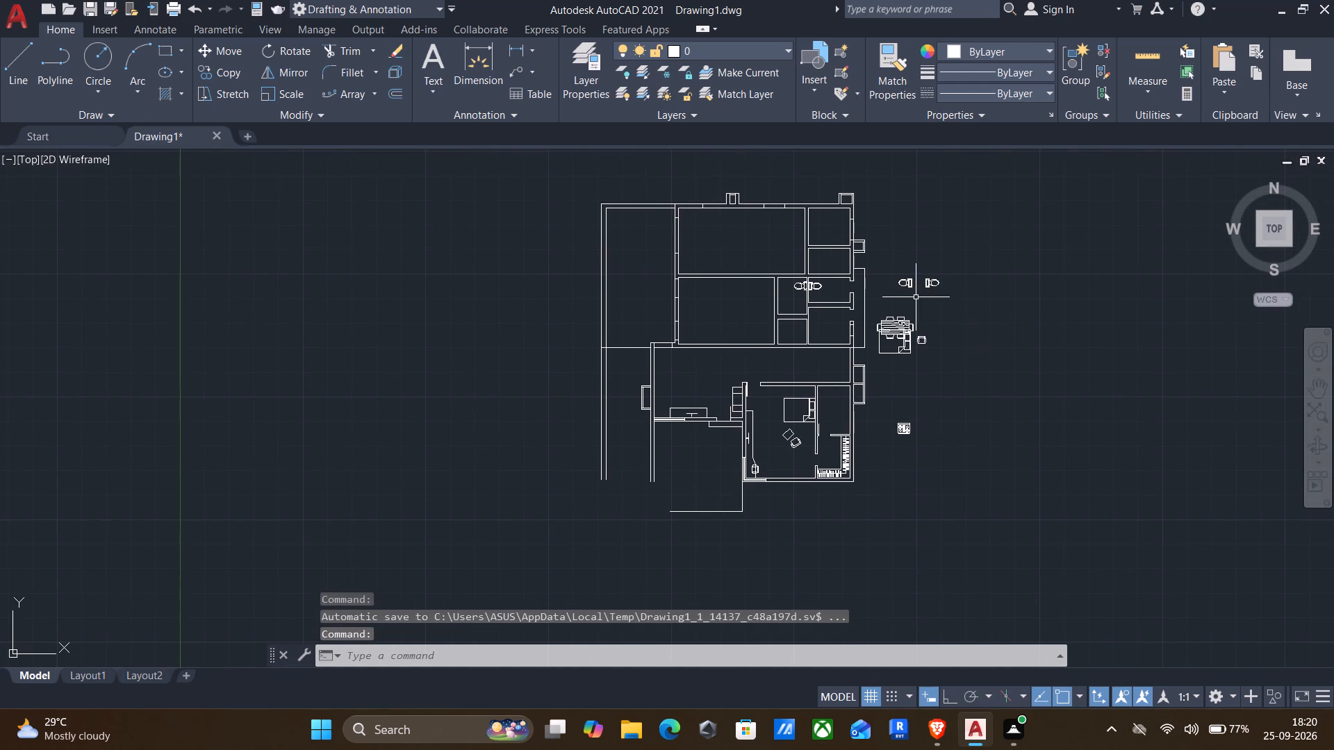
scroll(916, 297, up, 2)
drag(916, 292, 902, 267)
click(825, 226)
text(co)
key(Return)
scroll(930, 260, up, 3)
click(779, 254)
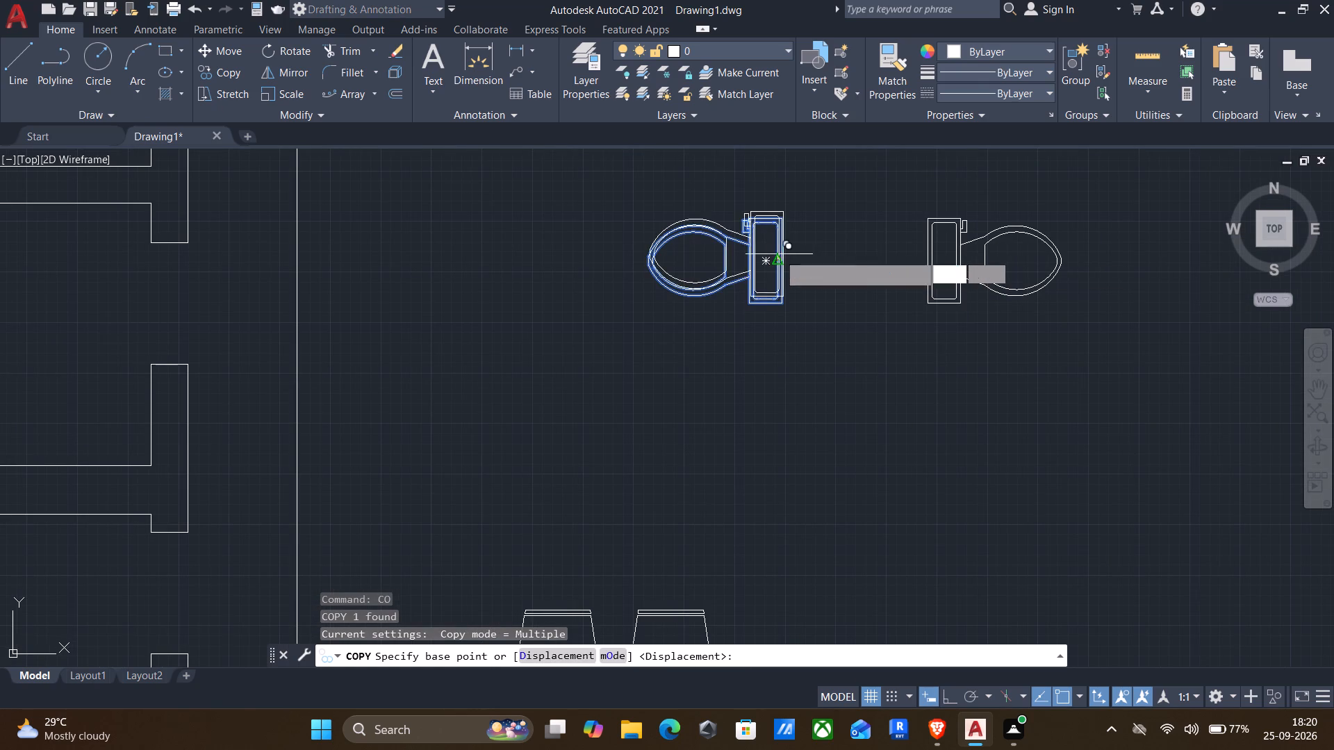
scroll(797, 392, down, 2)
middle_drag(833, 405, 930, 331)
scroll(931, 330, down, 4)
scroll(872, 419, up, 5)
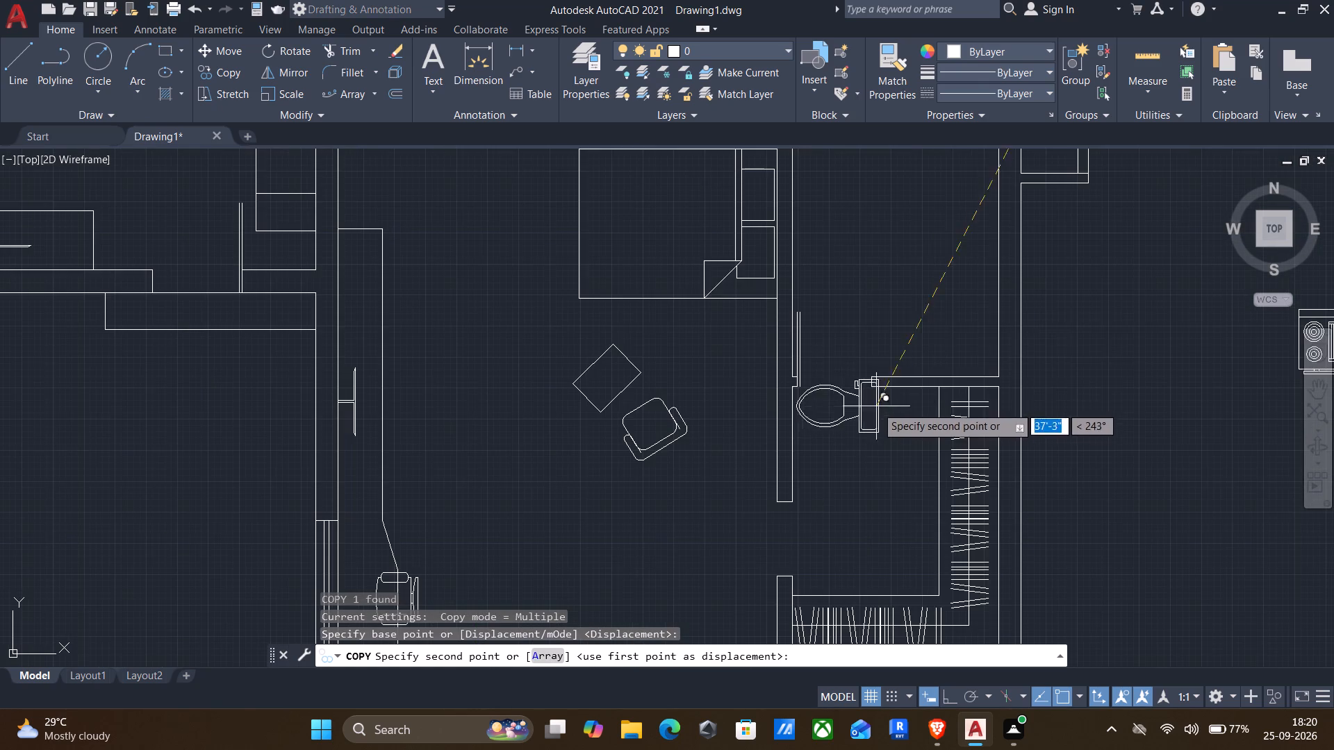
middle_drag(903, 297, 843, 433)
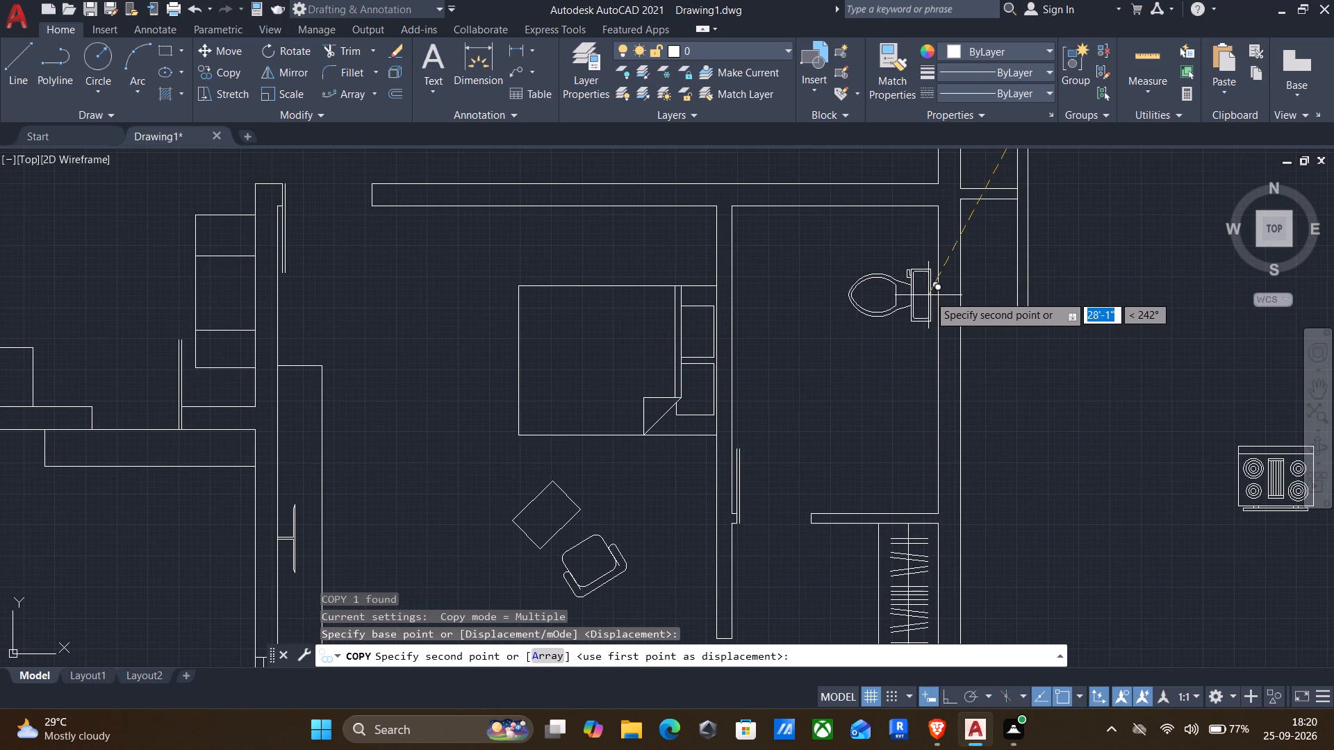
click(930, 294)
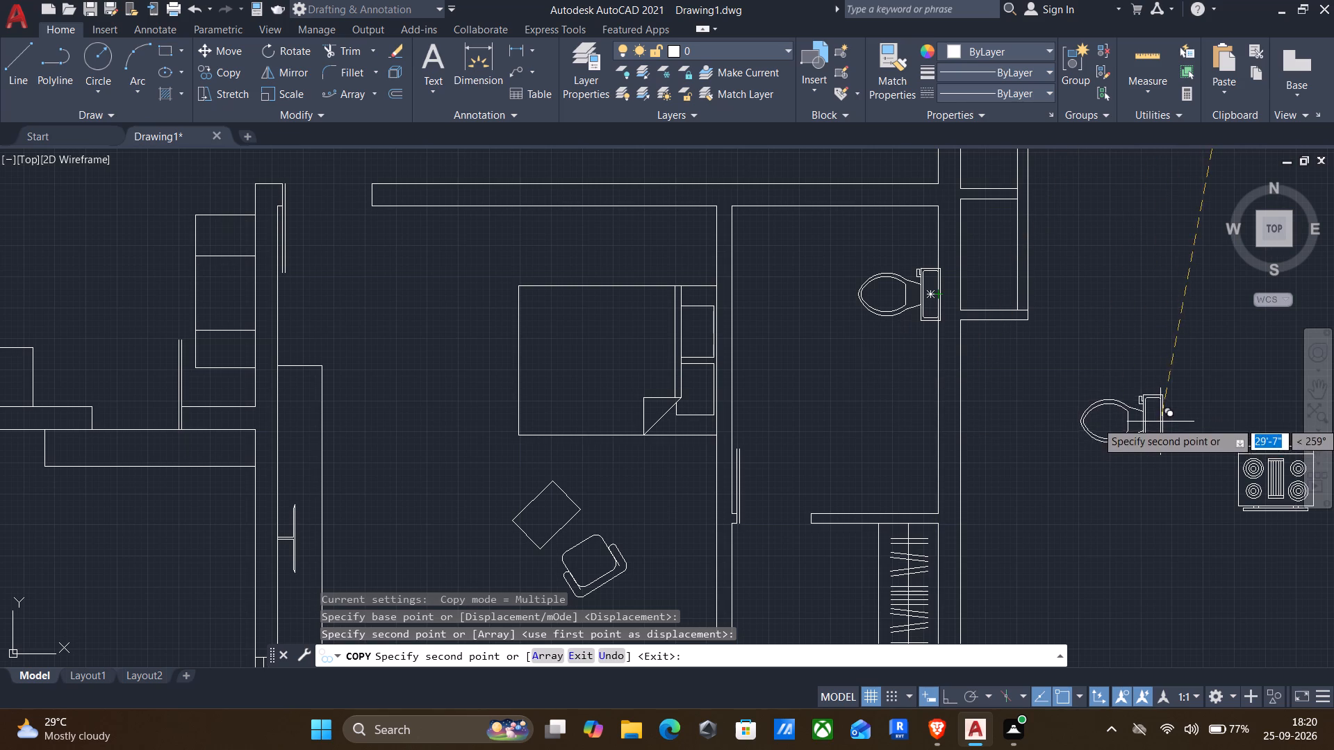
key(Escape)
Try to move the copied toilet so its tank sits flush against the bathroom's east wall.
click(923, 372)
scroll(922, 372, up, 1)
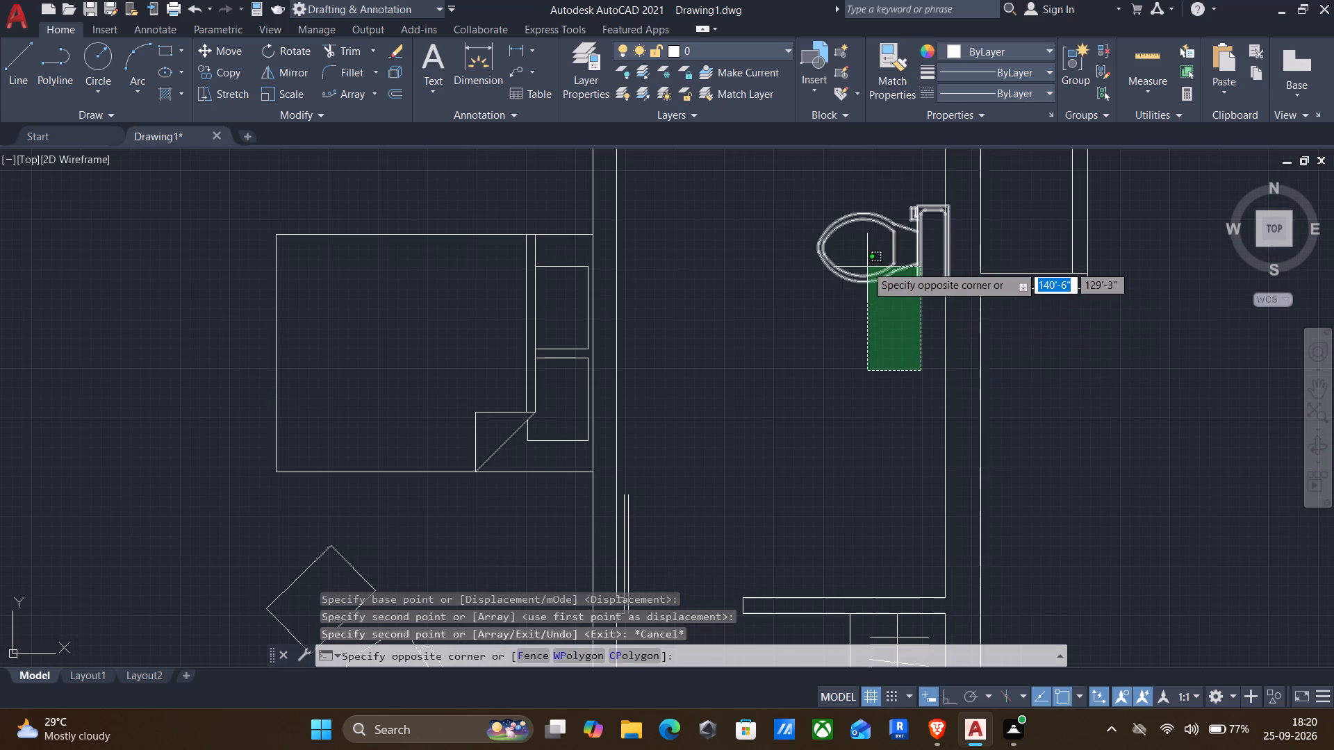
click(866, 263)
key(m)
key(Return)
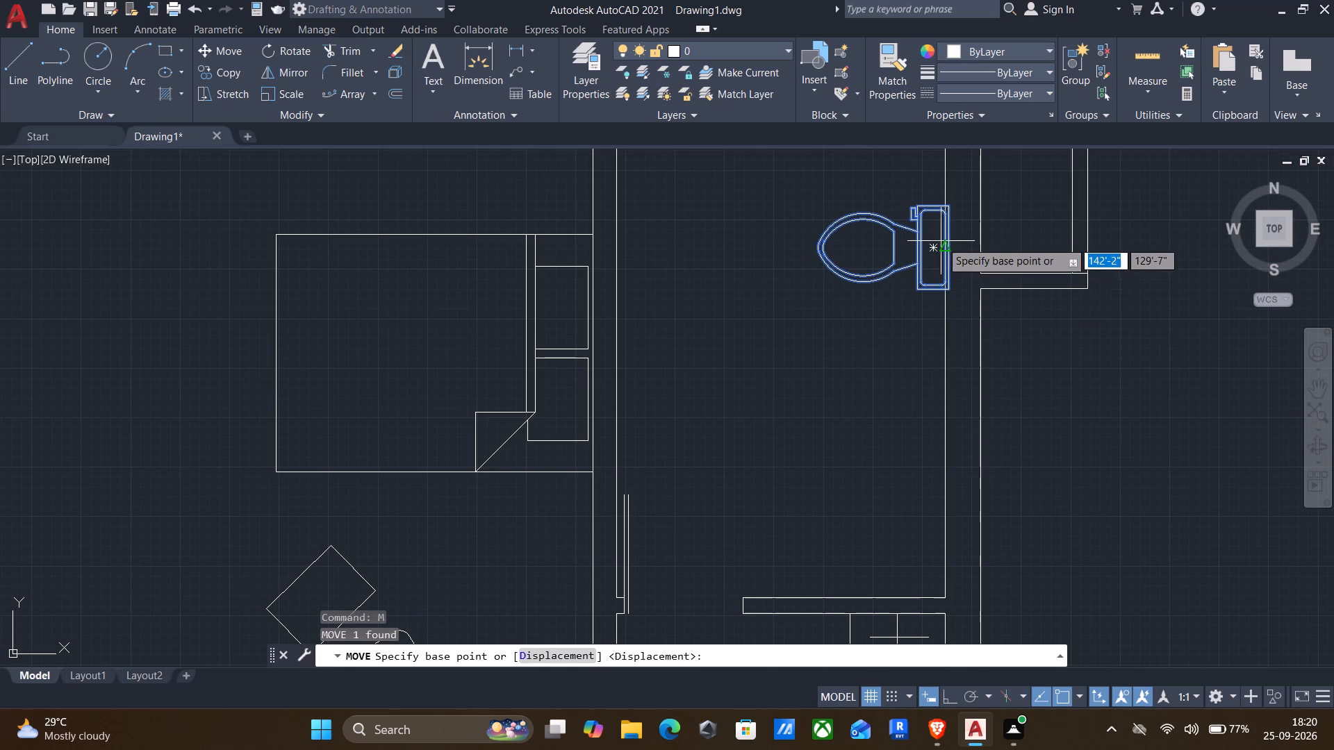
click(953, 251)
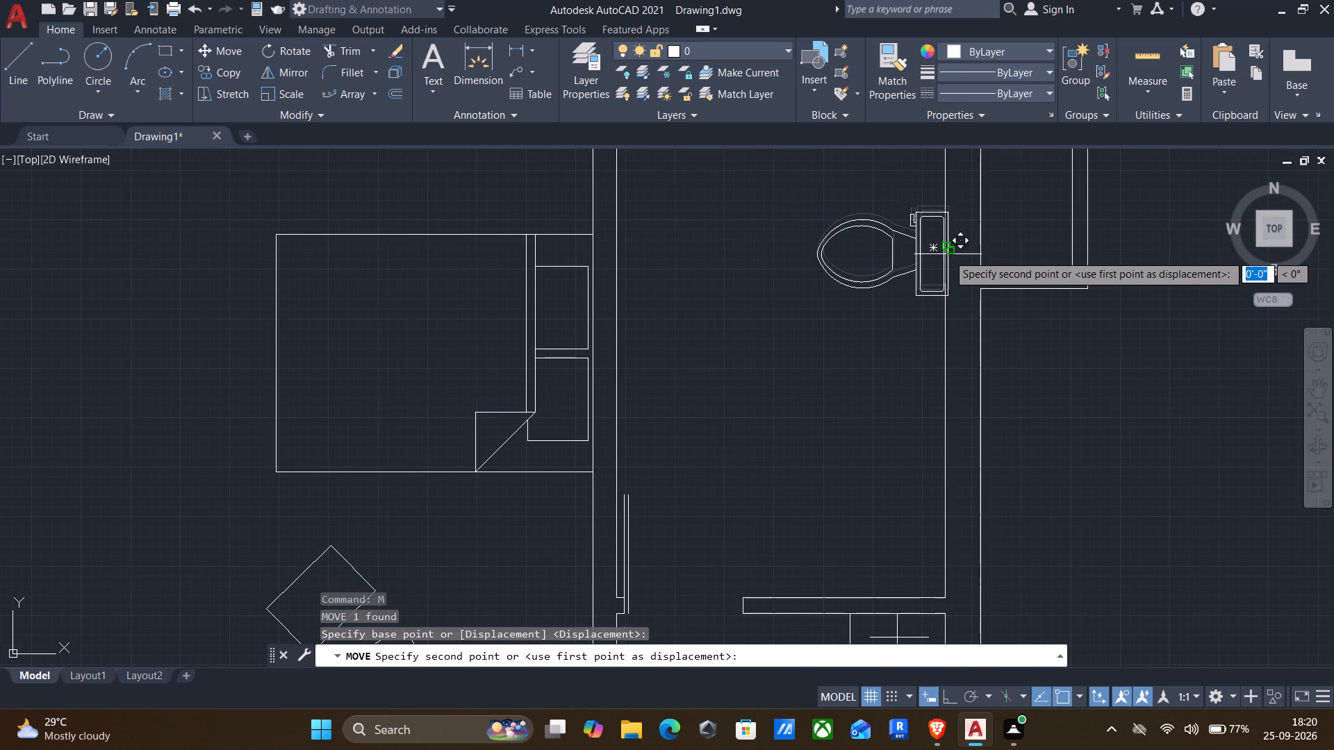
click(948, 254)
Move the copied toilet slightly west so the back of its tank meets the inner face of the east wall.
drag(925, 312, 923, 302)
click(914, 269)
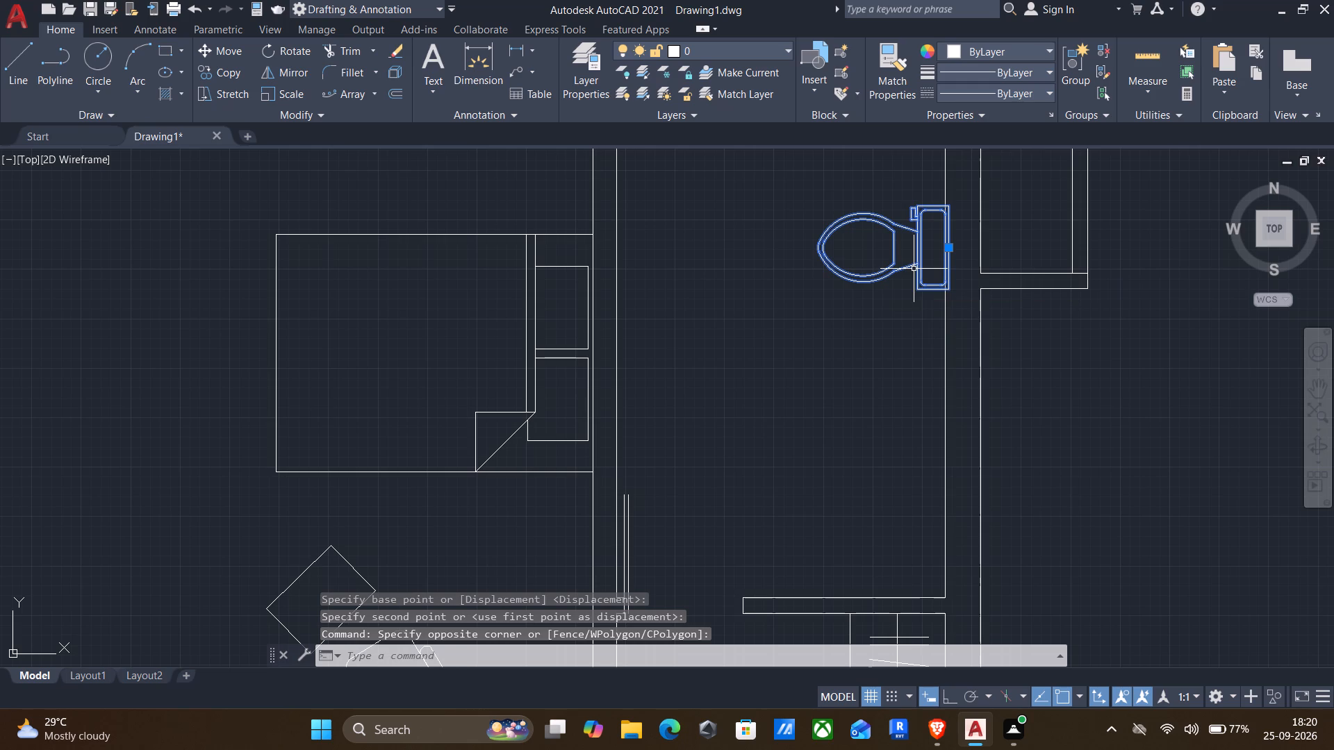
key(comma)
key(BackSpace)
key(BackSpace)
key(m)
key(Return)
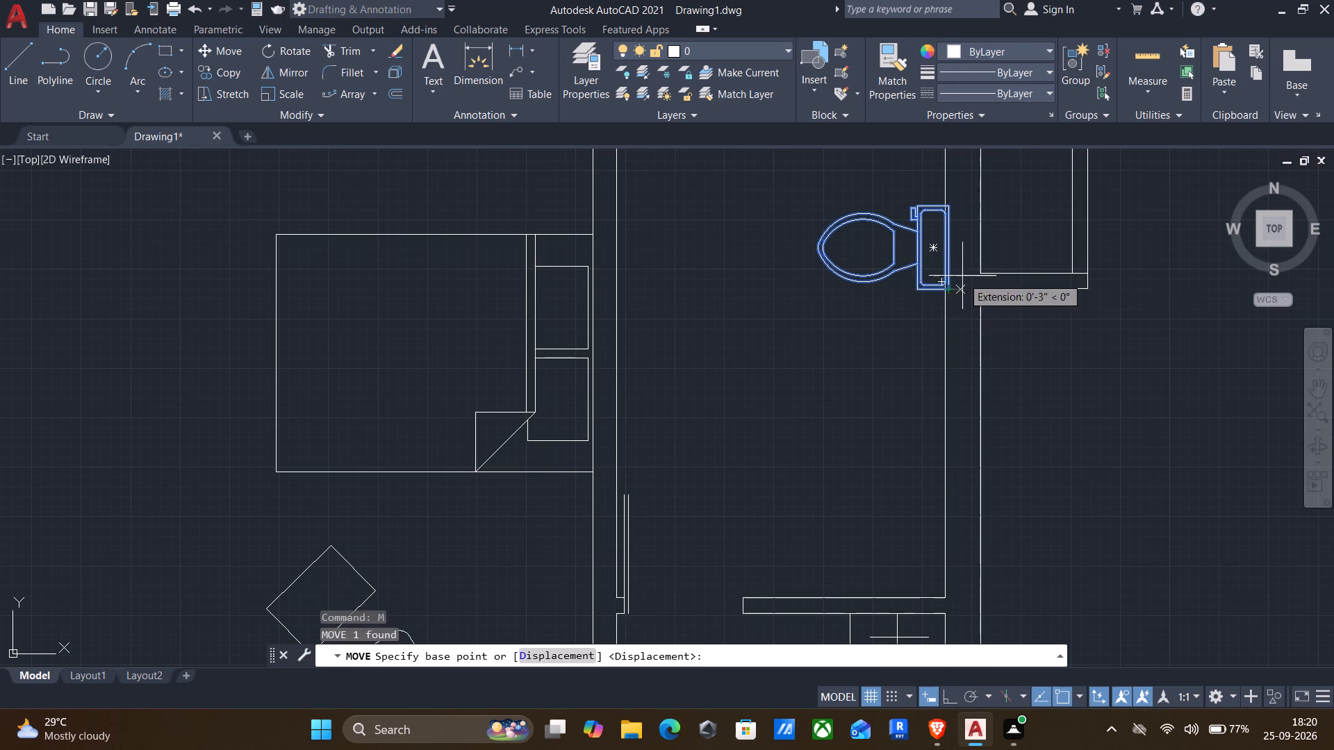
scroll(963, 274, up, 2)
click(921, 166)
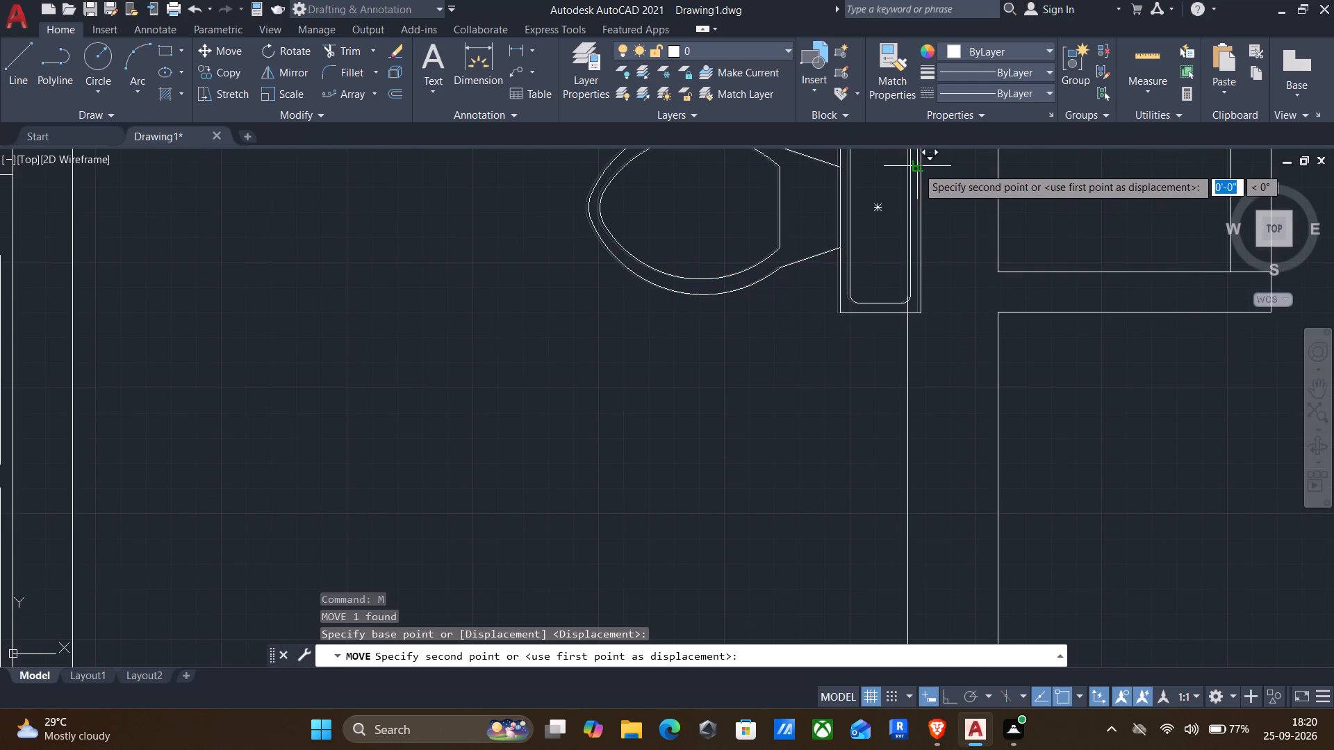
click(907, 170)
Draw a rectangular vanity counter about 3'-5" long against the bathroom's east wall, south of the toilet.
scroll(913, 273, down, 4)
middle_drag(905, 364, 905, 365)
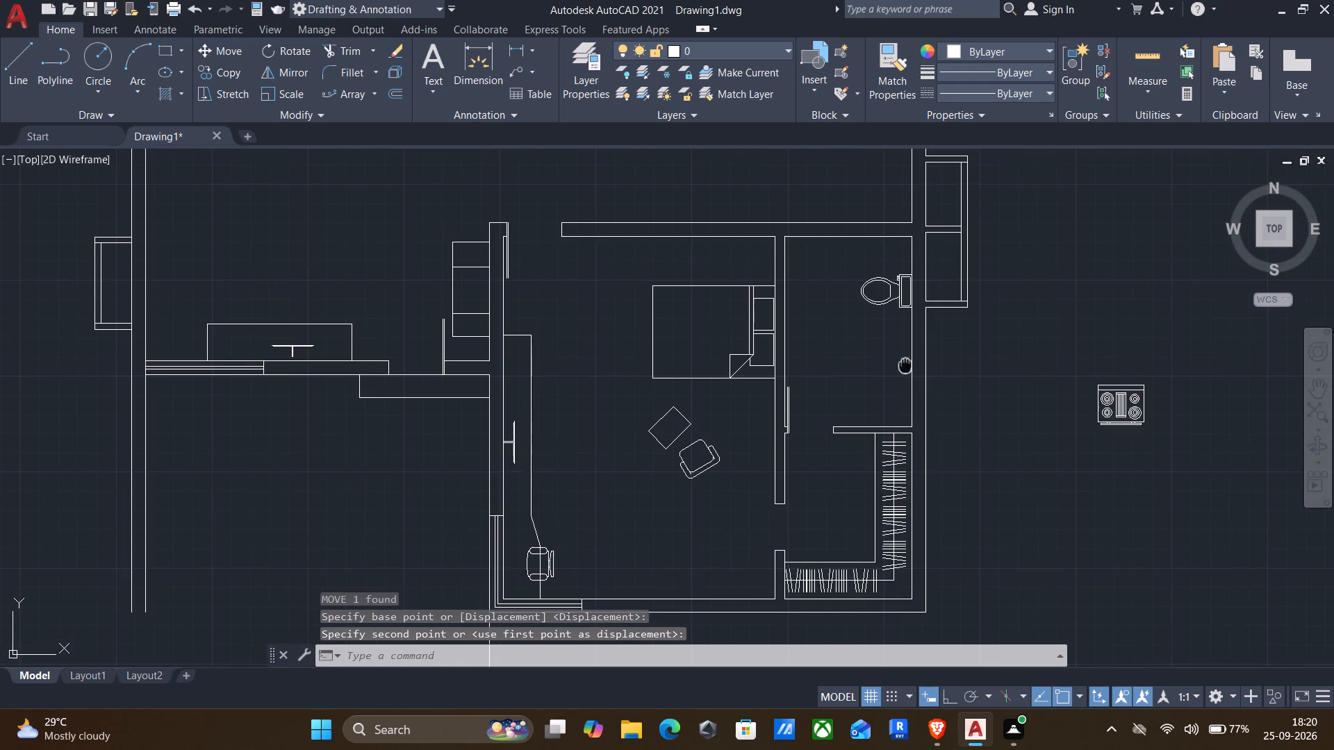
middle_drag(905, 365, 973, 313)
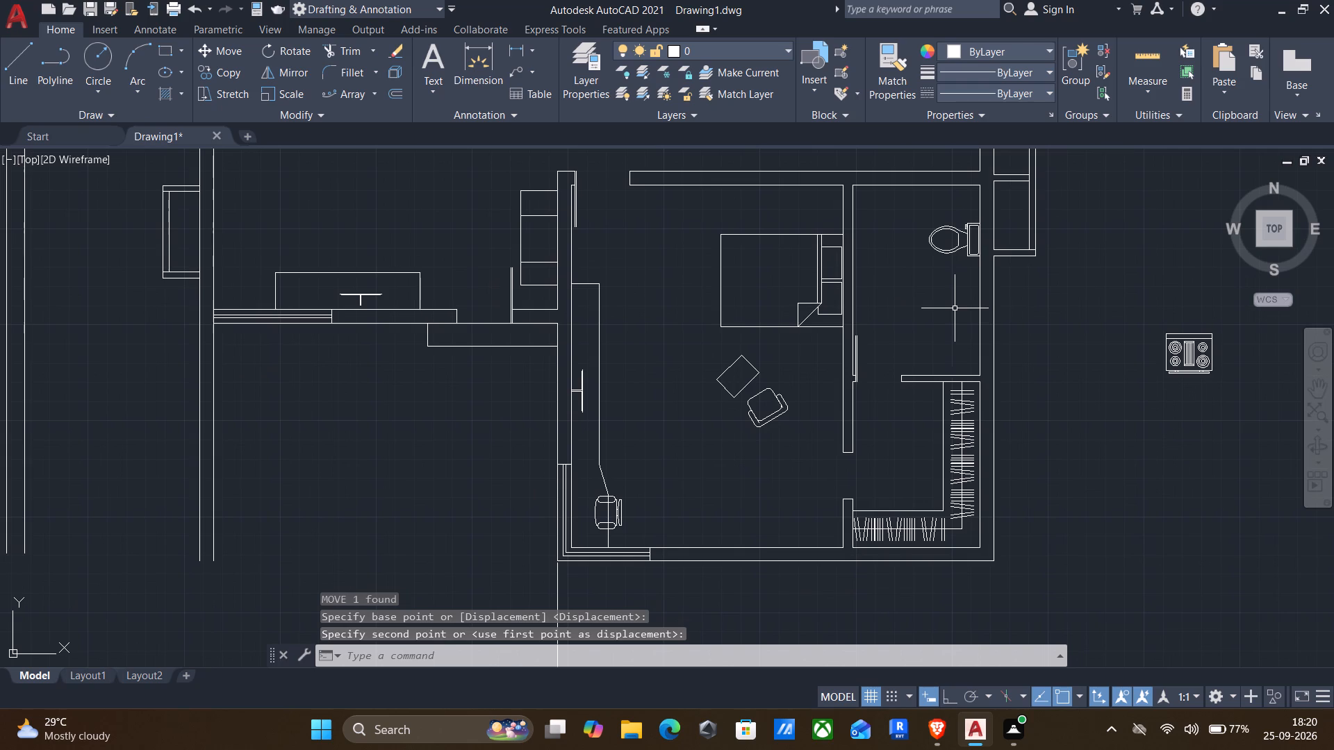
text(rec)
key(Return)
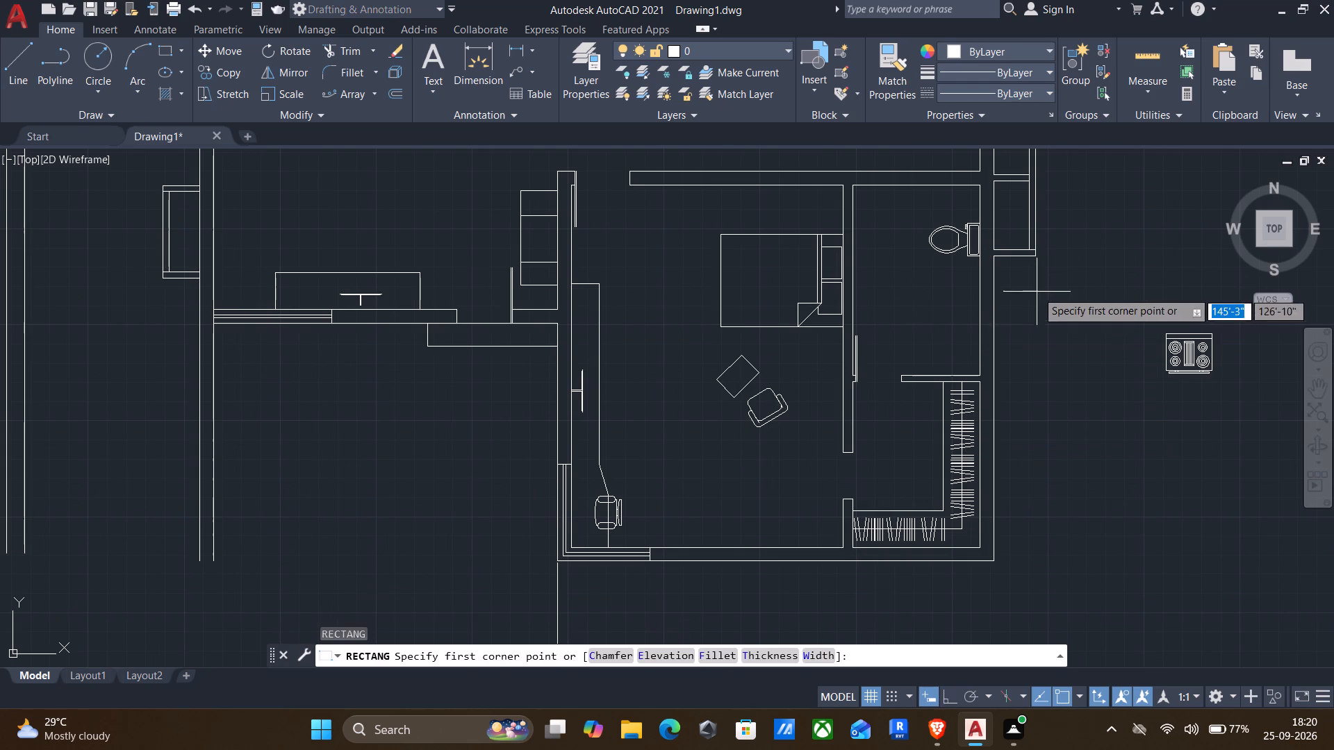
click(978, 297)
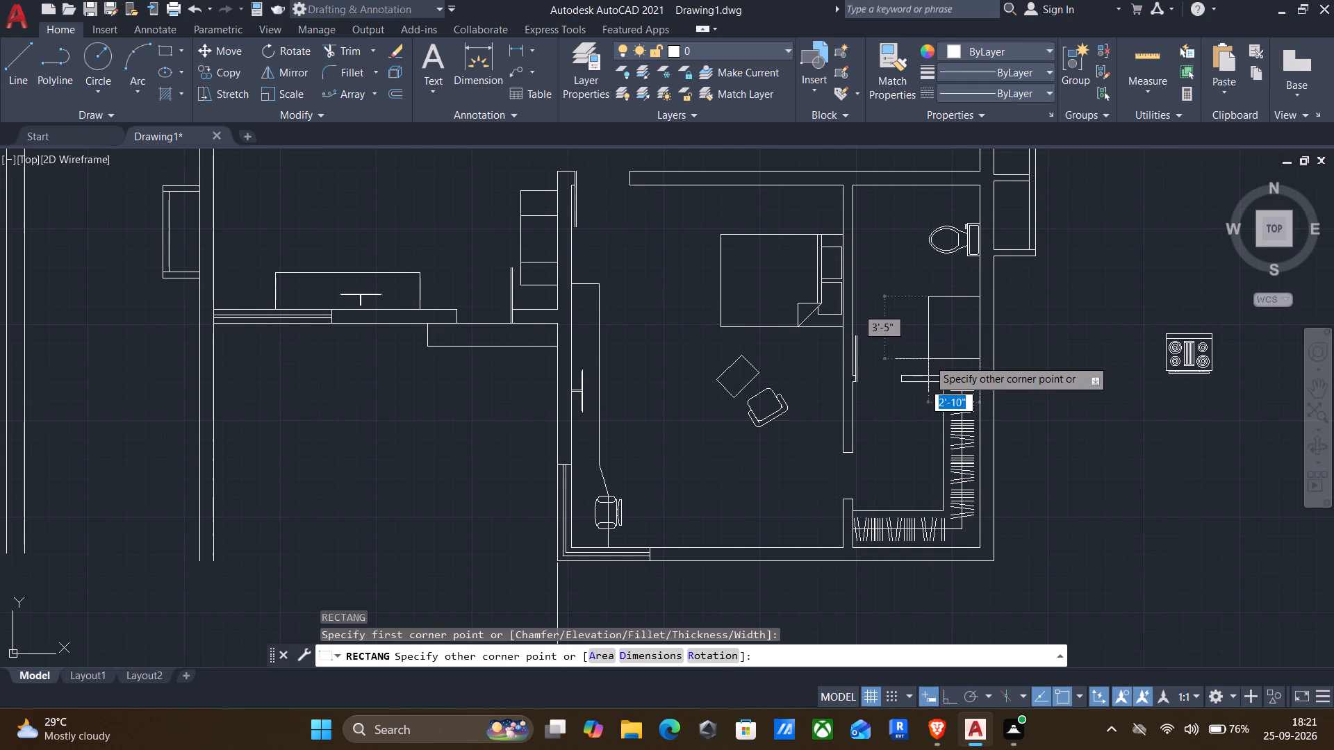
scroll(936, 360, up, 1)
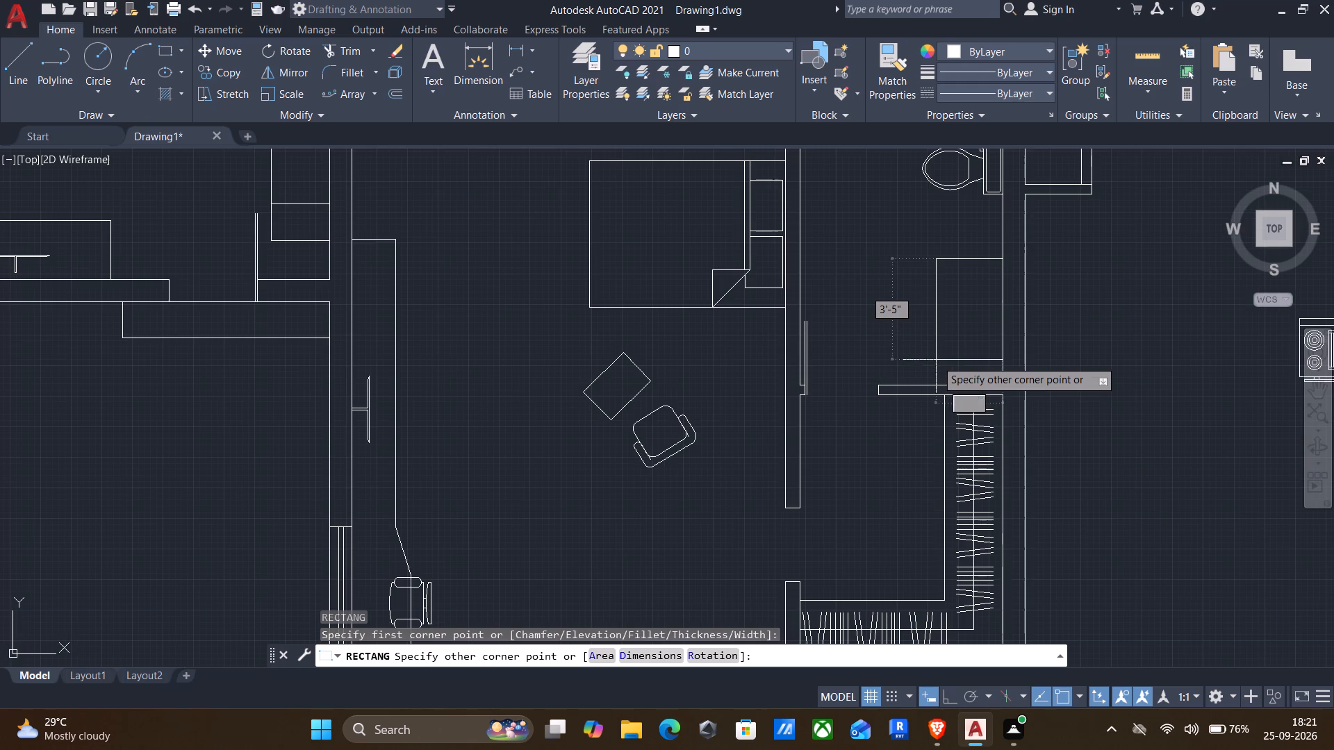
click(936, 360)
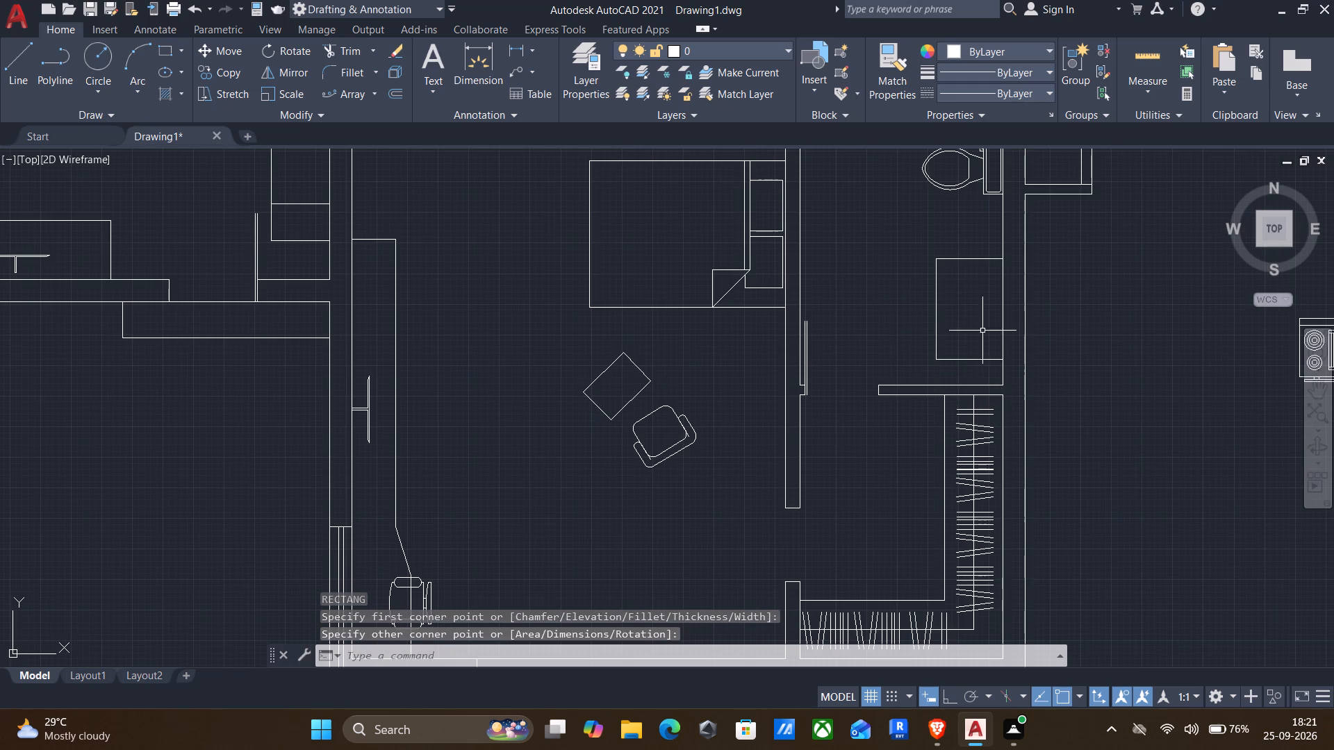
Draw a basin rectangle of about 1'-8" by 2'-10" inside the vanity counter.
key(Return)
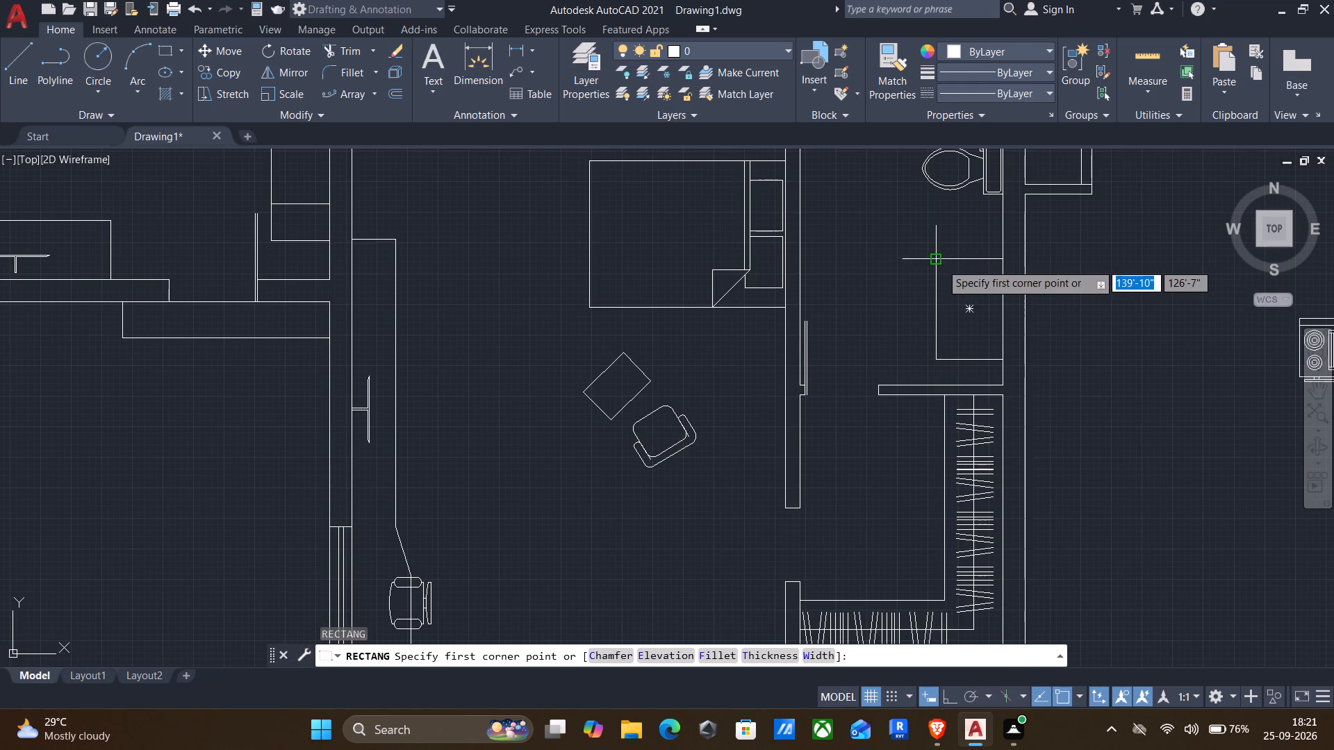
scroll(942, 276, up, 3)
click(930, 231)
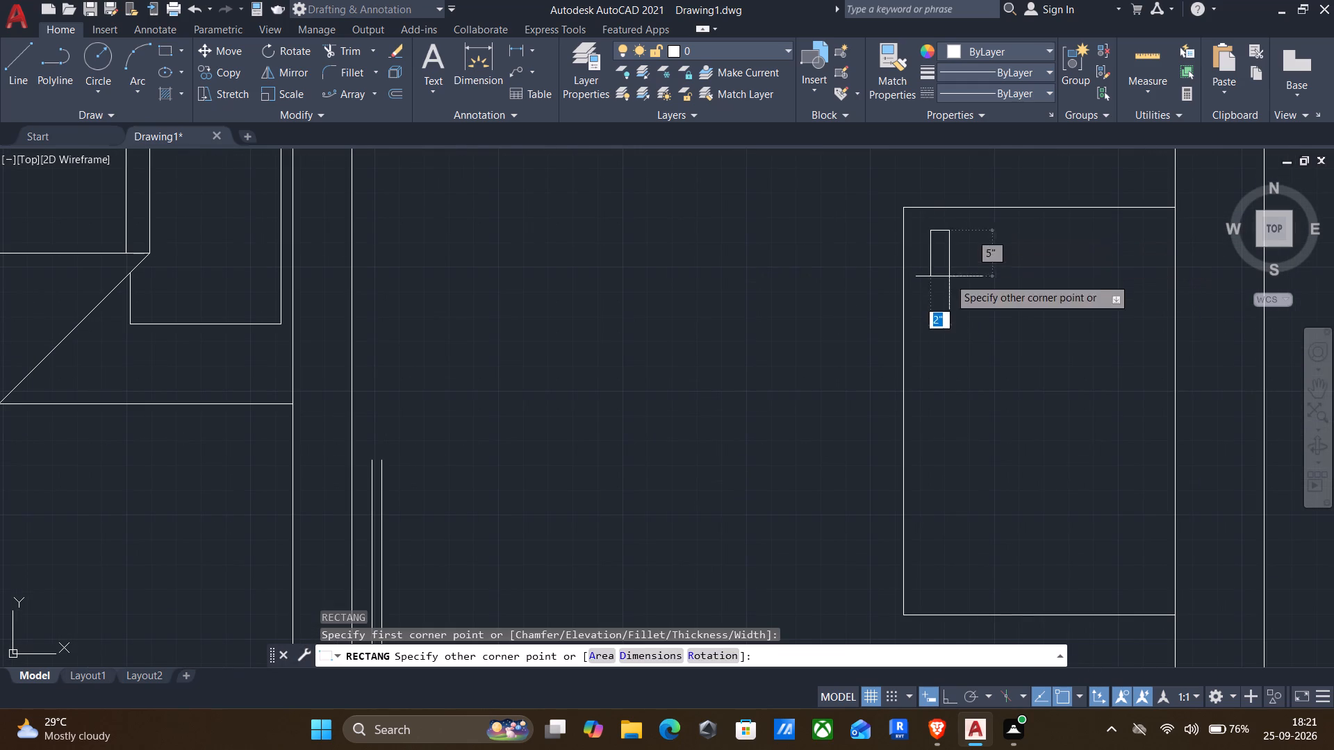
scroll(957, 313, down, 2)
scroll(1023, 417, up, 1)
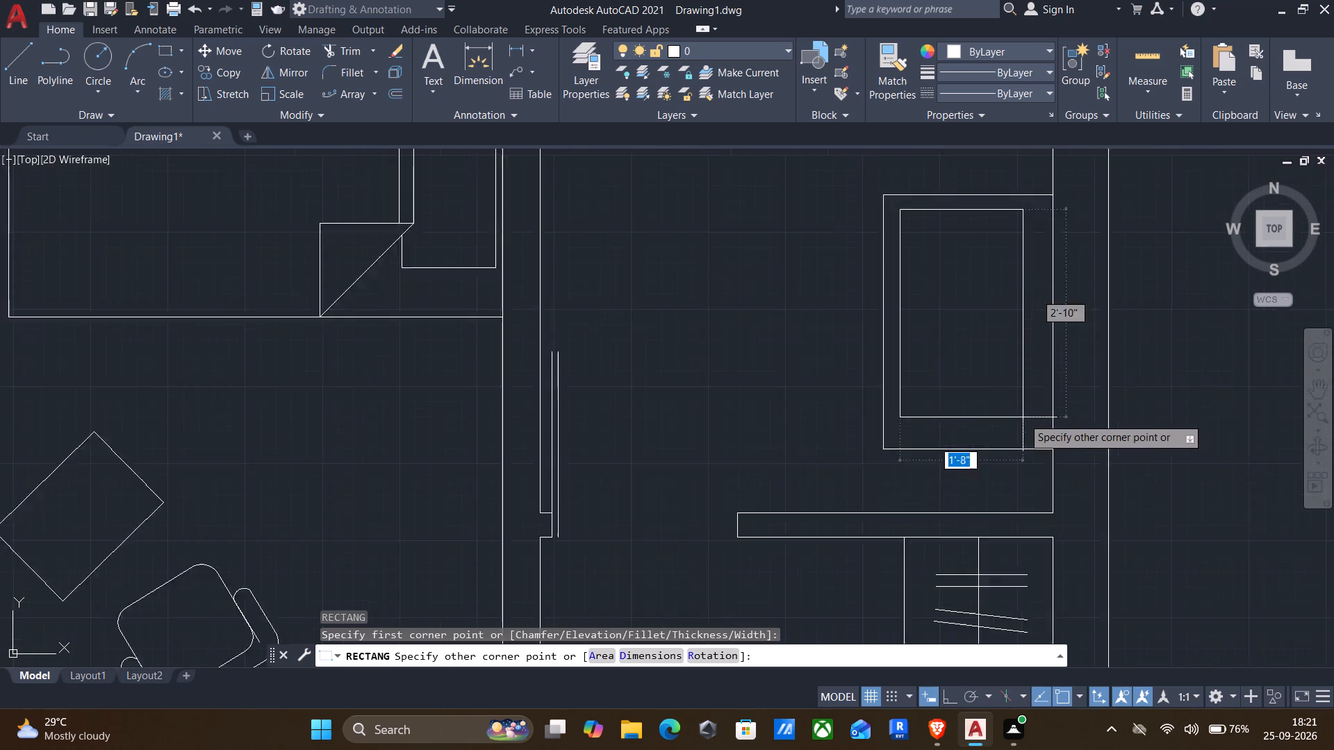
scroll(1023, 417, up, 2)
click(1012, 442)
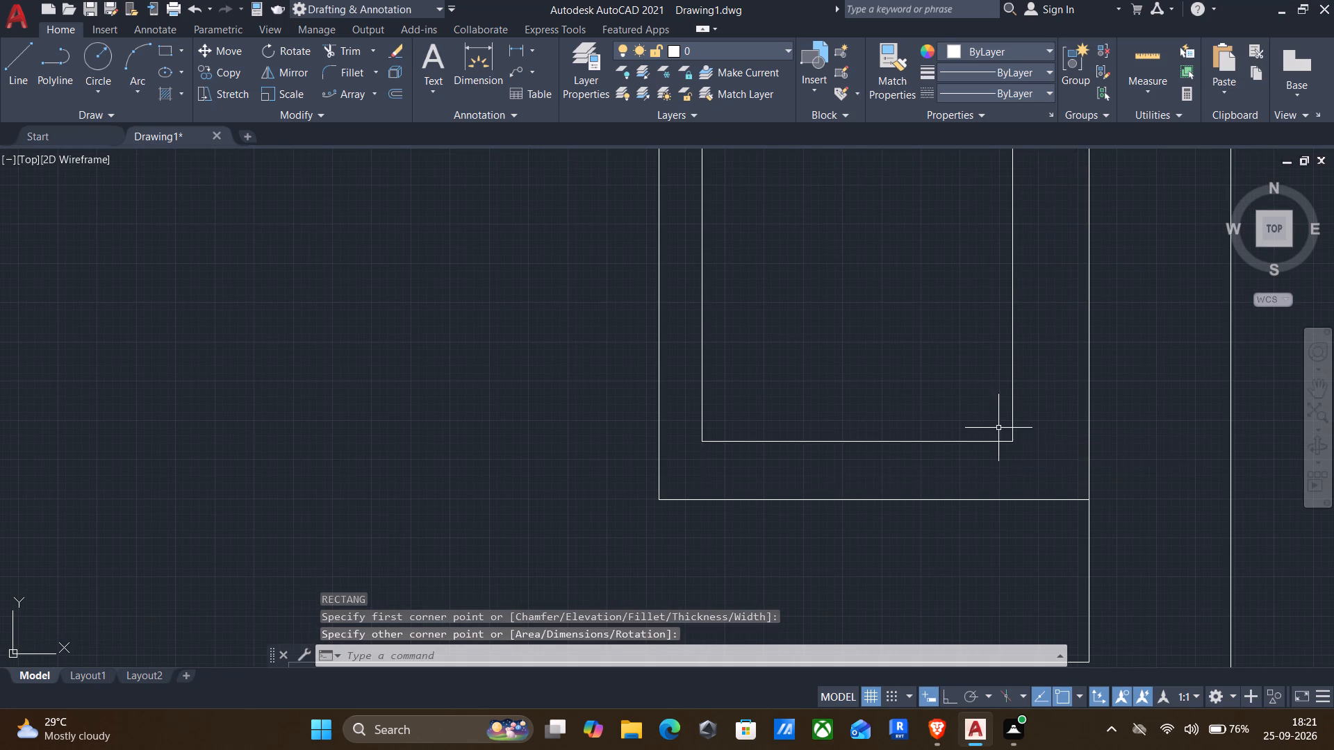
Insert the three bathroom faucet blocks from DesignCenter's House Designer.dwg into the empty area between the plan and the stove.
scroll(998, 428, down, 3)
middle_drag(987, 381, 1049, 368)
scroll(950, 372, down, 1)
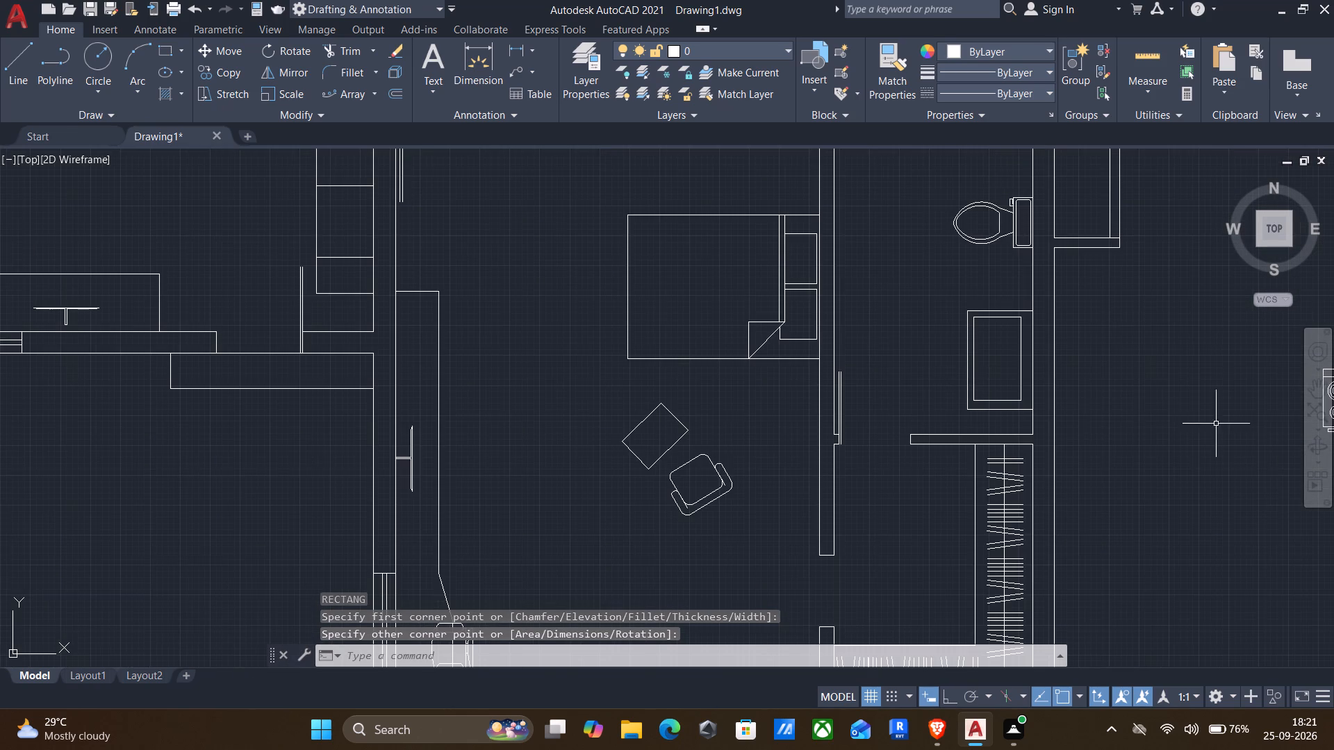
middle_drag(1217, 425, 1060, 412)
text(dc)
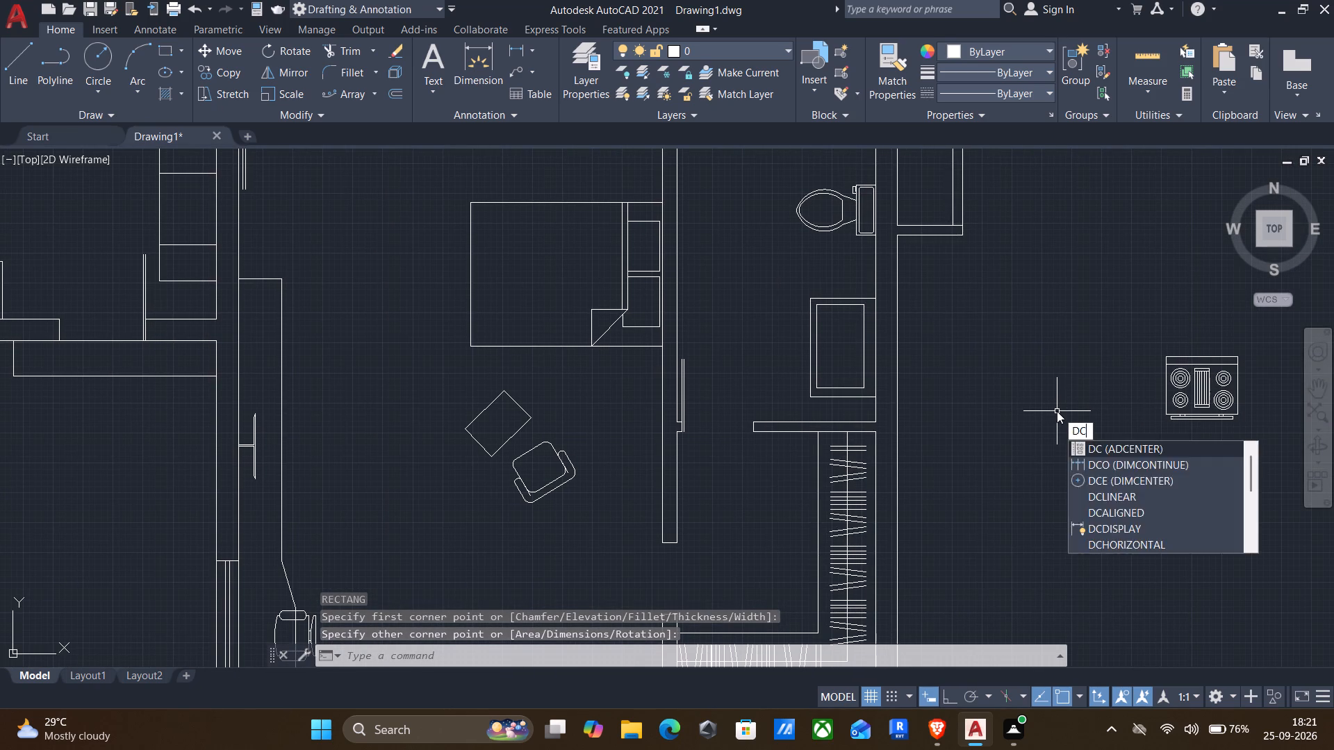
key(Return)
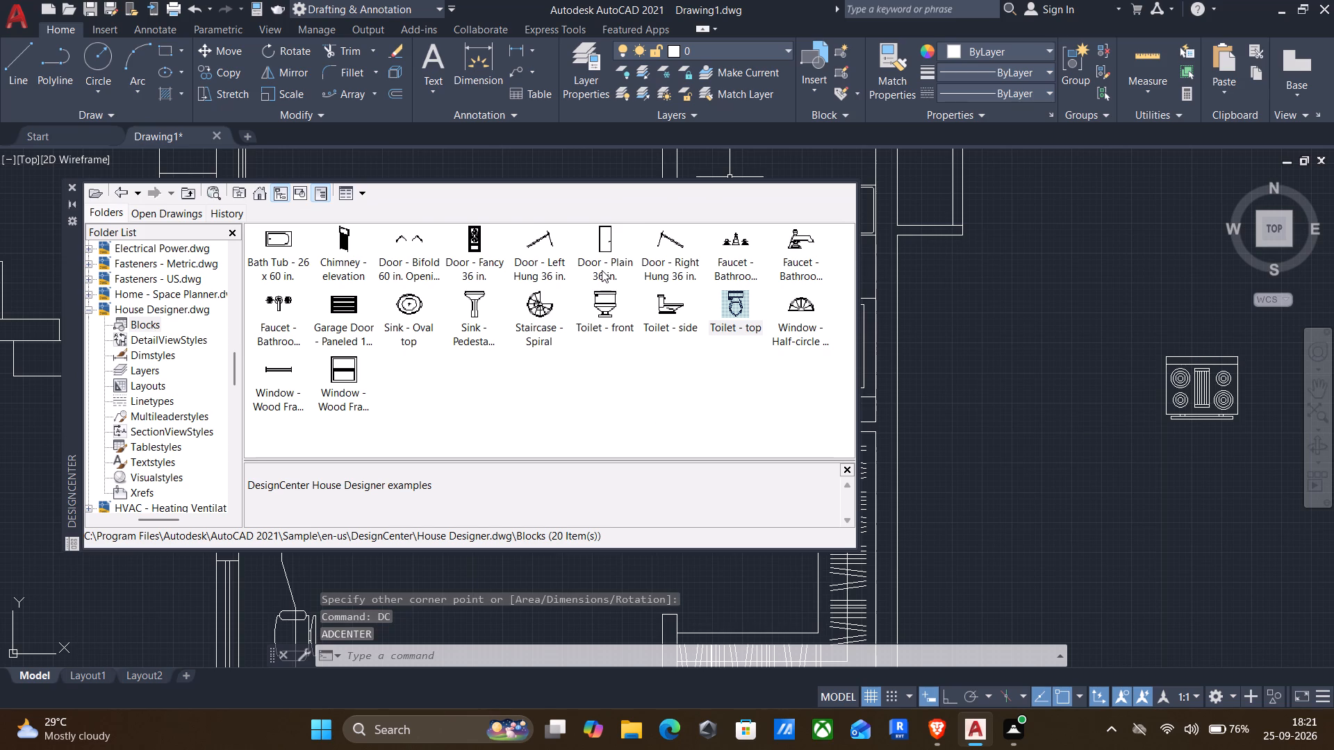
drag(780, 245, 1004, 273)
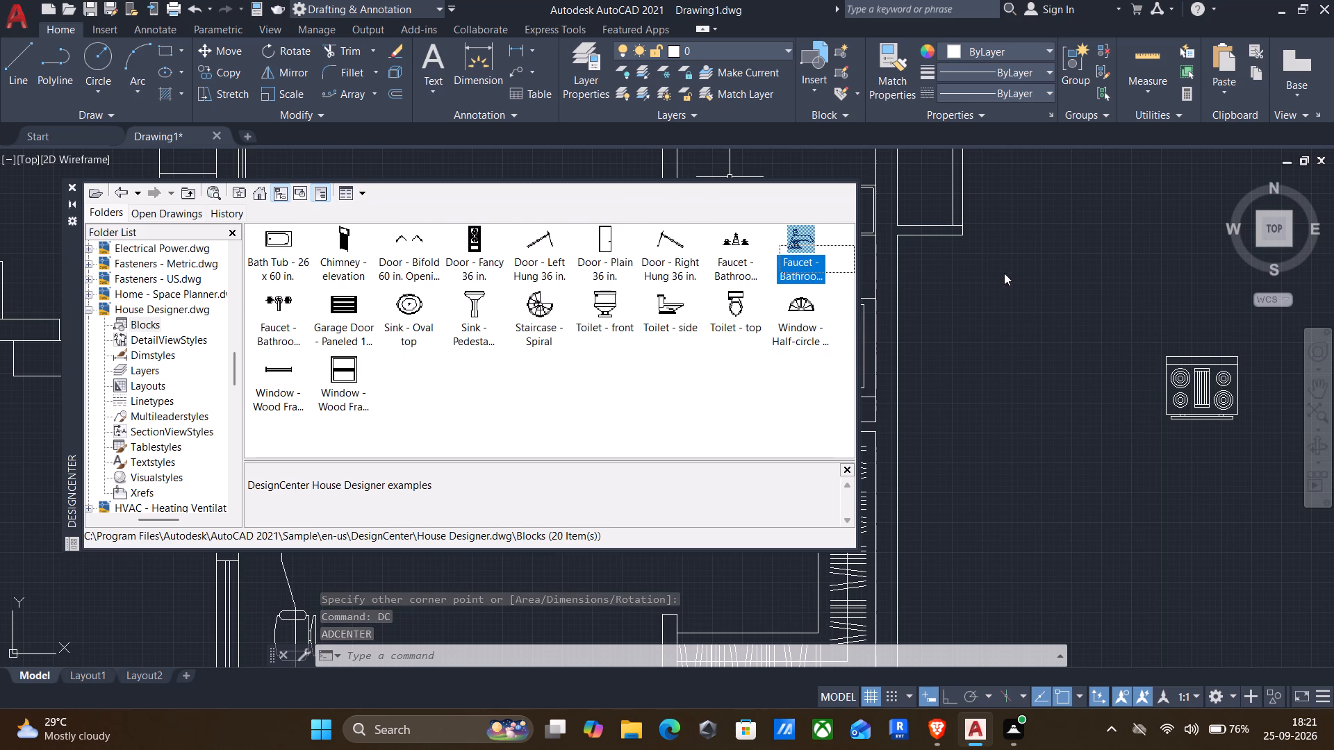
drag(1004, 273, 1005, 272)
drag(791, 252, 1060, 292)
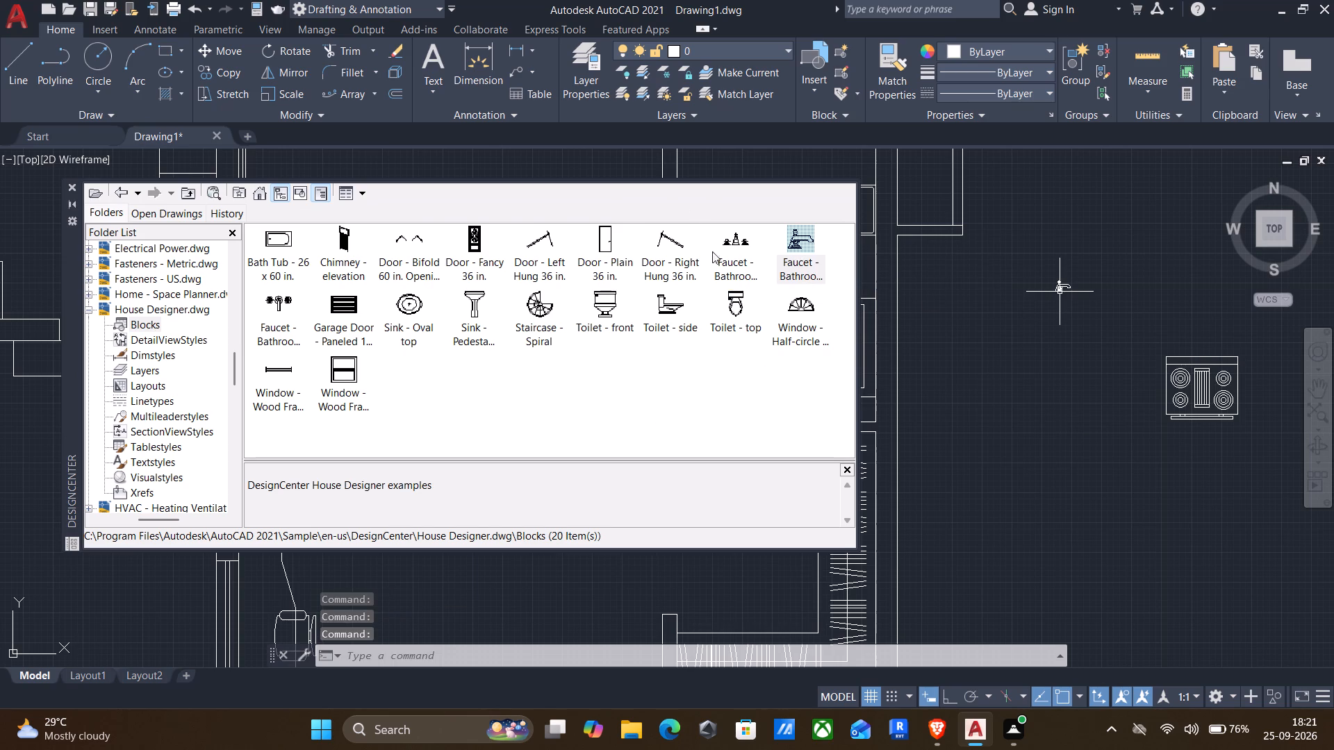
drag(732, 234, 1129, 254)
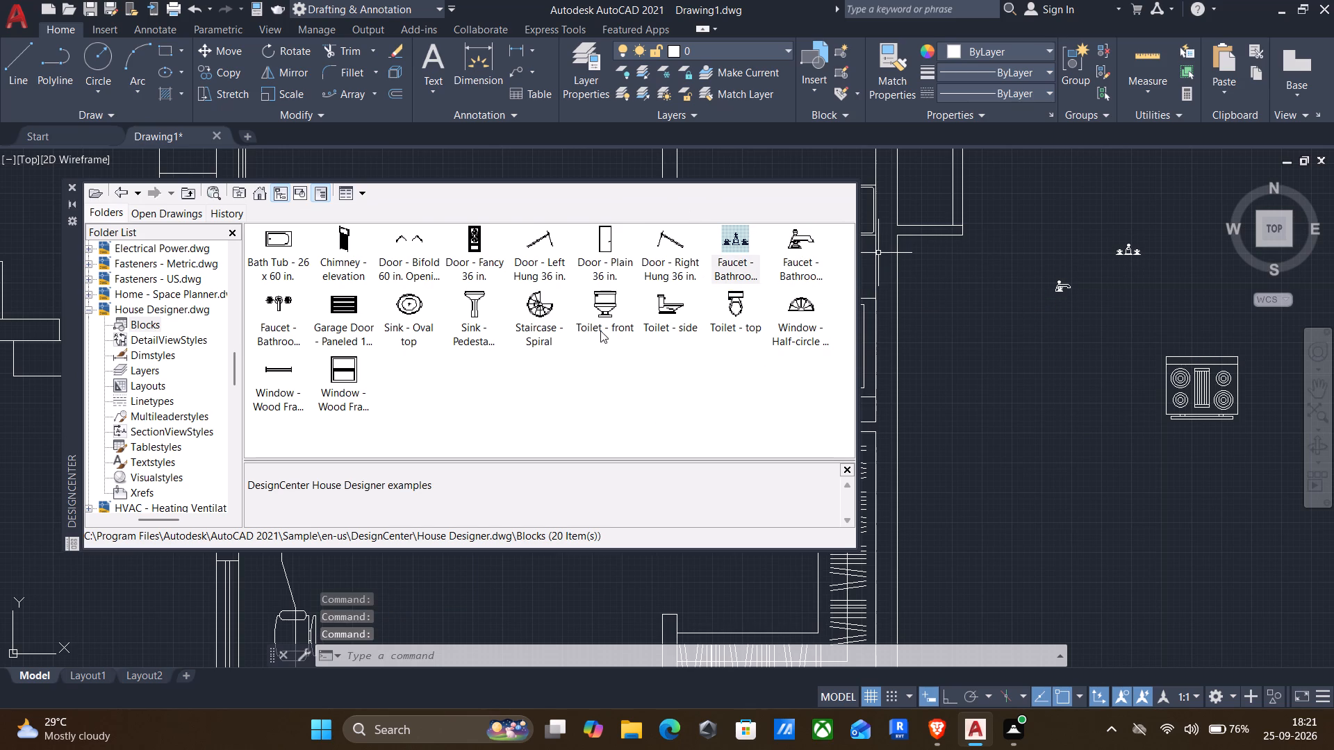
drag(283, 306, 1069, 336)
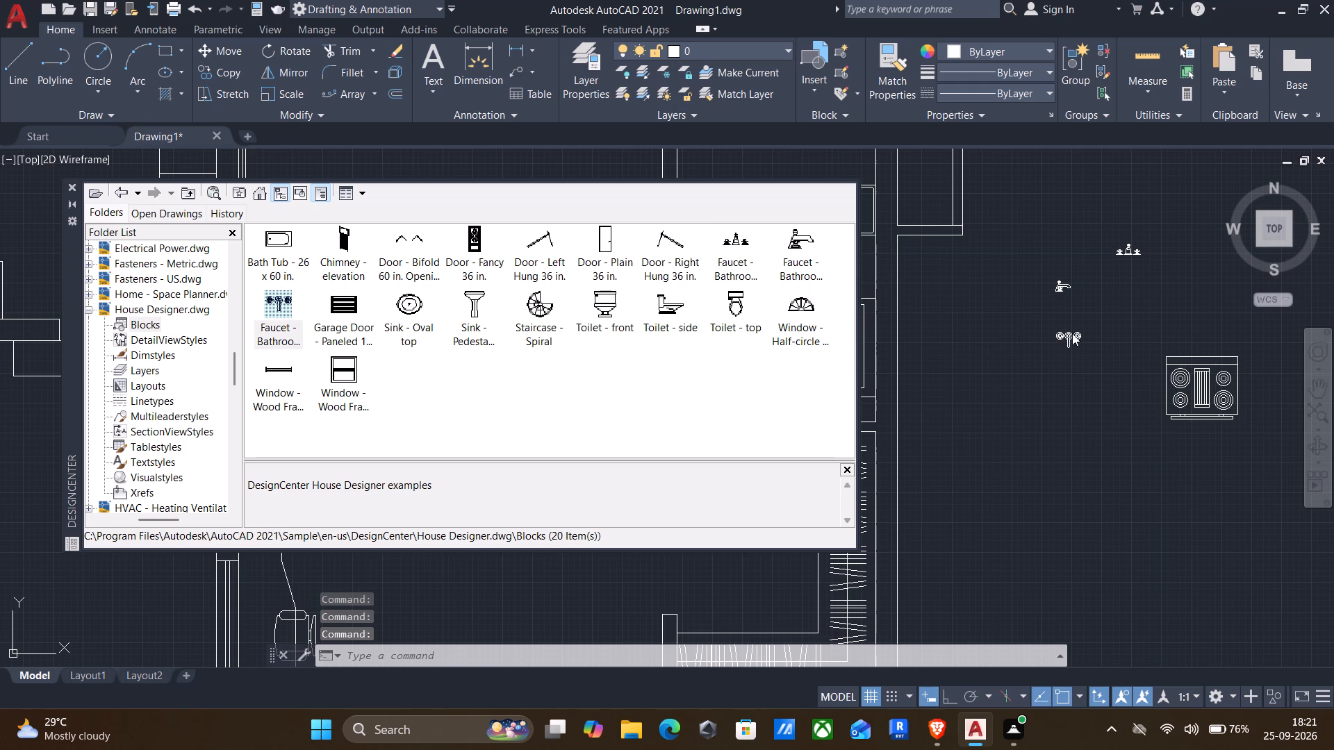
Rotate the front-view bathroom faucet block in the empty area east of the plan by 90 degrees.
click(71, 185)
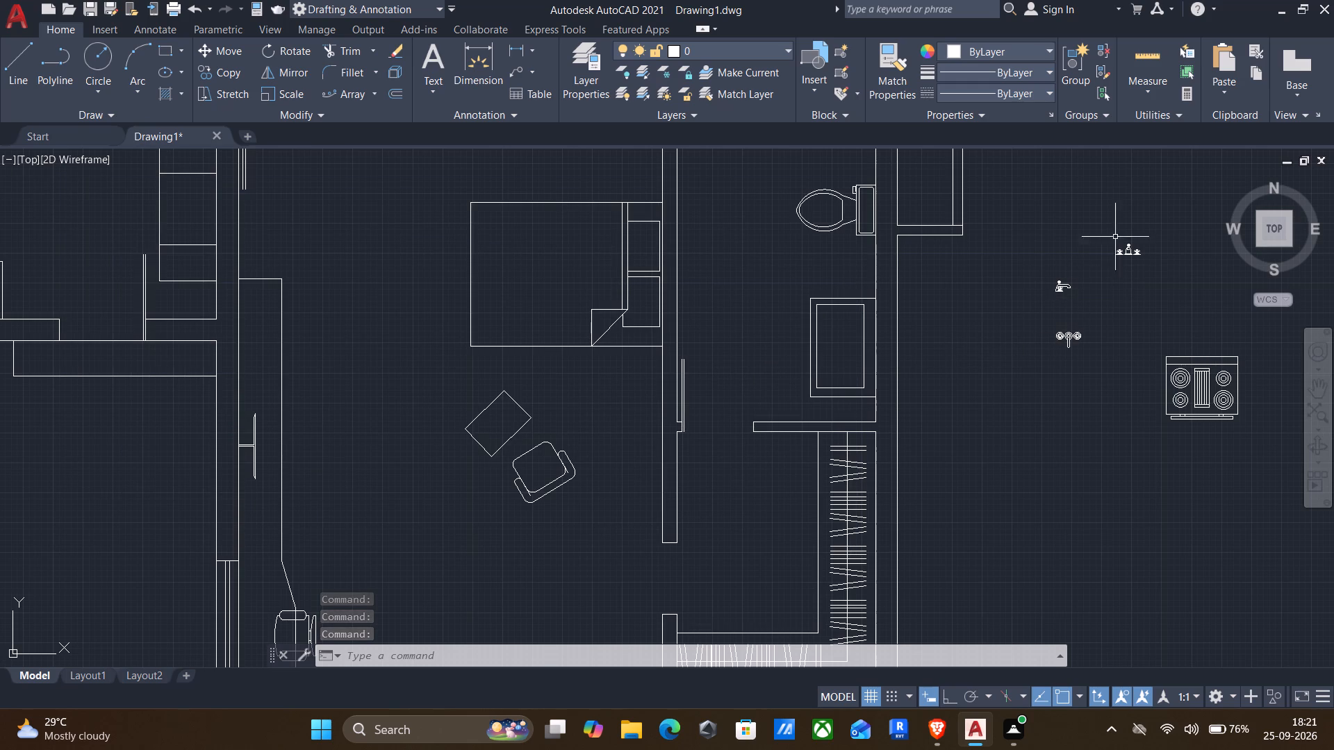
drag(1103, 215, 1140, 266)
drag(1148, 273, 1157, 277)
click(1035, 179)
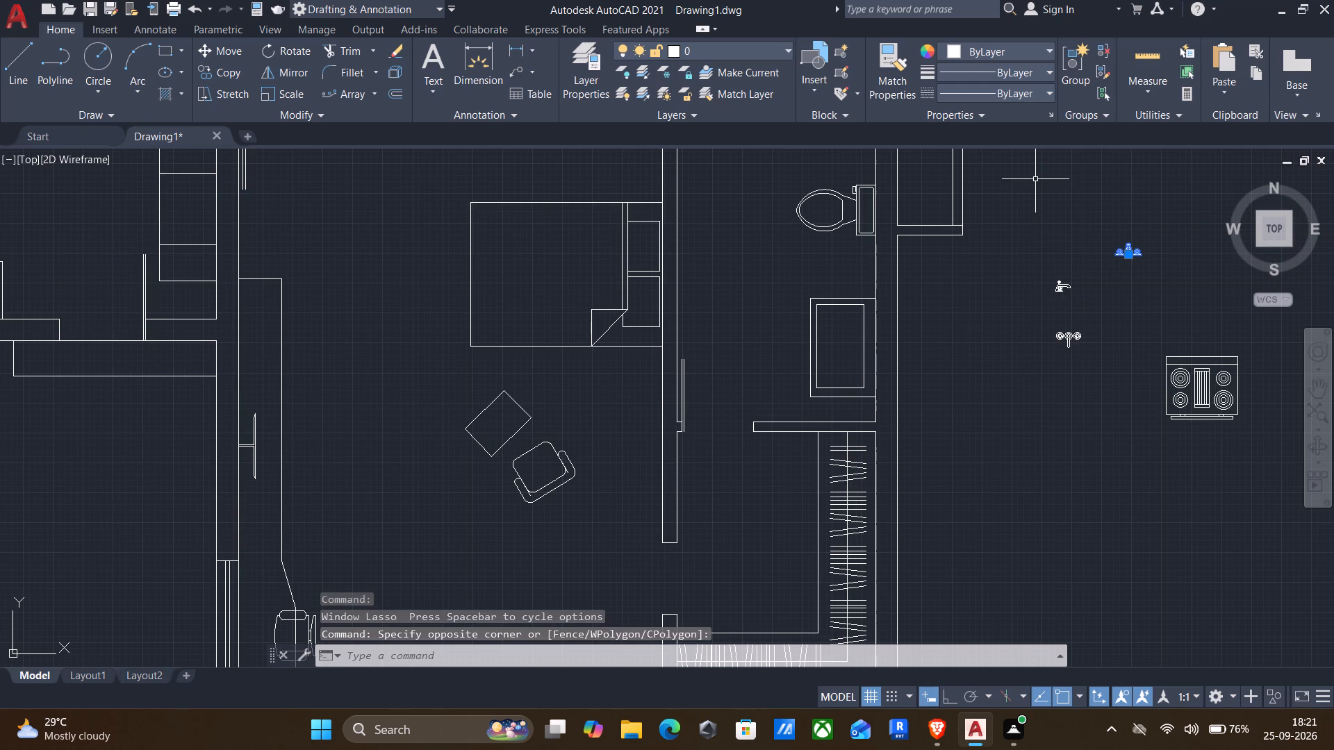
key(r)
key(o)
key(Return)
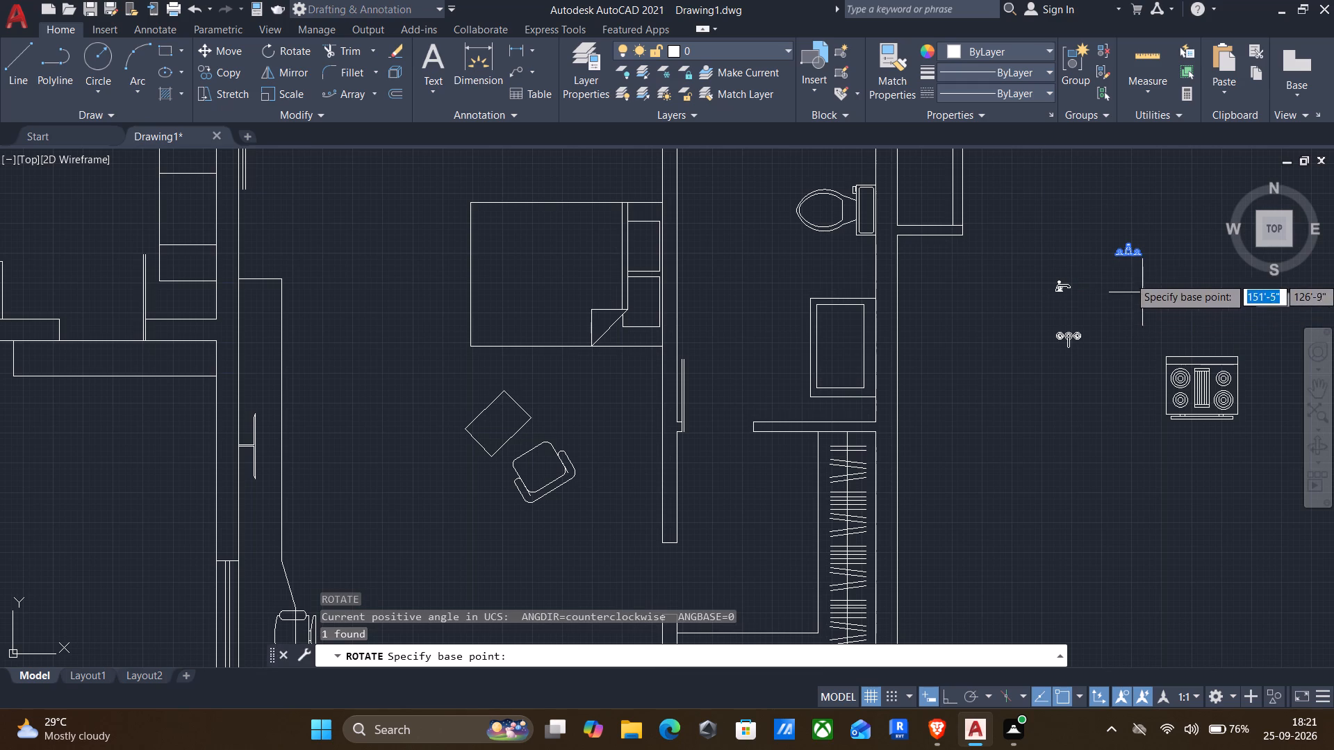
click(1139, 258)
key(F8)
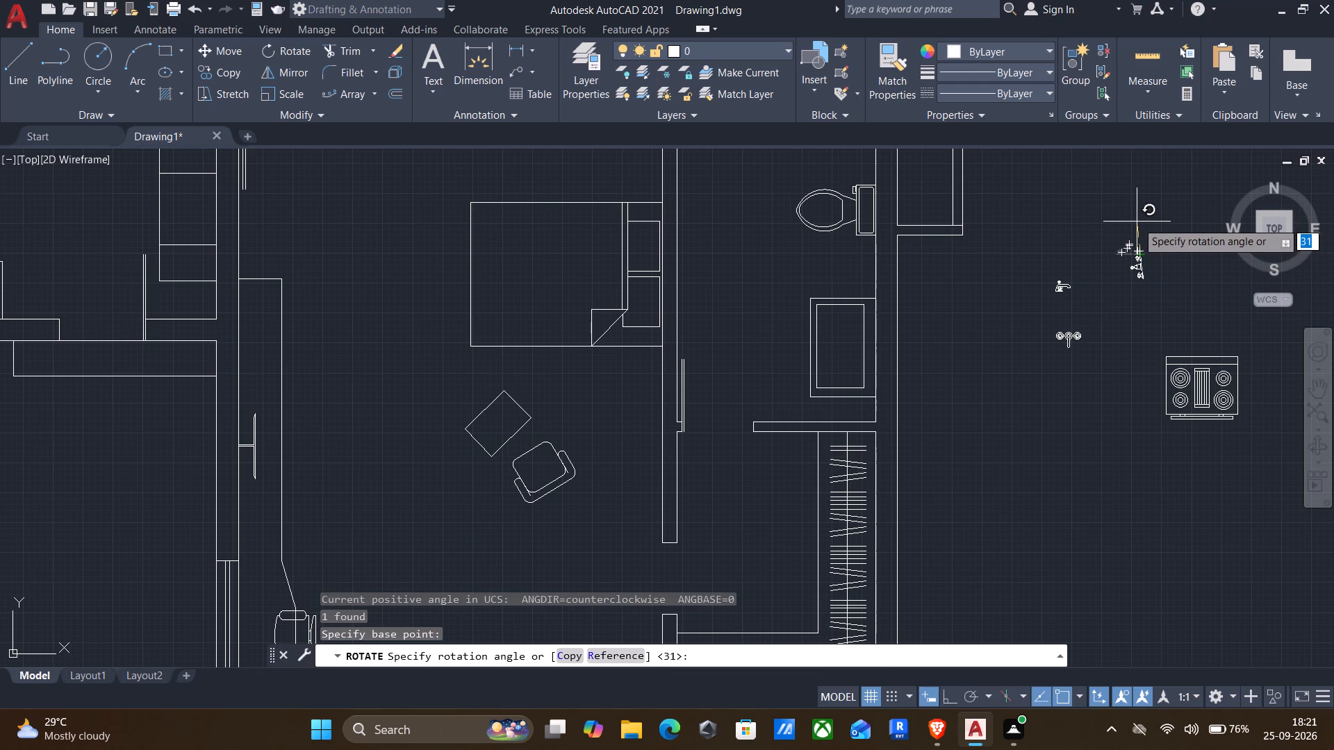
click(1136, 199)
Copy the rotated front-view faucet onto the east edge of the vanity's basin rectangle, about midway along it.
click(1125, 233)
click(1189, 314)
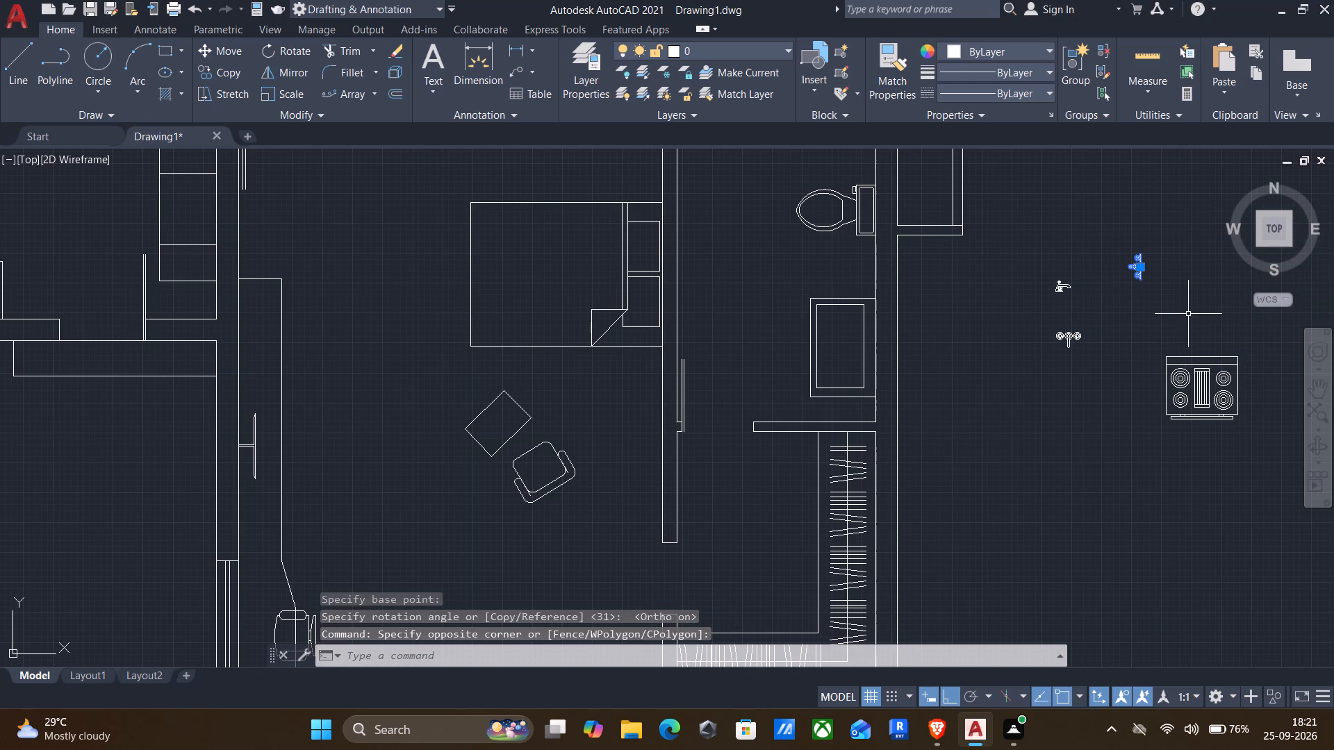
key(v)
key(BackSpace)
key(BackSpace)
text(co)
key(Return)
scroll(1141, 265, up, 4)
click(1119, 267)
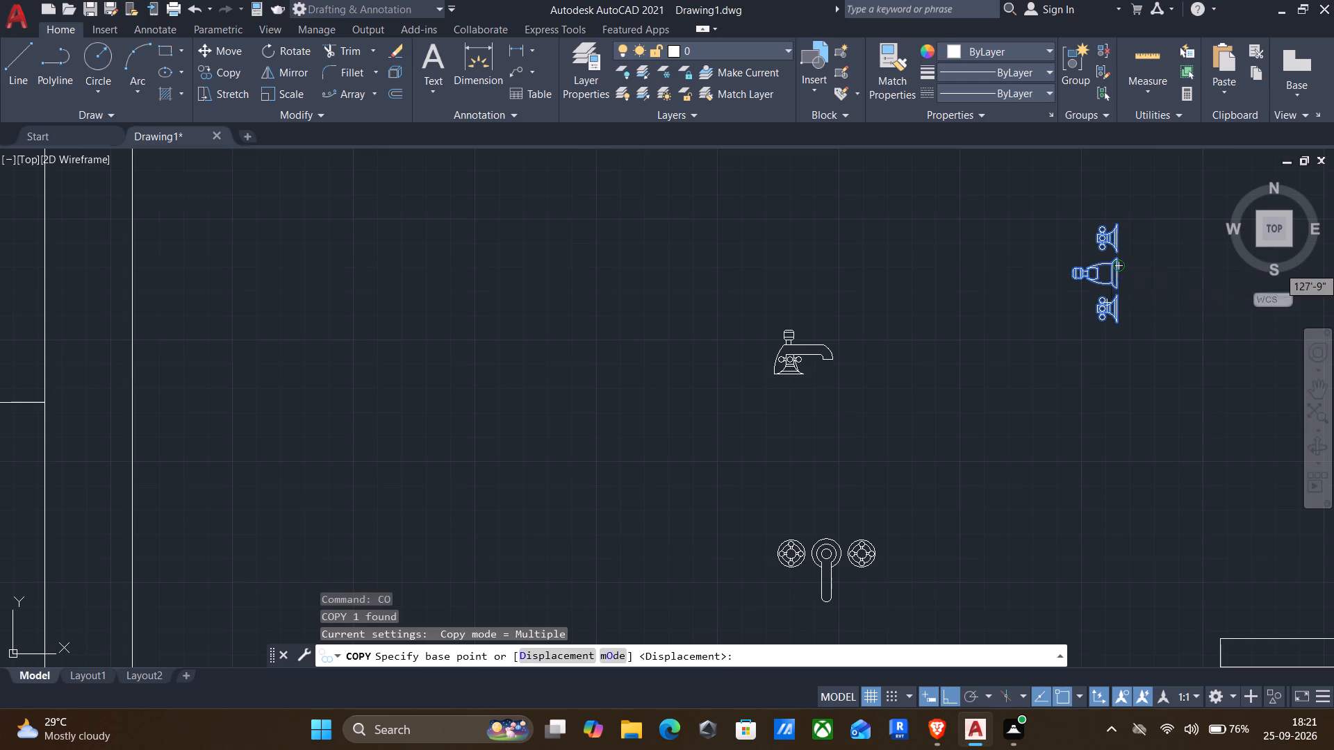
scroll(879, 276, down, 2)
middle_drag(825, 304, 990, 262)
key(F8)
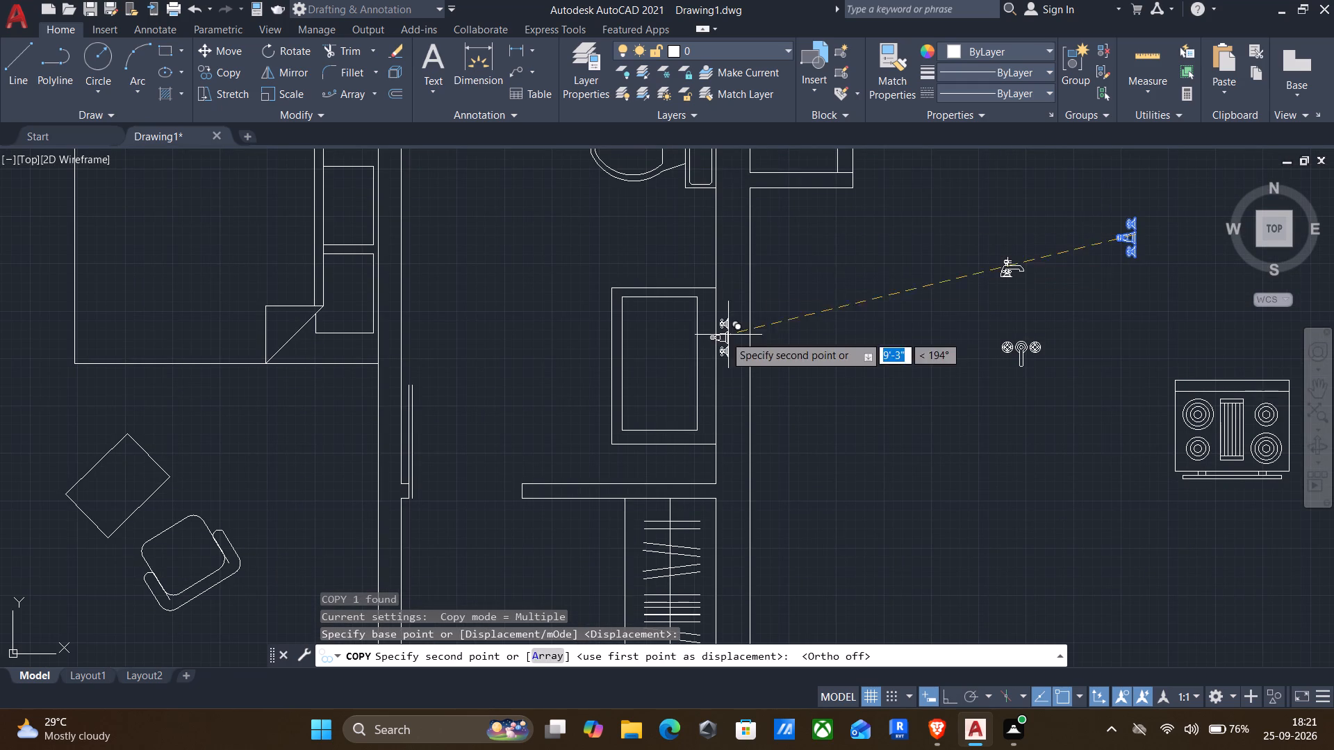
scroll(700, 361, up, 2)
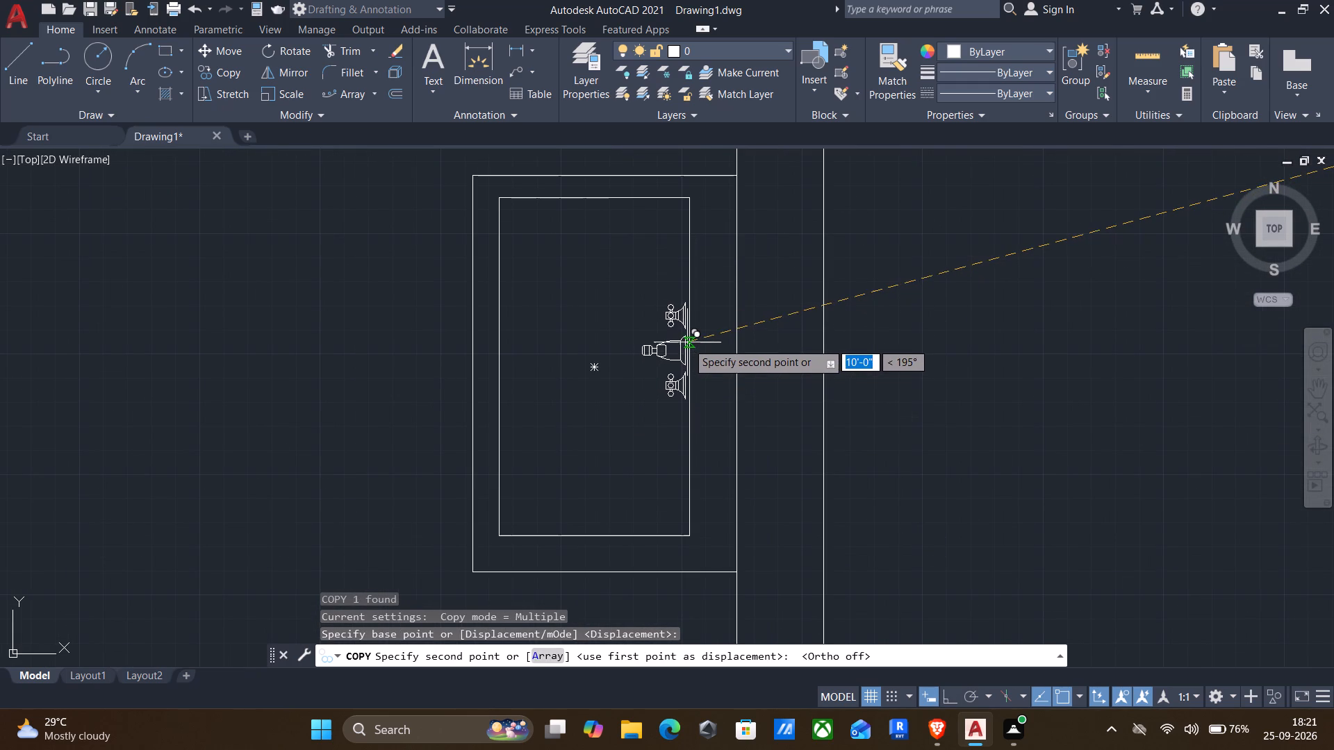
click(689, 341)
scroll(712, 355, down, 2)
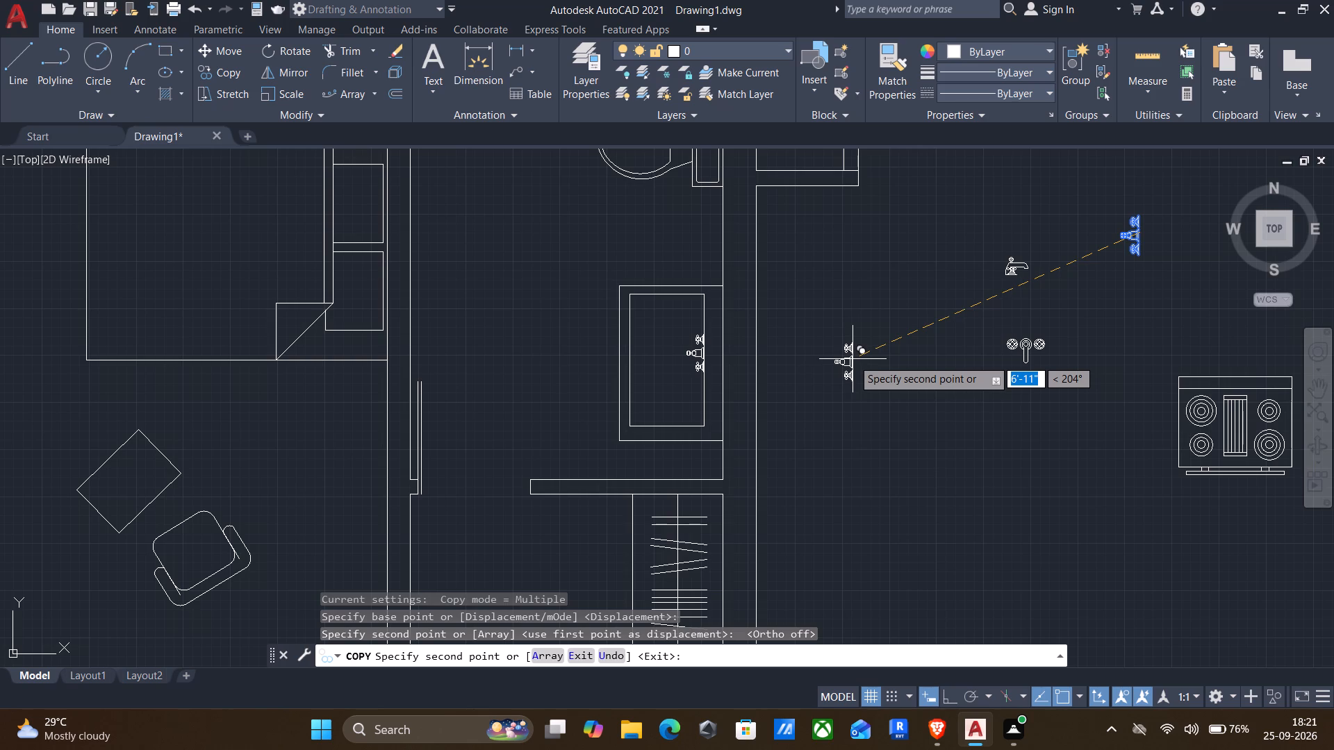
key(Escape)
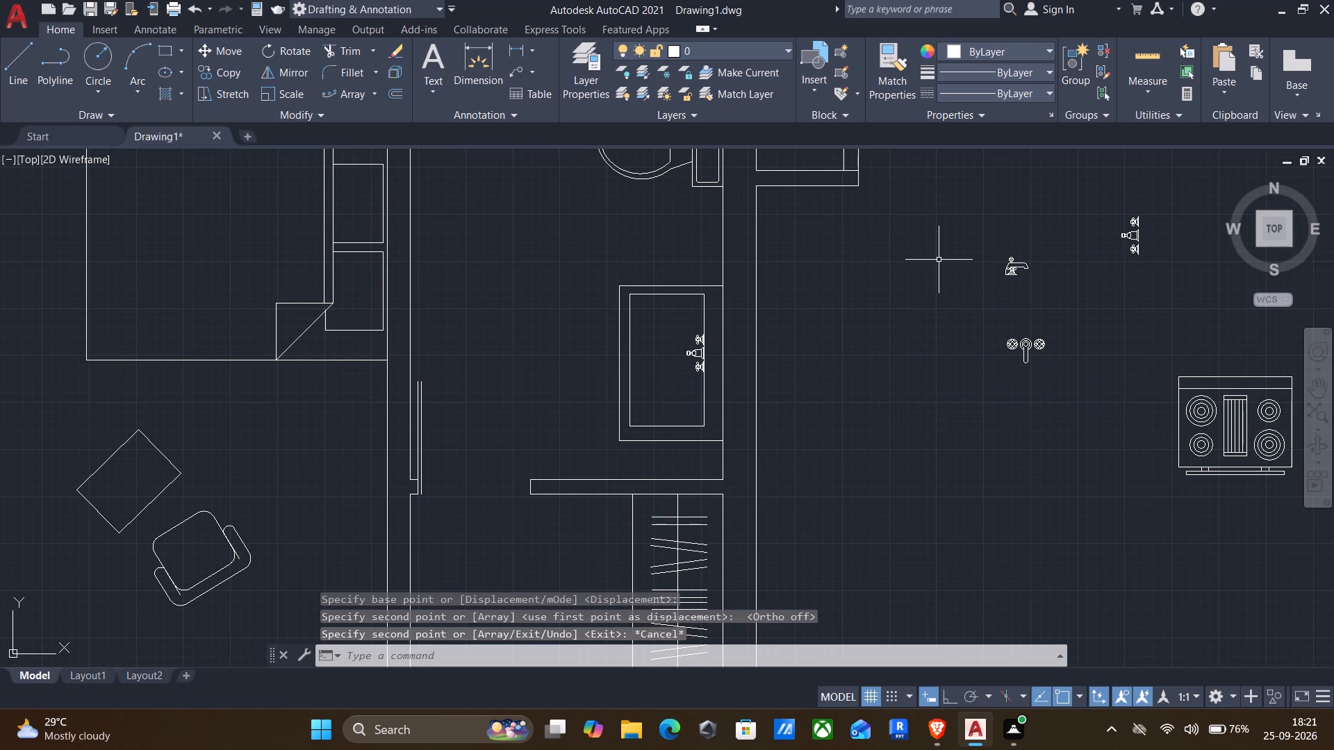
Rotate the top-view faucet block in the empty area by 90 degrees using Ortho.
click(954, 310)
click(1089, 423)
text(ro)
key(Return)
click(1014, 370)
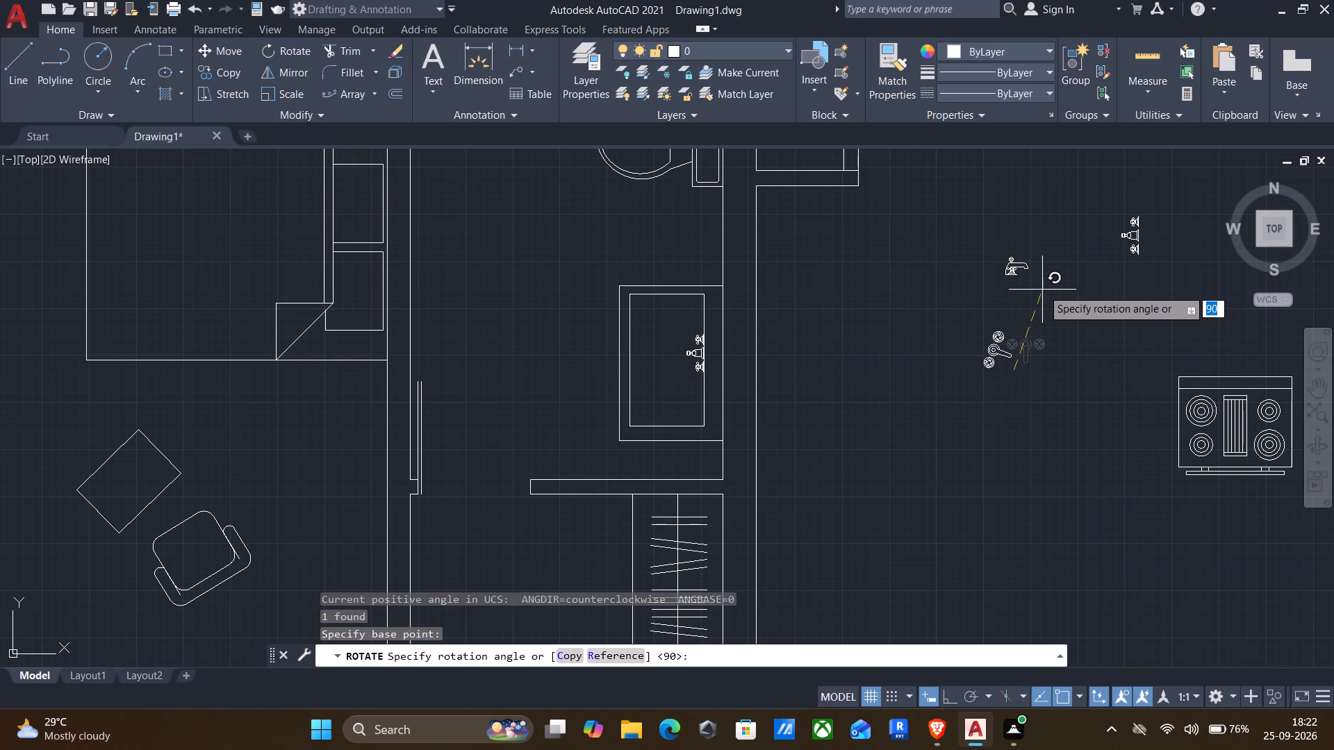
key(F8)
click(1035, 232)
Copy the rotated top-view faucet into the bathroom beside the east wall, just north of the toilet.
click(1026, 404)
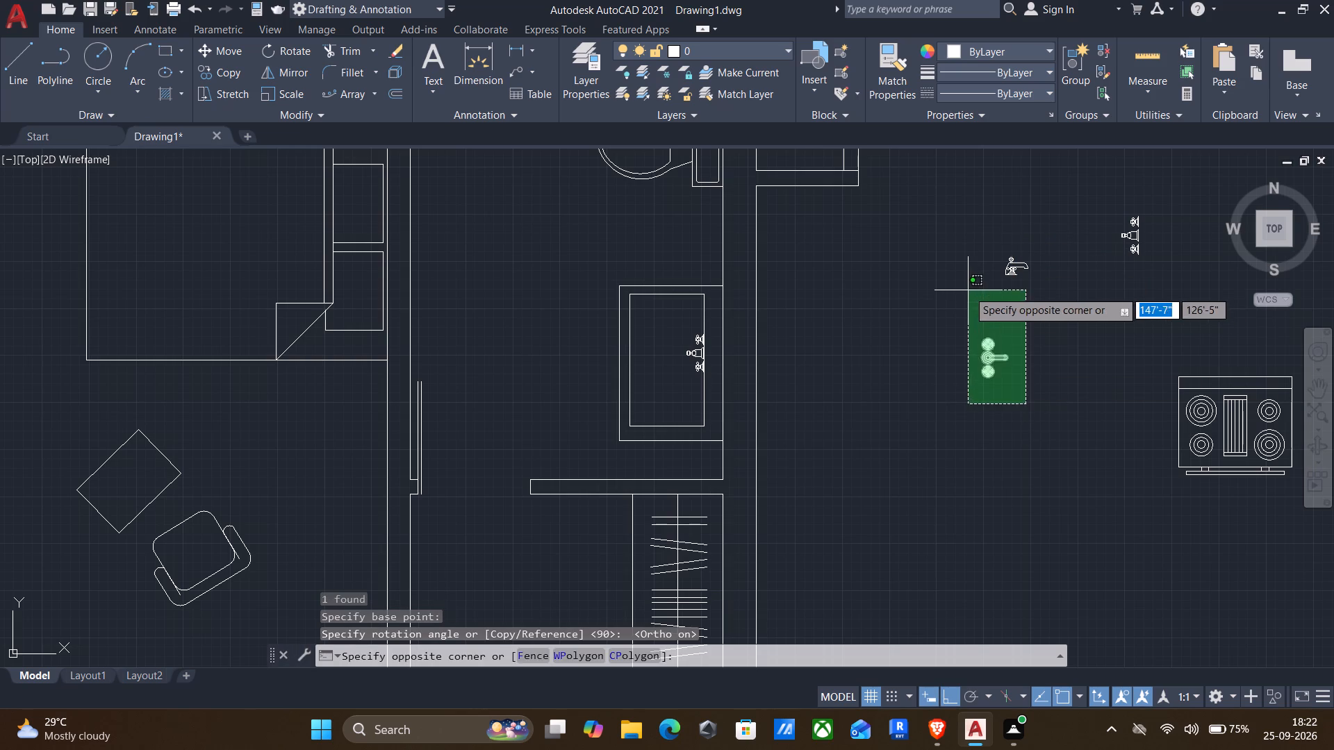
click(968, 290)
text(co)
key(Return)
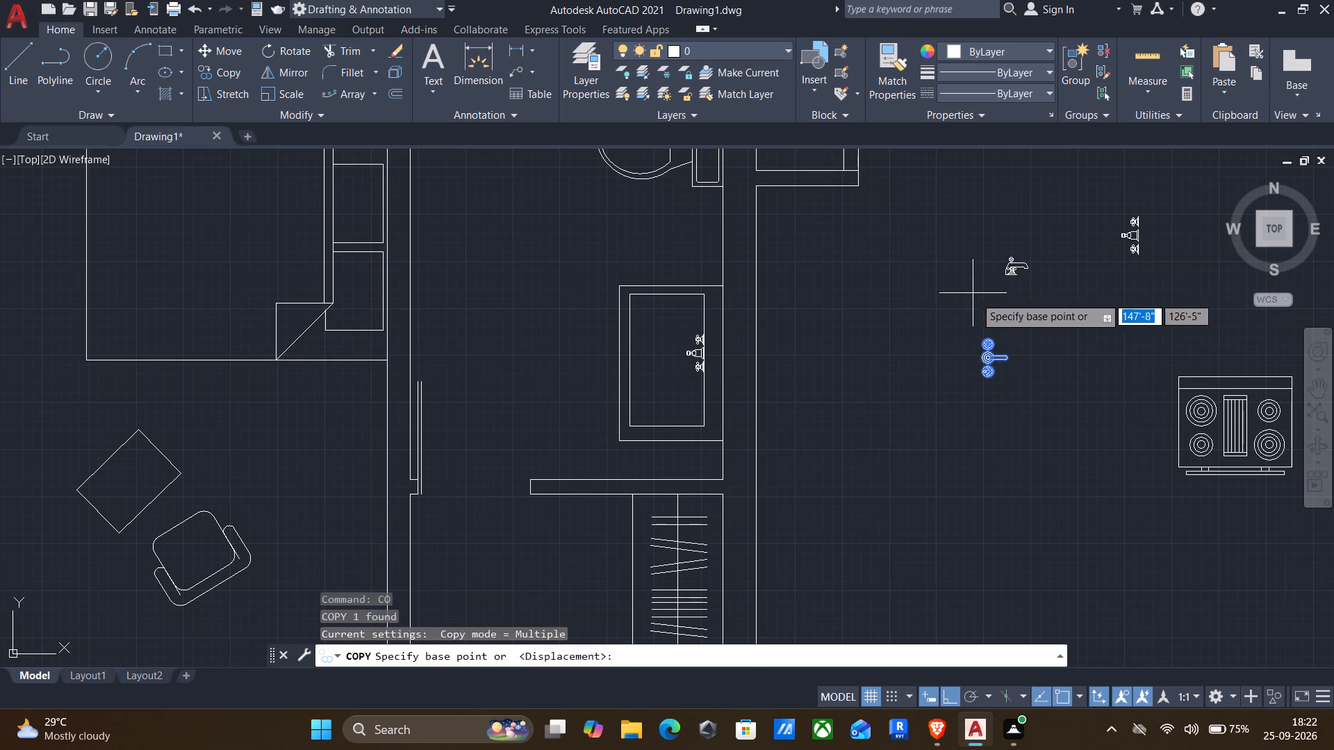
click(1011, 364)
middle_drag(879, 356, 951, 594)
key(F8)
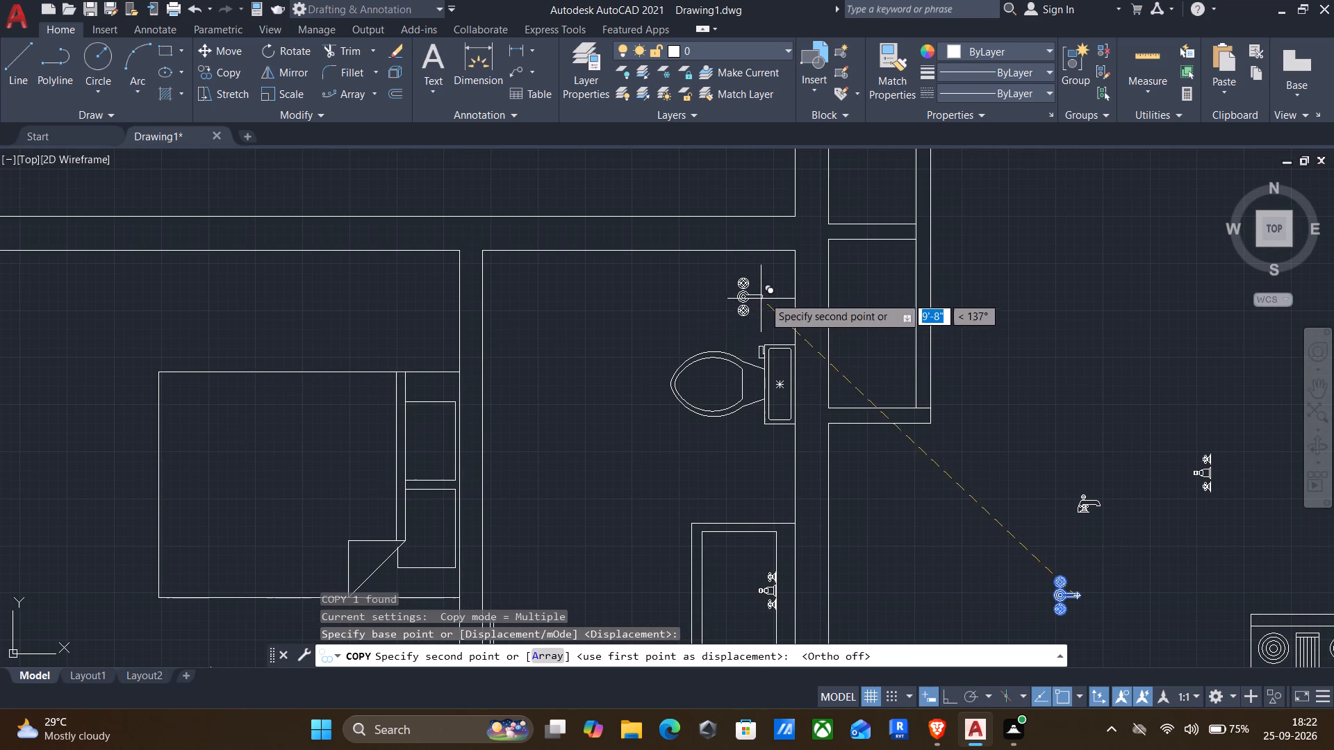
click(786, 286)
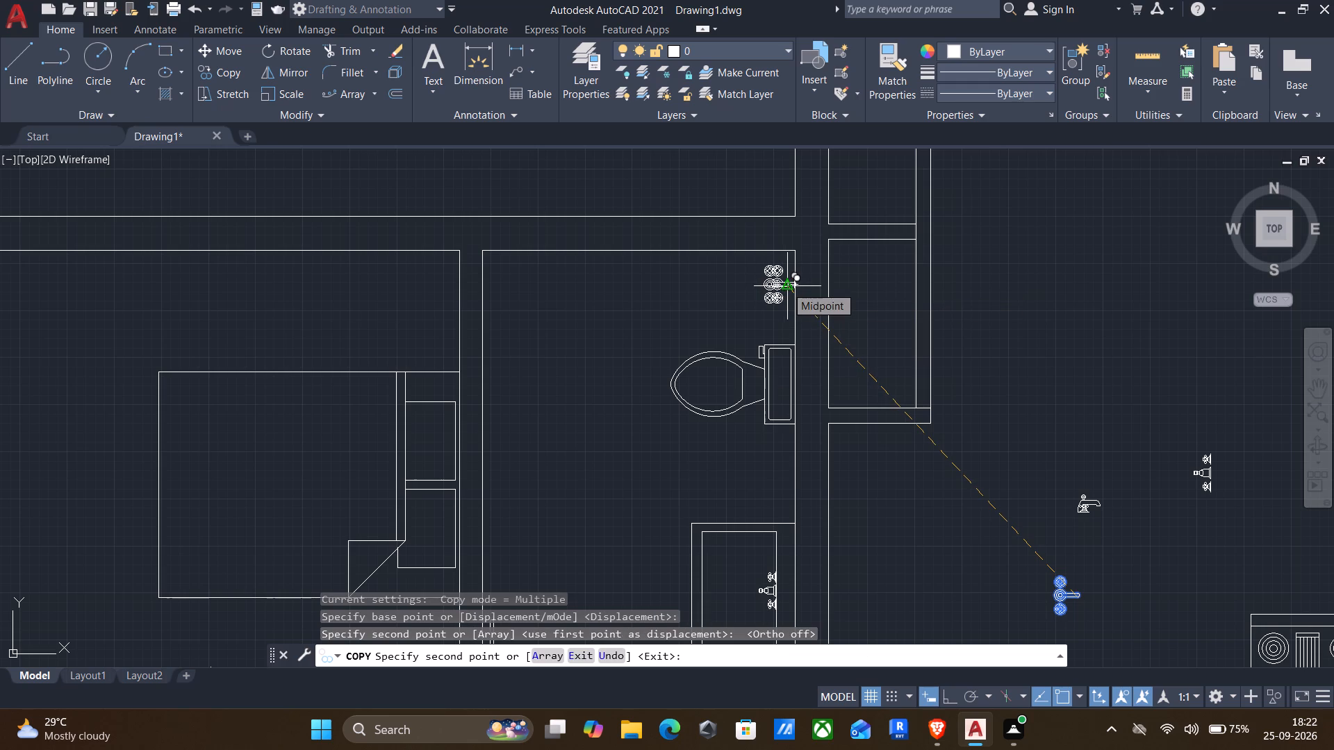
scroll(786, 286, down, 2)
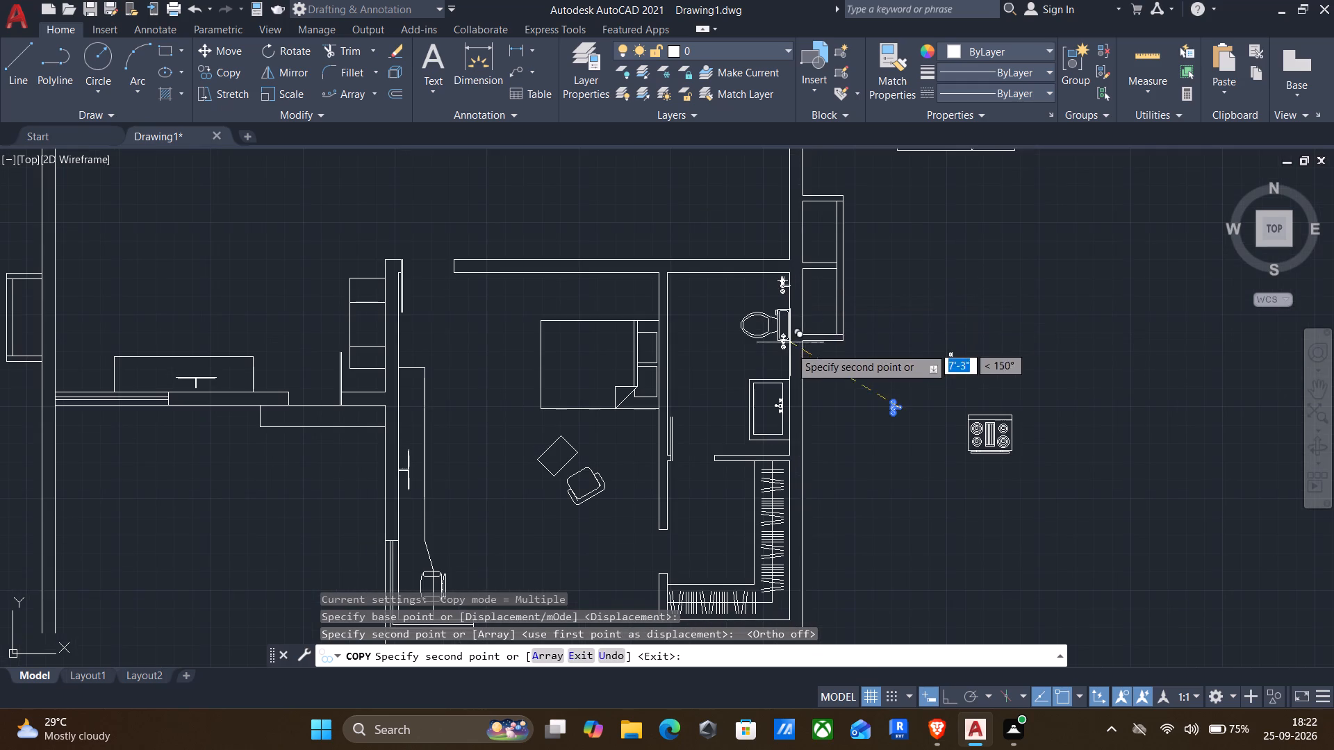
middle_drag(791, 358, 808, 281)
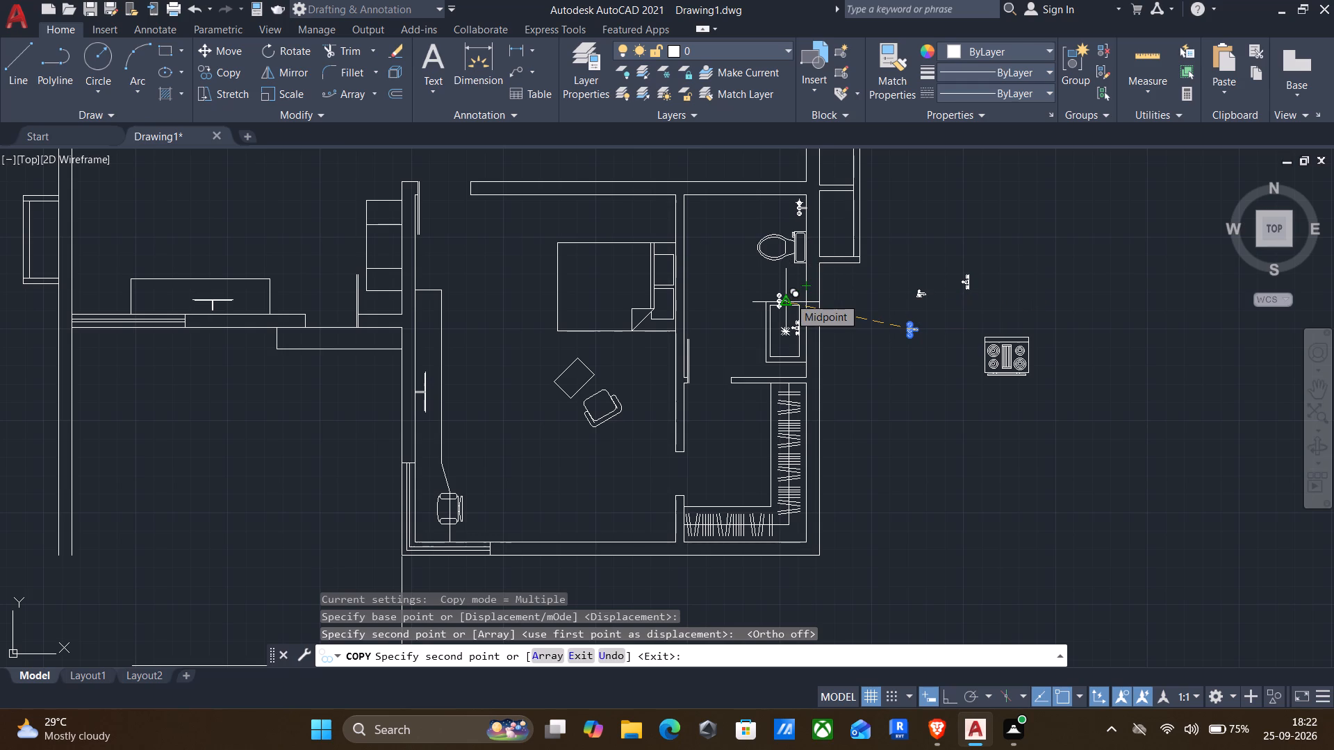
key(Escape)
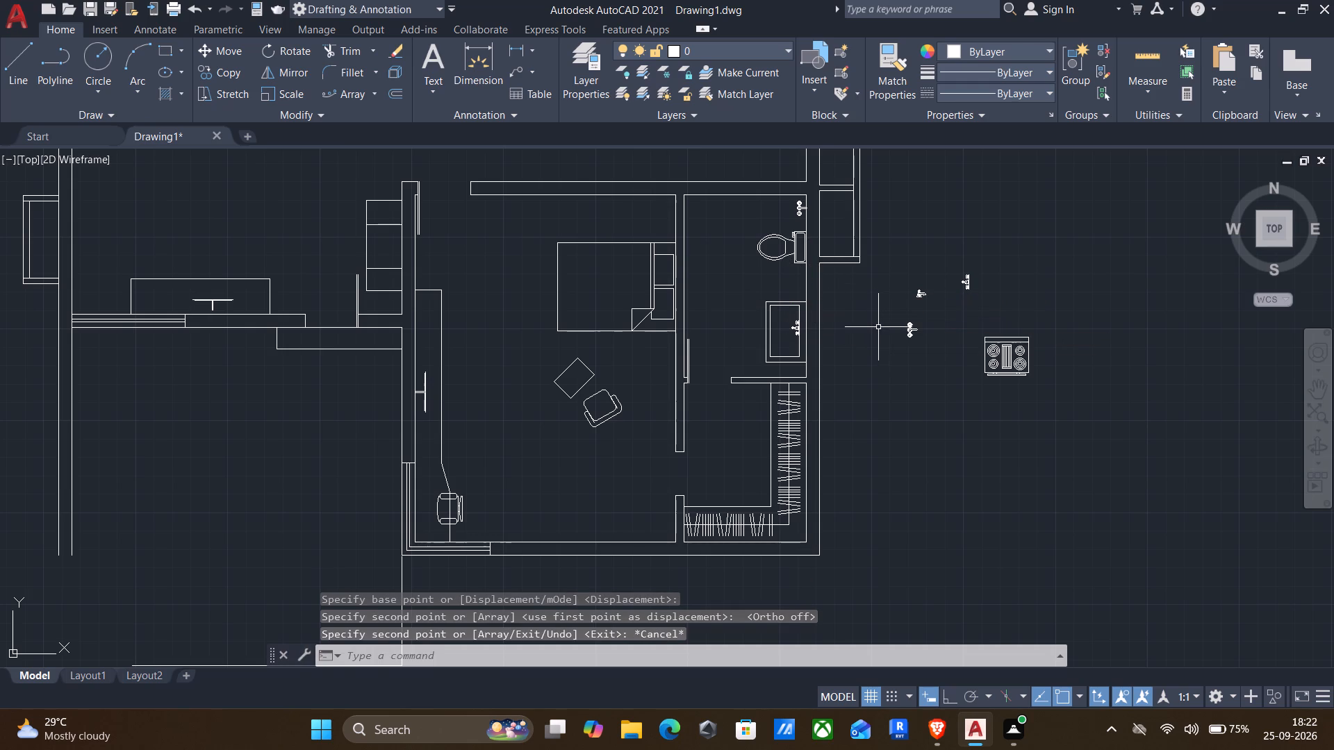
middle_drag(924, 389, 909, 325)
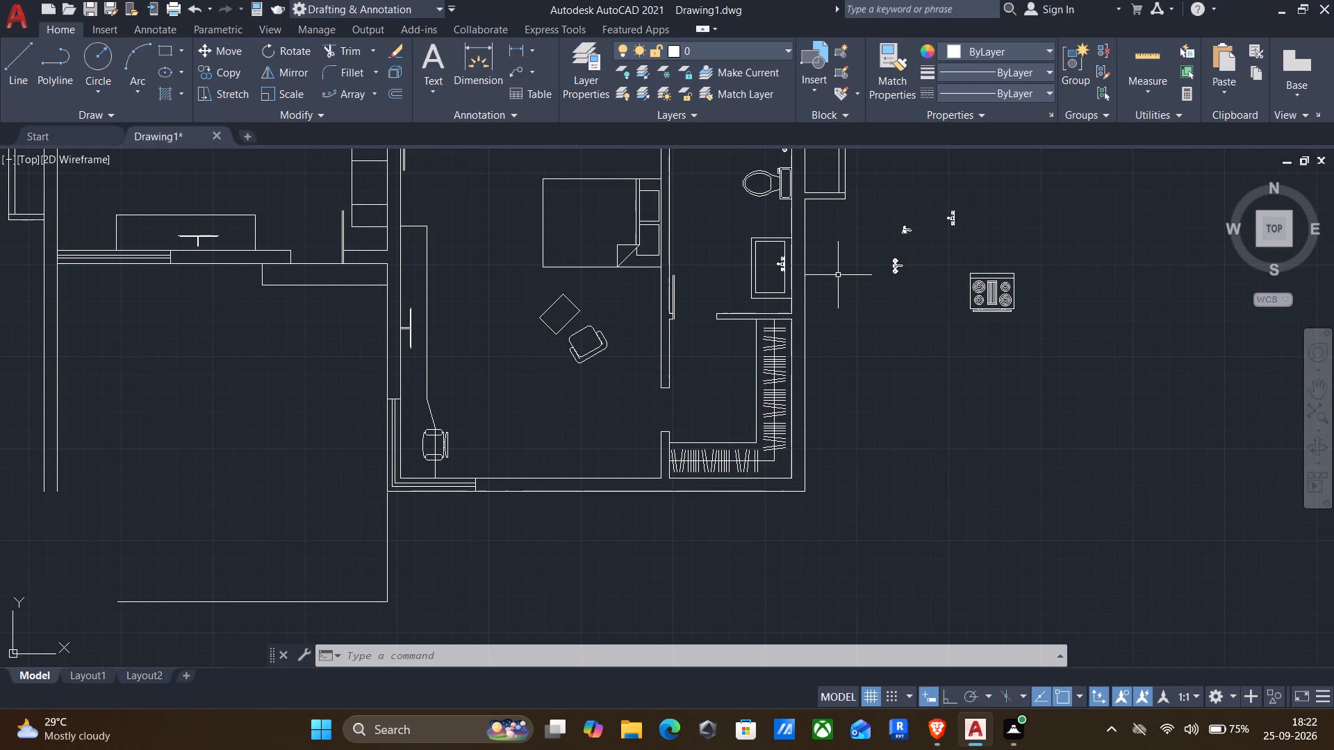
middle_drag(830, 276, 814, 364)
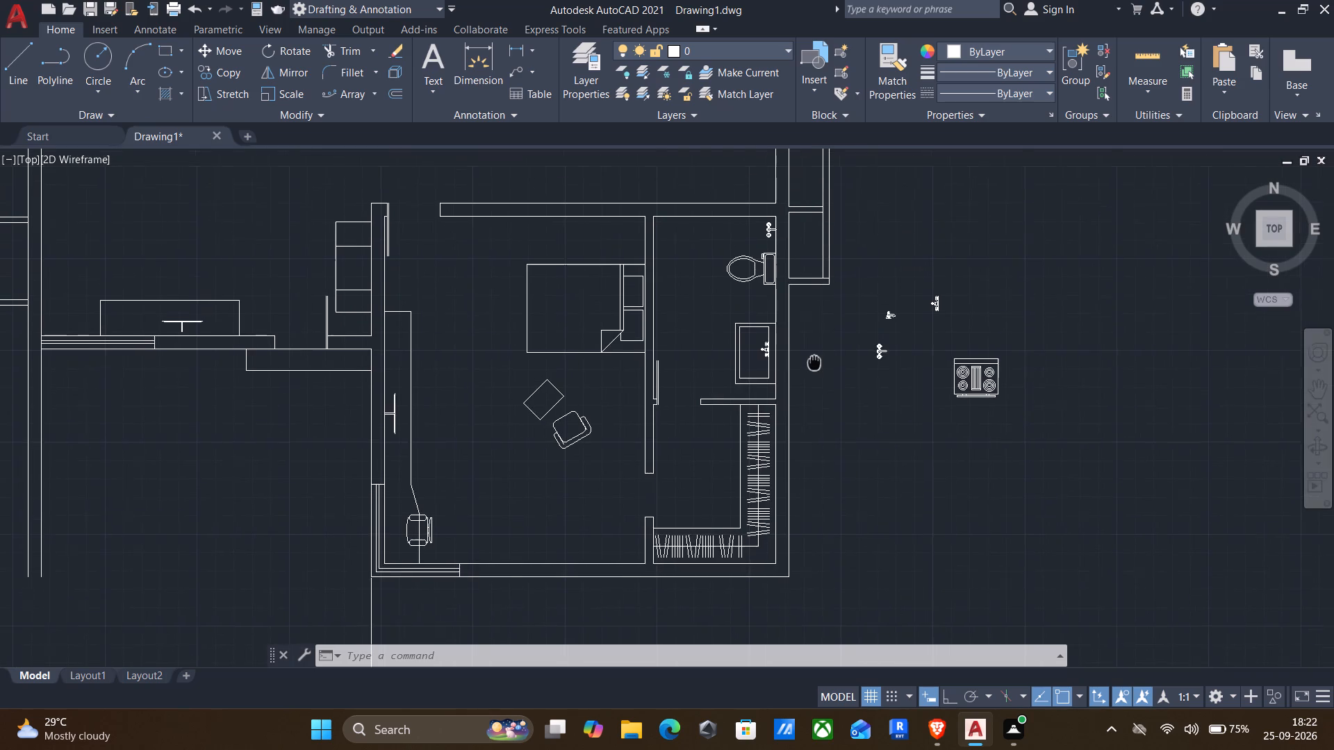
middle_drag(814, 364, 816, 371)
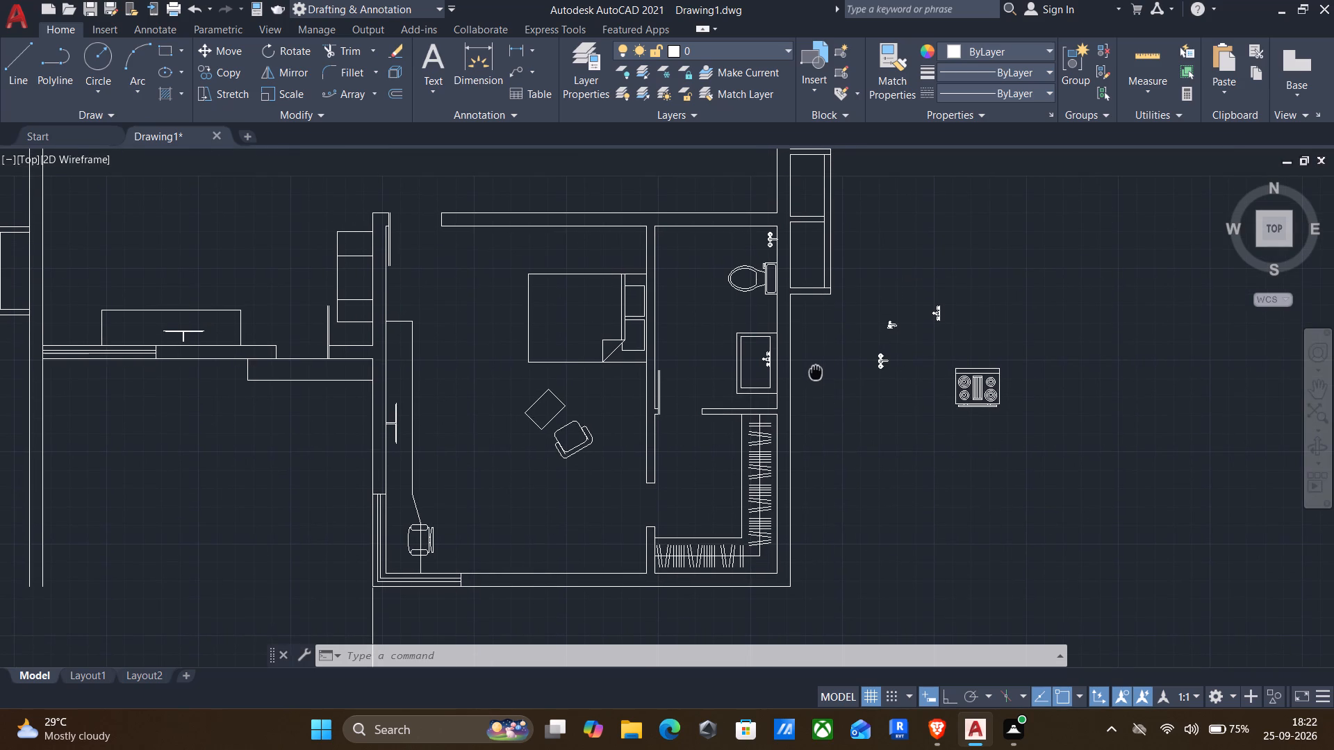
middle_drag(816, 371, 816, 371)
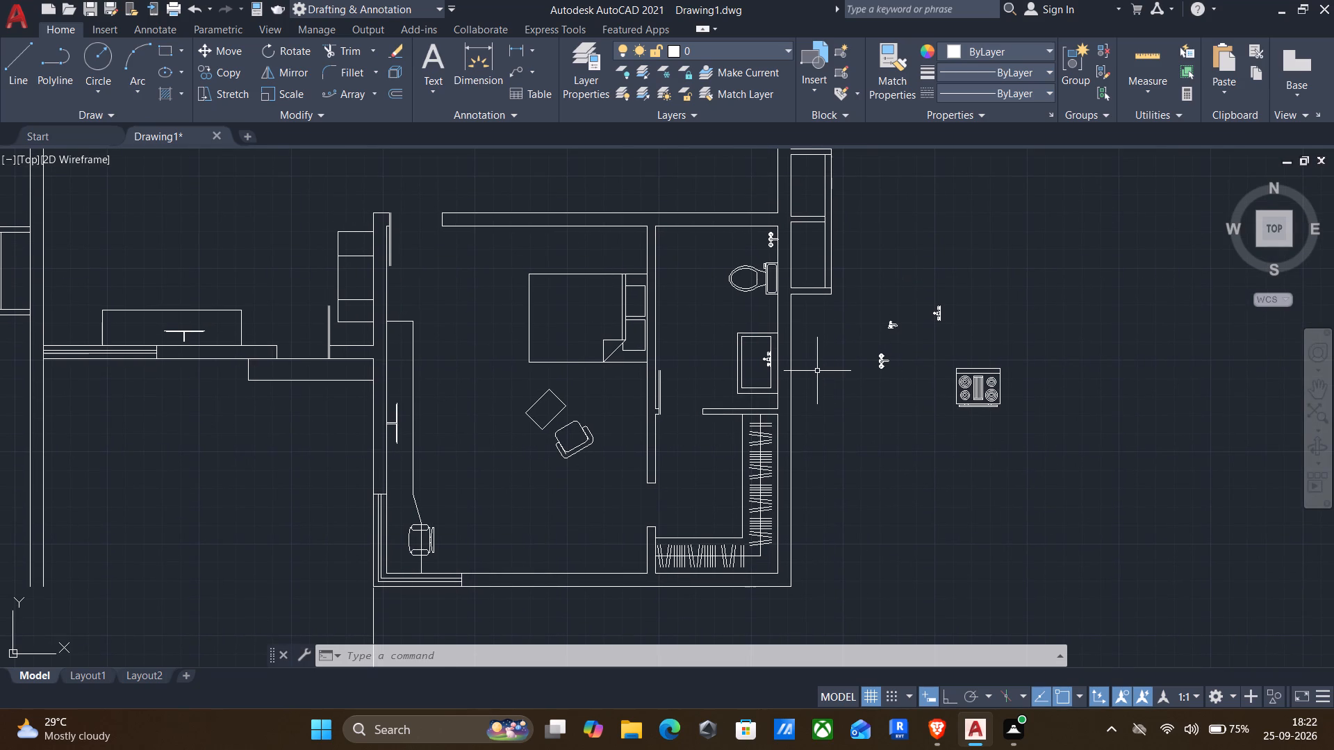
Draw a line across the thickness of the bathroom's east wall, level with the south edge of the toilet tank.
key(l)
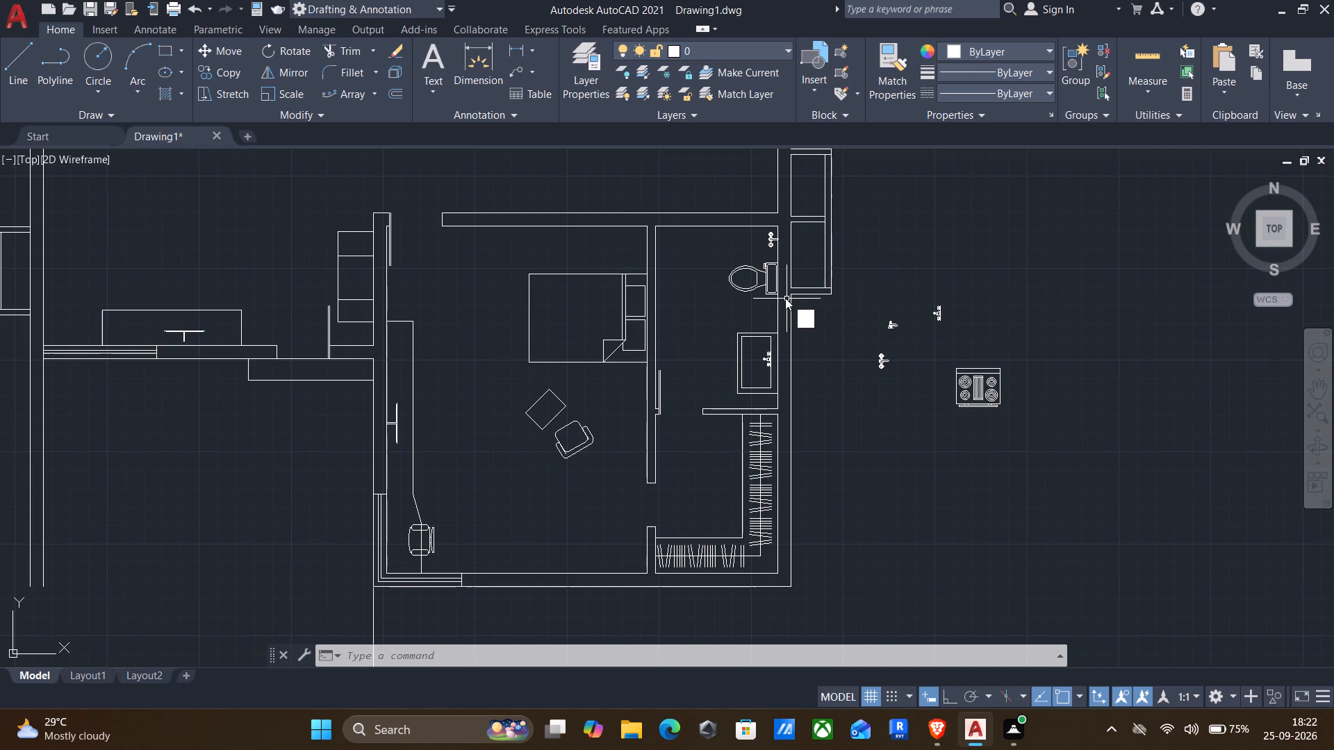
key(Return)
scroll(782, 298, up, 4)
click(823, 266)
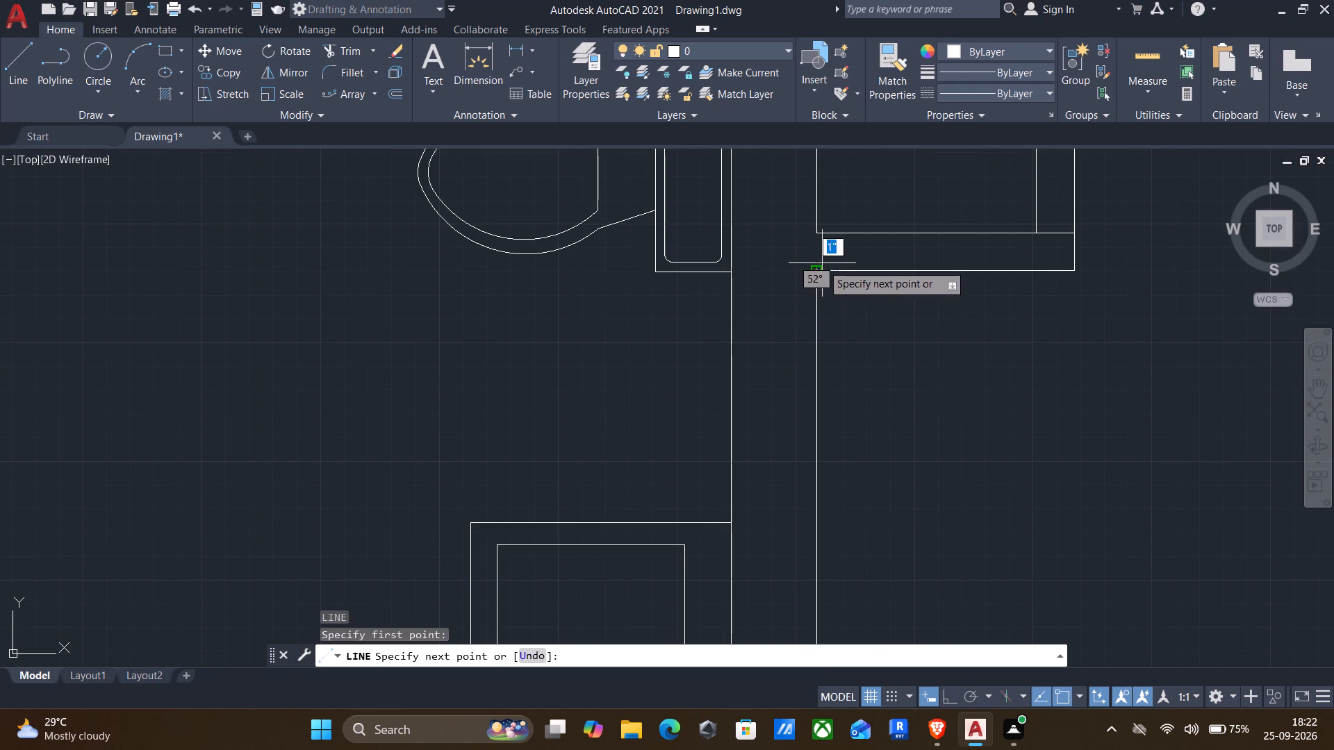
click(732, 274)
key(Return)
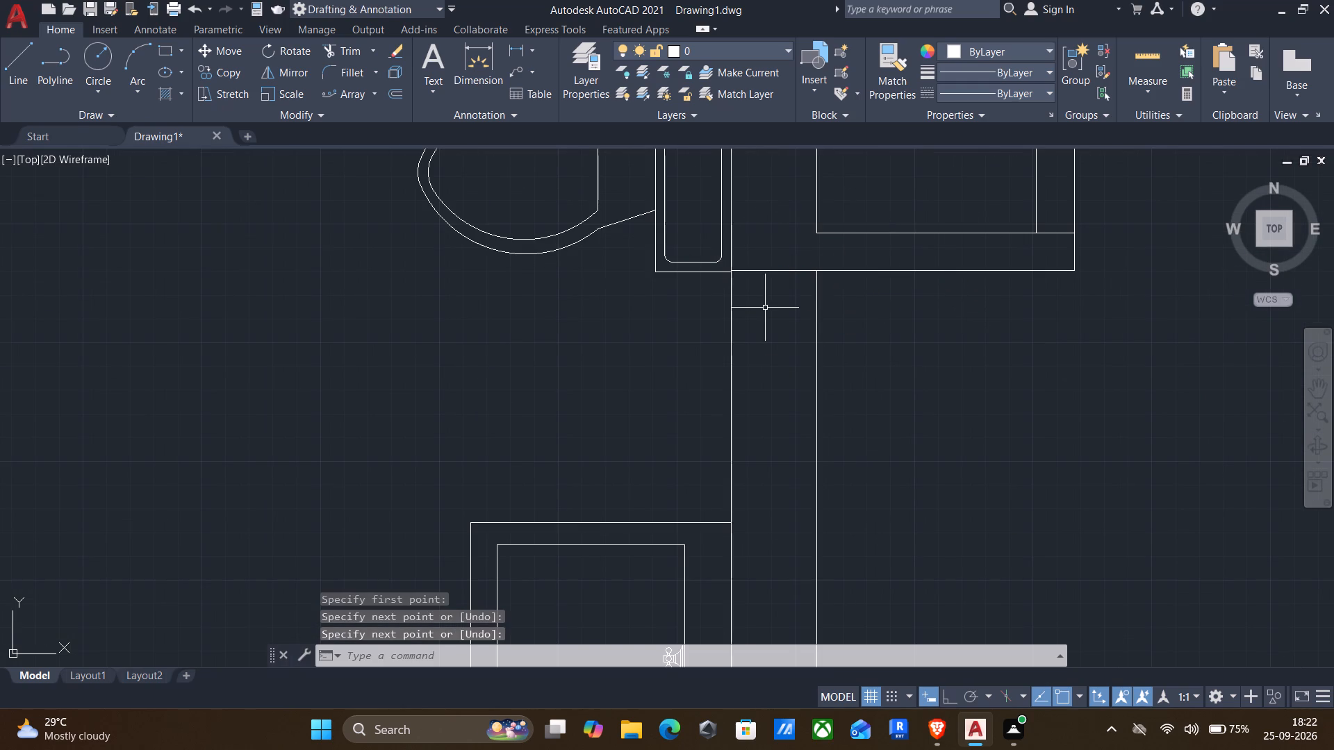
Offset the line across the east wall 2' to the south to bound a window opening between toilet and vanity.
key(o)
key(Return)
drag(789, 269, 790, 281)
click(798, 338)
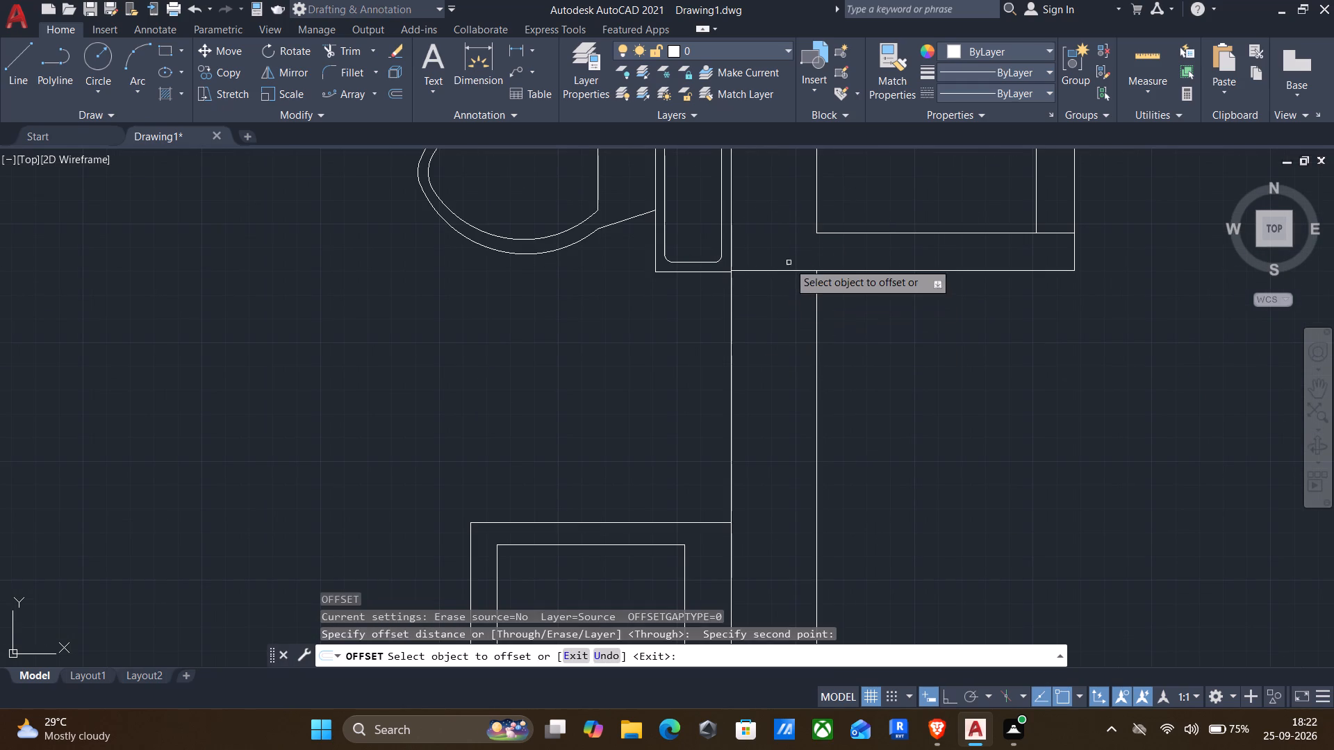
click(767, 273)
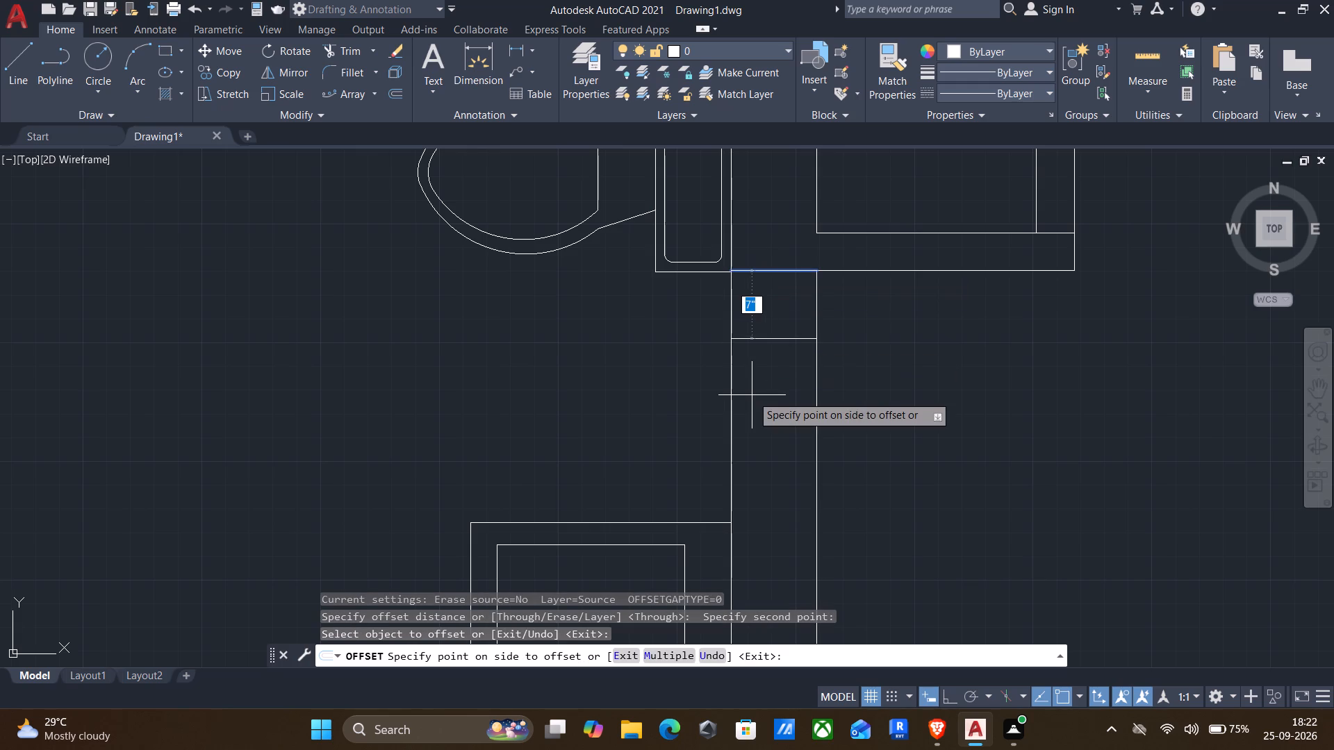
key(2)
key(apostrophe)
key(Return)
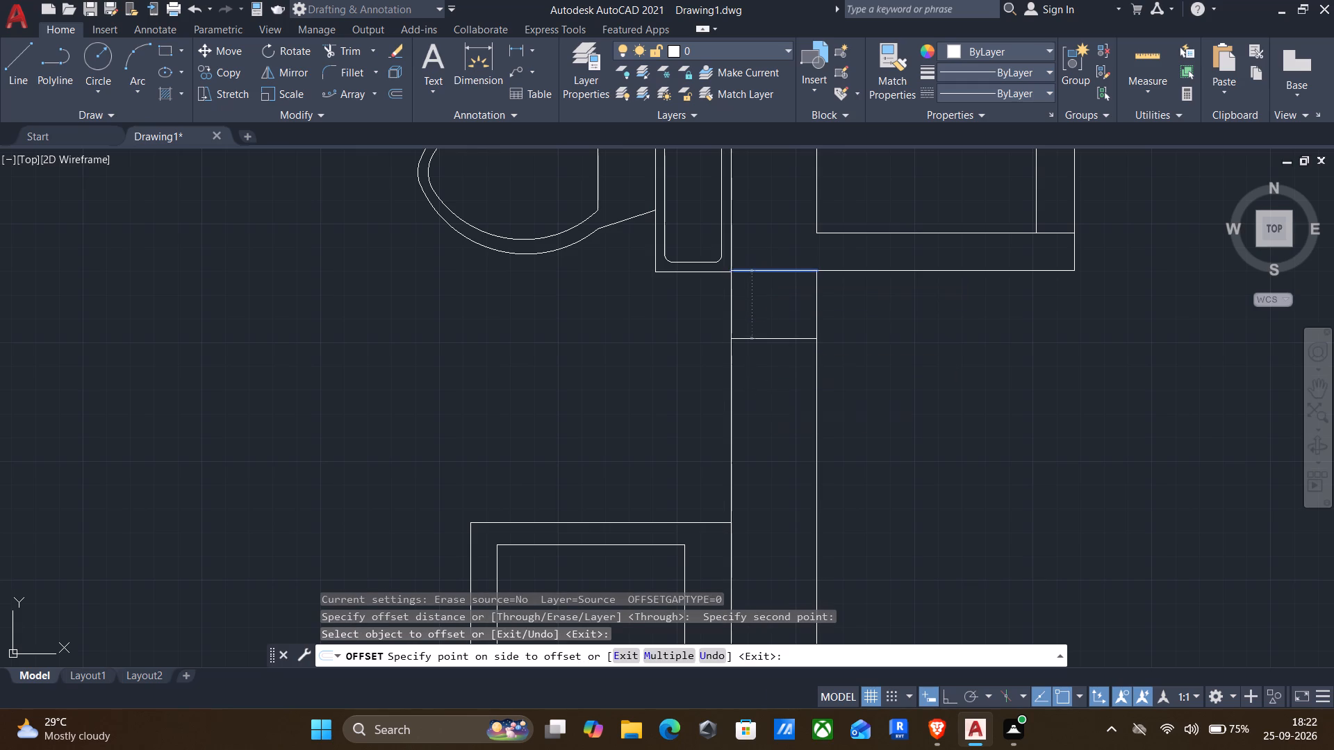
scroll(750, 417, down, 2)
key(Return)
Draw a line between the midpoints of the two cross lines, along the centre of the east wall opening.
key(l)
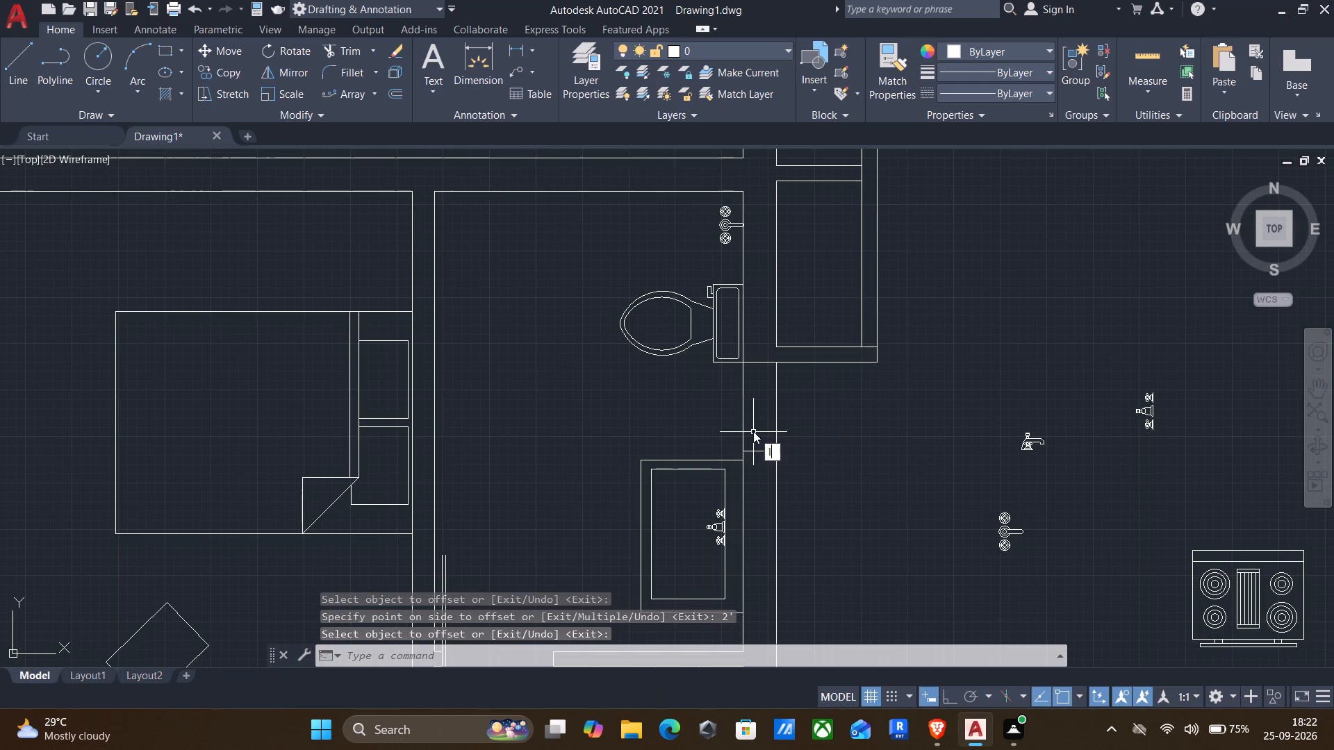
key(Return)
click(757, 358)
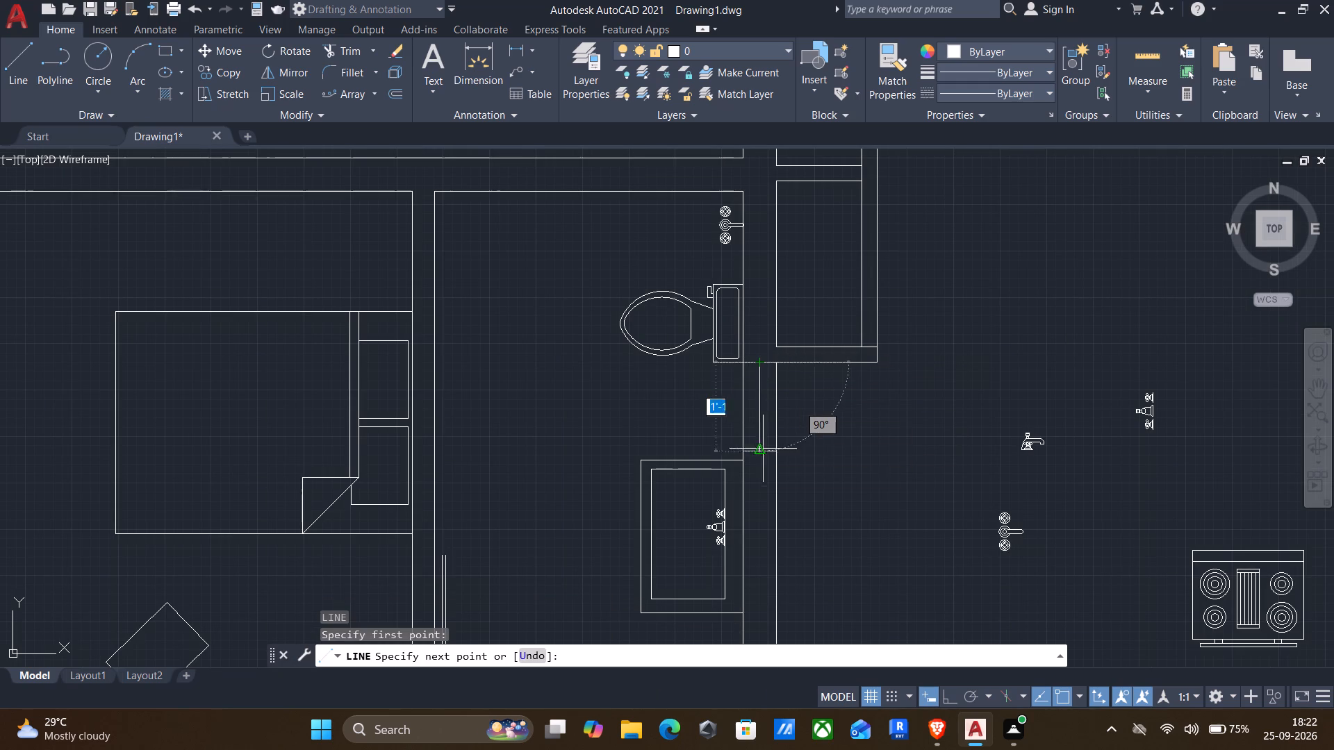
click(758, 452)
key(Return)
Offset the opening's centre line 1" to the west and 1" to the east to form the window's glazing lines.
key(o)
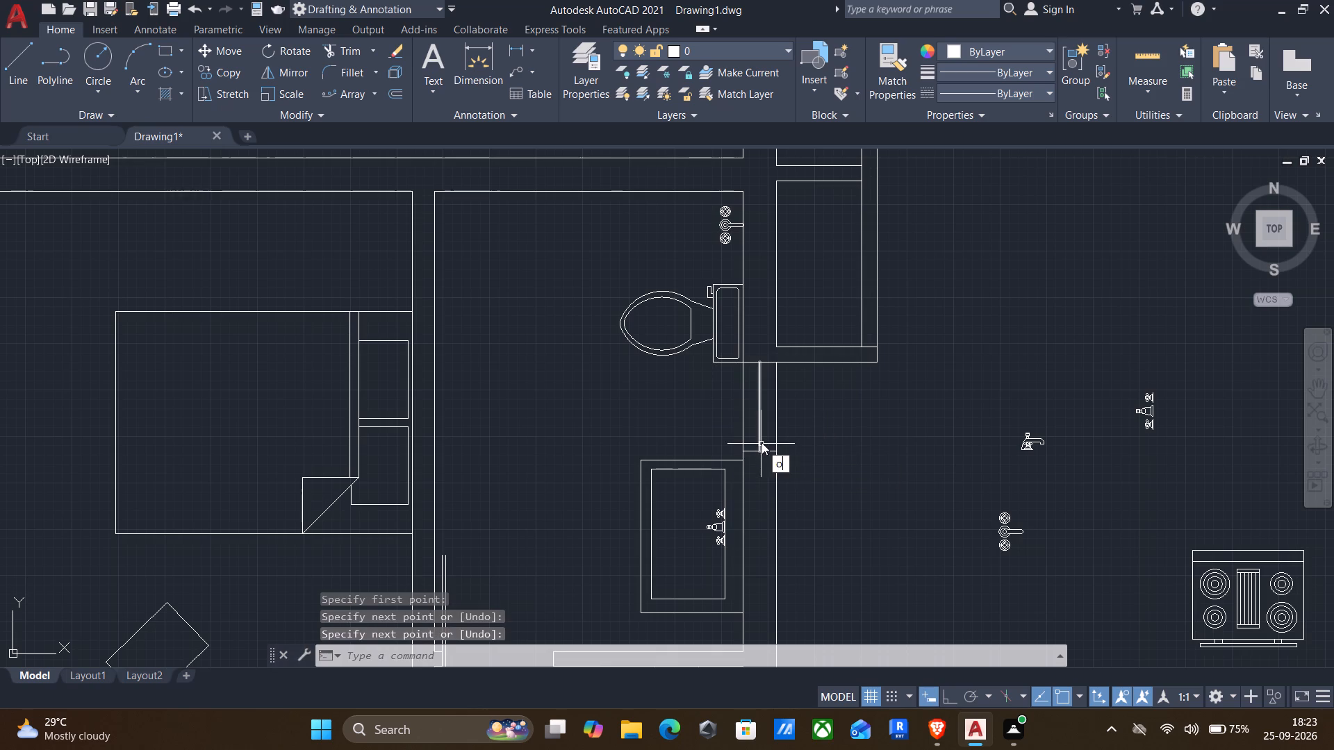
key(Return)
scroll(761, 390, up, 3)
click(734, 440)
click(709, 453)
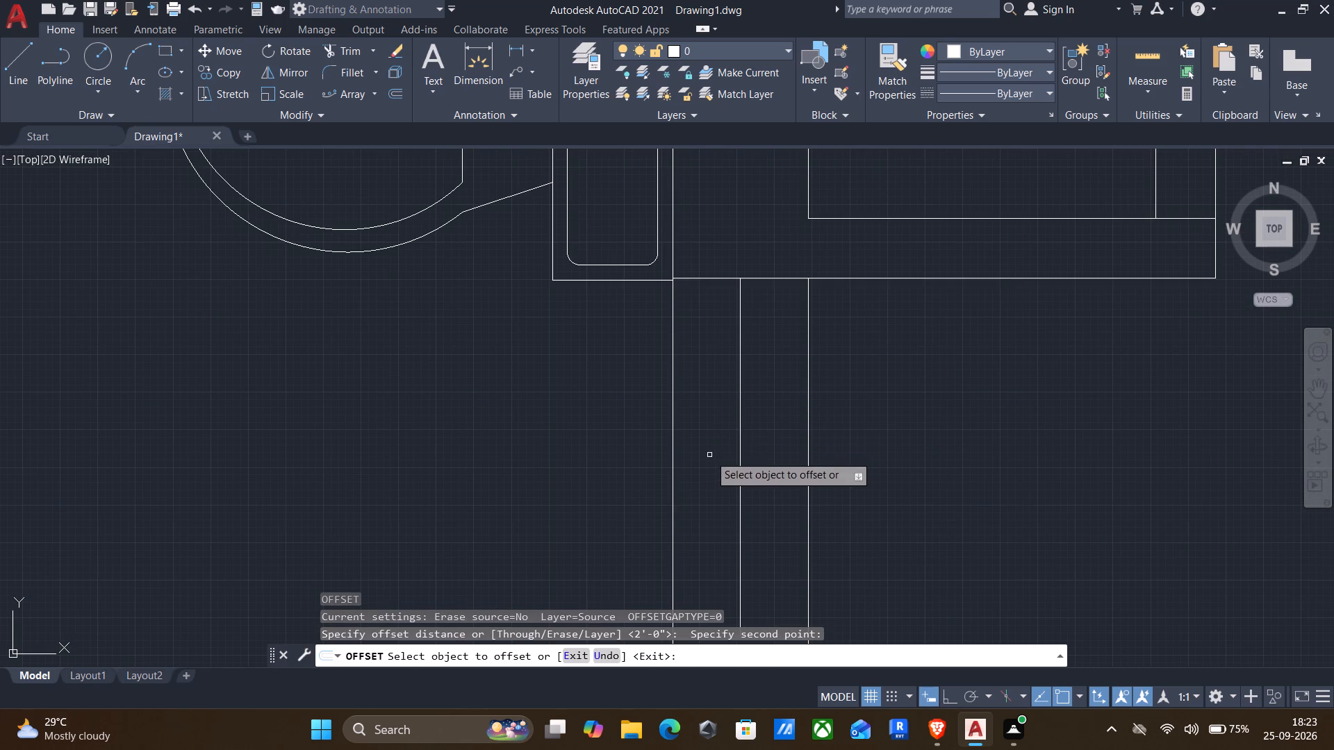
click(738, 422)
text(1")
key(Return)
click(741, 420)
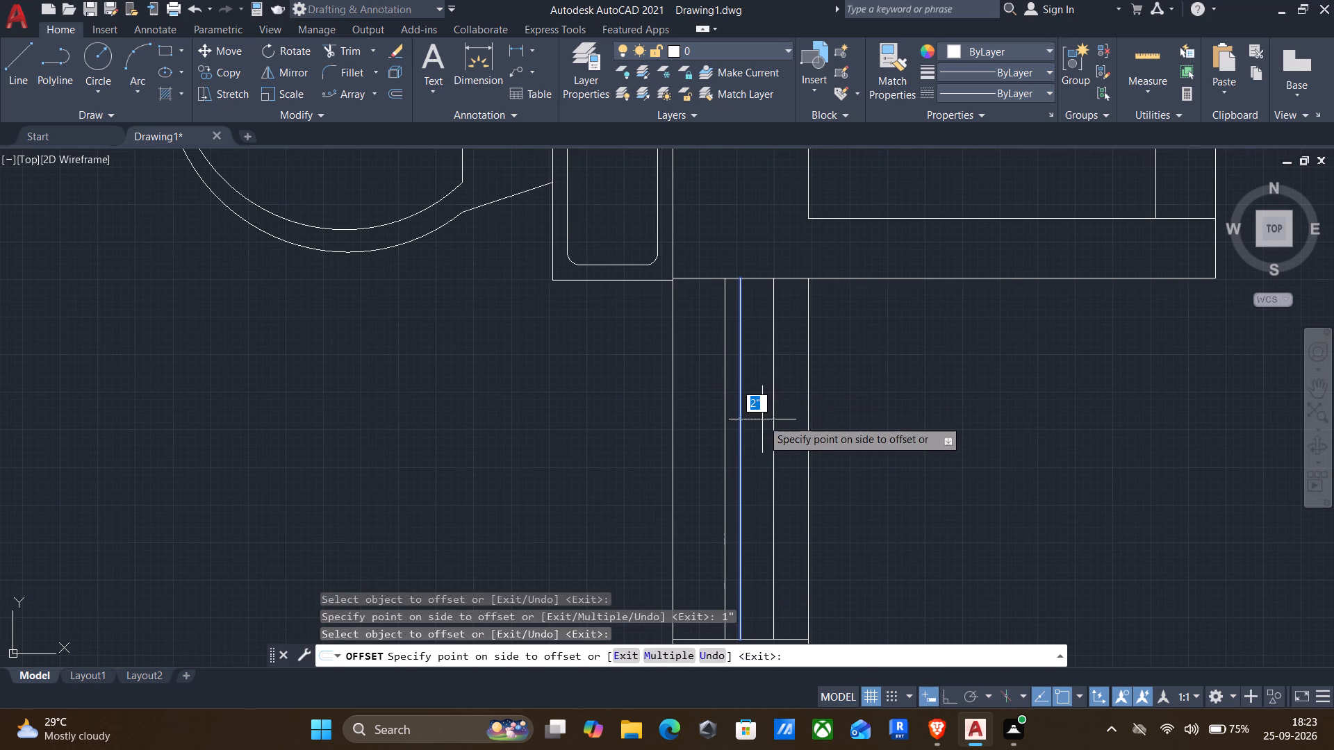
text(1")
key(Return)
scroll(762, 420, down, 2)
key(Return)
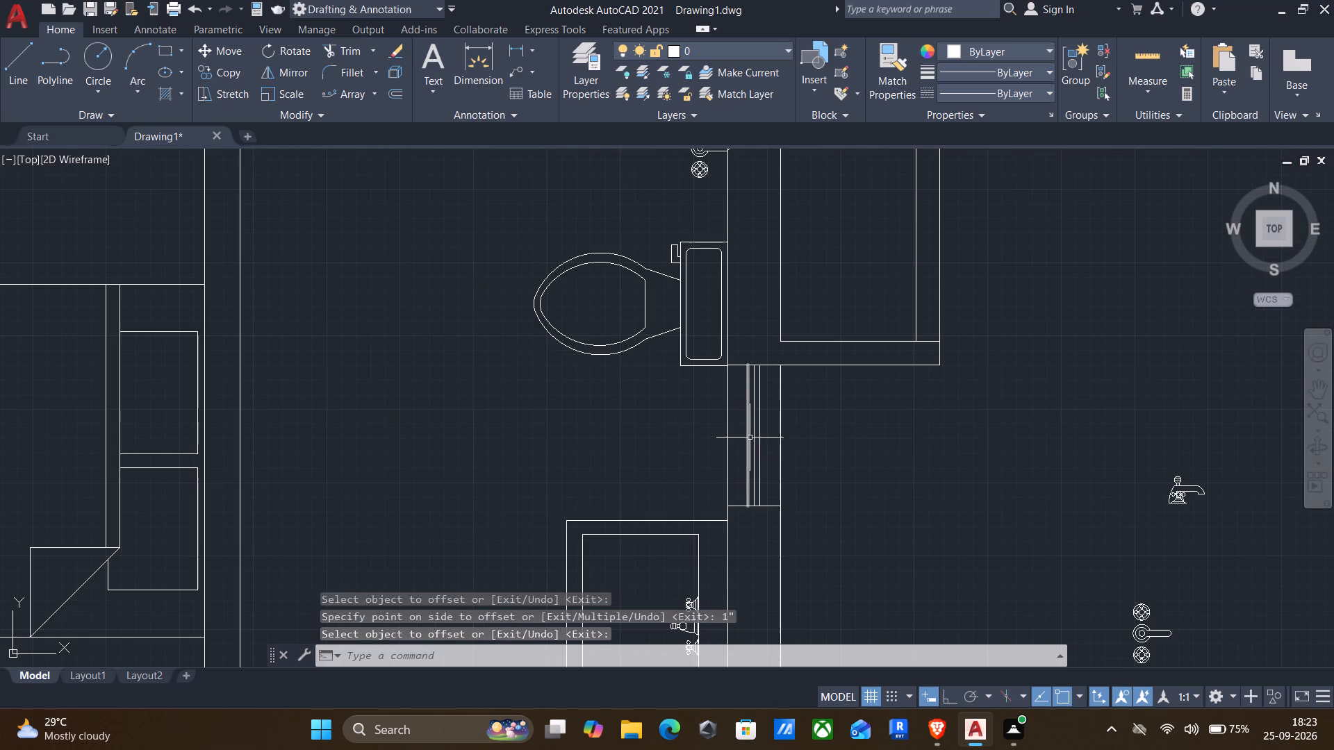
Delete the centre line of the bathroom's east wall window, keeping the two glazing lines.
scroll(750, 435, up, 4)
click(757, 423)
scroll(757, 423, down, 4)
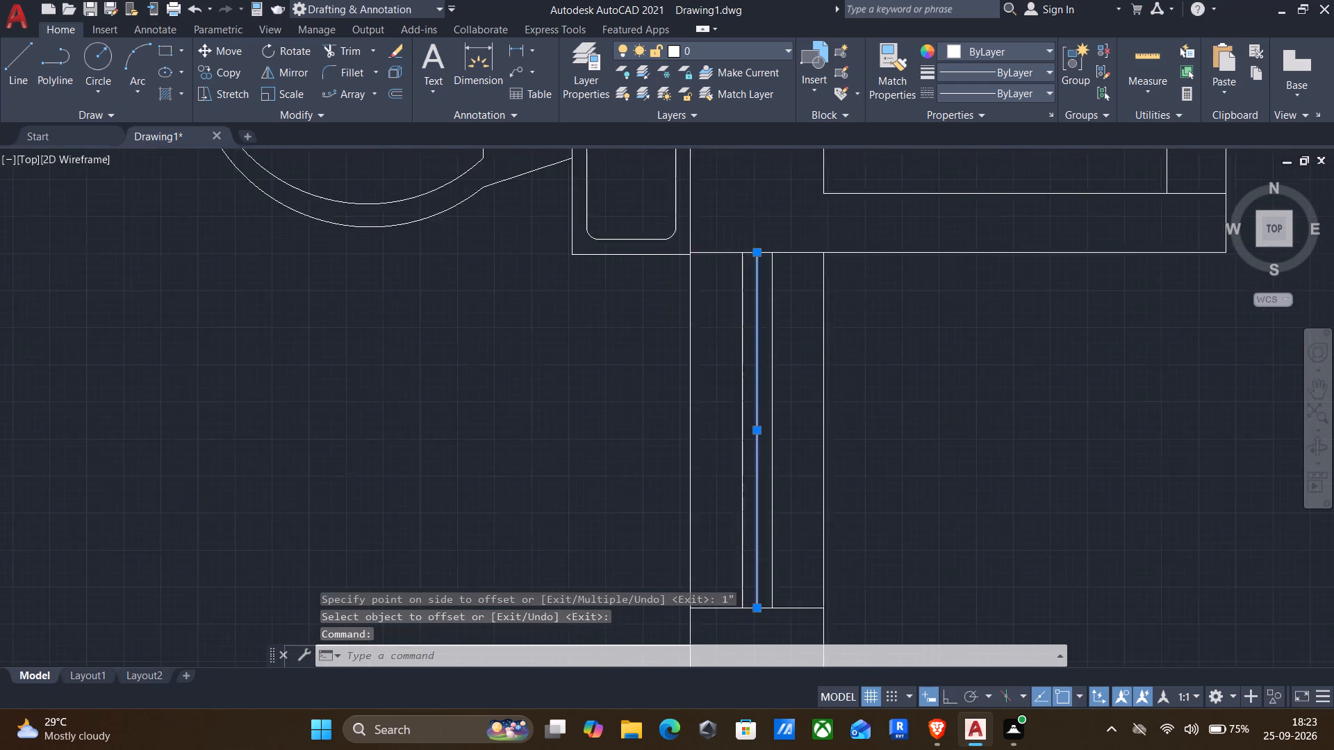
key(Delete)
scroll(799, 447, down, 2)
Look over the bedroom, bathroom and wardrobe areas of the plan.
middle_drag(800, 450, 877, 422)
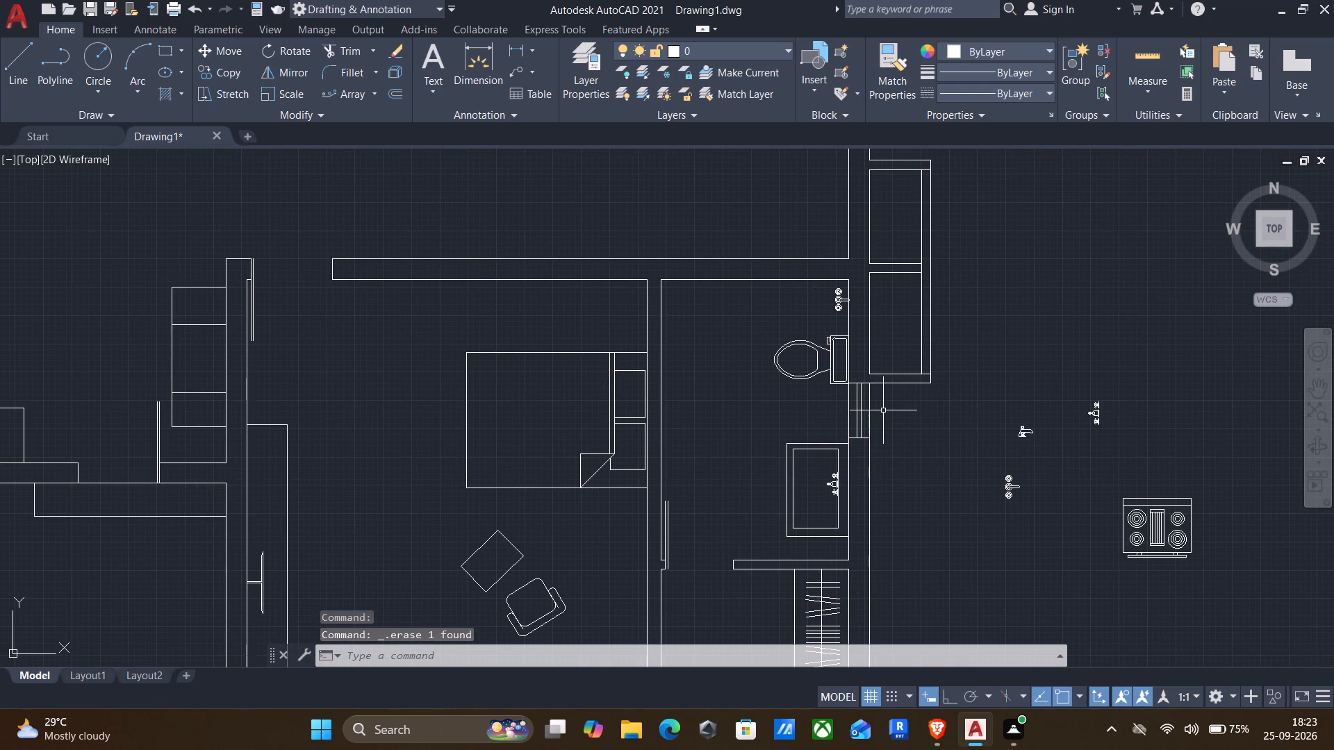
middle_drag(823, 424, 682, 229)
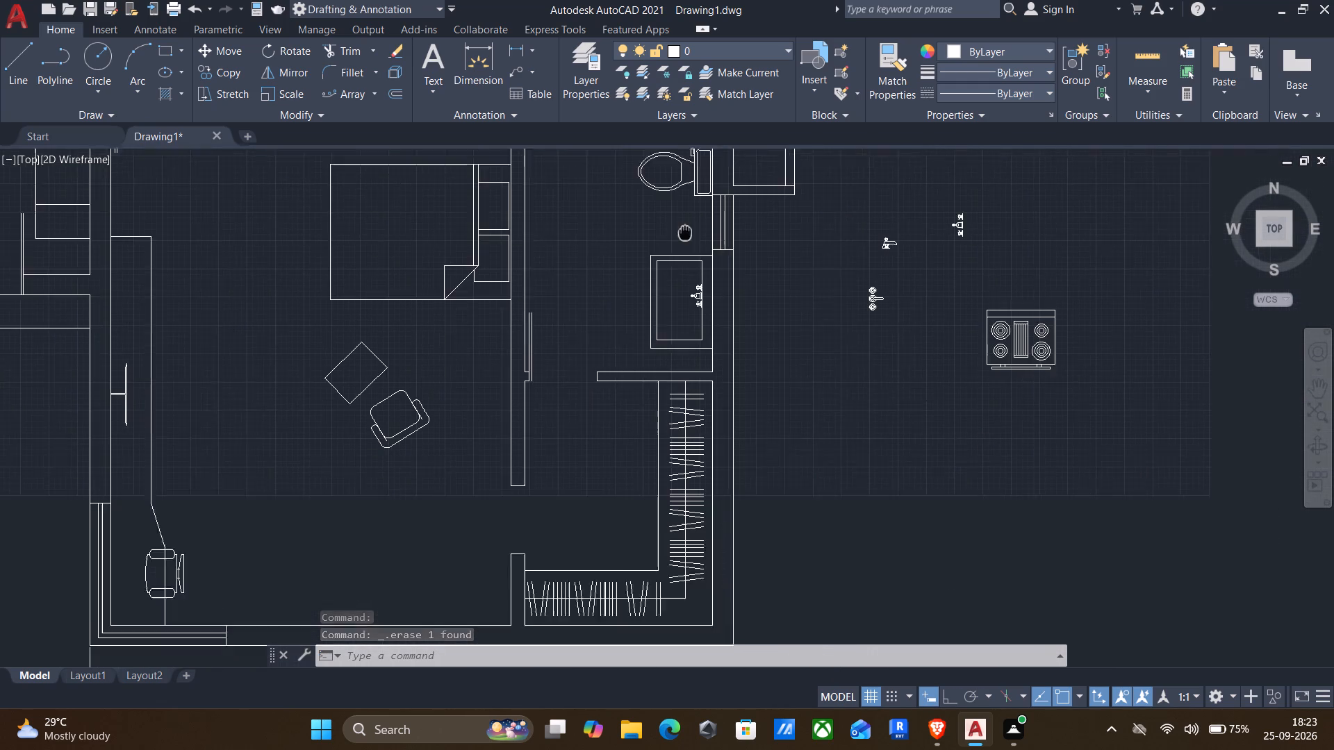
middle_drag(682, 229, 677, 219)
middle_drag(652, 354, 643, 282)
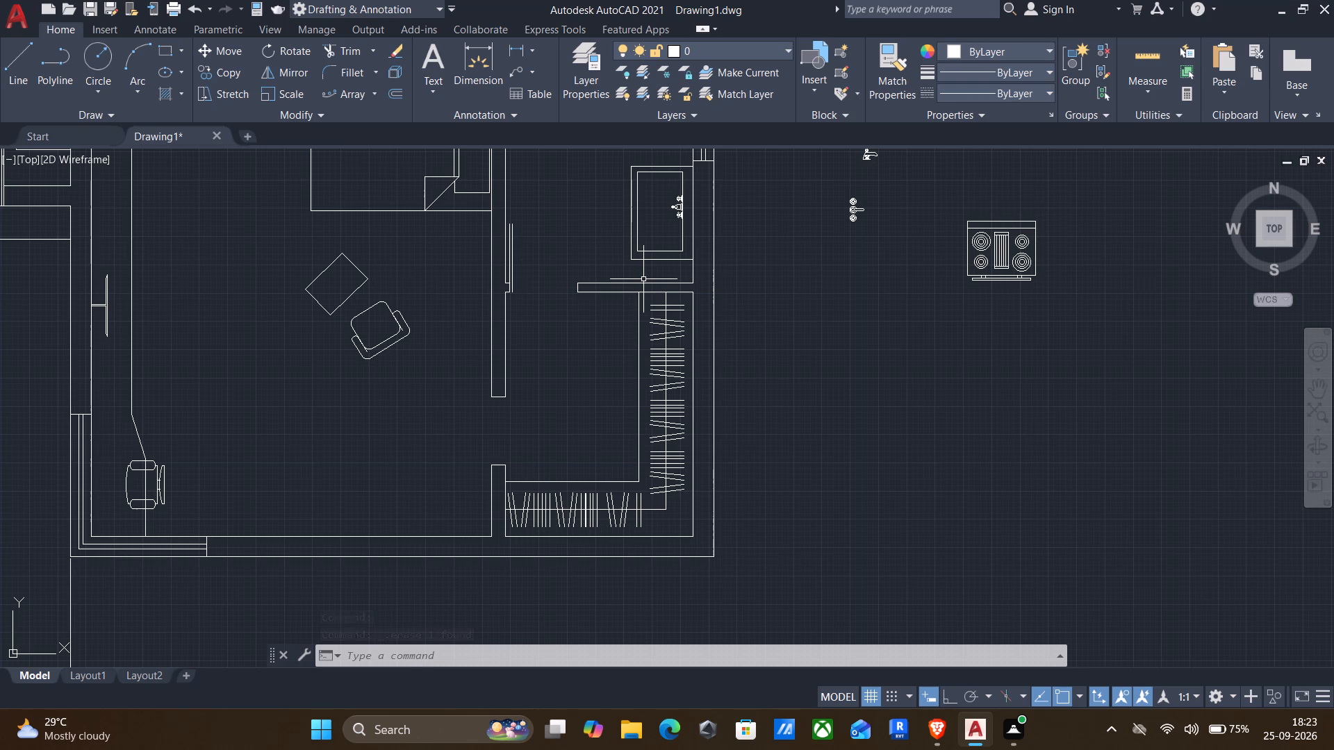
middle_drag(634, 328, 712, 392)
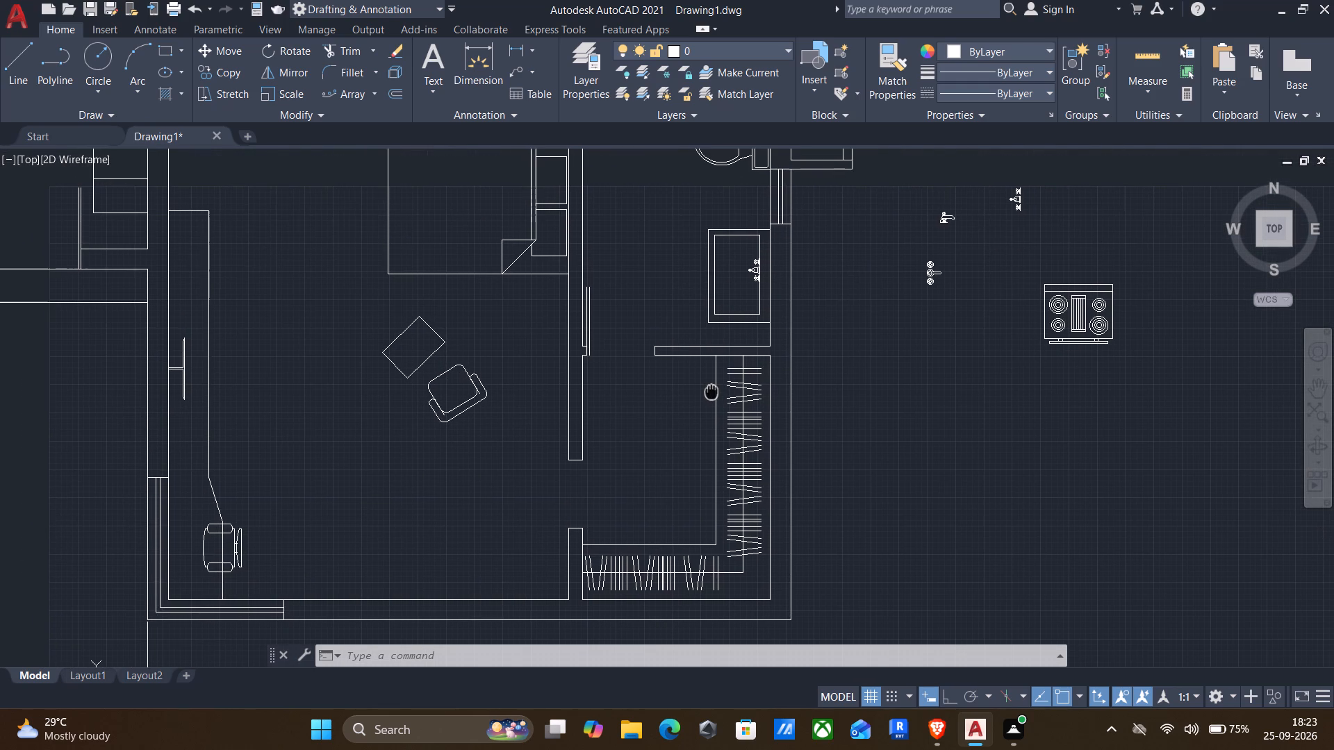
middle_drag(712, 392, 712, 392)
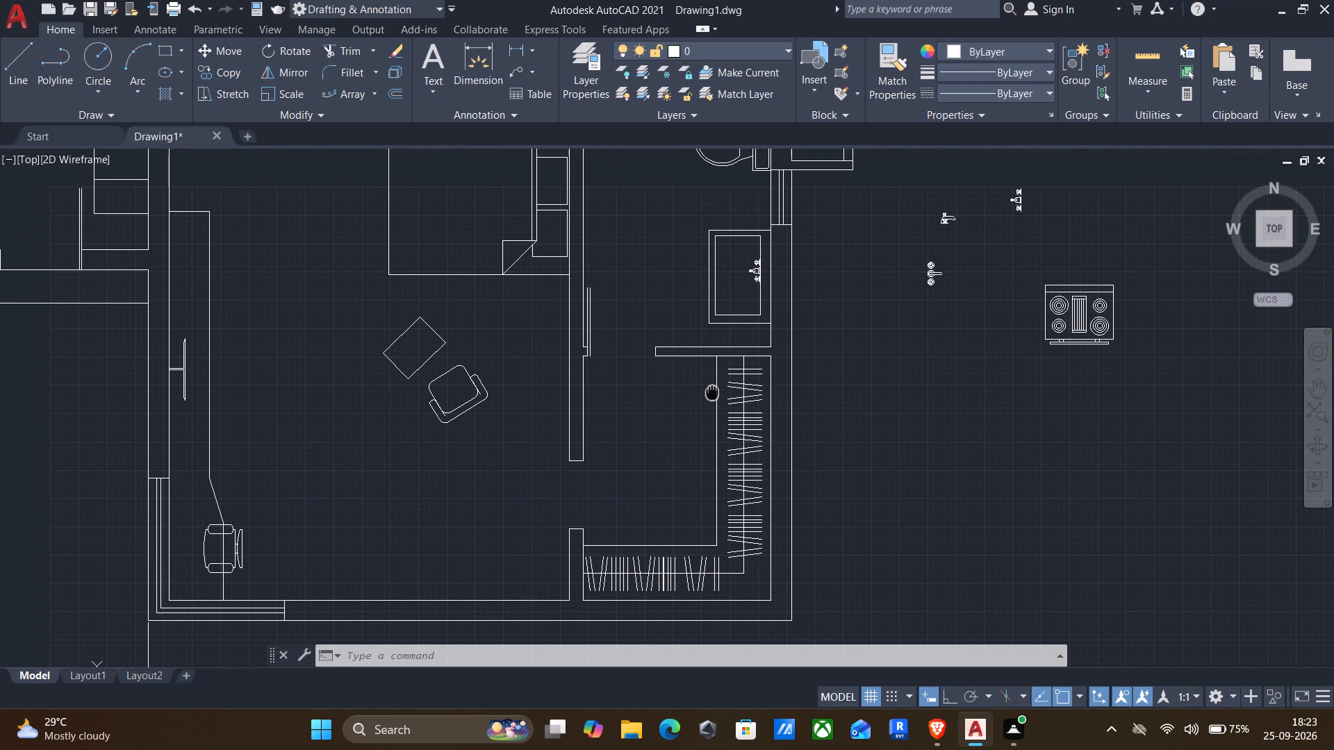
middle_drag(712, 392, 680, 565)
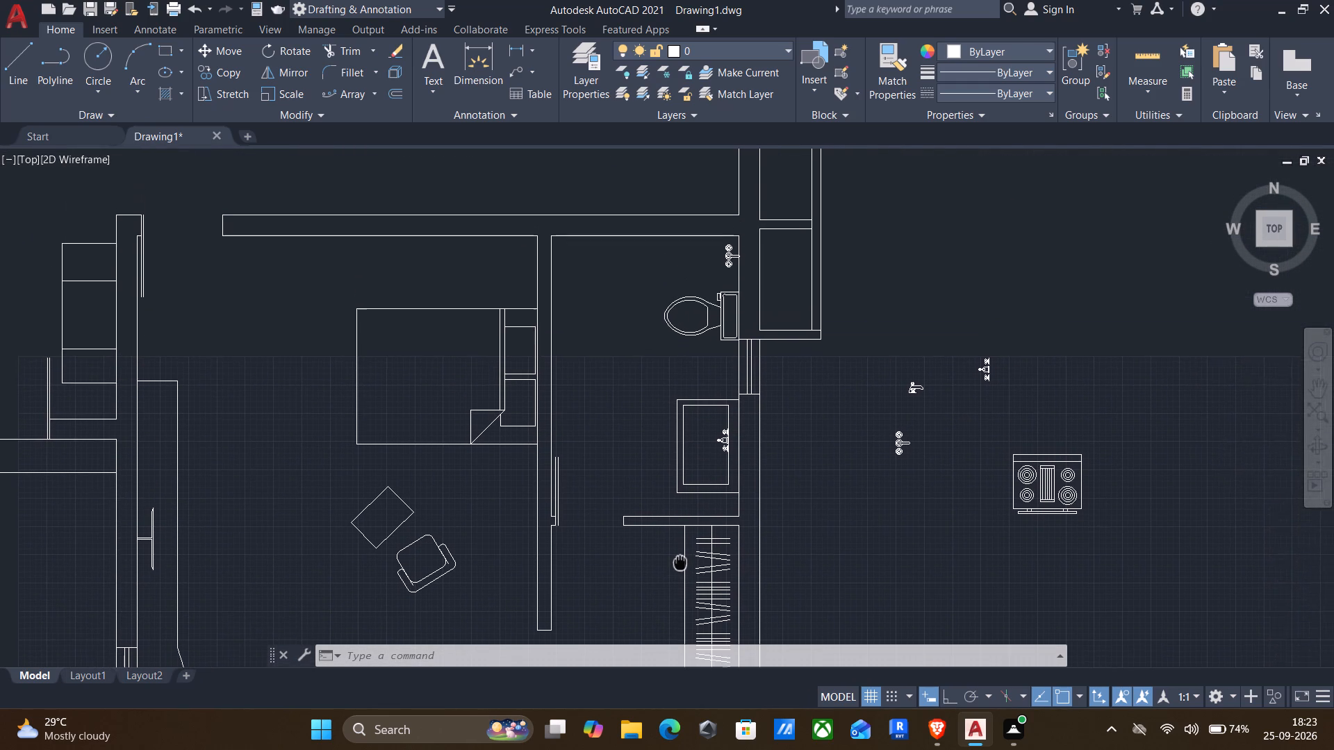
middle_drag(680, 565, 680, 659)
Draw a line across the east wall of the corridor north of the bathroom, just above the projecting shaft.
middle_drag(664, 474, 651, 608)
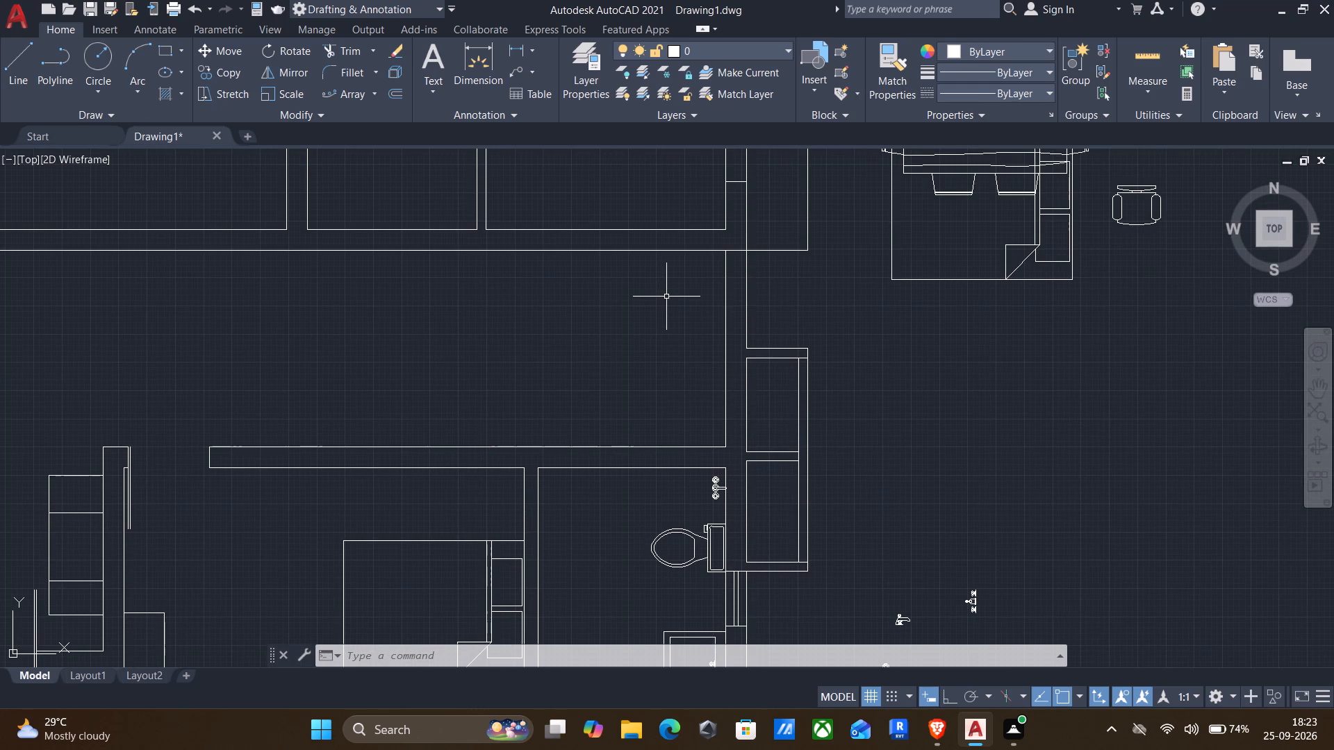
key(l)
key(Return)
scroll(686, 305, up, 3)
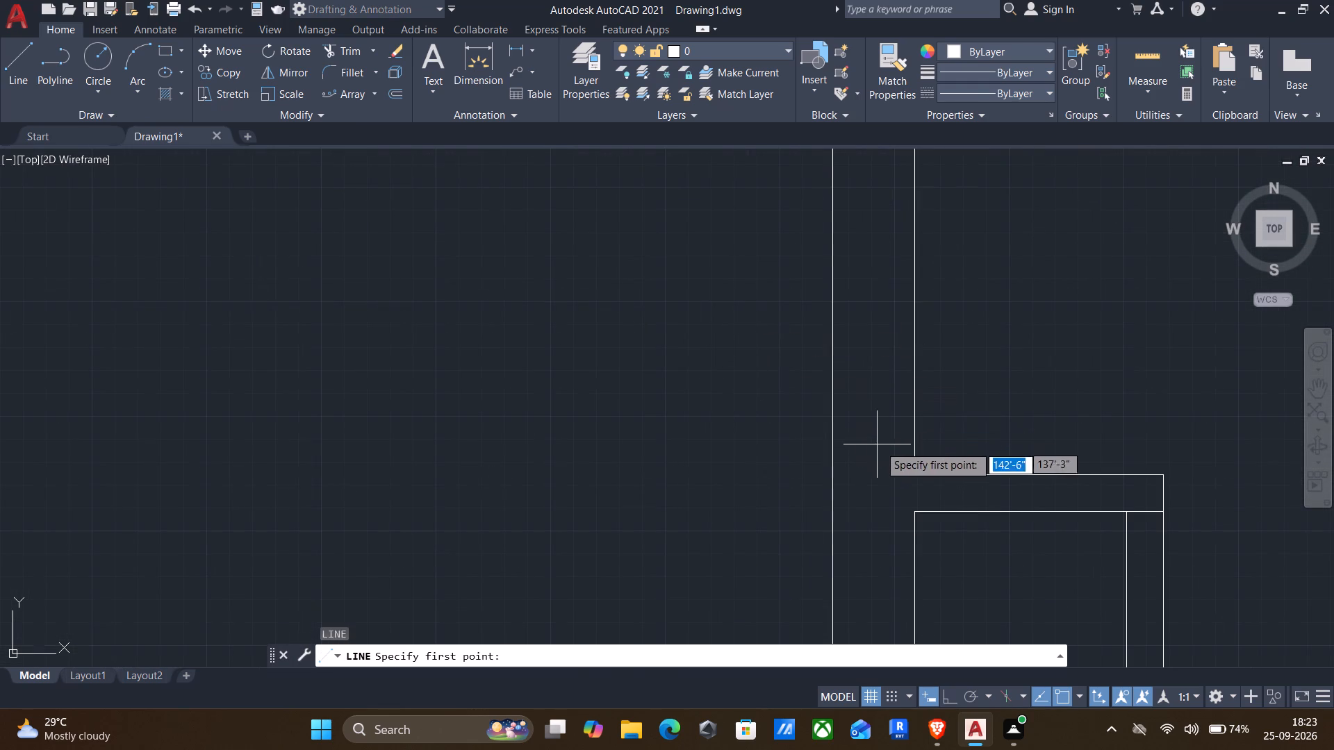
click(915, 417)
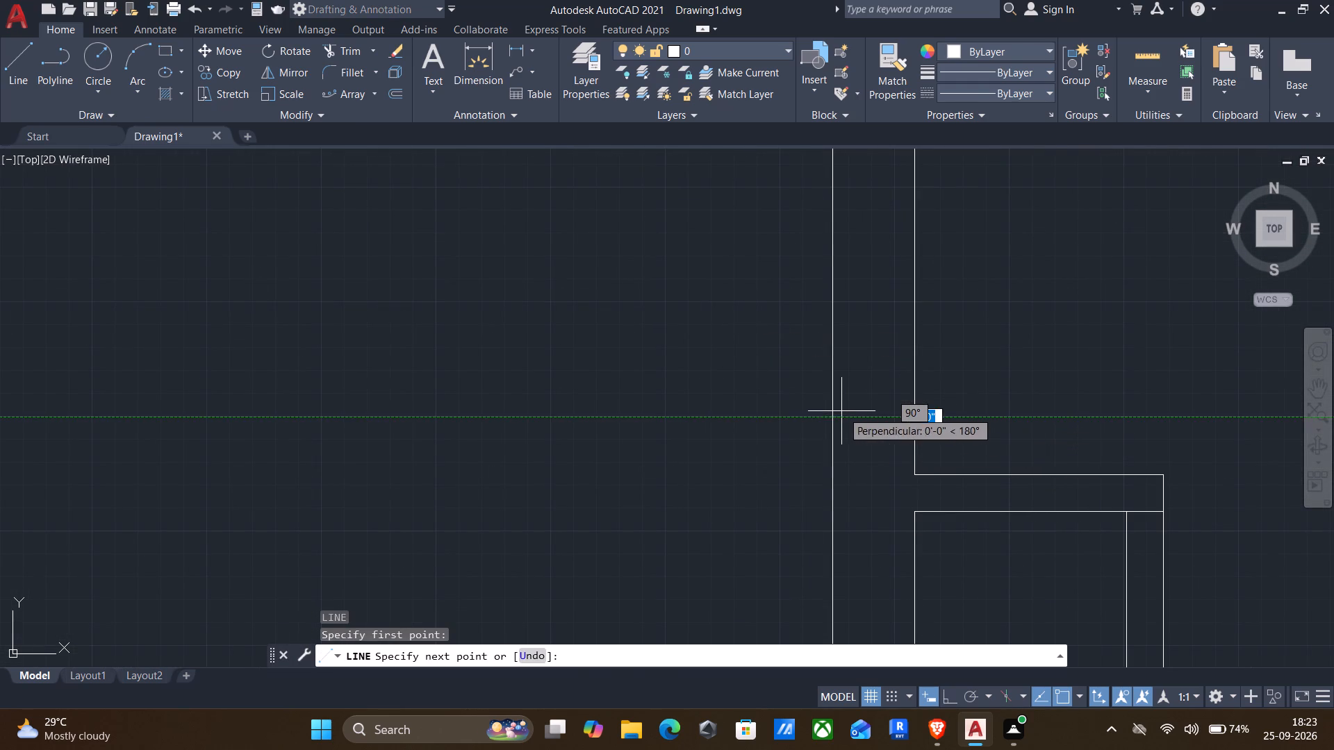
click(827, 417)
key(Return)
With Ortho on, draw a line along the wall's centre from the cross line's midpoint north to the horizontal wall.
key(Return)
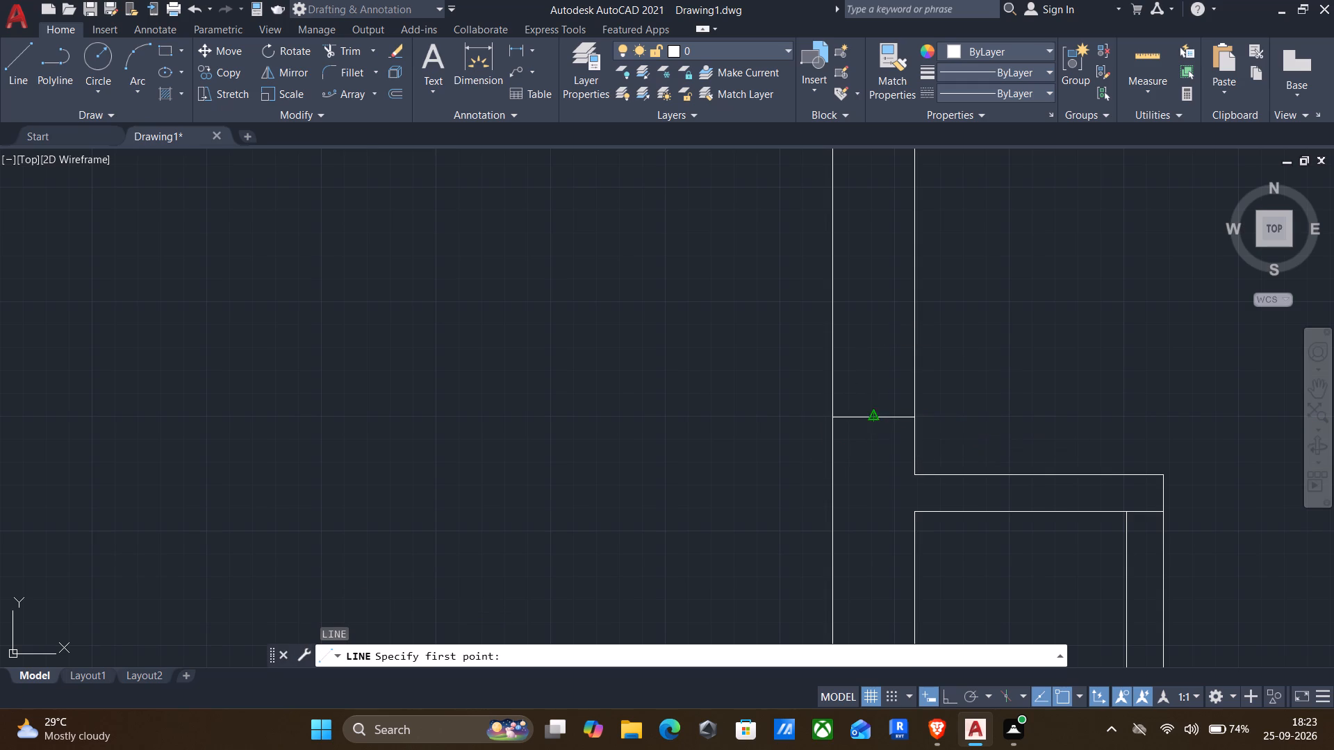
click(875, 416)
middle_drag(870, 334, 844, 558)
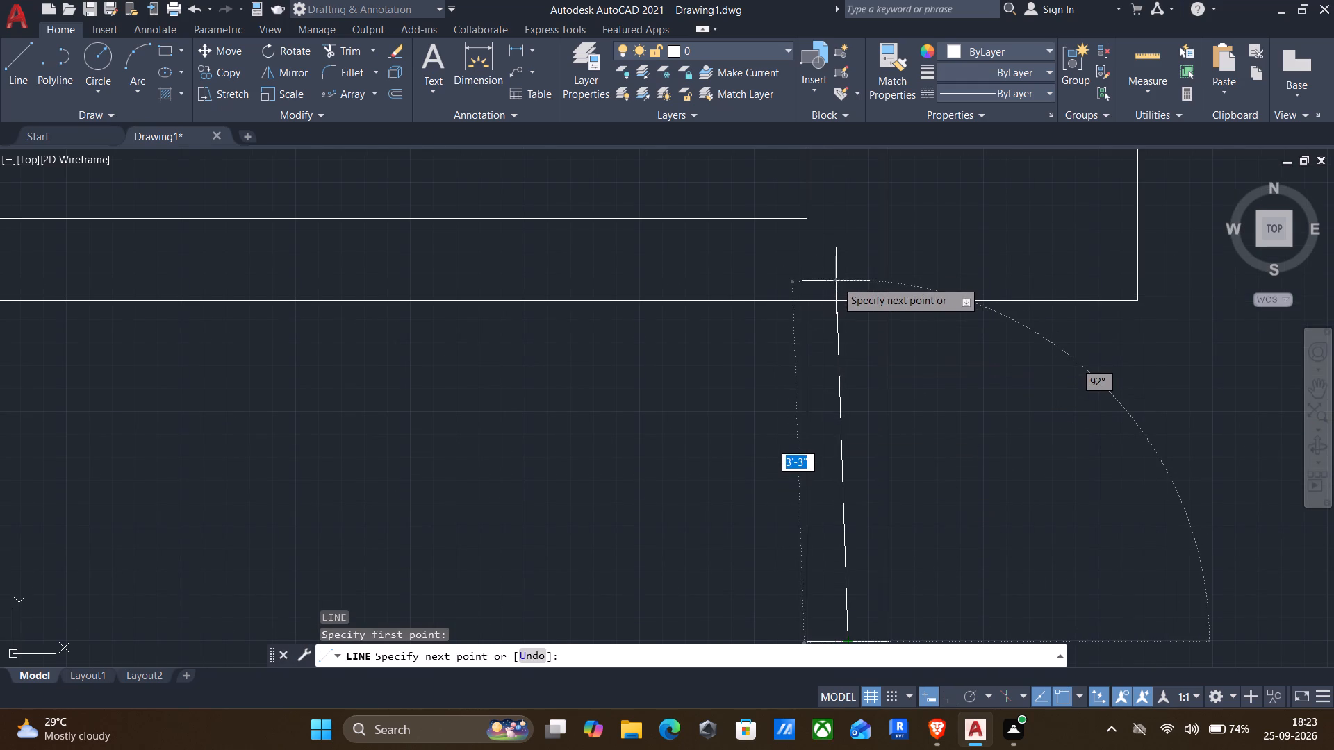
key(F8)
click(853, 299)
key(Return)
Offset the corridor opening's centre line 1" to the east and 1" to the west as glazing lines.
key(o)
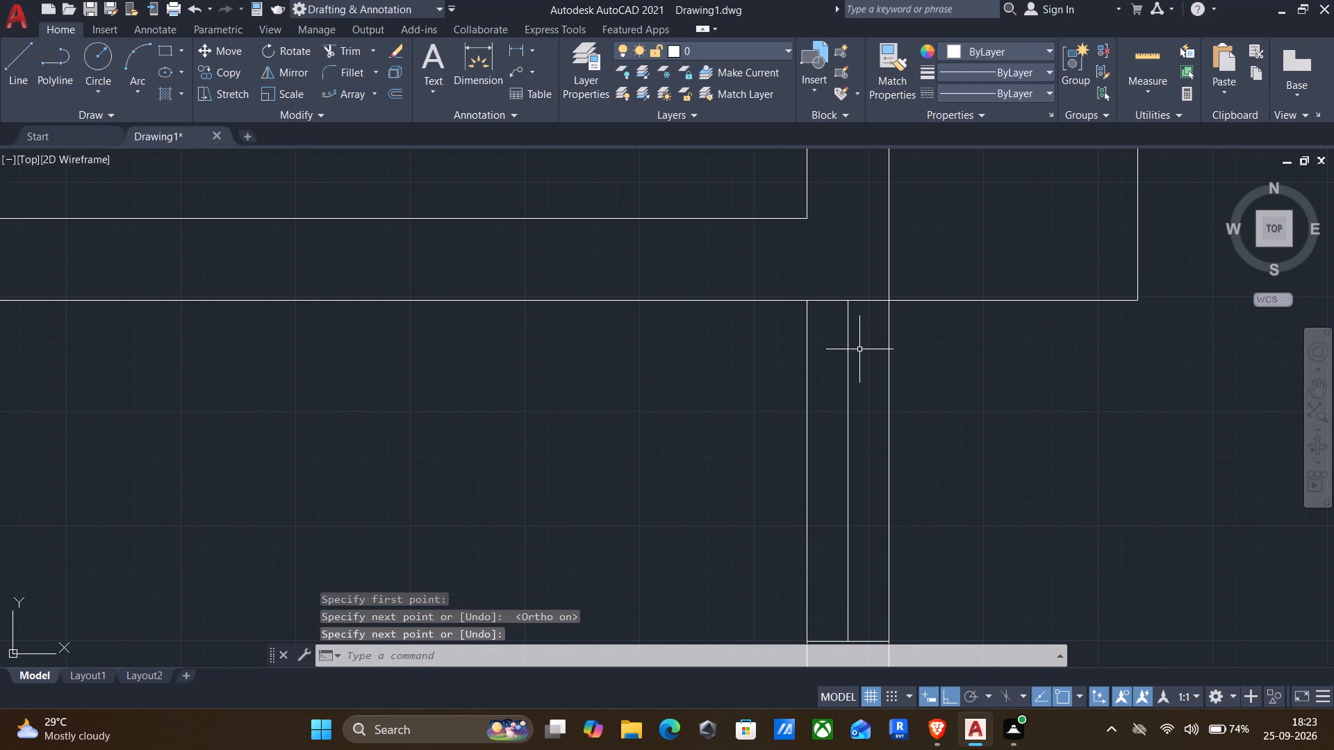
key(Return)
drag(839, 424, 849, 419)
click(871, 399)
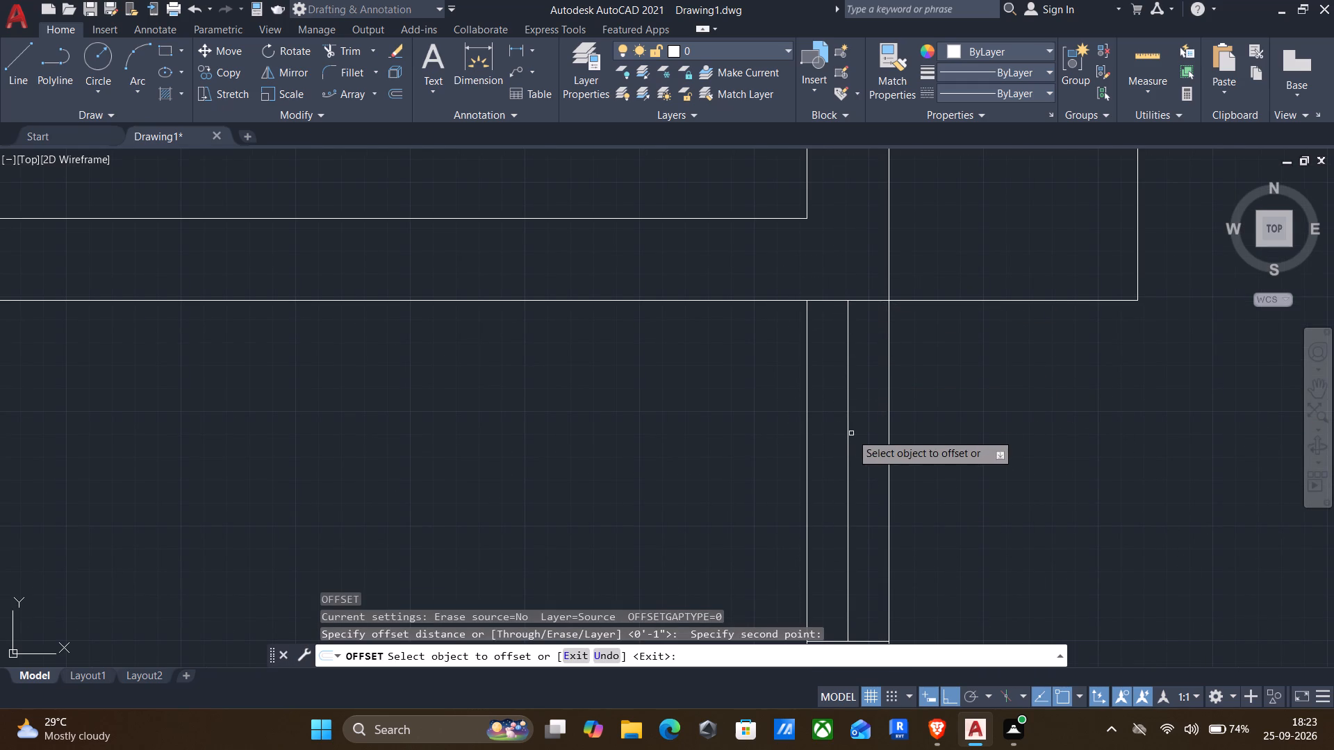
click(845, 443)
click(849, 439)
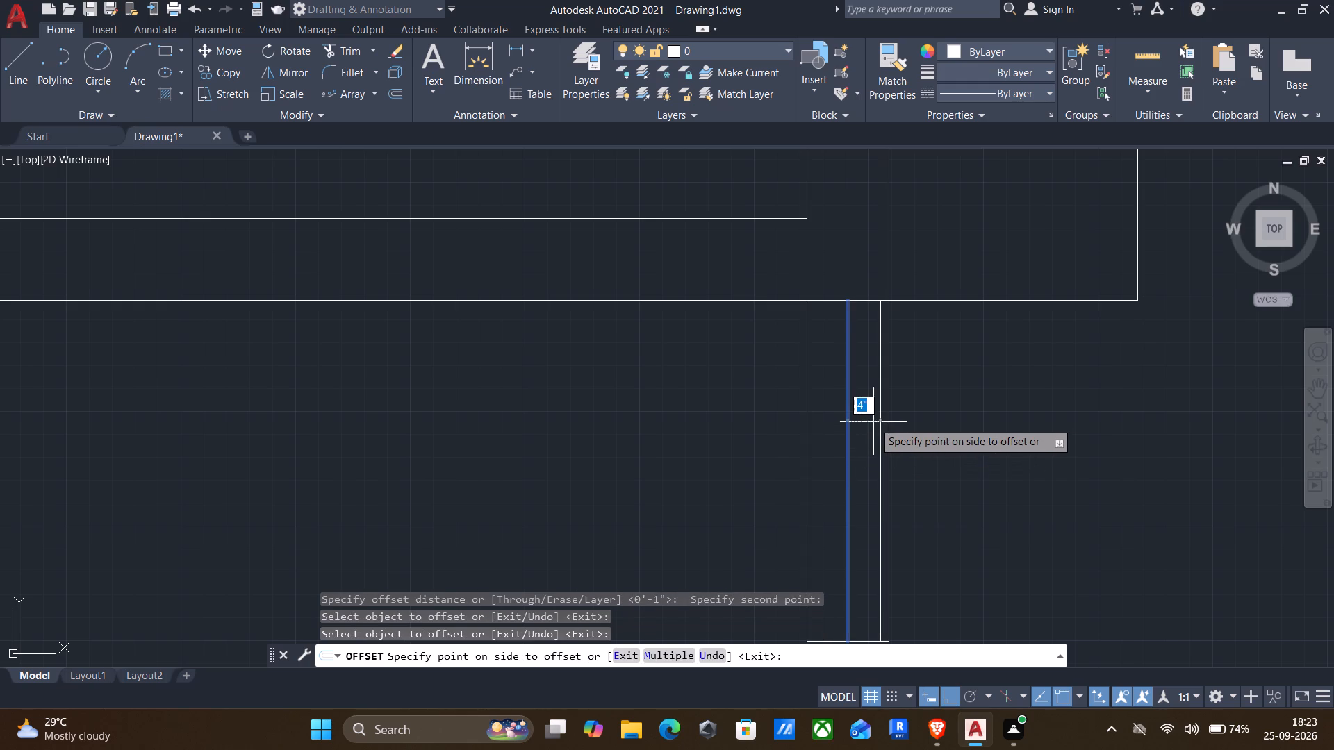
key(1)
key(shift+quotedbl)
key(Return)
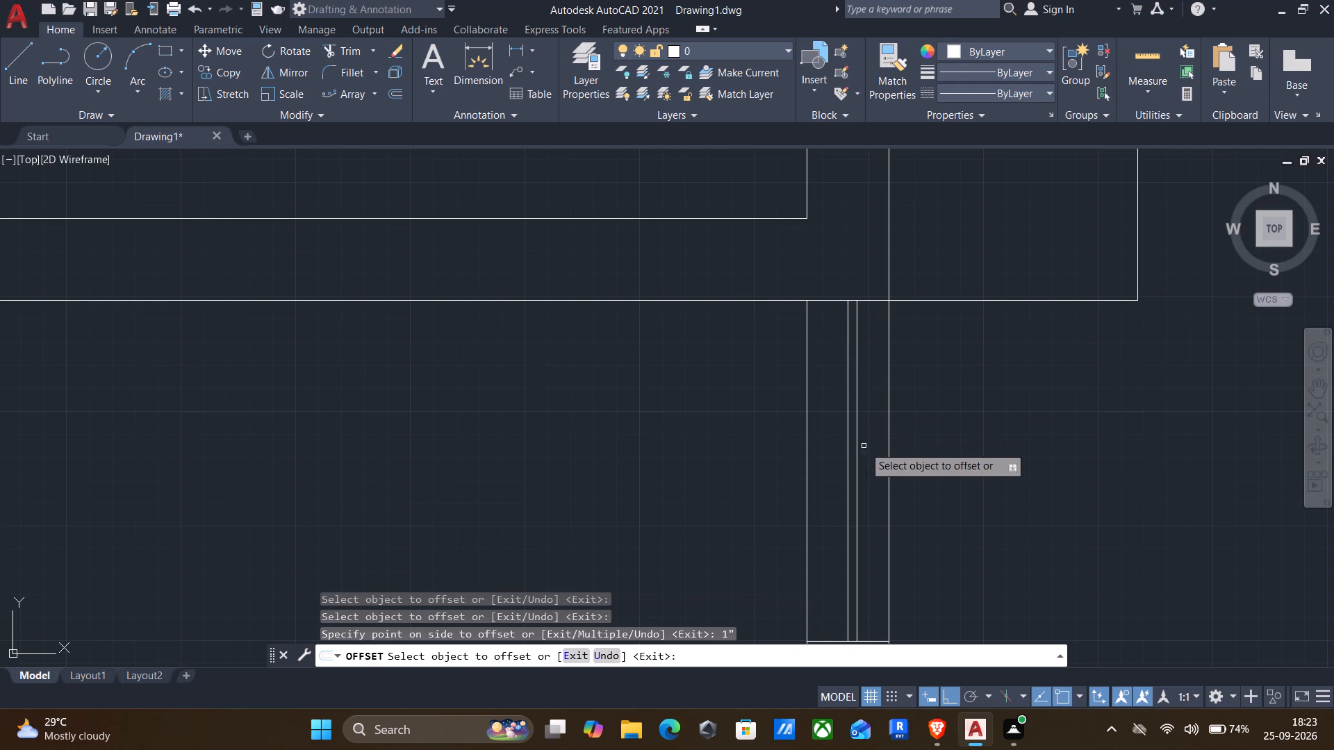
click(847, 467)
text(1")
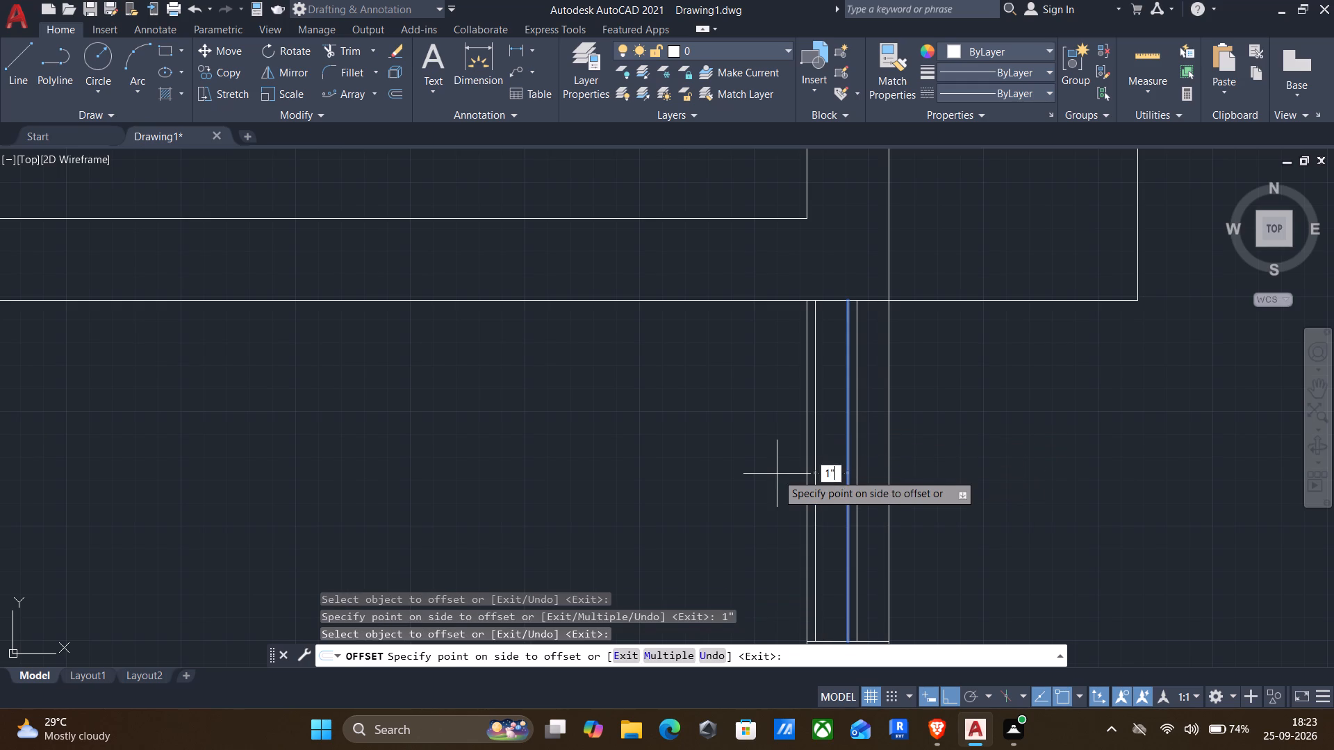
key(Return)
key(Return)
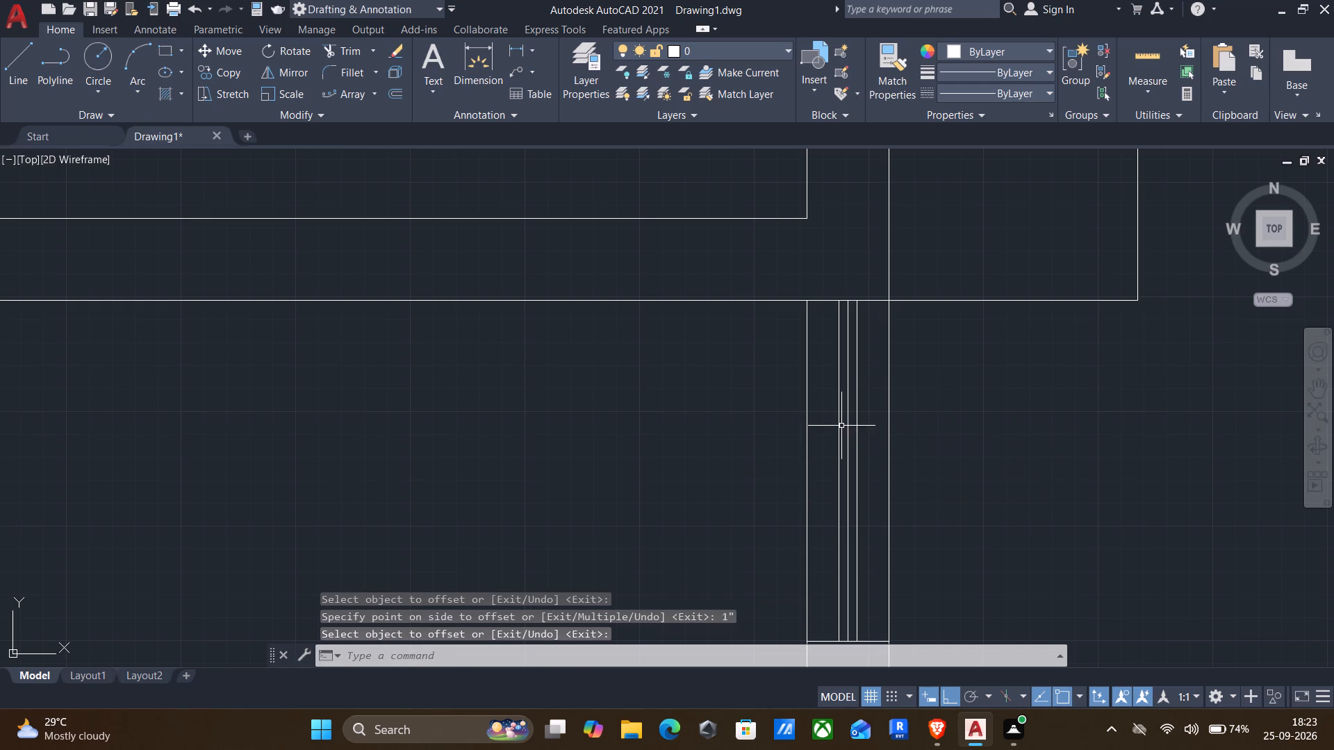
Delete the centre line between the corridor window's two glazing lines.
click(848, 417)
key(Delete)
Offset the inner face of the corridor's east wall 3' to the west to mark the stair landing's edge.
scroll(847, 412, down, 3)
middle_drag(826, 474, 837, 438)
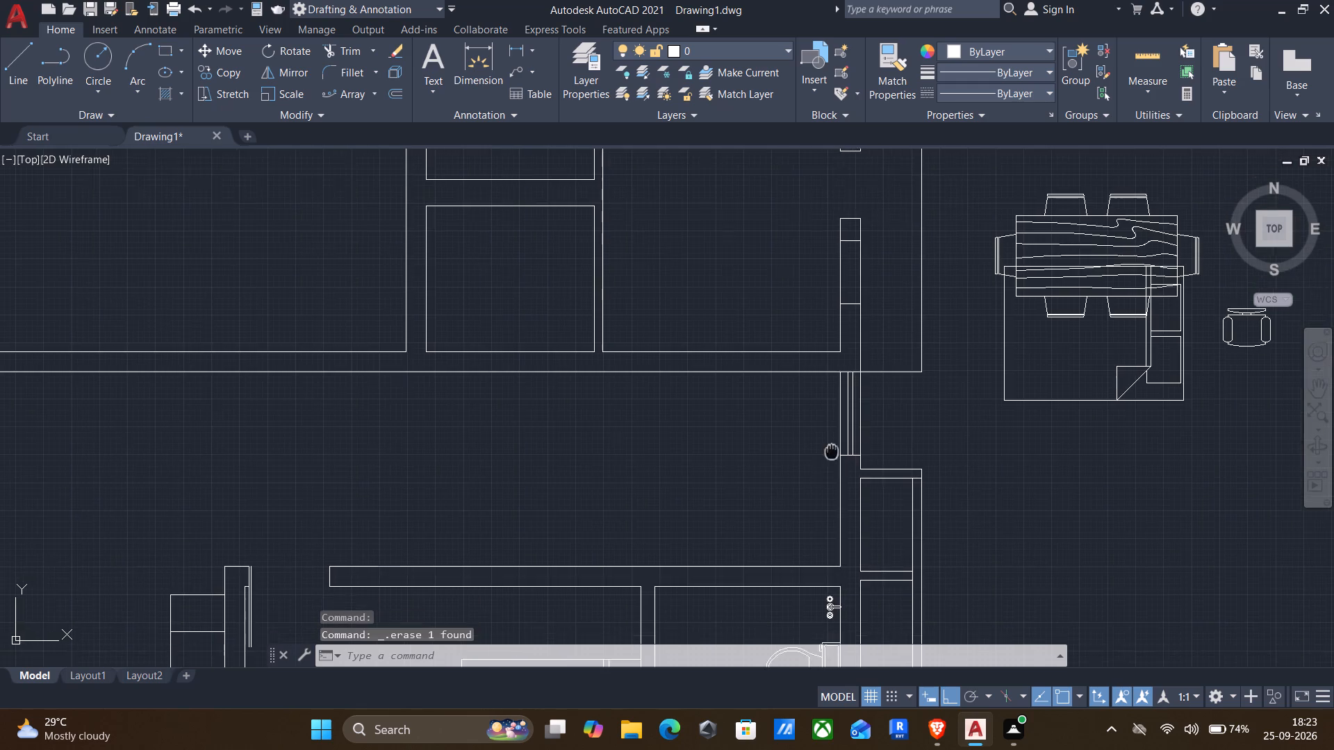
middle_drag(837, 438, 857, 384)
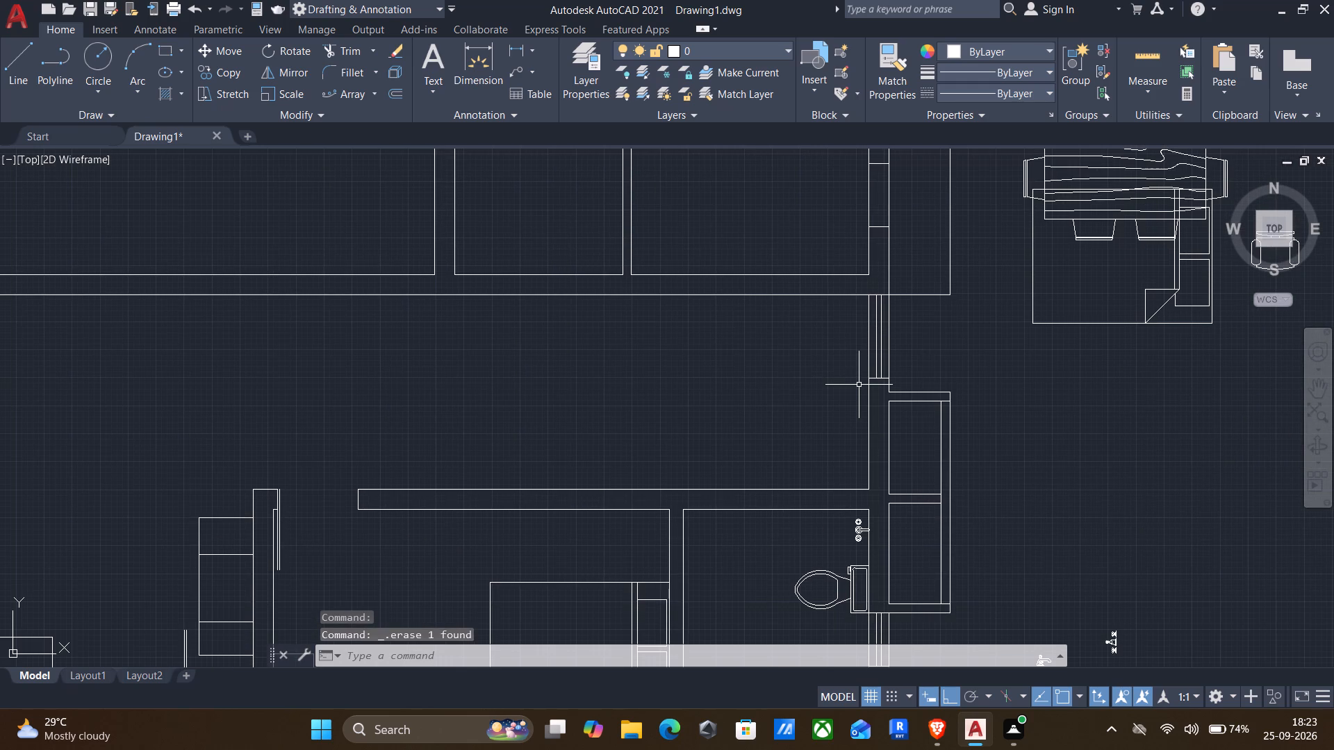
key(o)
key(Return)
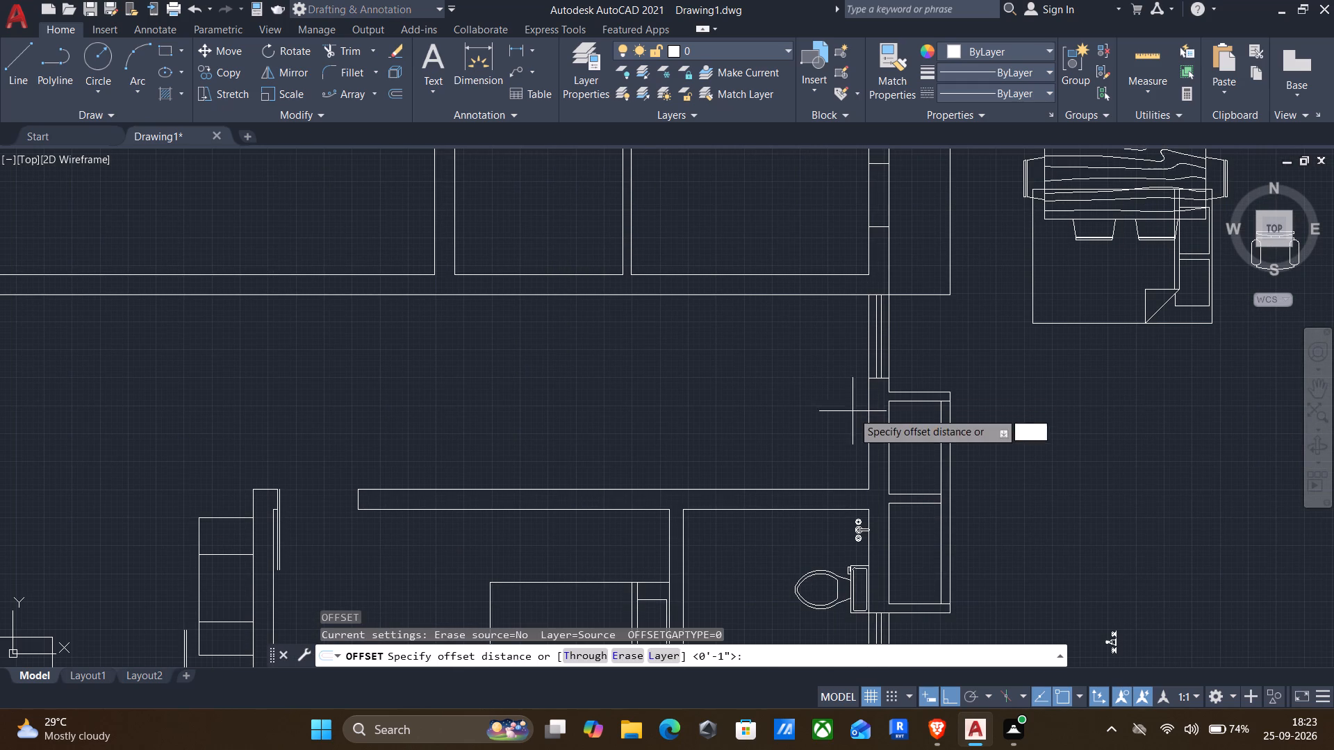
click(869, 428)
click(820, 440)
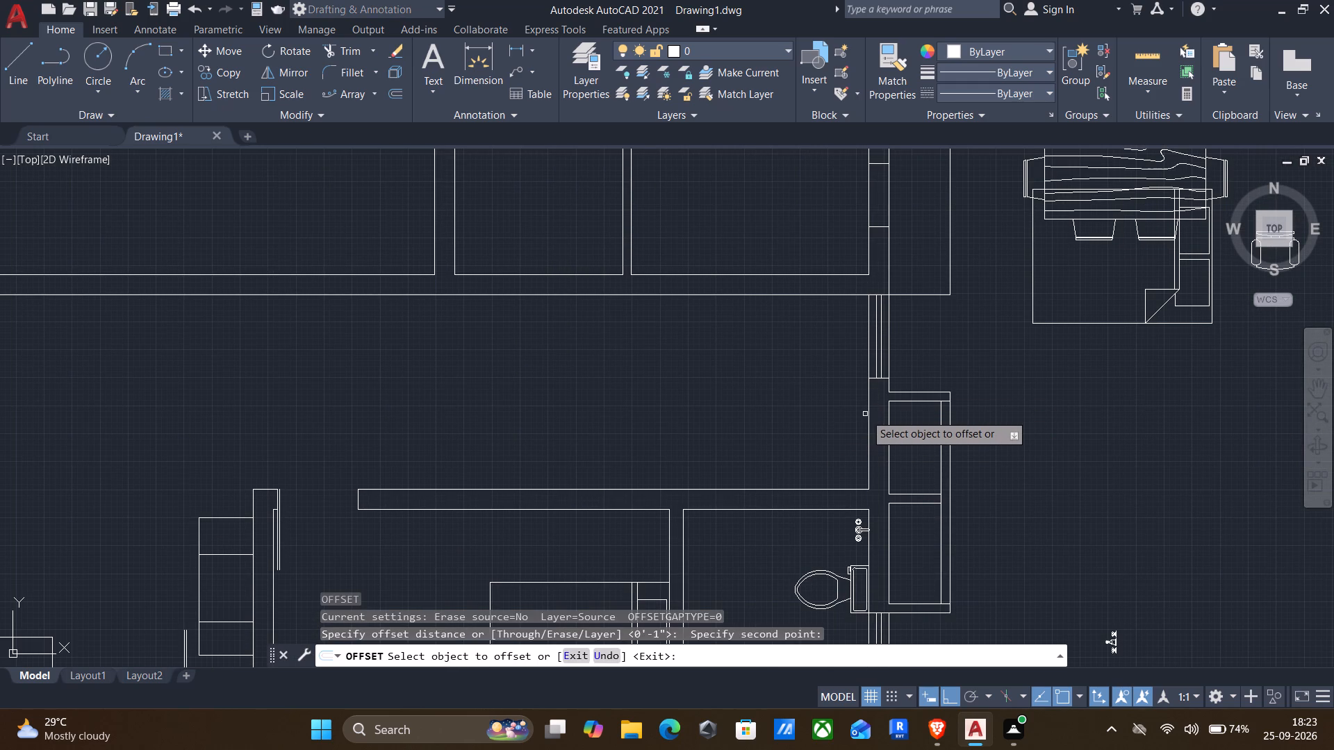
click(865, 414)
click(868, 408)
text(3')
key(Return)
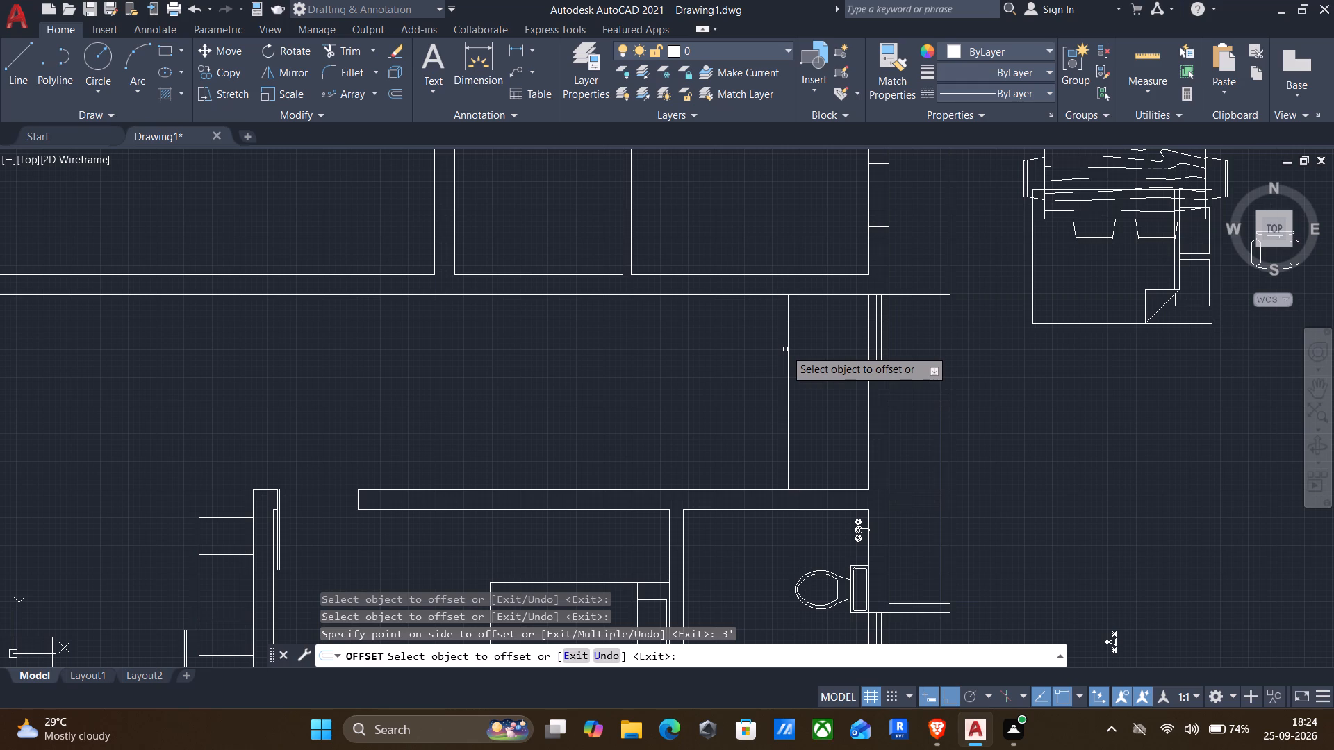
key(Escape)
Copy the landing edge line westward as an array of 12 items spaced 10" apart to form the stair treads.
click(830, 410)
click(766, 386)
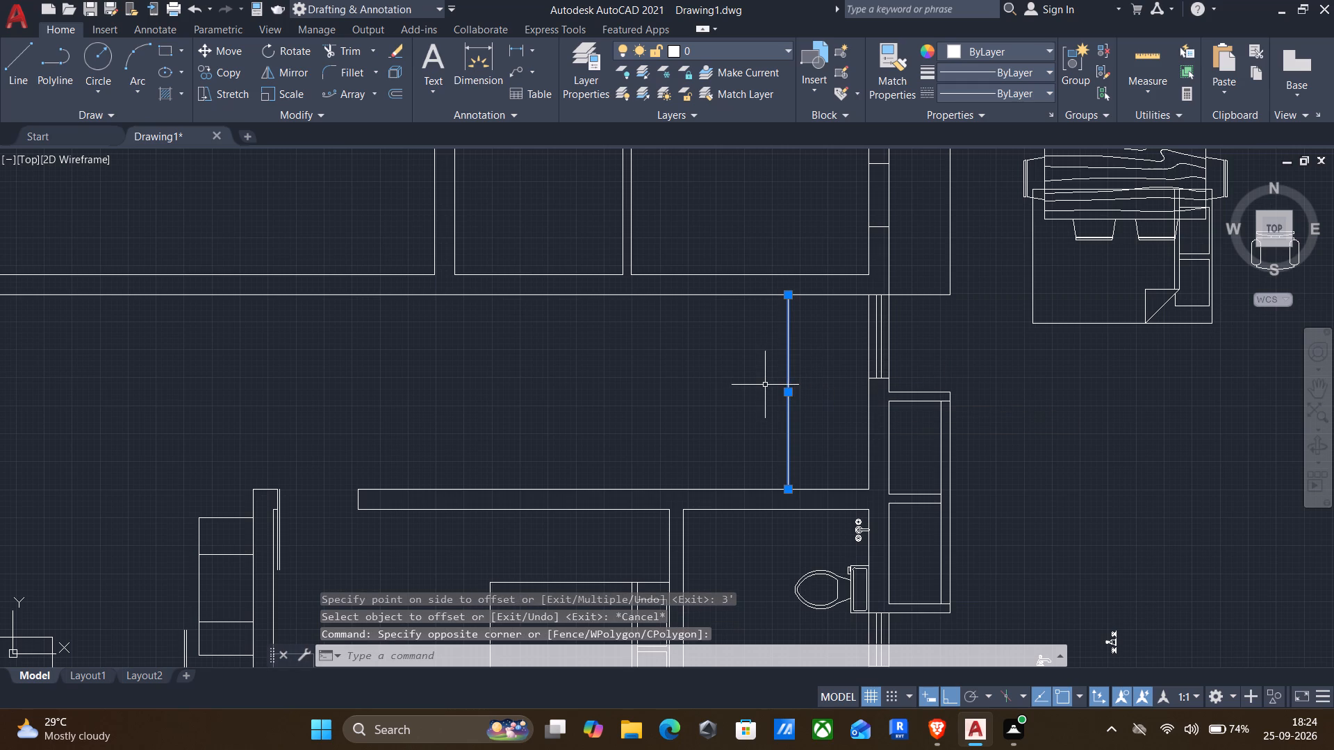
key(c)
key(o)
key(Return)
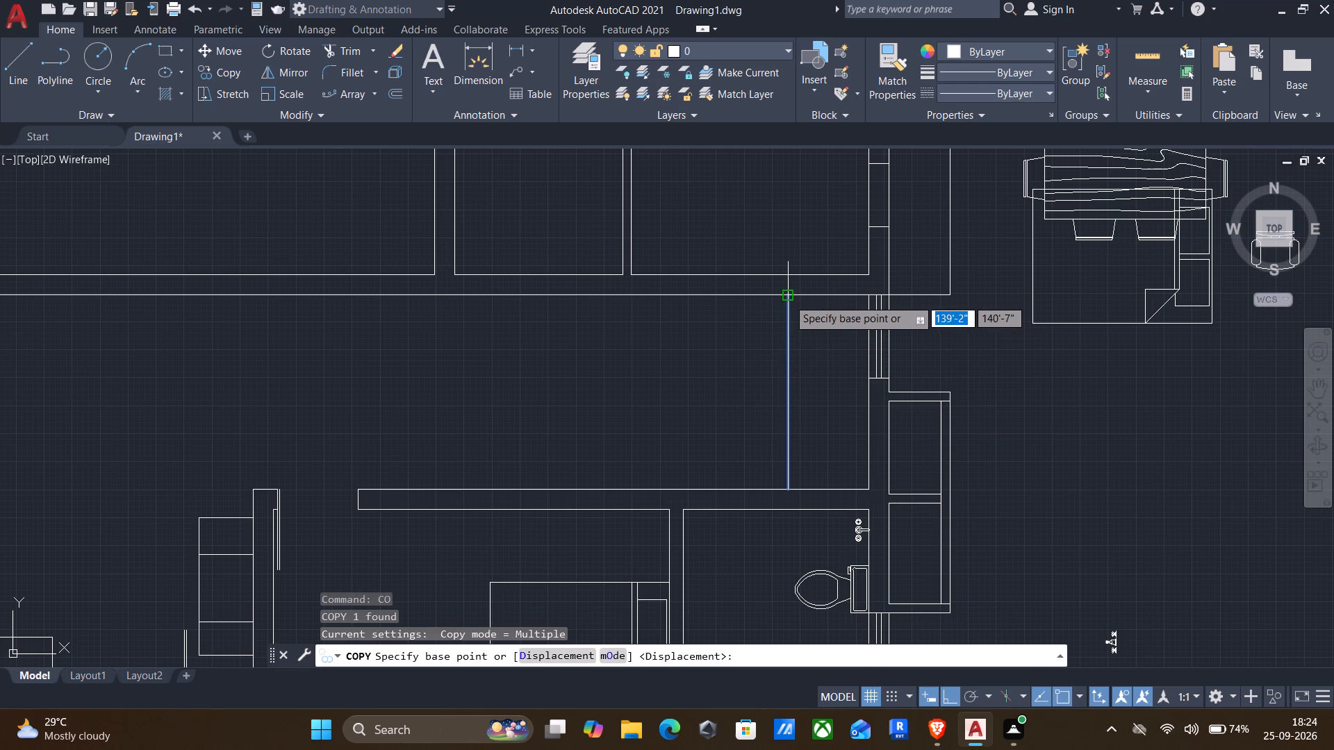
click(788, 293)
click(553, 656)
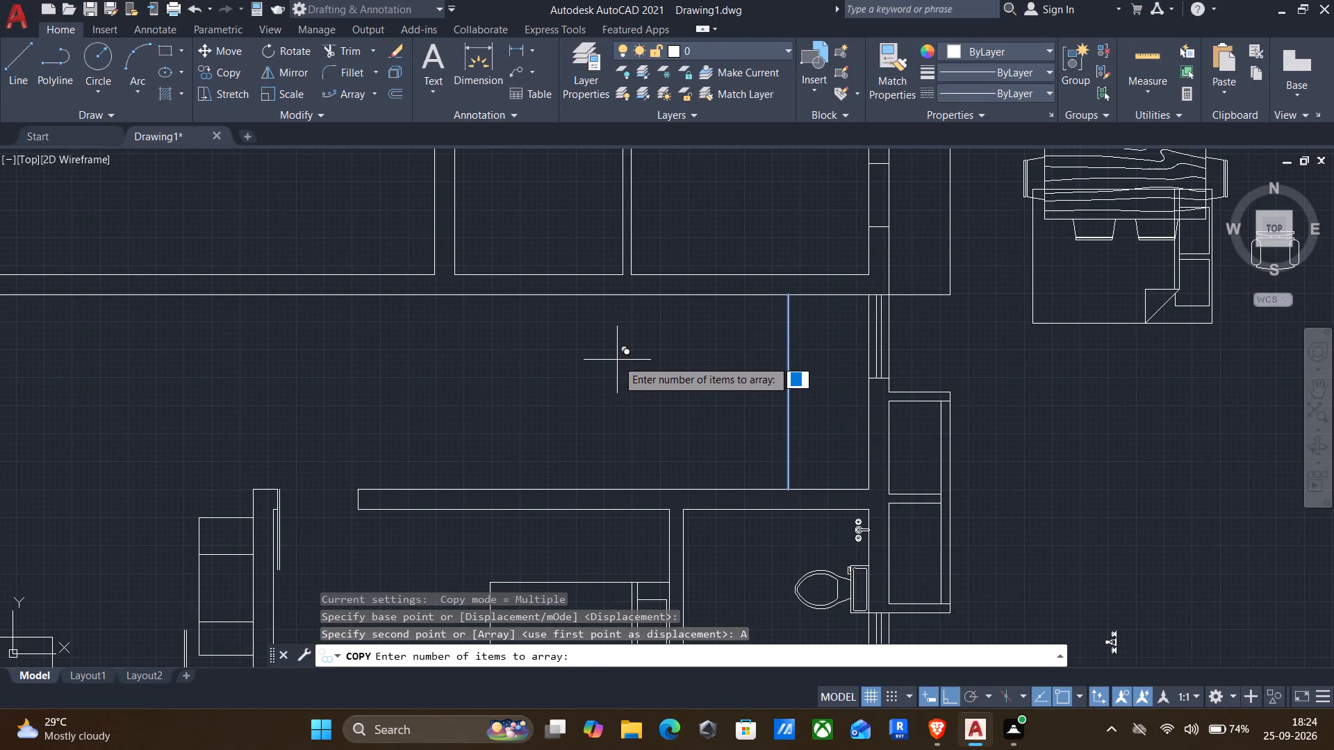
text(12')
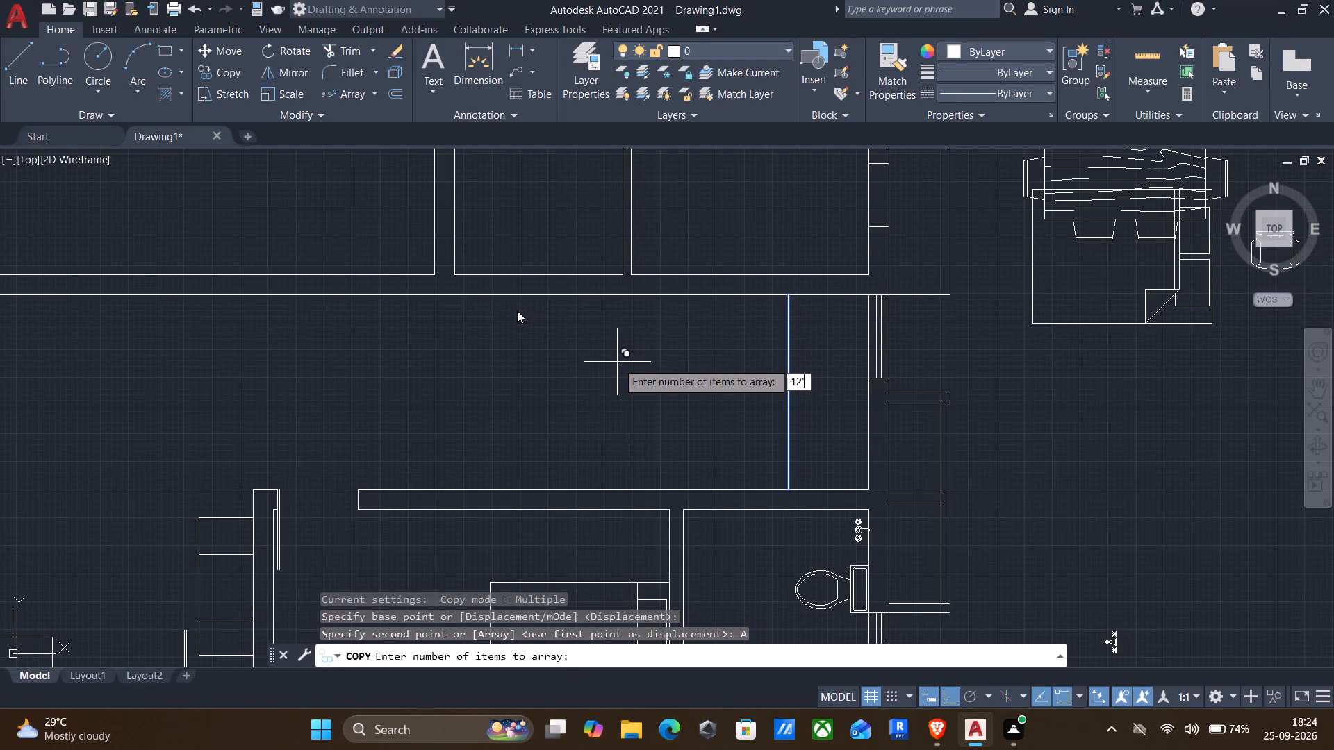
key(BackSpace)
key(Return)
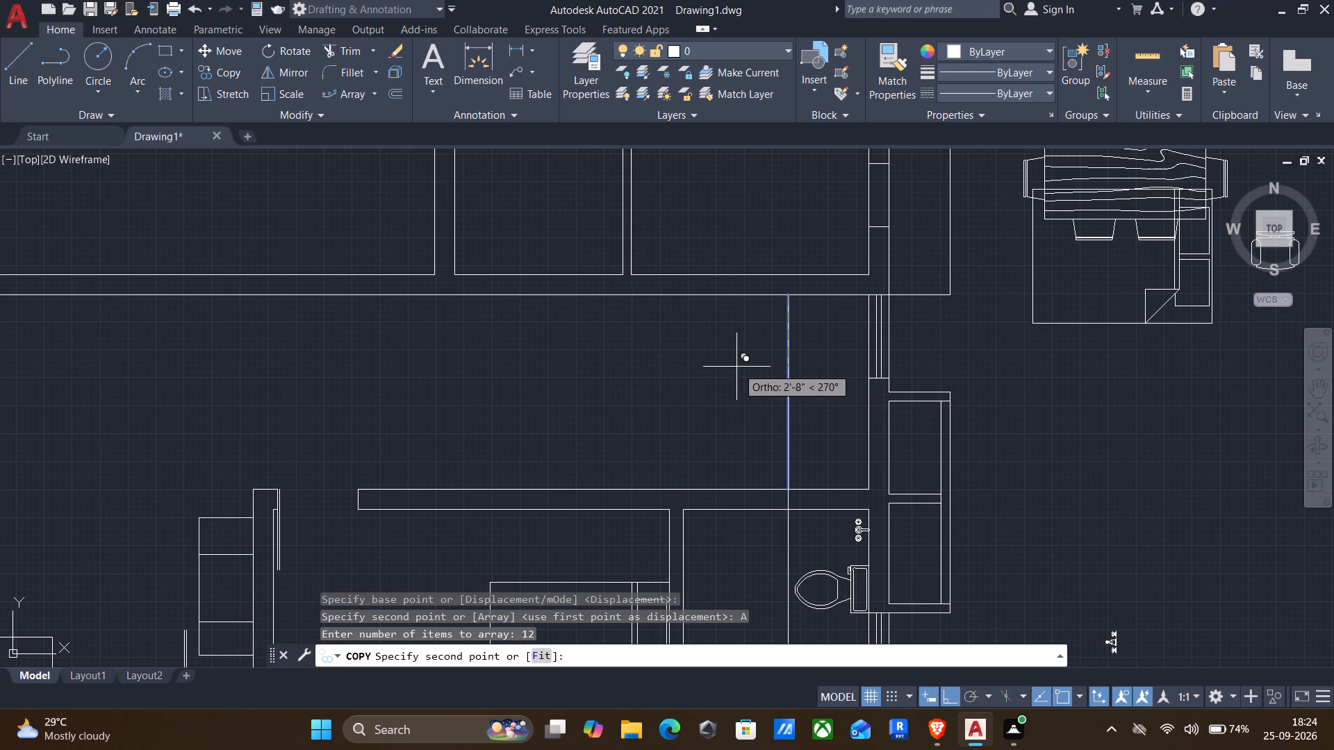
text(10")
key(Return)
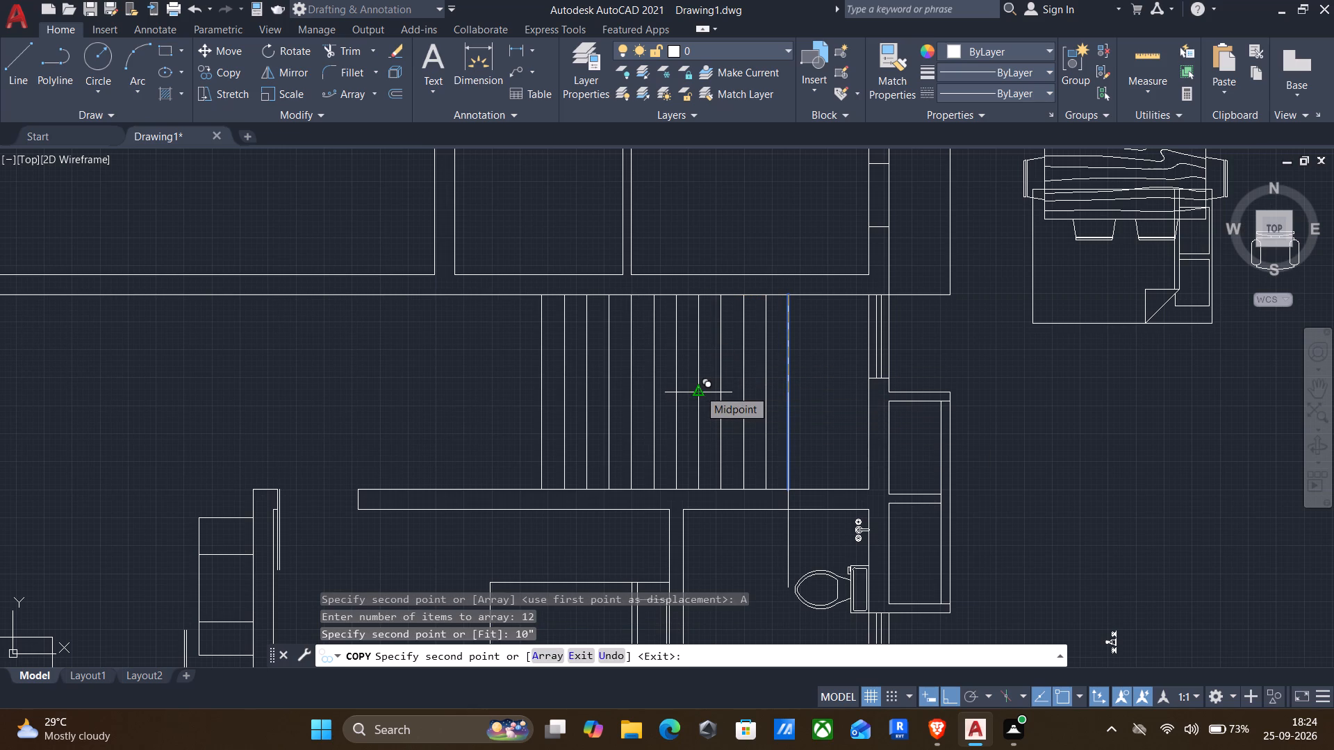
key(Escape)
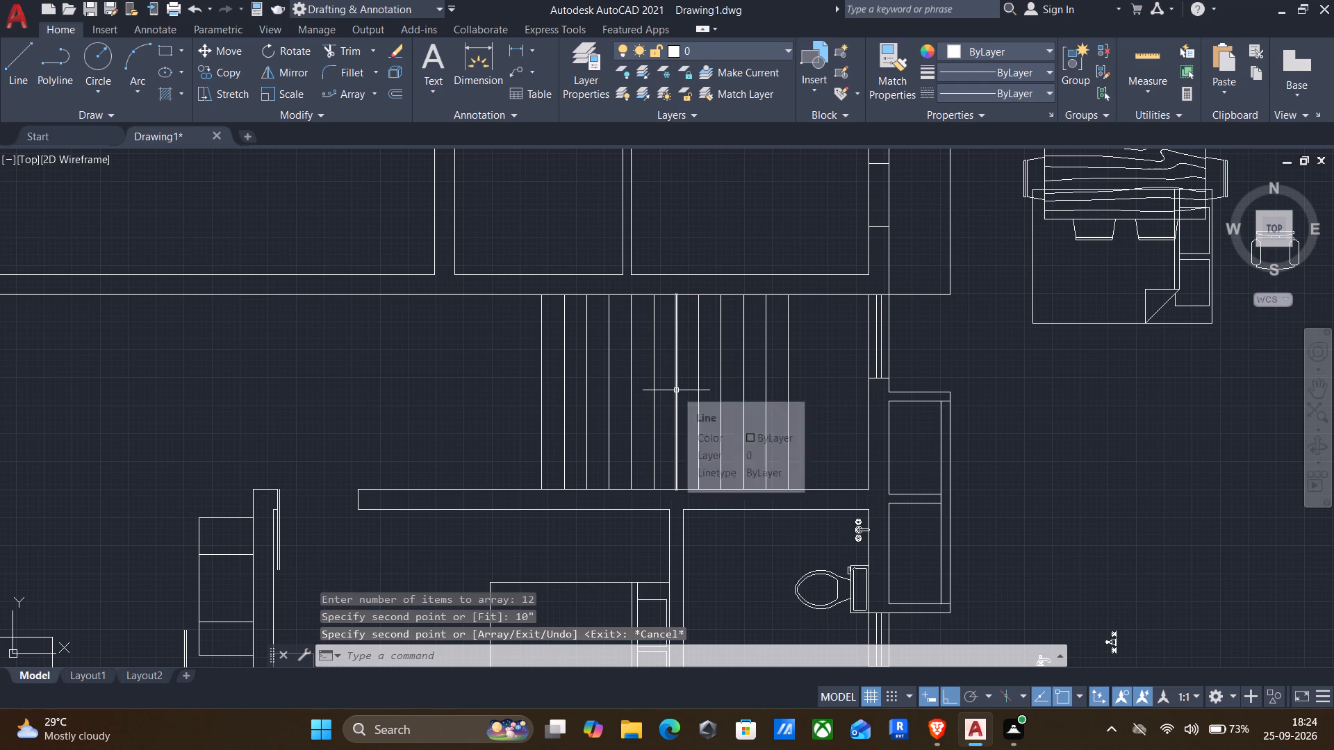
Draw a horizontal line through the tread midpoints, from the landing edge to the westernmost tread.
key(l)
key(Return)
click(788, 392)
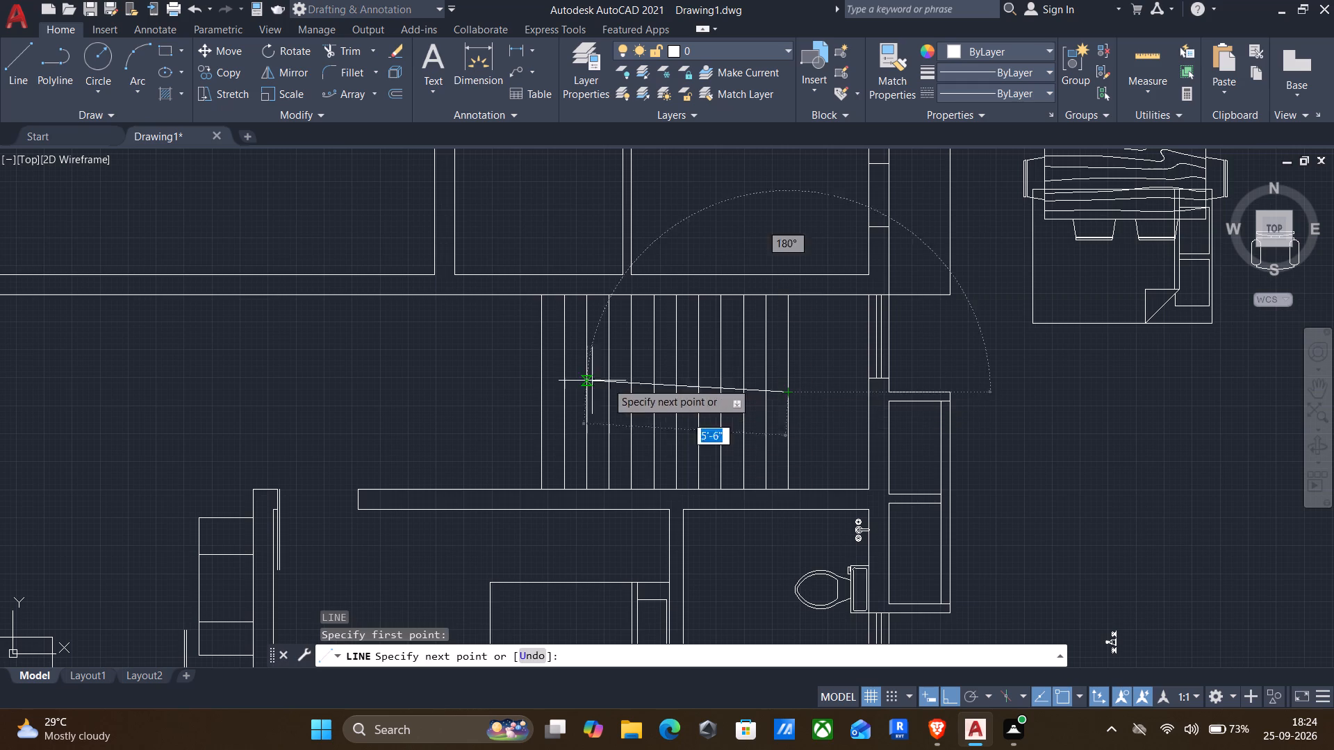
click(541, 392)
key(Return)
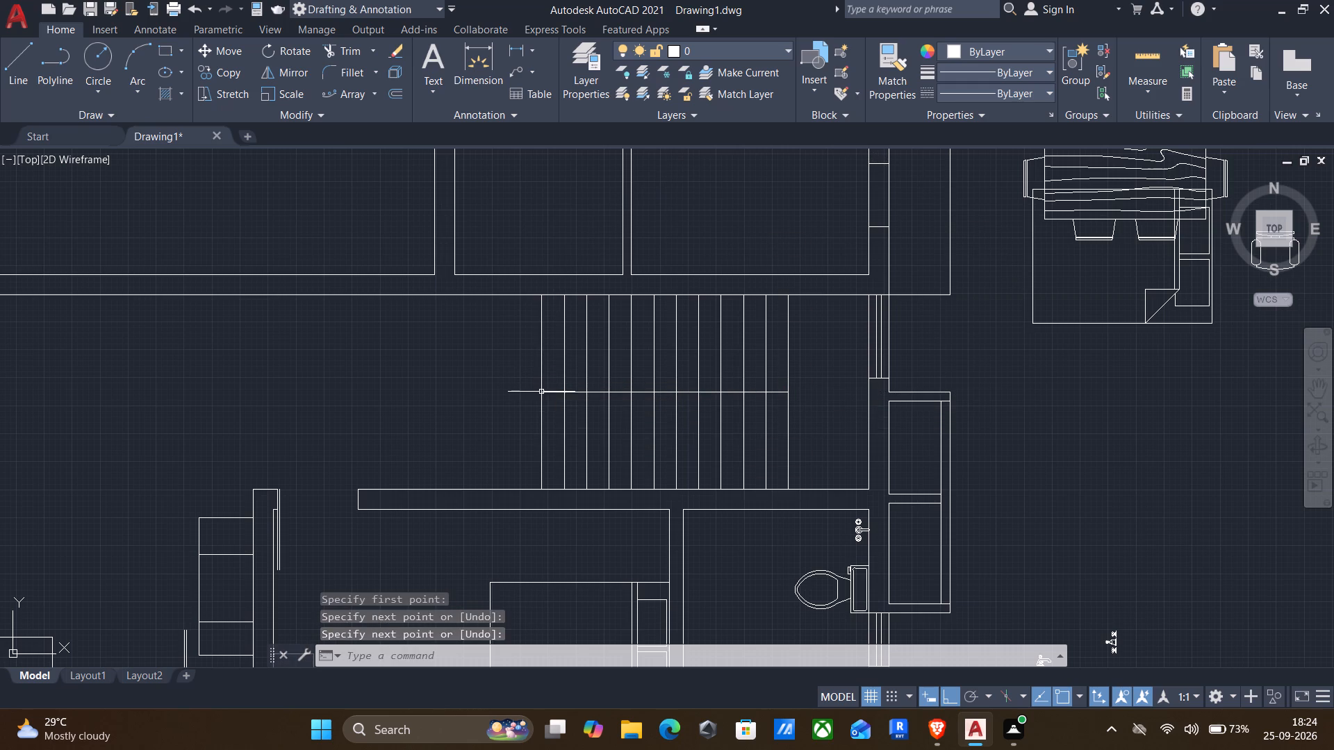
Offset the stairs' horizontal centre line 4" to the north.
key(o)
key(Return)
click(607, 392)
click(616, 353)
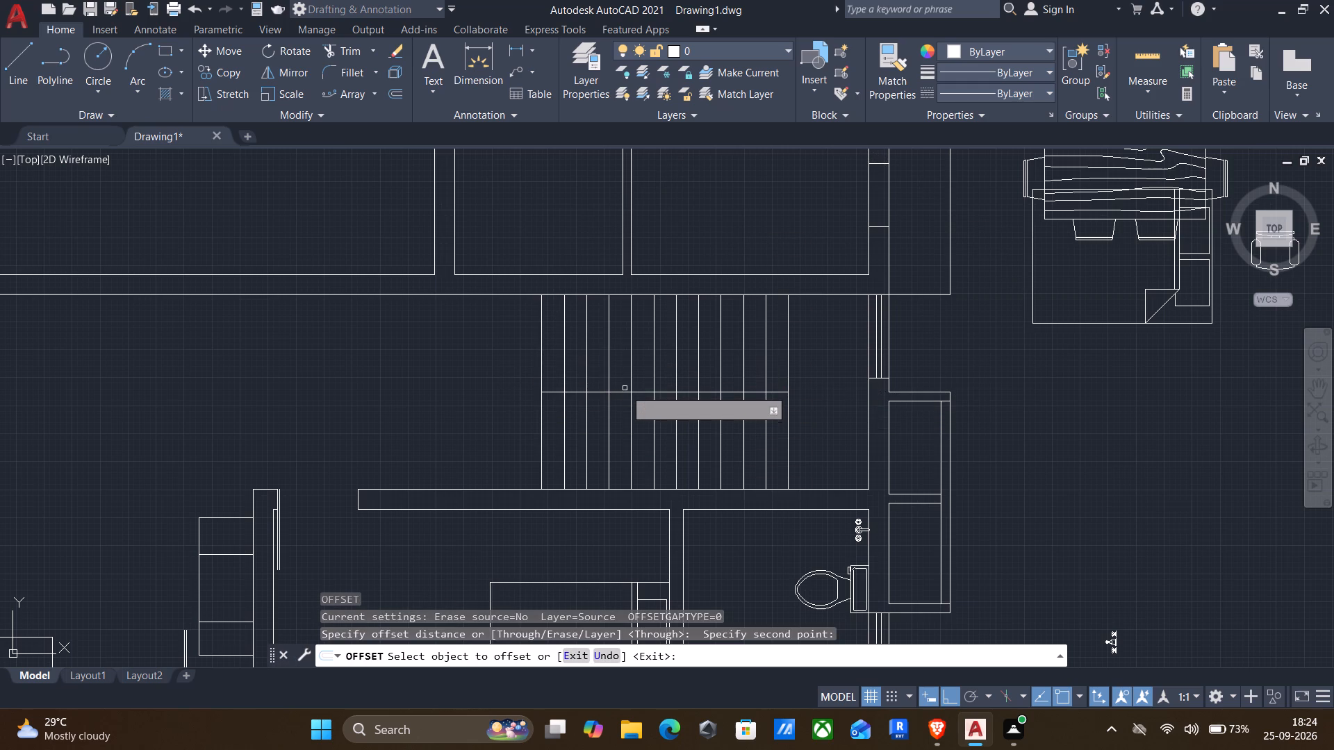
drag(620, 393, 621, 376)
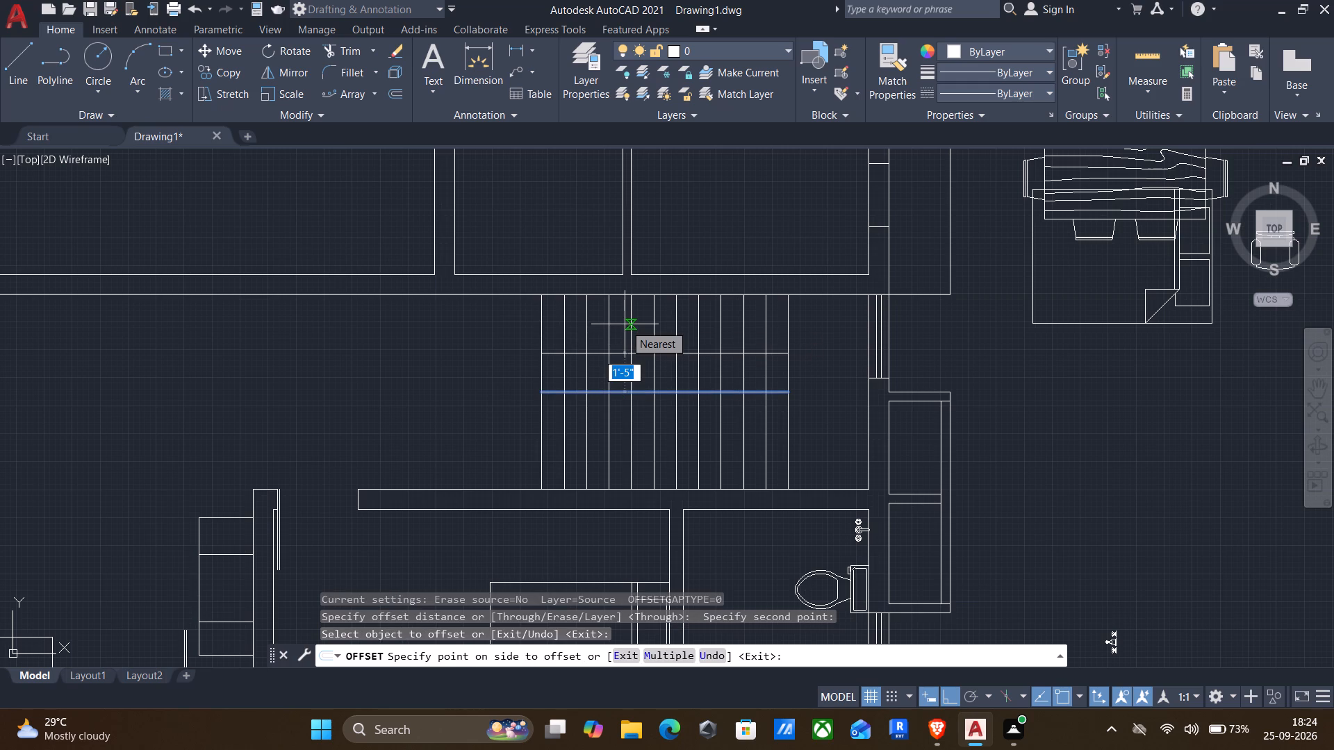
text(4")
key(Return)
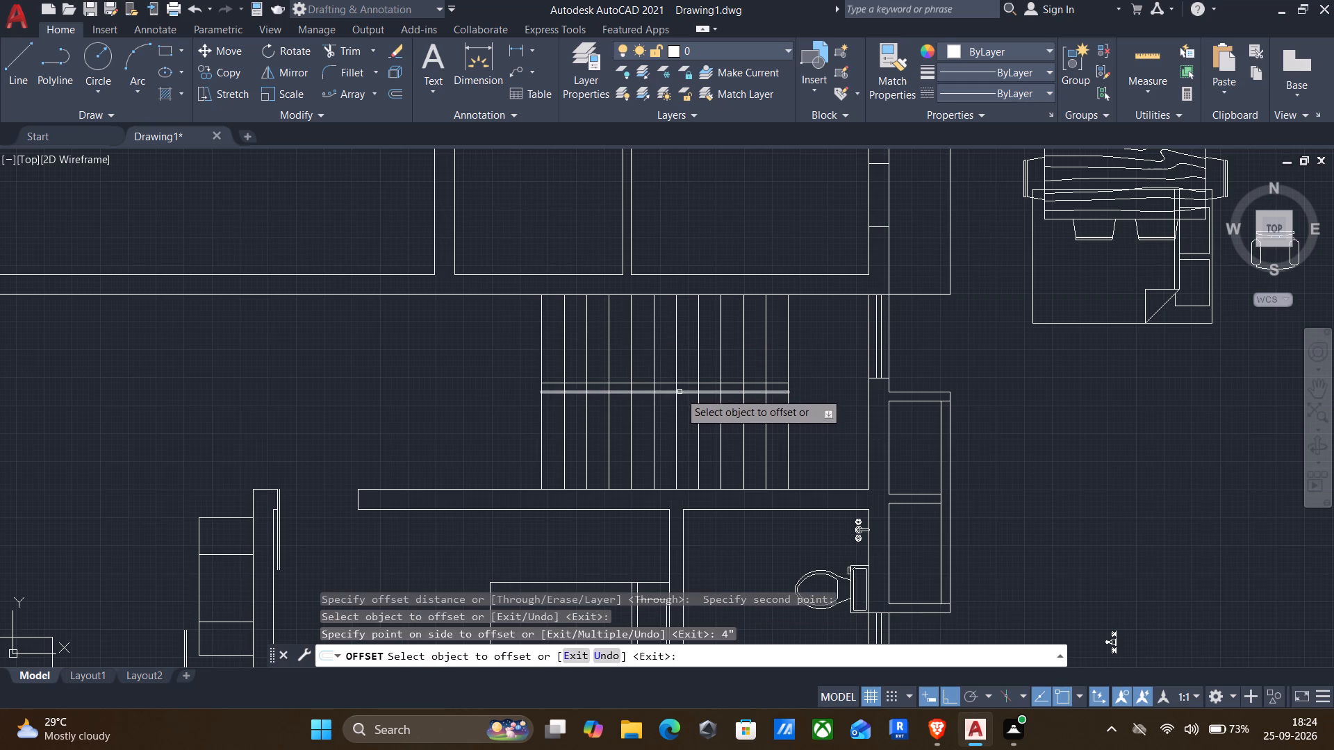
Offset the stairs' horizontal centre line 4" to the south.
click(680, 393)
text(4")
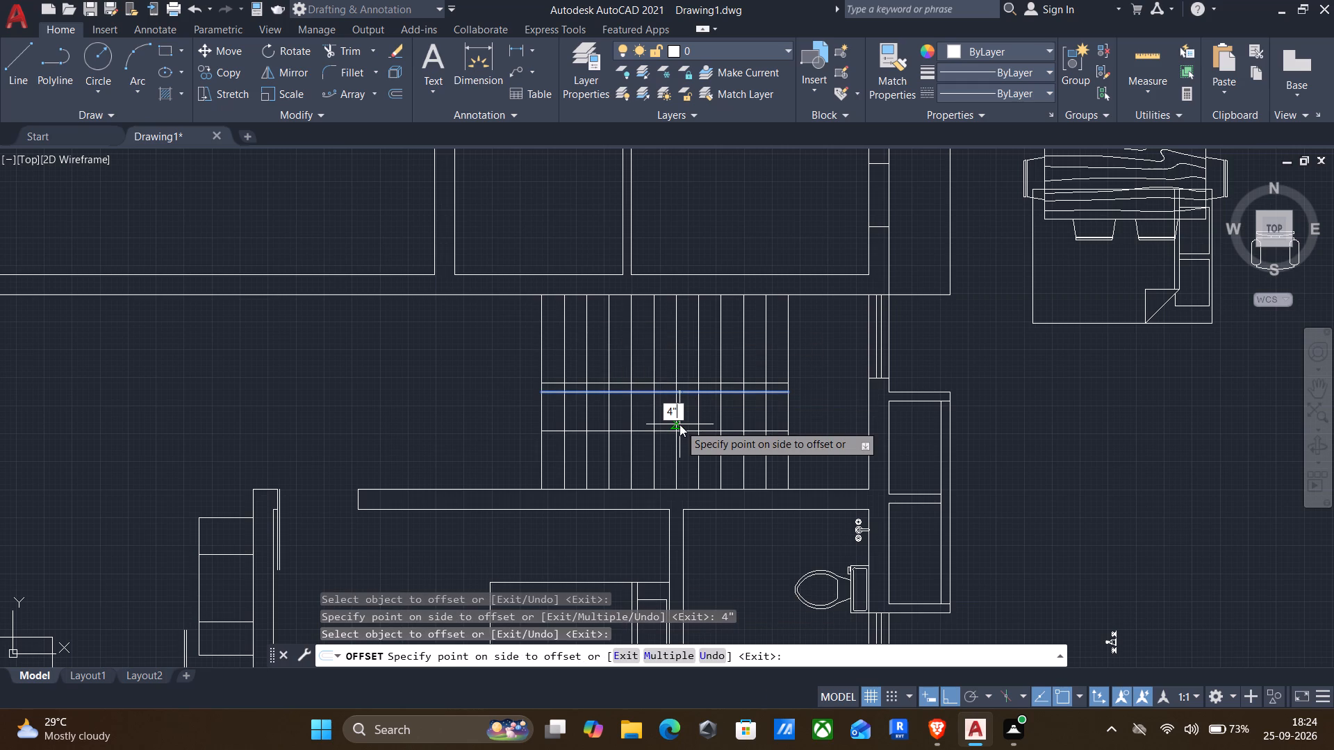
key(Return)
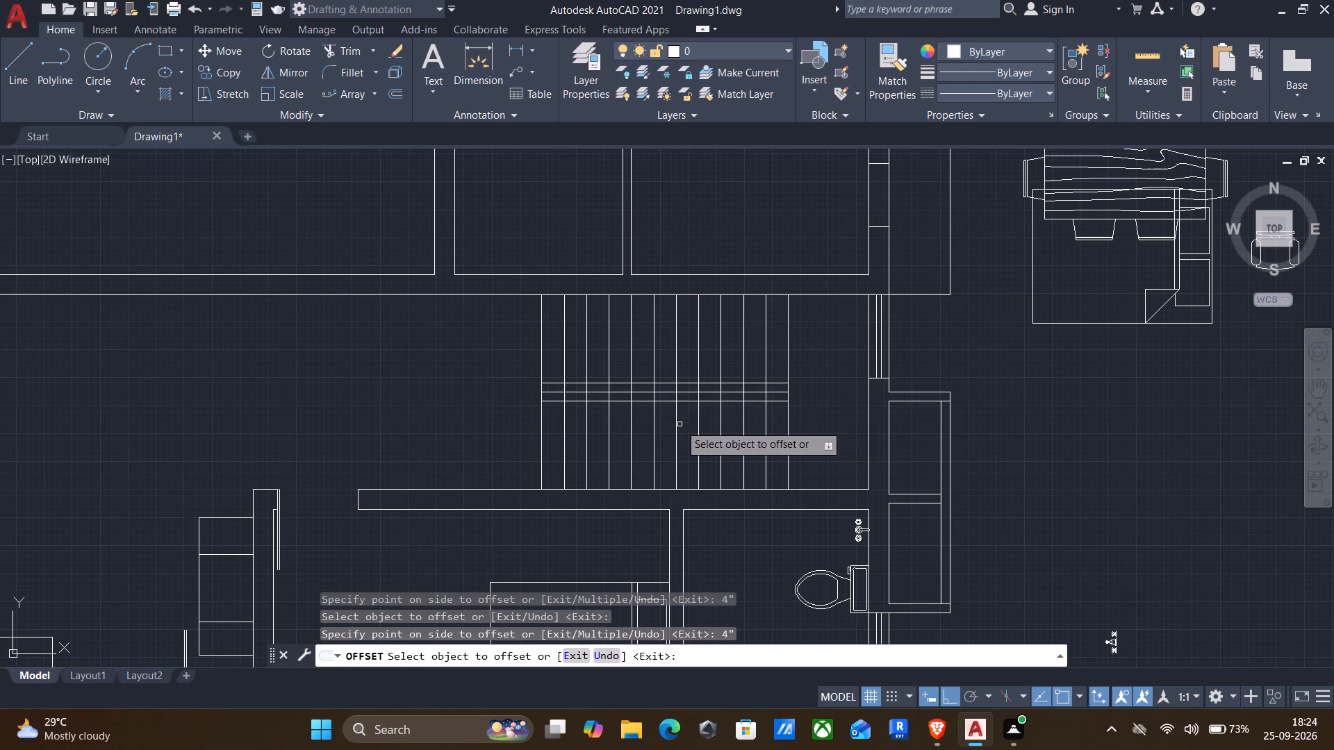
key(Return)
Erase the original horizontal centre line between the two offset lines of the stairs.
click(712, 391)
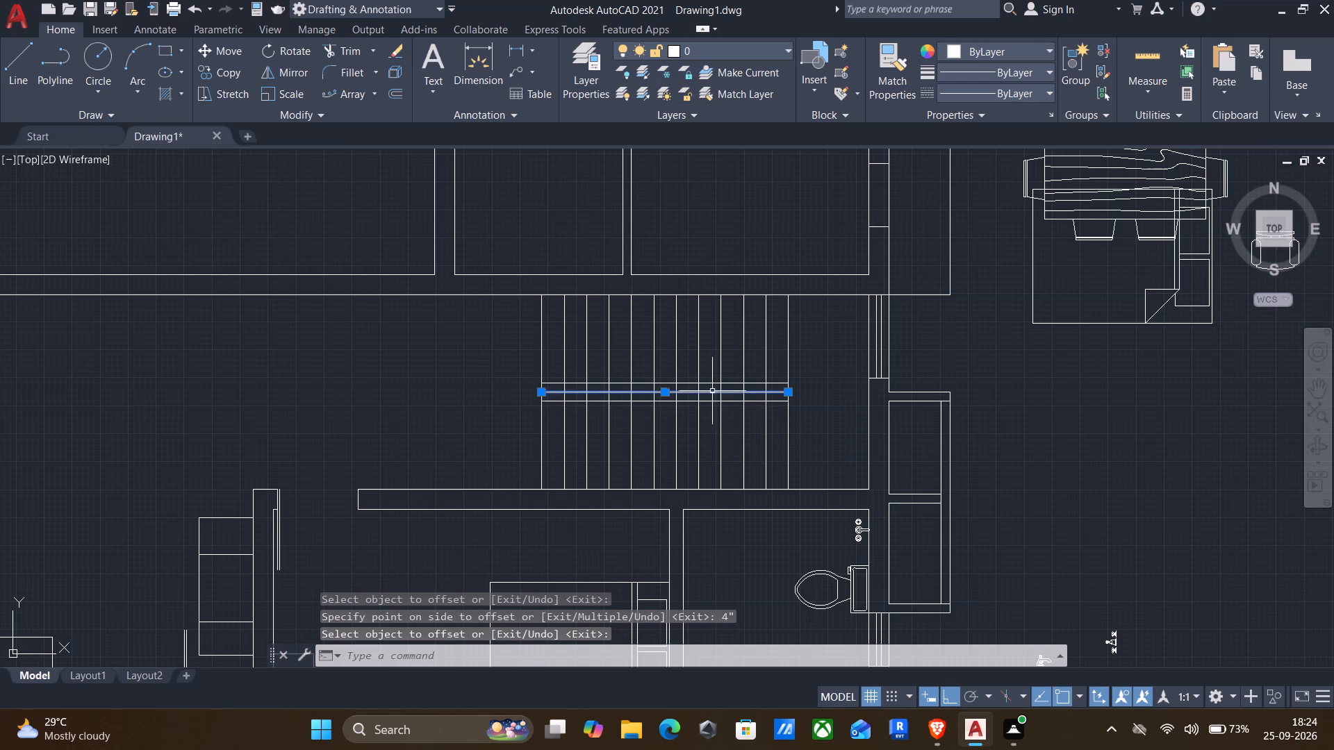
key(Delete)
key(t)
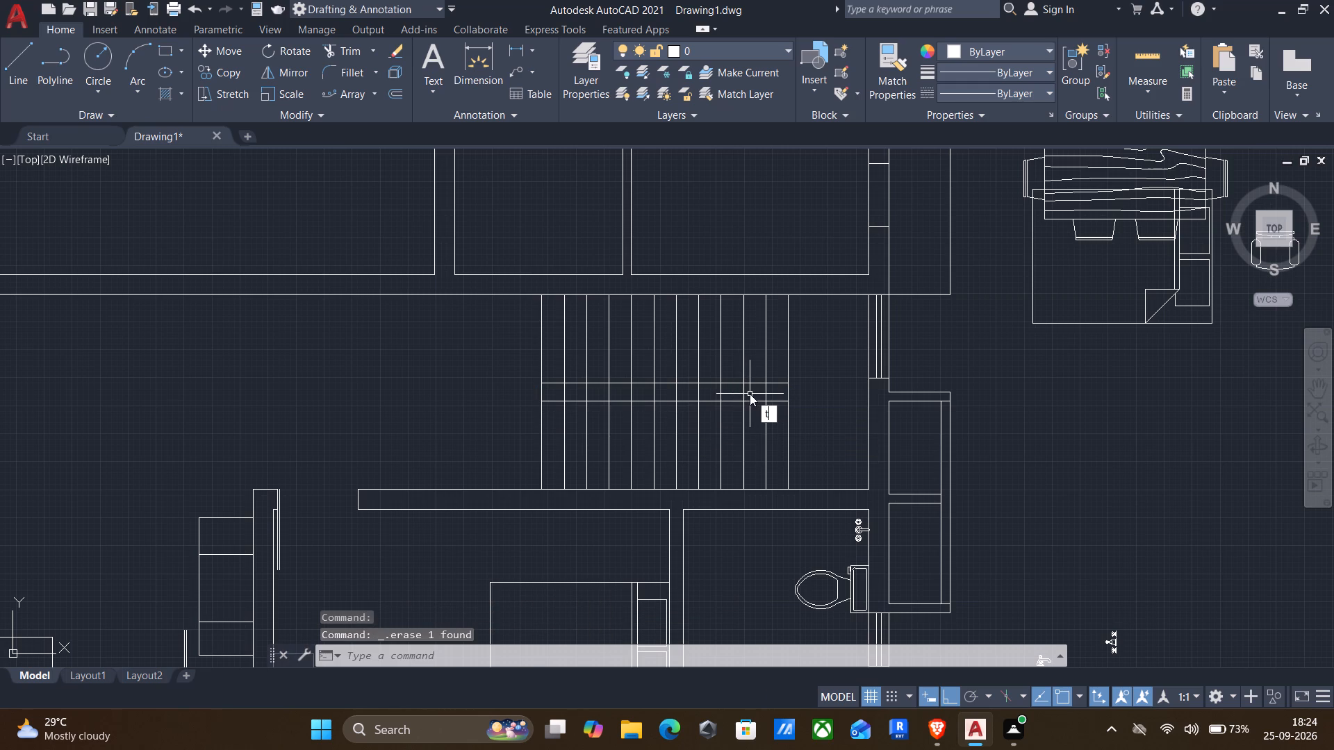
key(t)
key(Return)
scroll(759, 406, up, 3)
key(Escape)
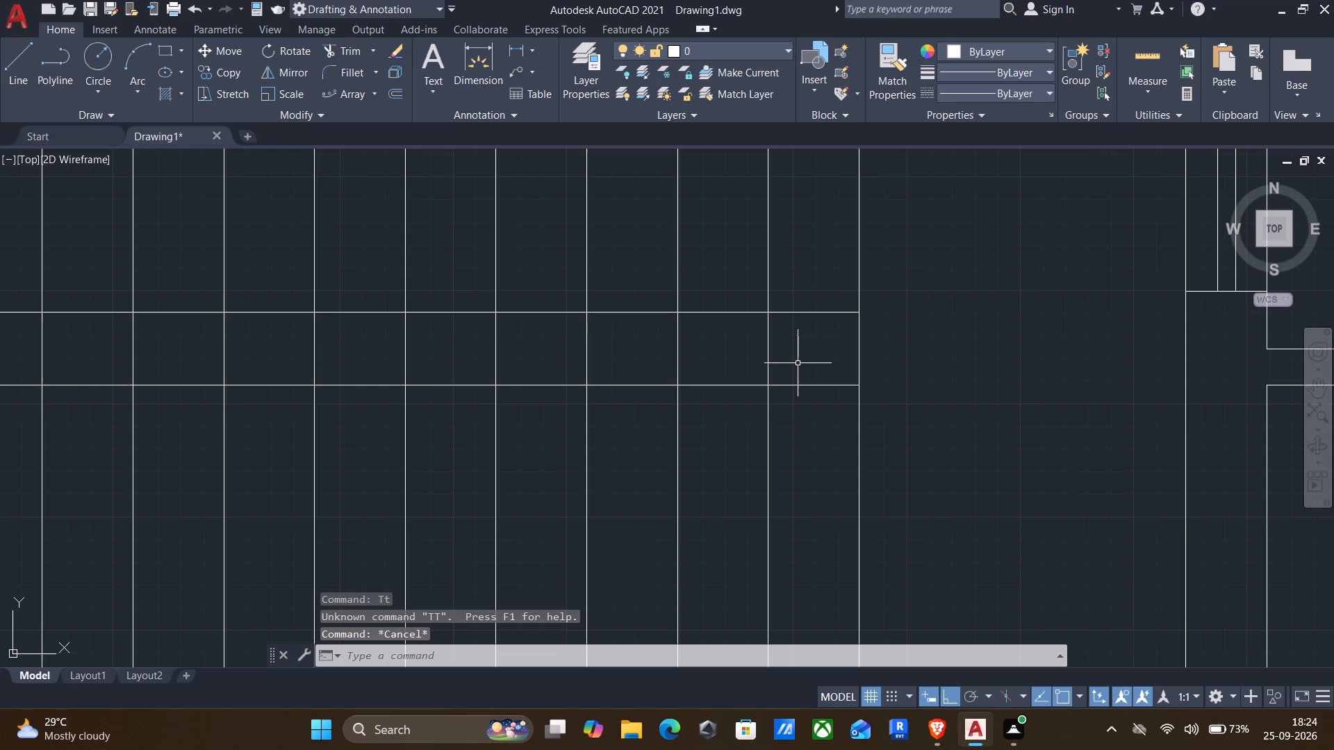
Trim the inner tread lines out of the gap between the two horizontal lines, keeping the gap's east and west end lines.
text(tr)
key(Return)
drag(795, 362, 735, 356)
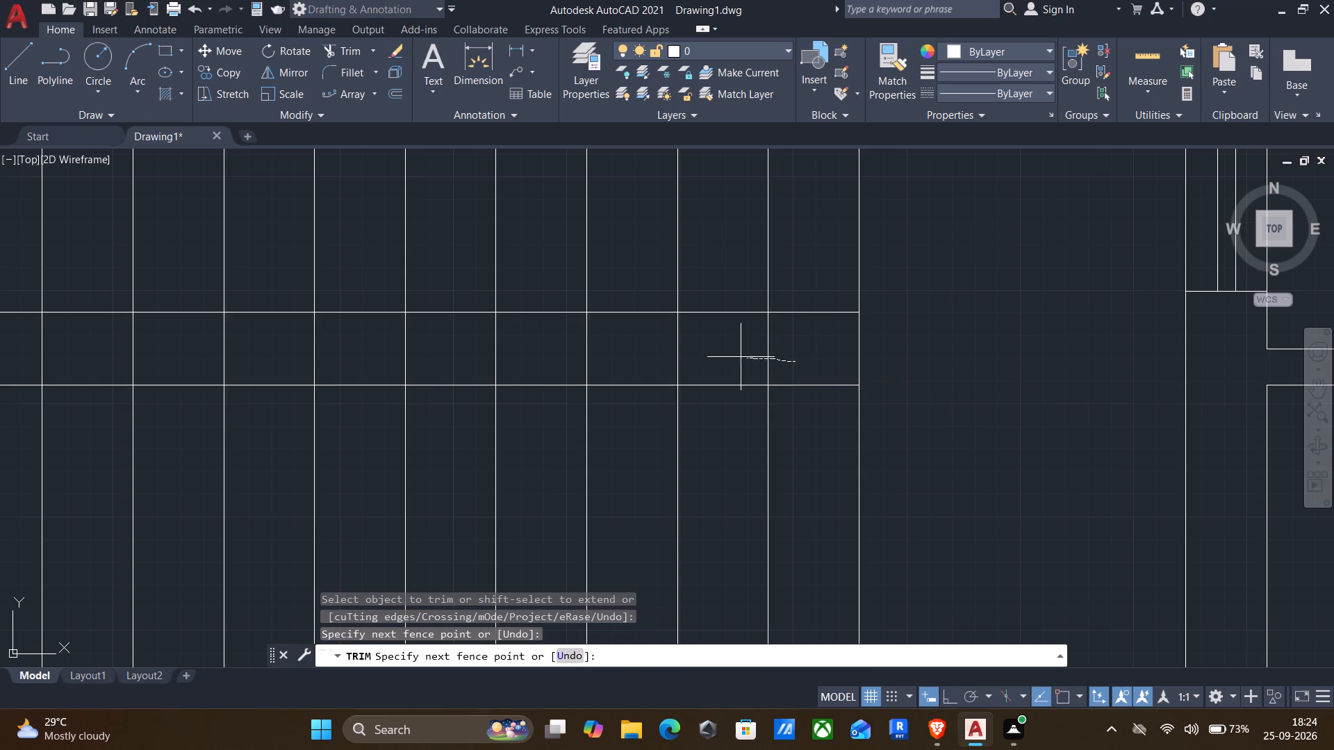
drag(735, 356, 509, 353)
middle_drag(500, 358, 632, 362)
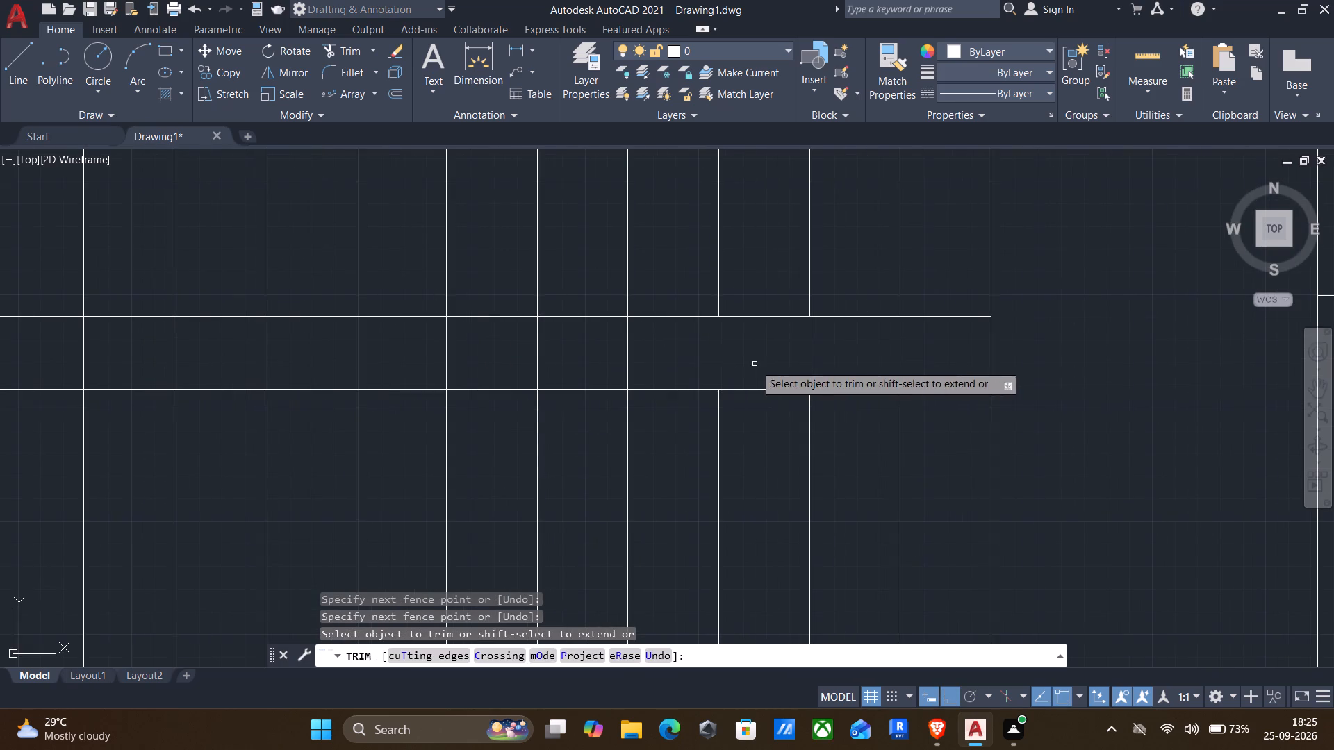
scroll(755, 364, down, 2)
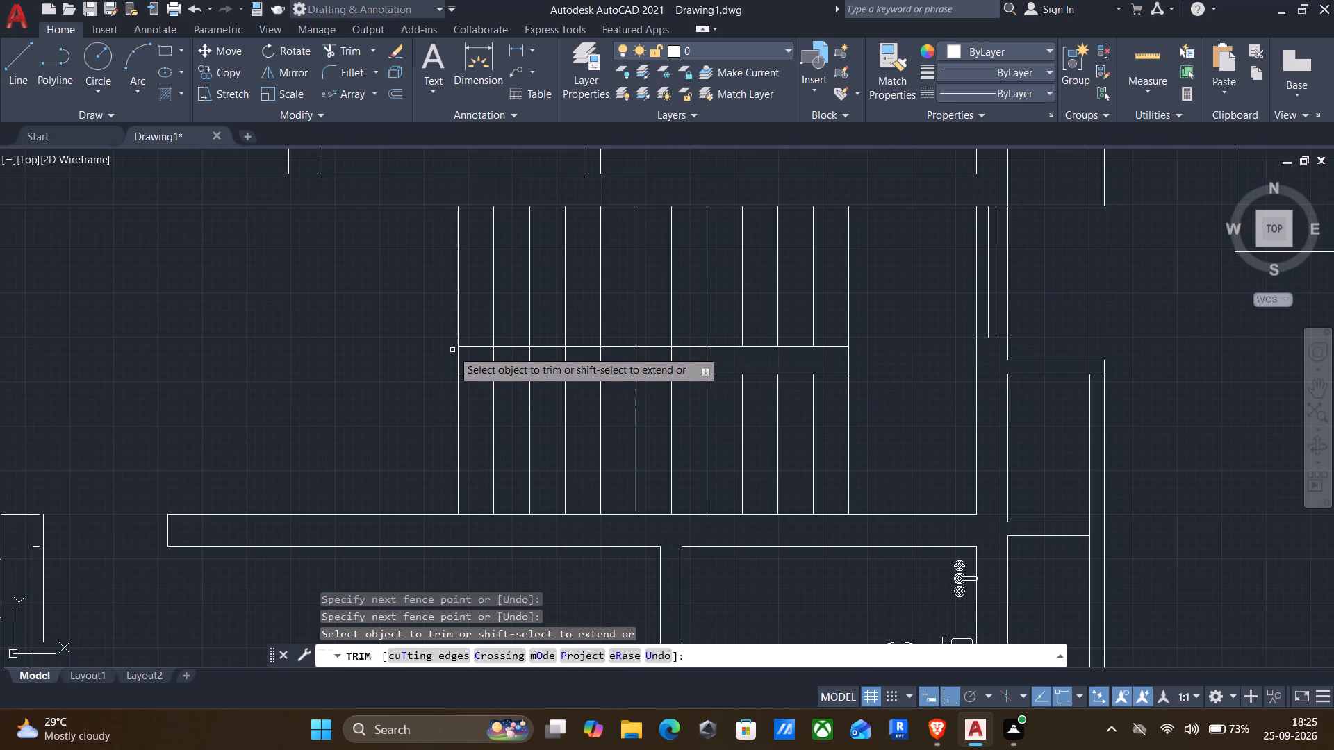
scroll(452, 350, up, 2)
drag(495, 378, 857, 379)
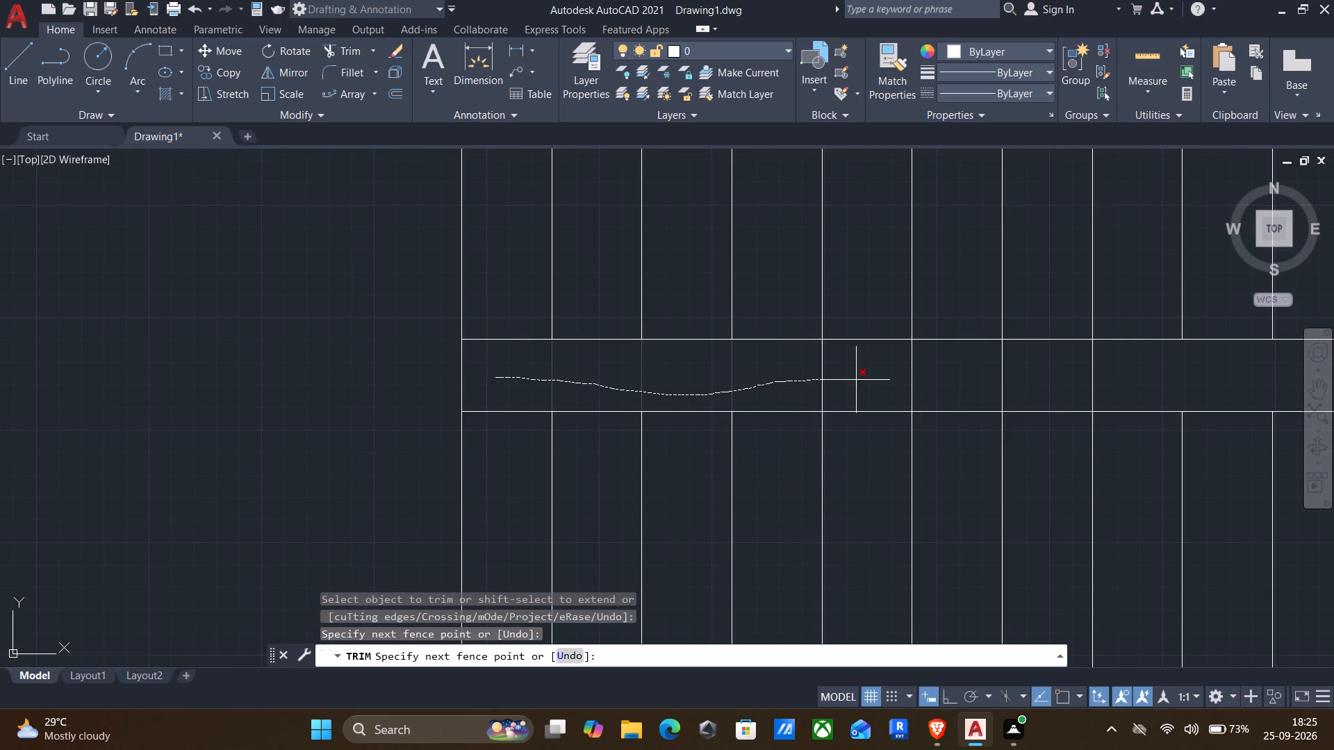
drag(857, 379, 1160, 376)
scroll(1148, 383, down, 3)
middle_drag(1109, 449, 937, 312)
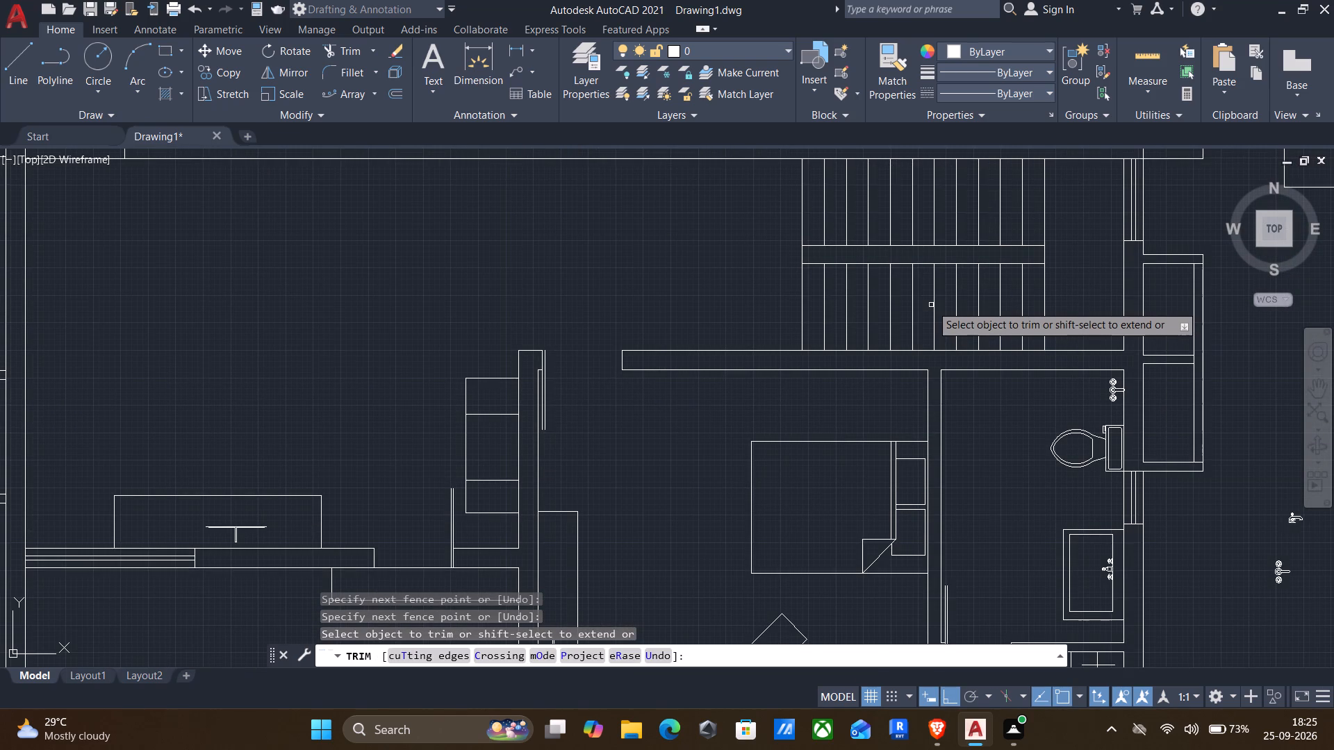
middle_drag(697, 226, 700, 253)
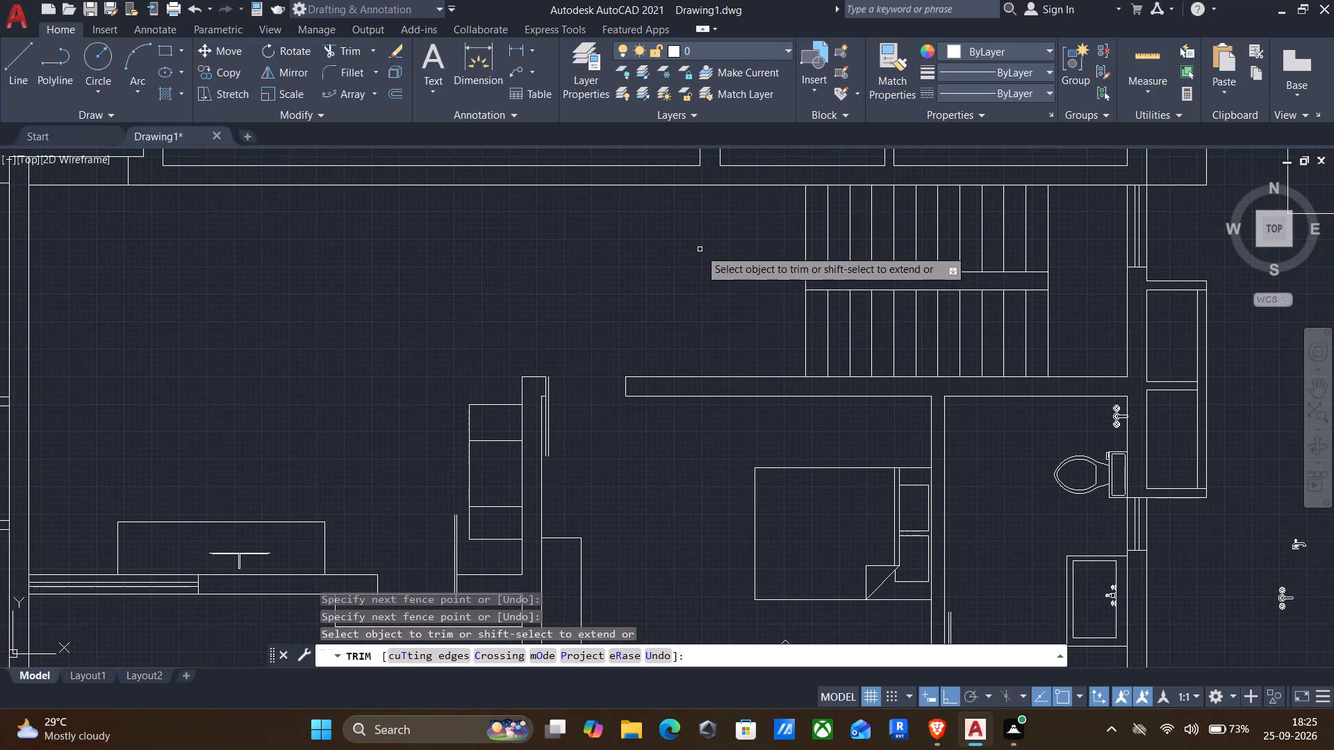
key(Escape)
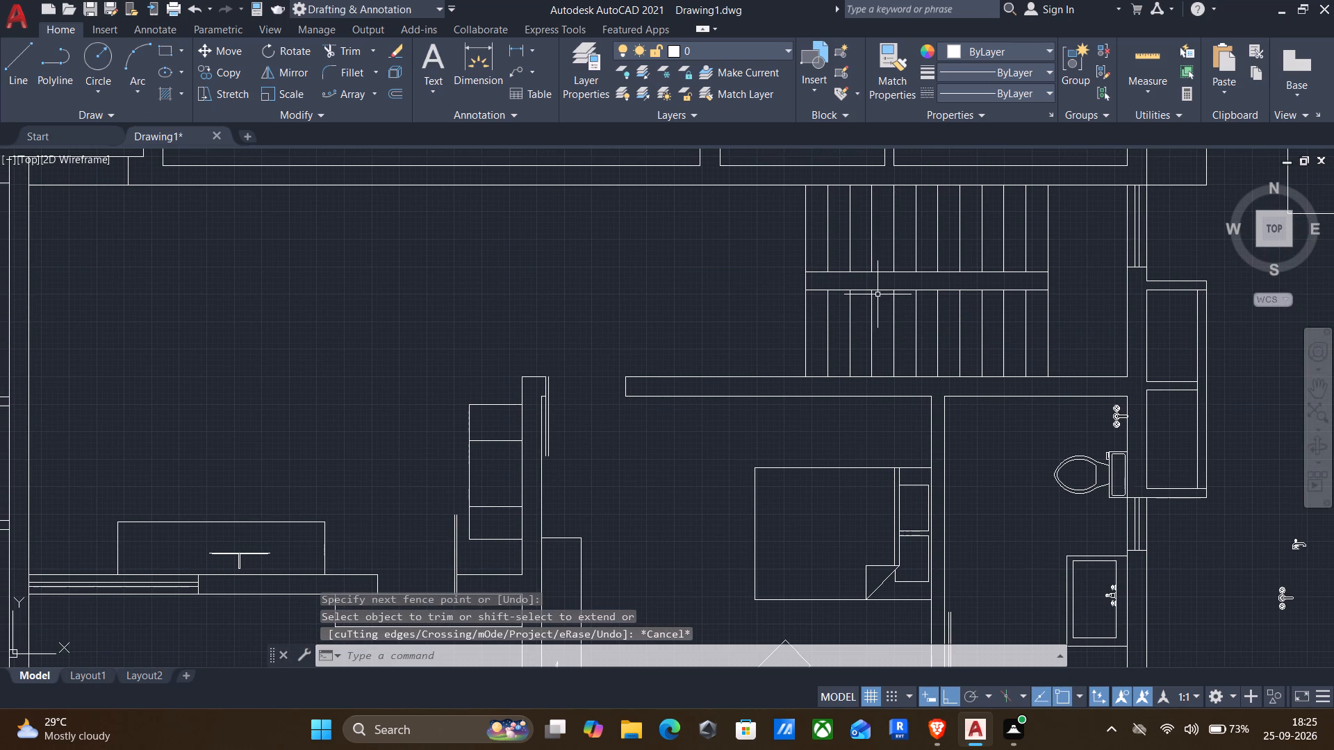
Draw a zigzag break line across the southern flight, from the seventh tread line at the wall to the fifth at the central gap, with ortho off.
key(l)
key(Return)
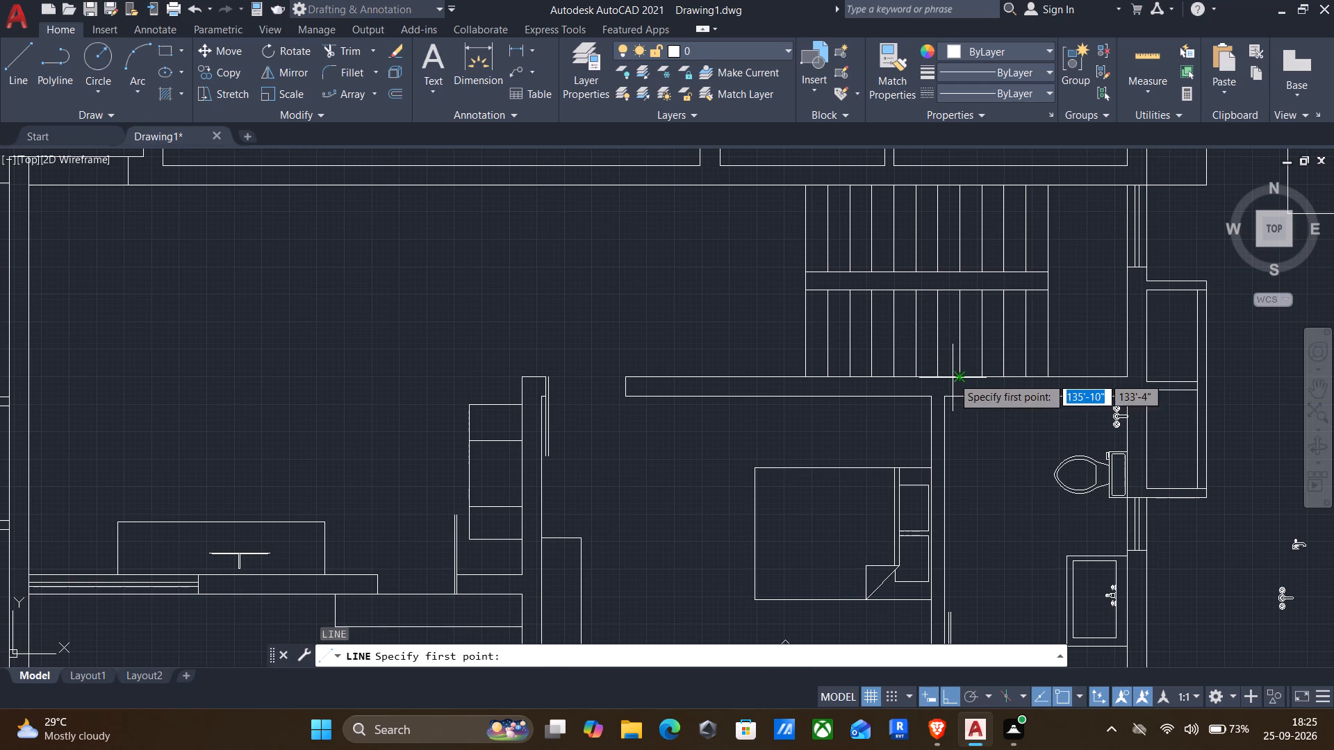
click(939, 374)
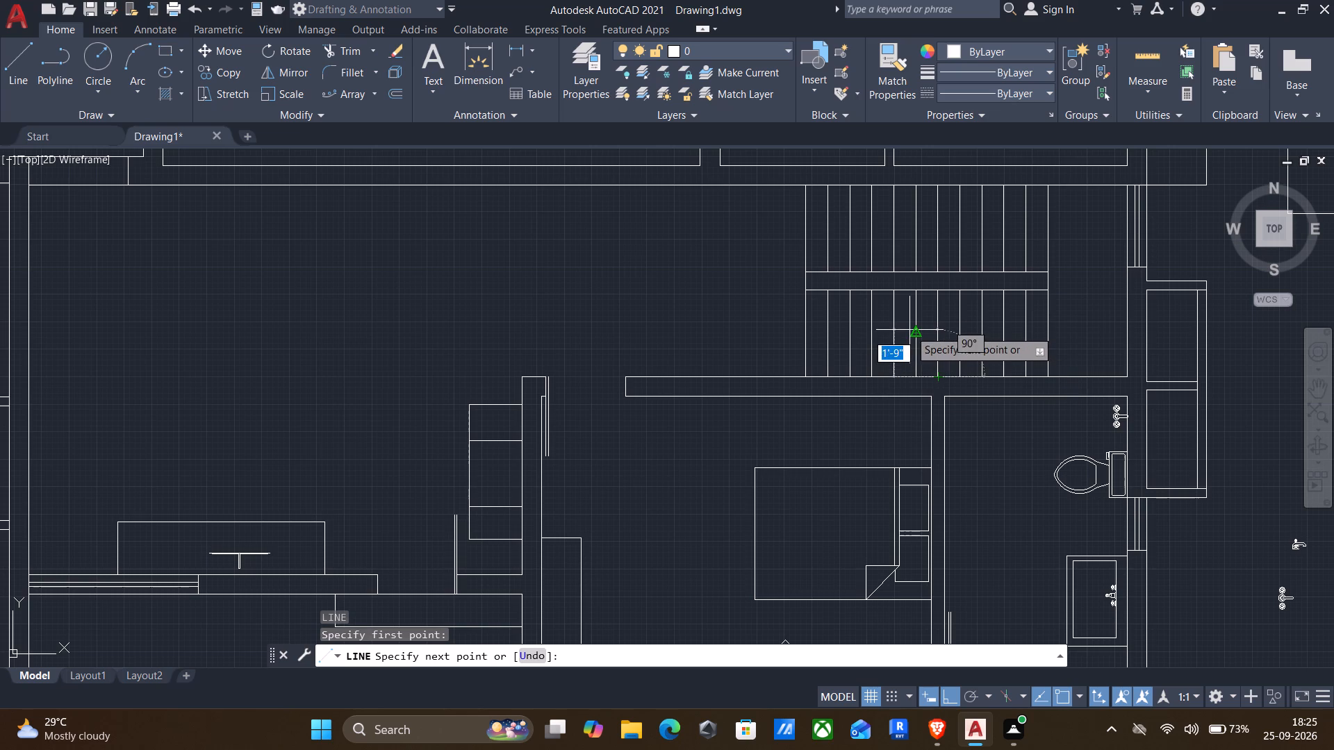
scroll(909, 330, up, 3)
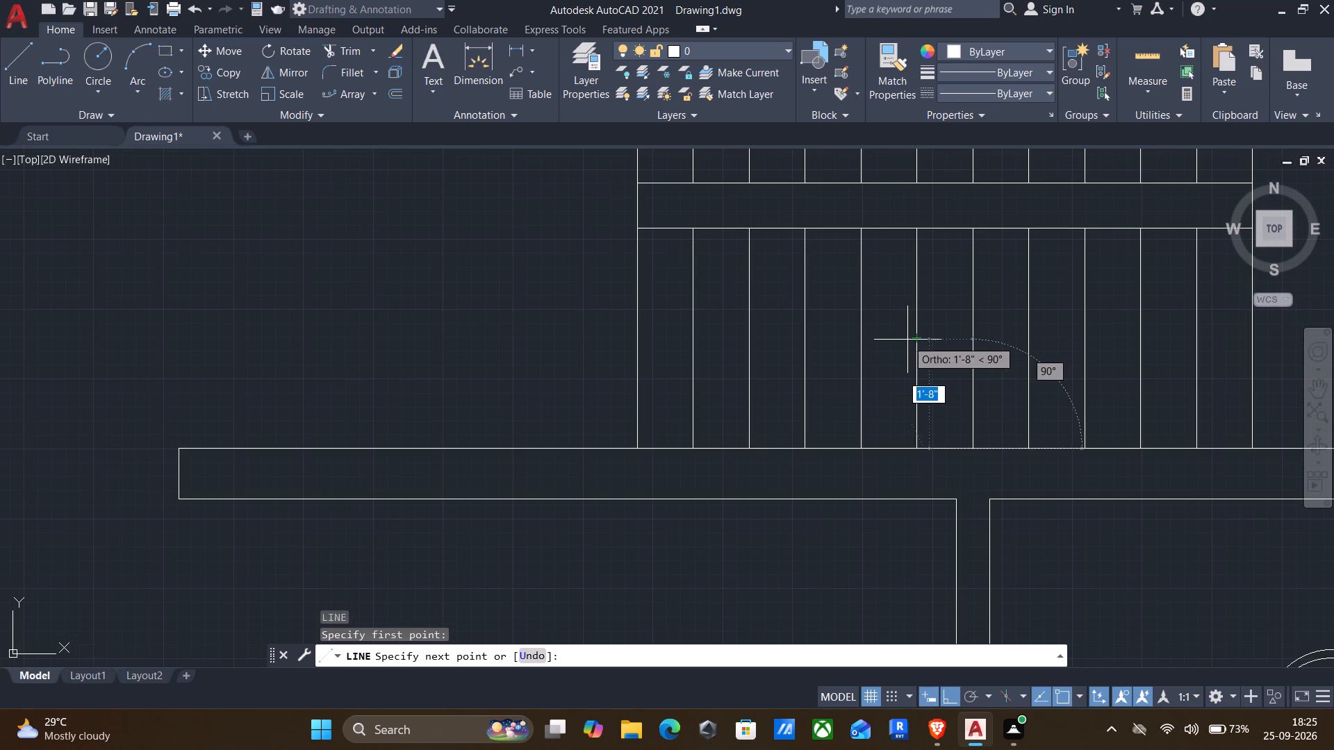
click(917, 334)
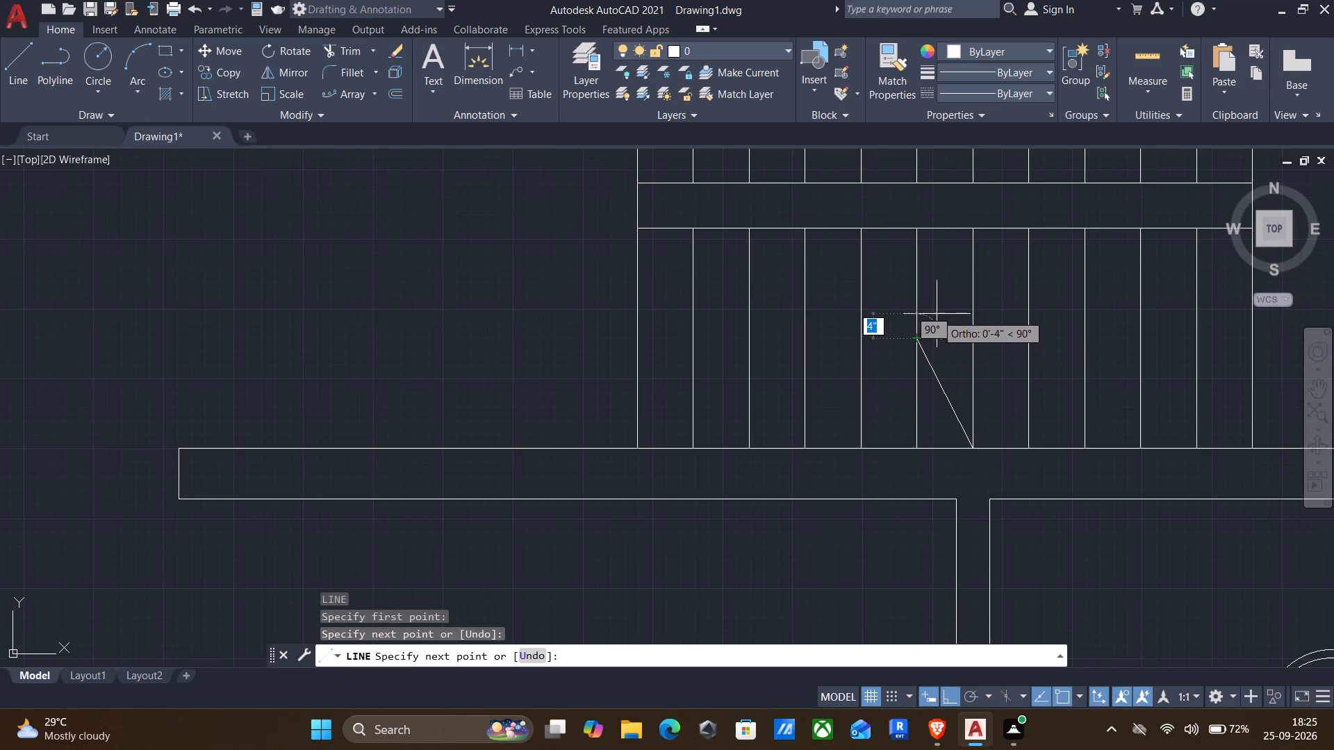
key(F8)
scroll(948, 313, up, 2)
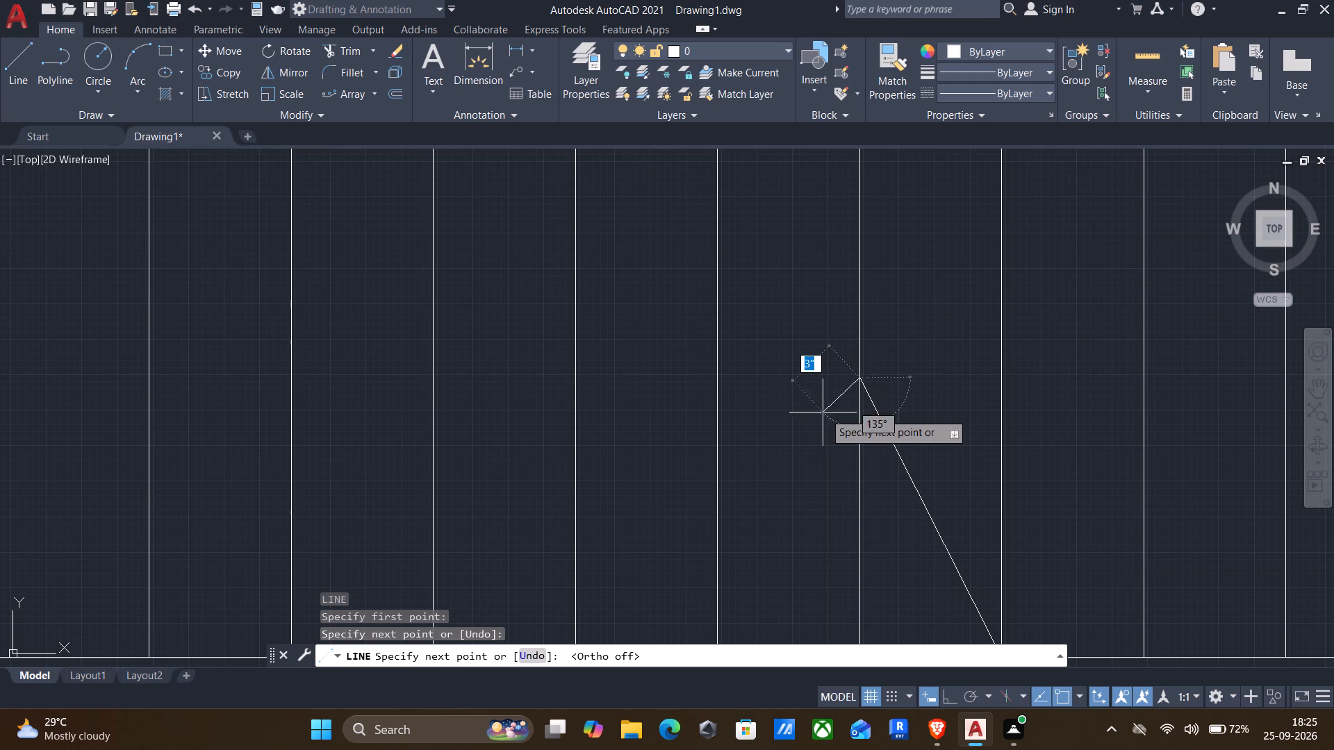
click(805, 406)
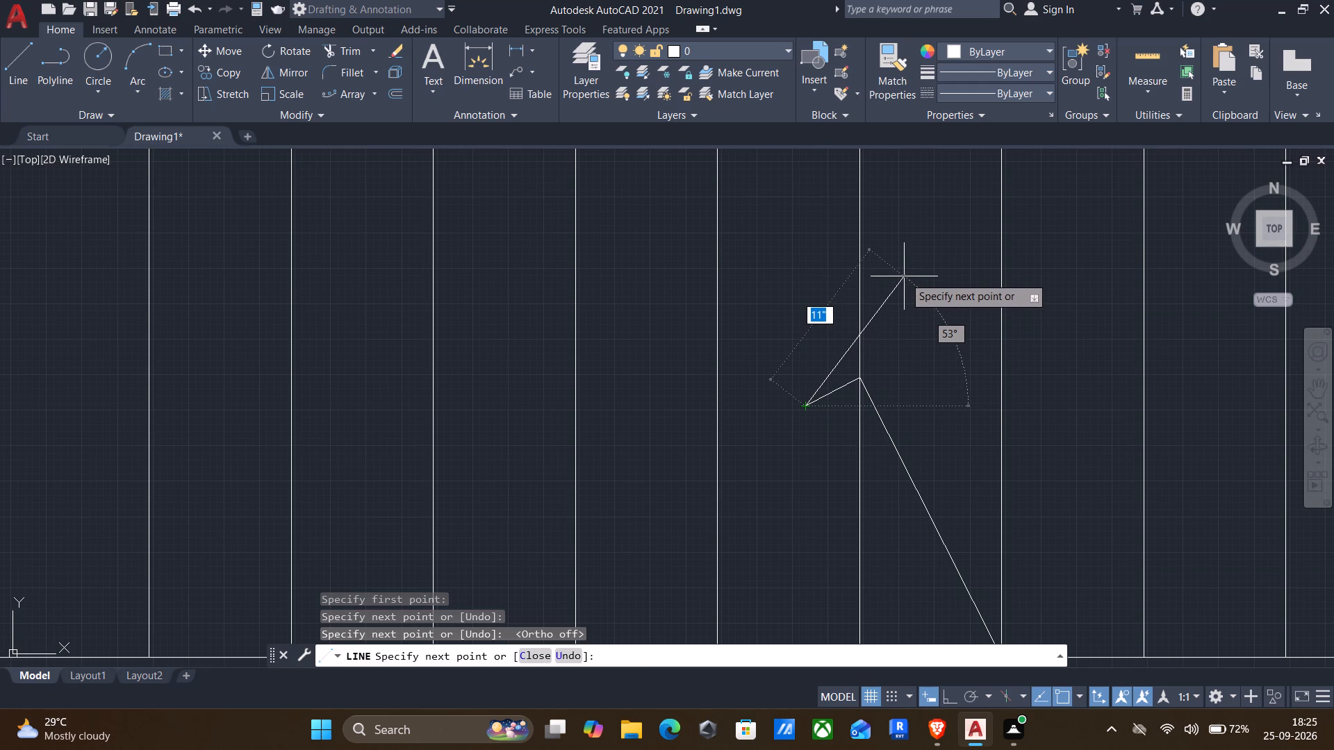
click(904, 276)
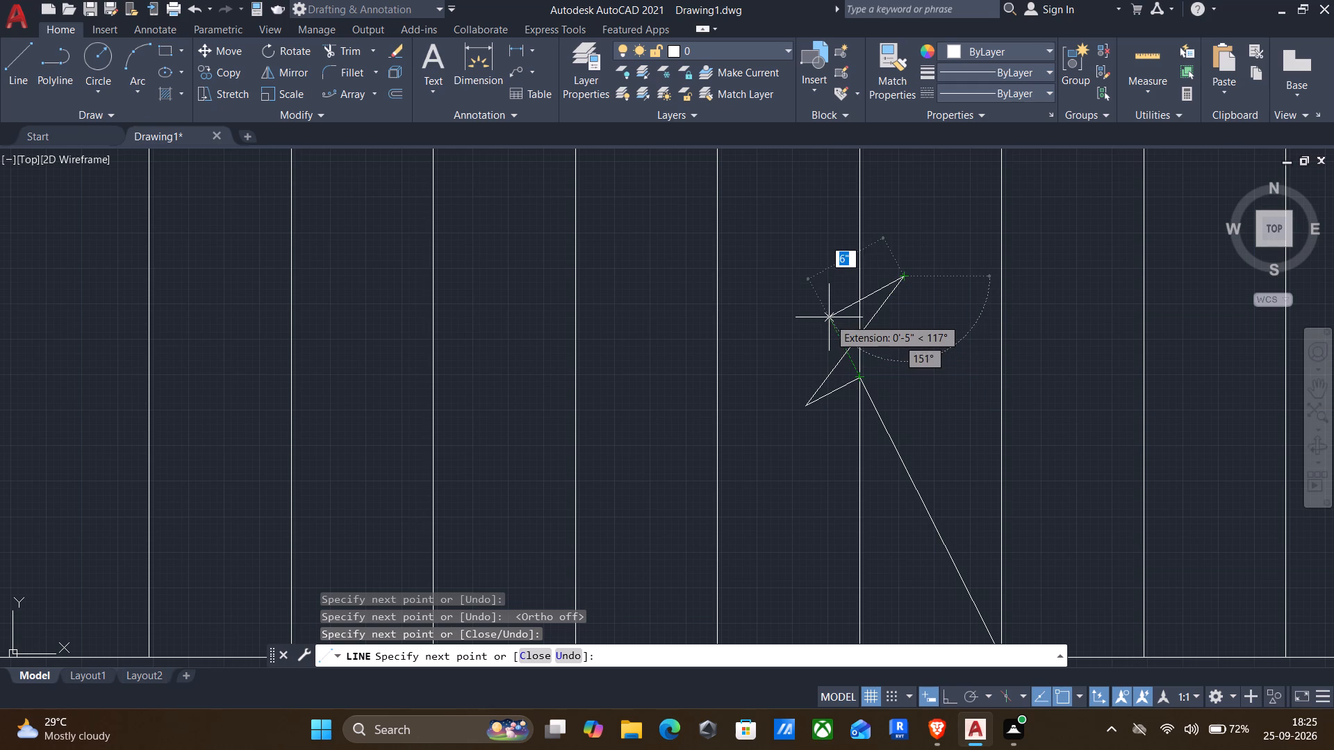
click(828, 317)
middle_drag(737, 224, 827, 436)
scroll(827, 433, down, 1)
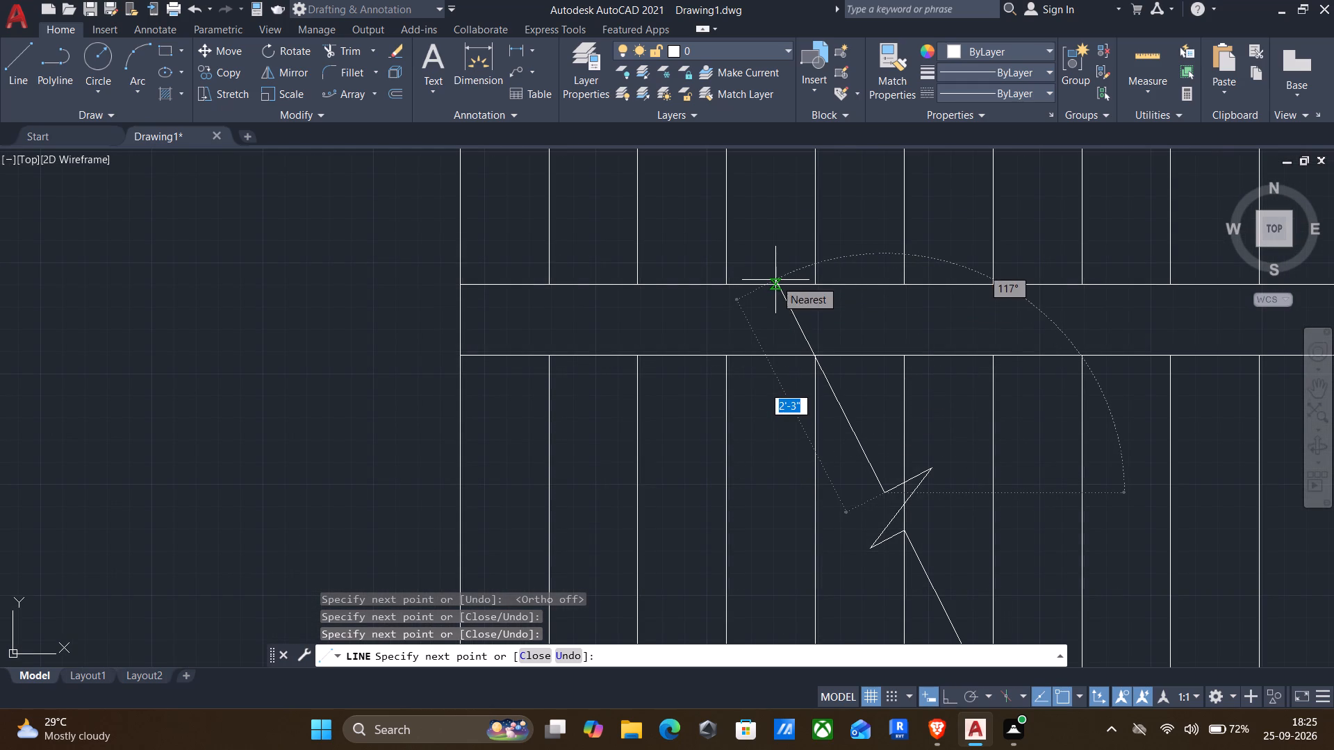
click(814, 358)
scroll(809, 376, down, 2)
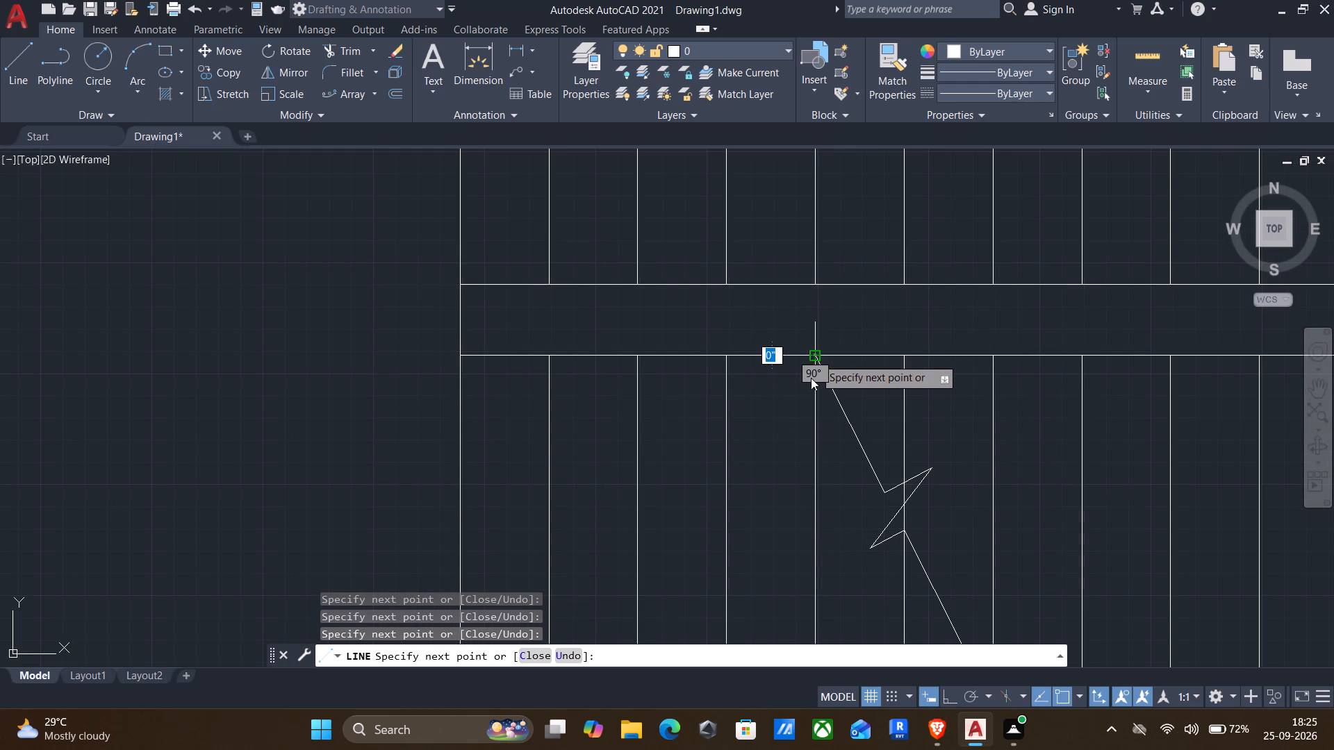
key(Return)
scroll(835, 405, down, 2)
middle_drag(846, 482, 864, 440)
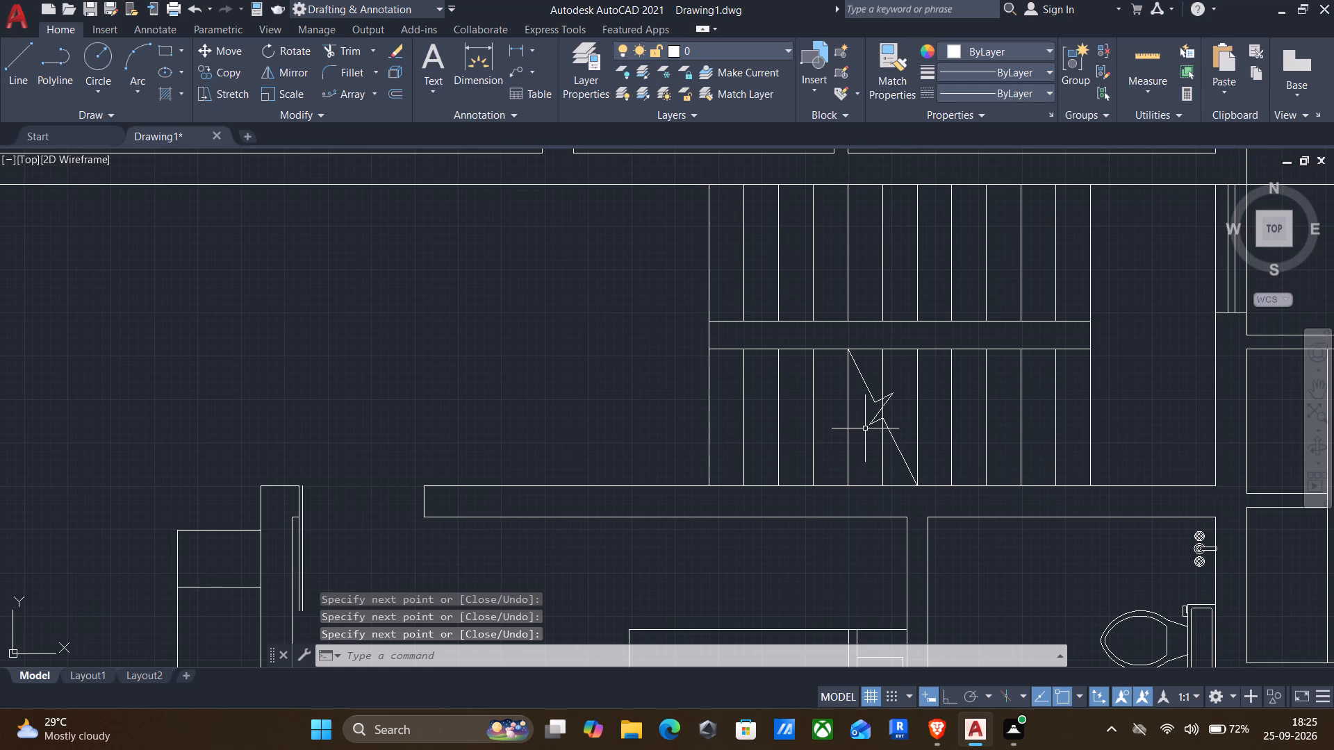
Trim away the southern flight's tread lines west of the break line, including the pieces inside its zigzag.
text(tr)
key(Return)
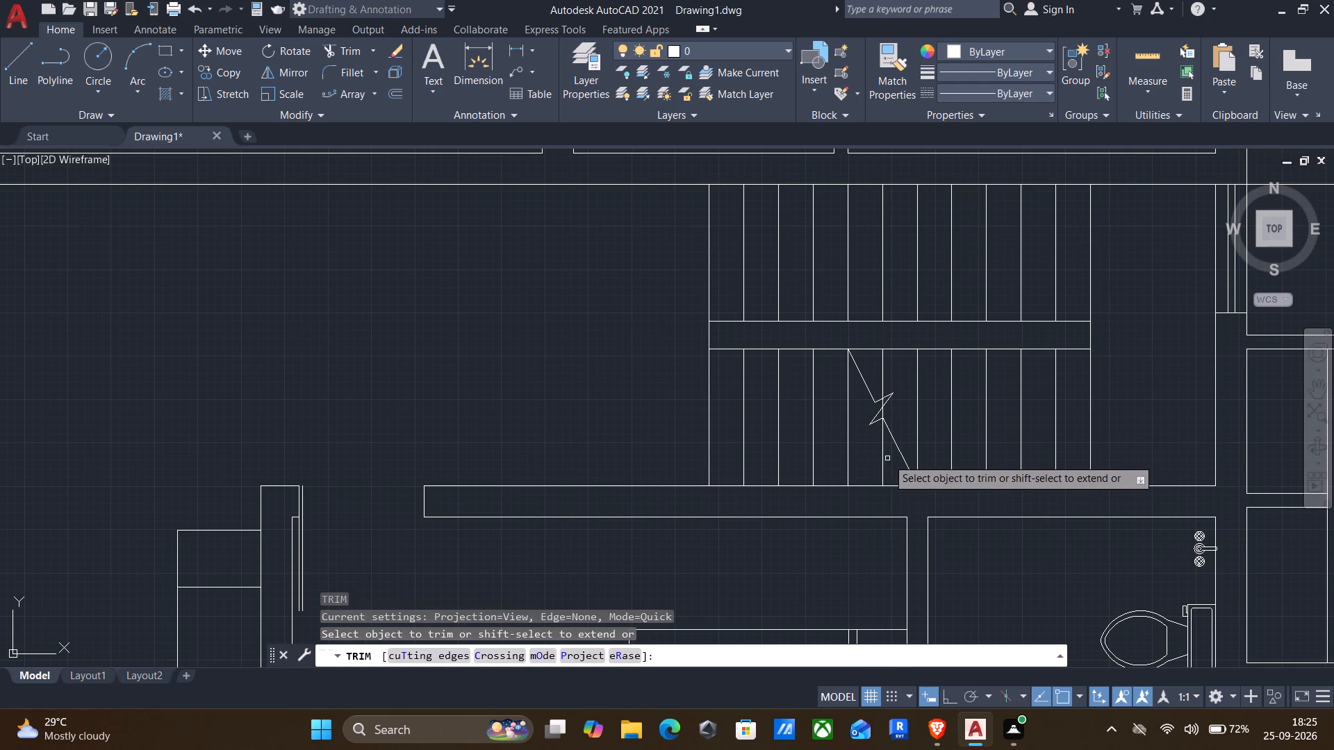
drag(887, 458, 668, 428)
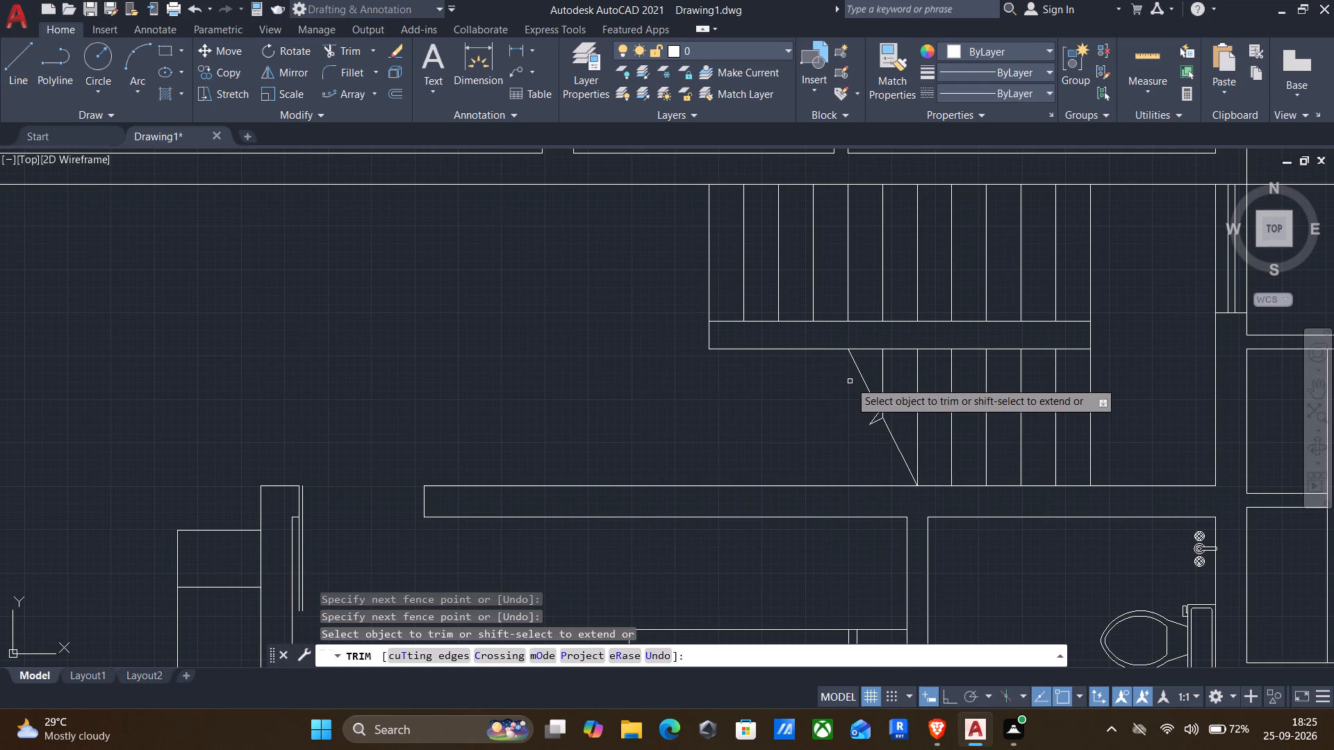
scroll(856, 385, up, 3)
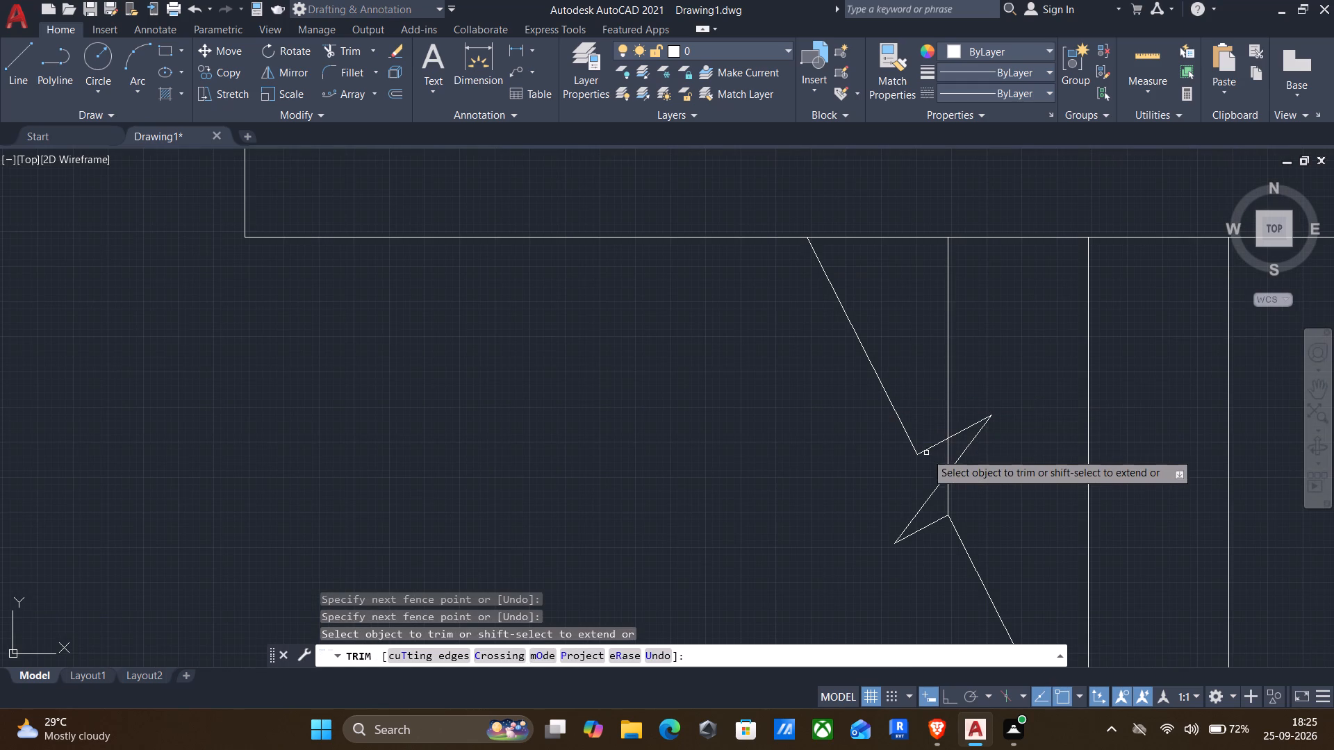
click(950, 451)
click(946, 496)
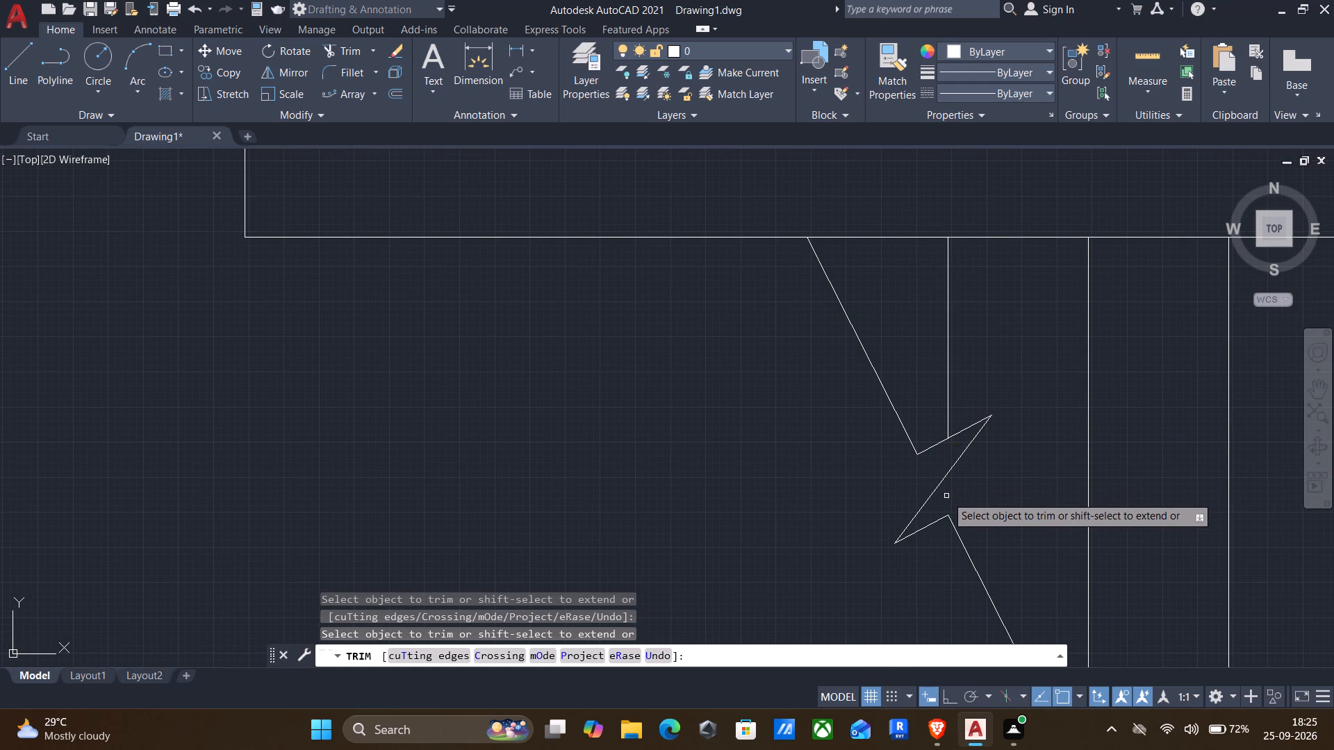
scroll(937, 493, down, 3)
middle_drag(742, 436, 799, 431)
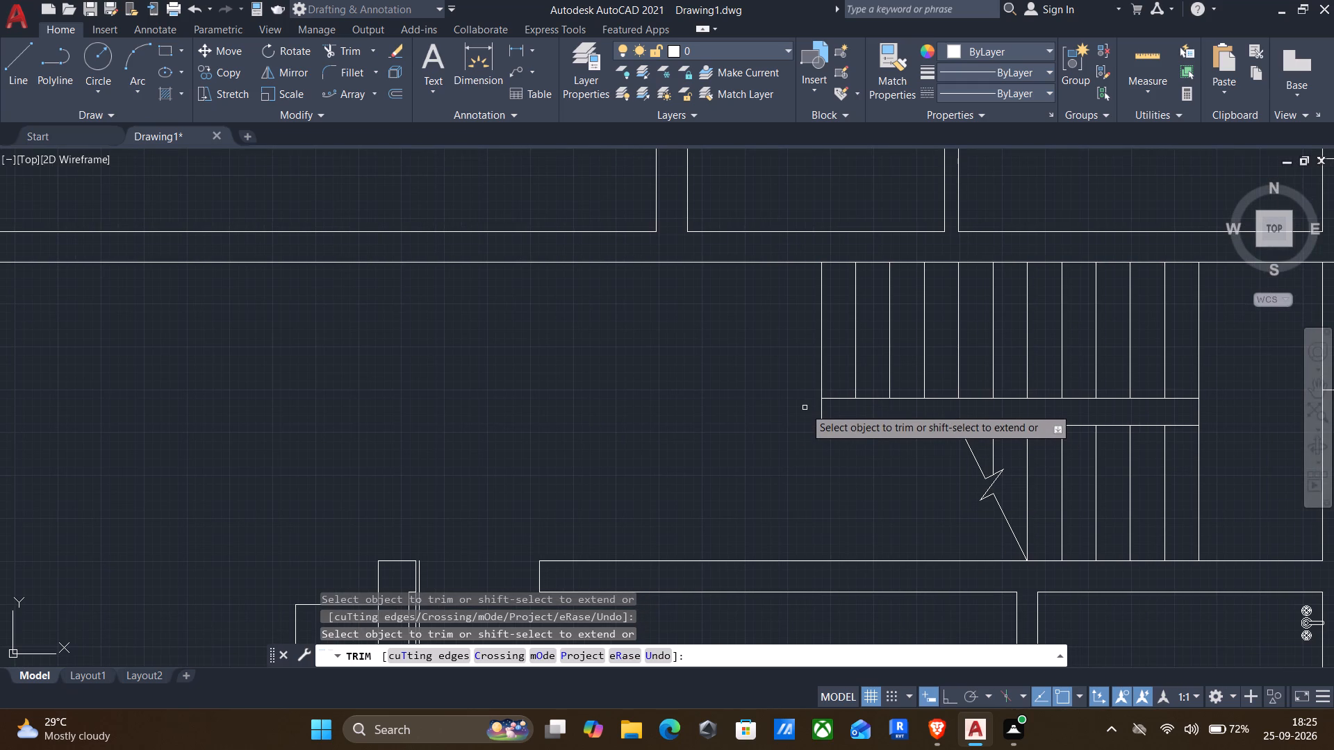
key(Return)
Draw an eastward direction arrow about 1'-7" long from west of the northern flight to its second tread line, with only the northern arrowhead half.
key(l)
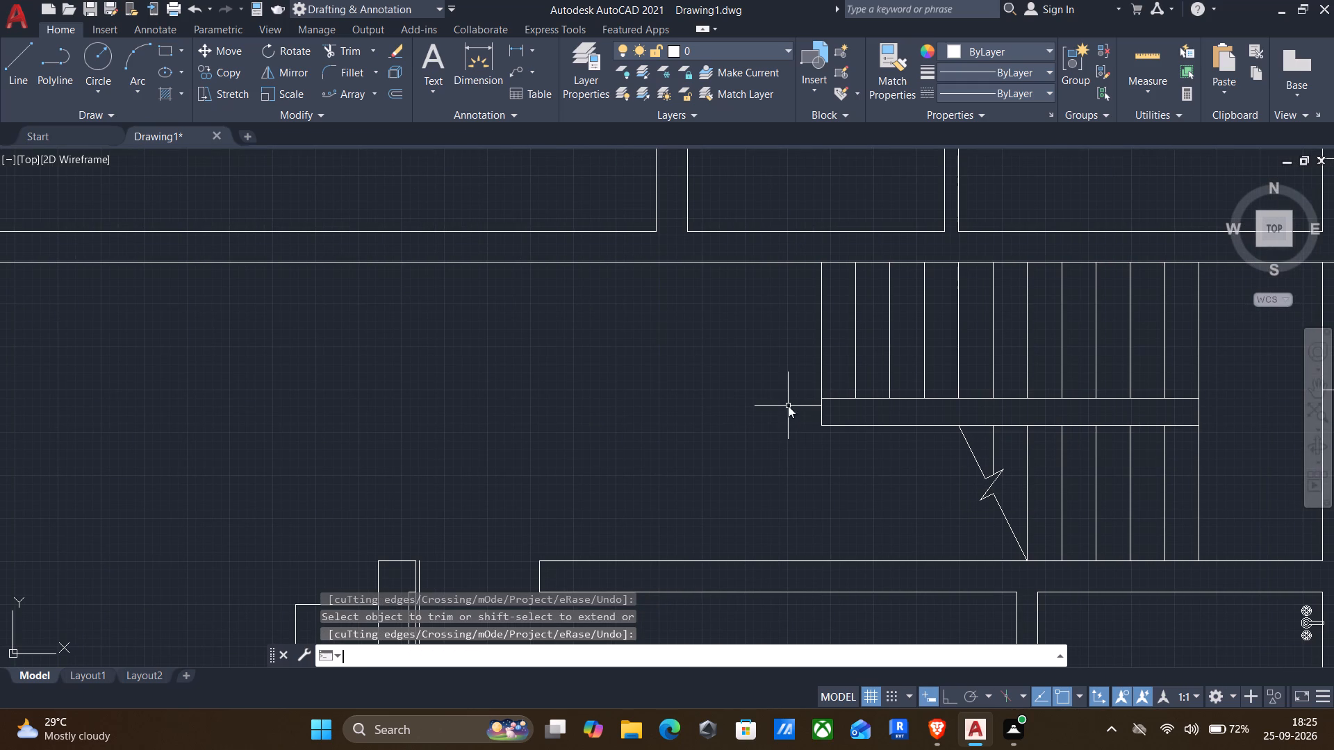
key(Return)
click(791, 328)
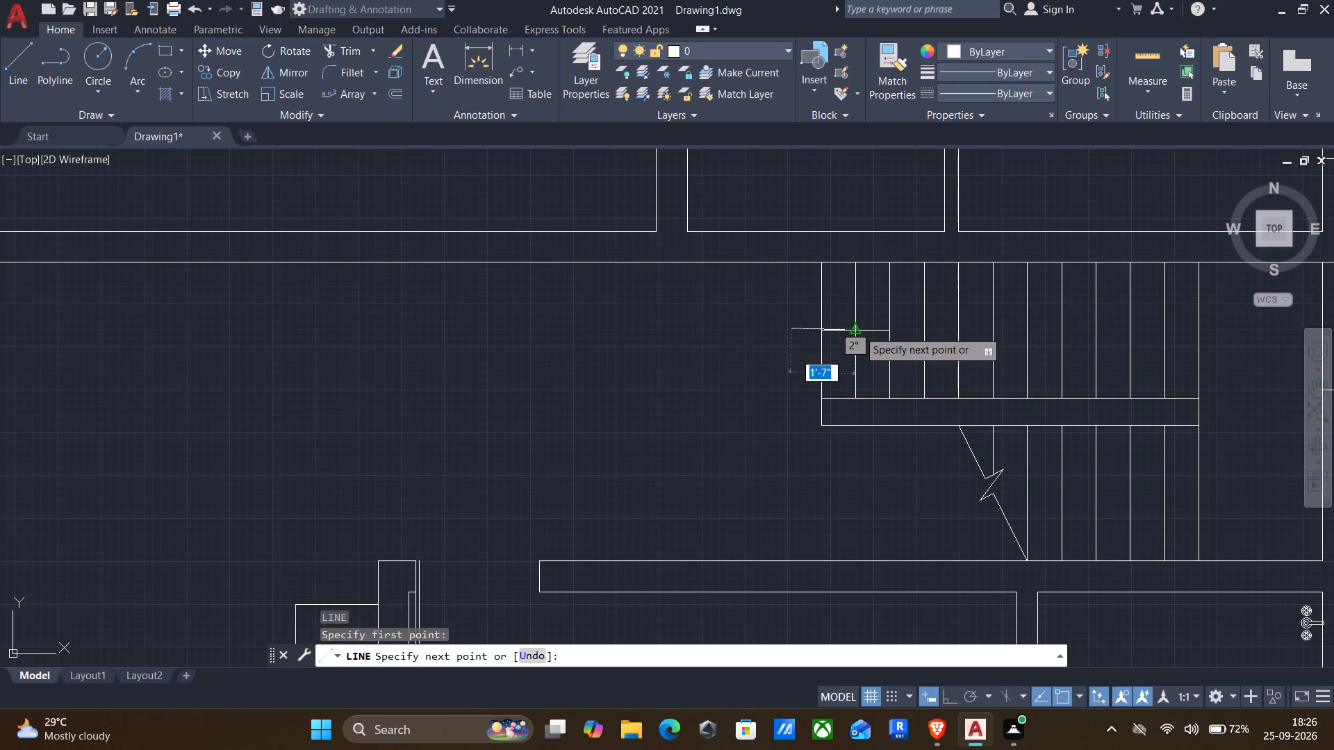
scroll(859, 328, up, 3)
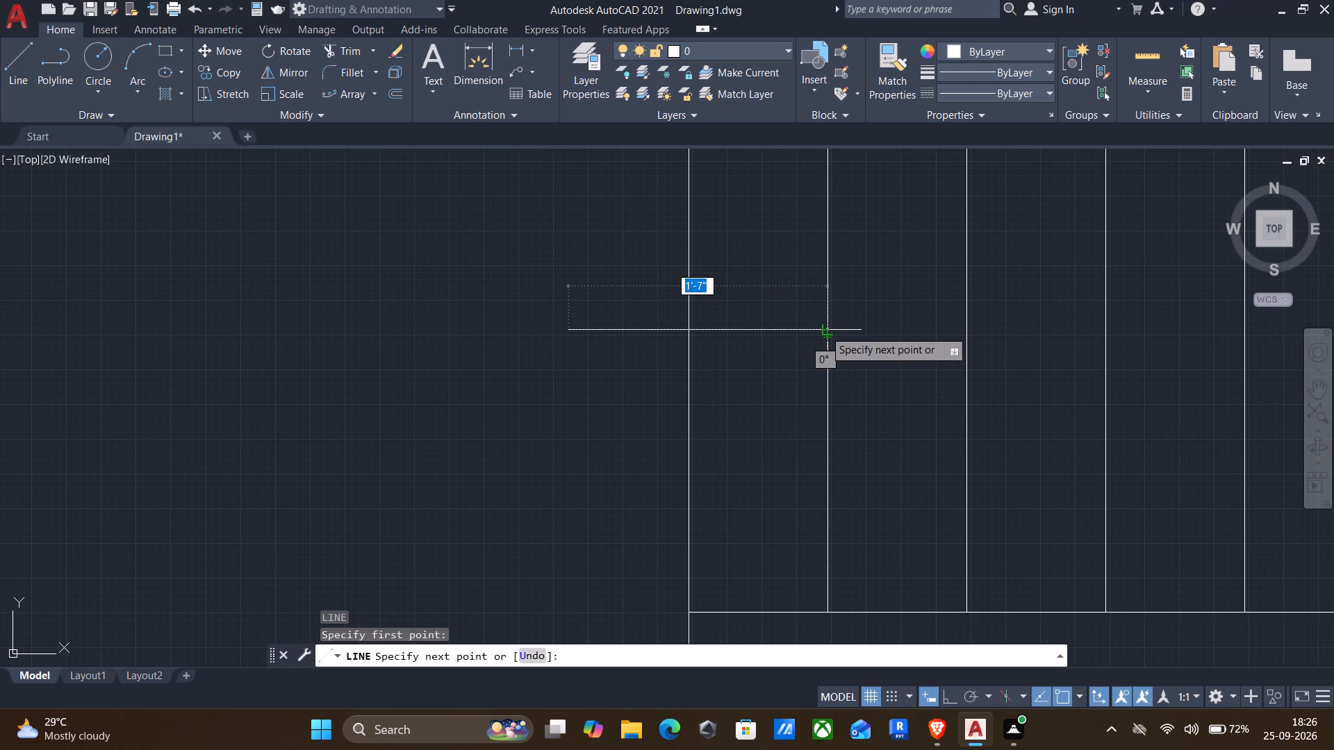
click(825, 330)
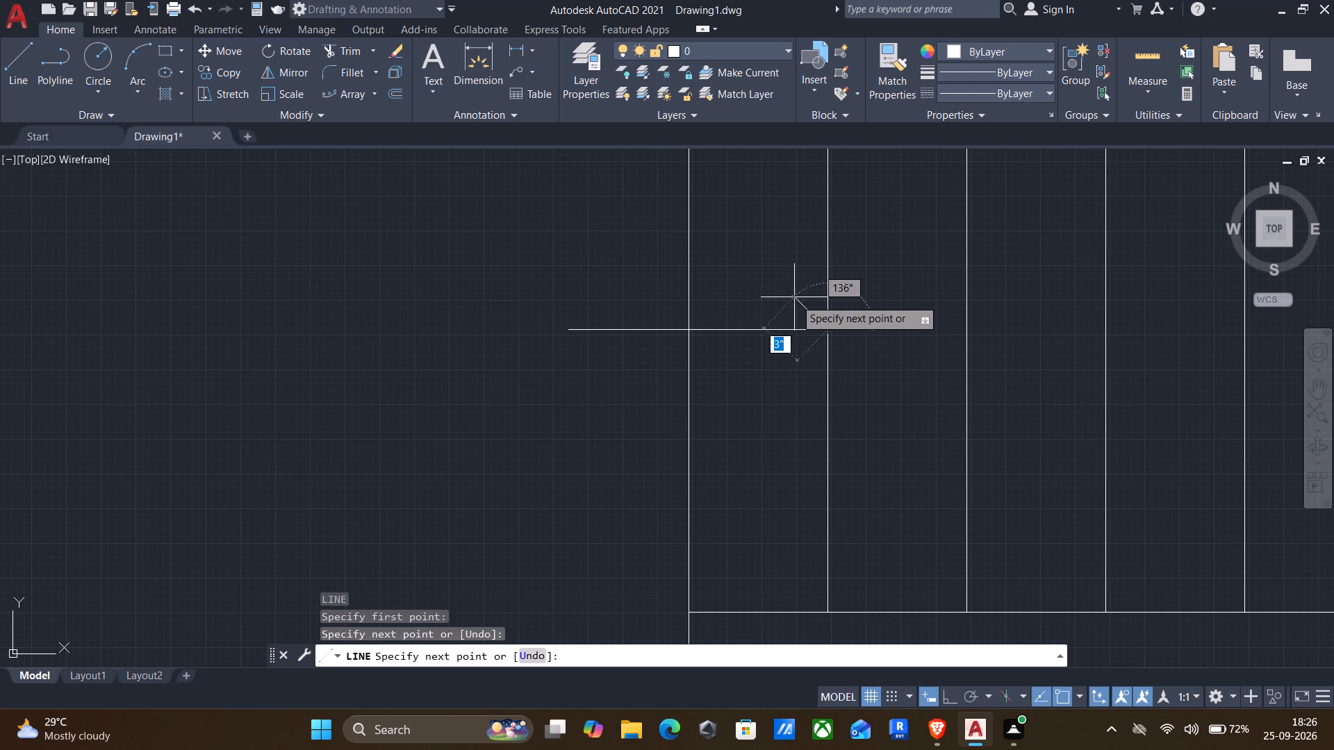
click(791, 294)
click(787, 333)
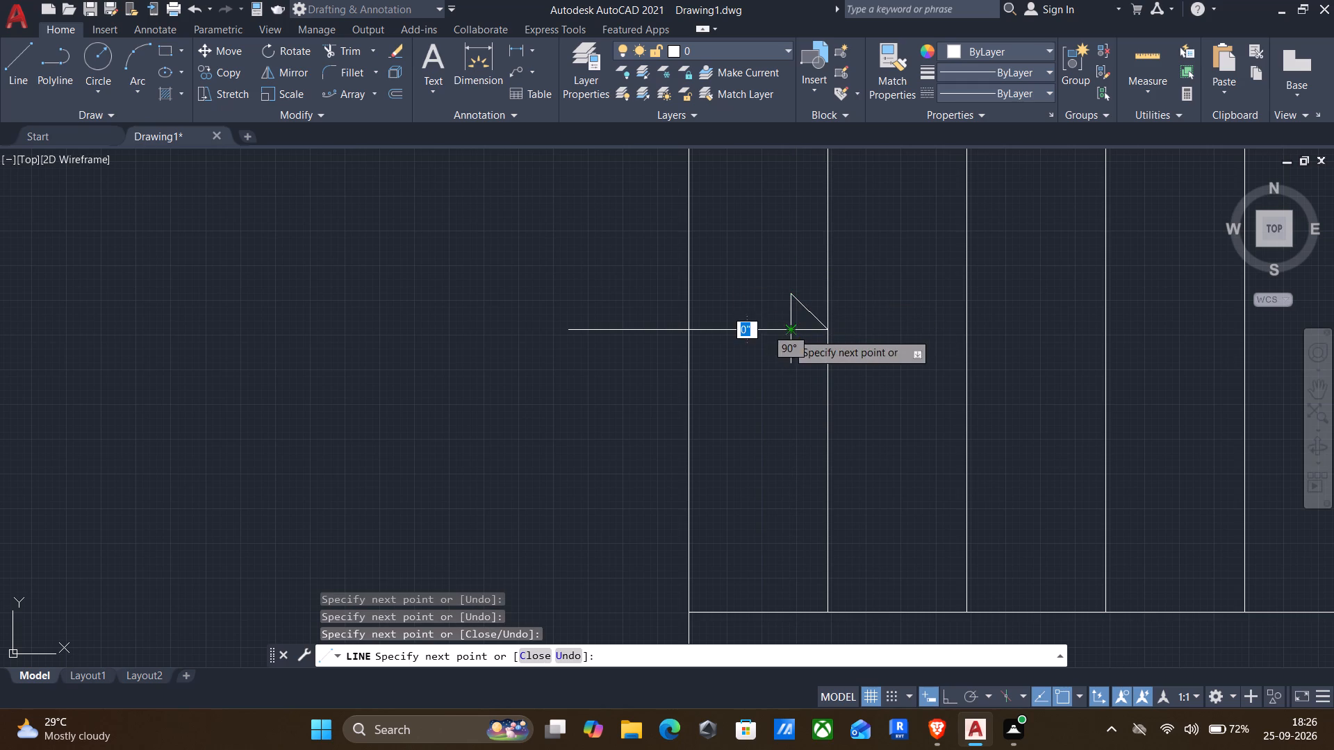
key(Return)
Mirror the northern arrowhead half across the stair direction arrow's shaft with ortho on, keeping the source lines.
key(m)
key(u)
key(BackSpace)
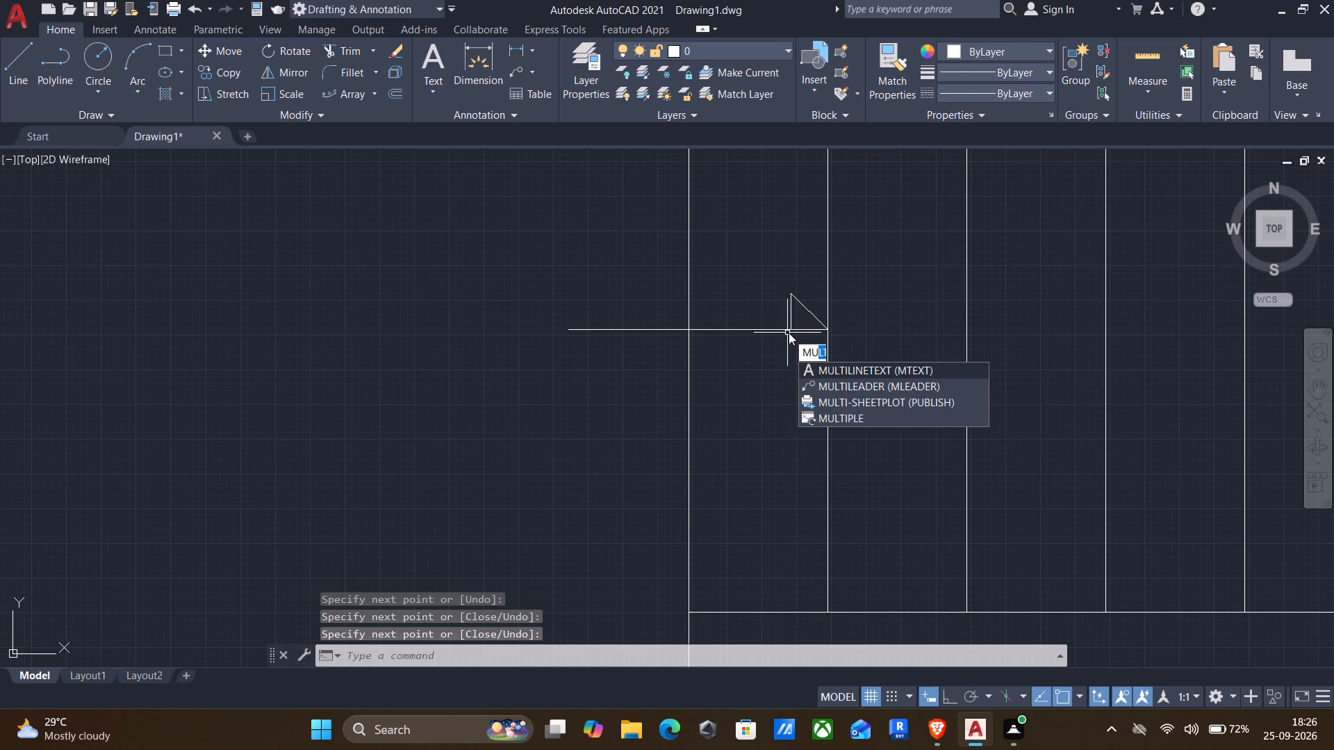
key(BackSpace)
key(i)
key(Return)
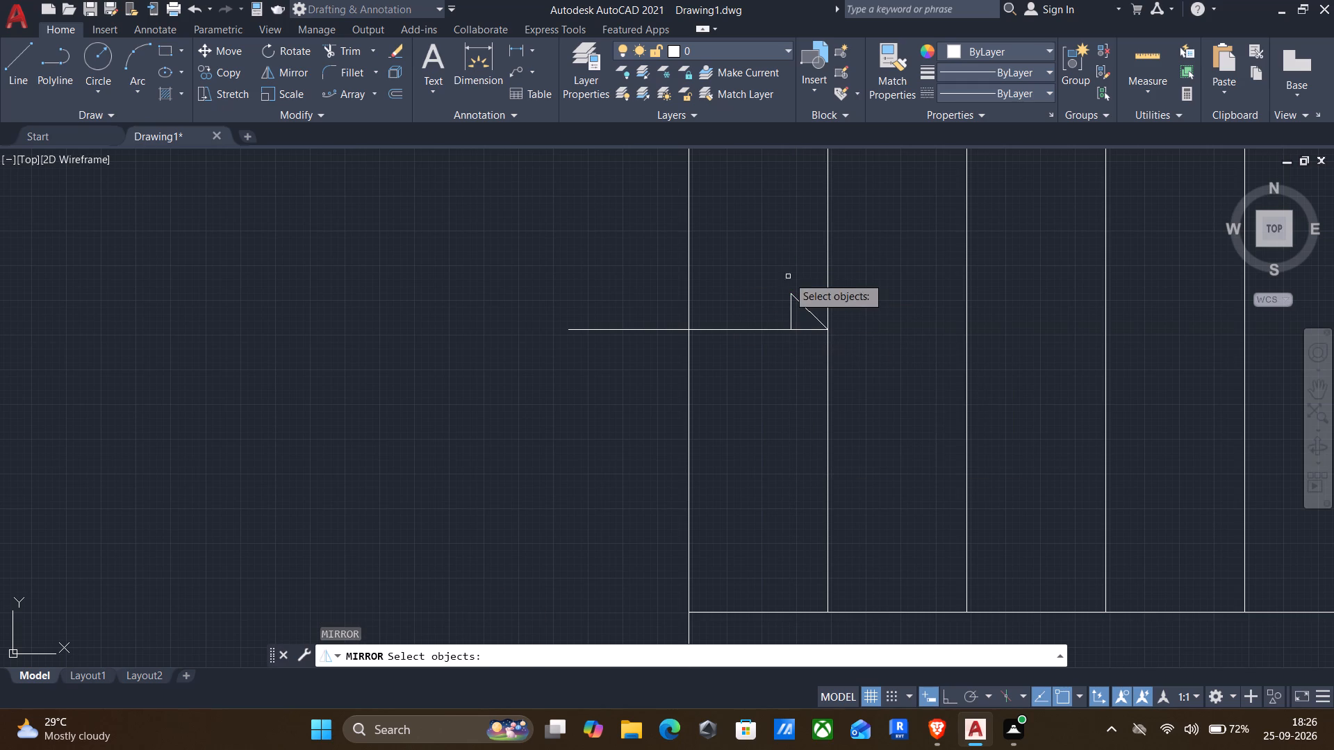
click(773, 271)
click(843, 369)
key(Return)
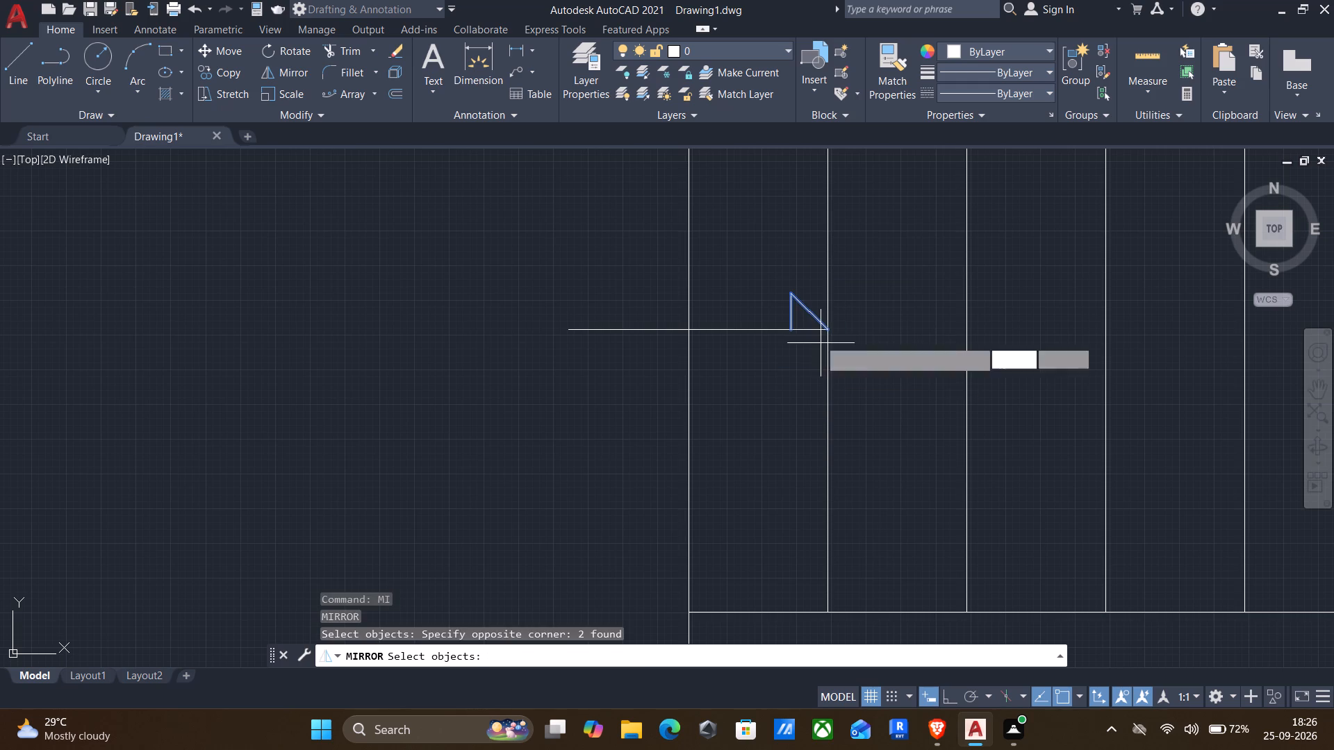
click(830, 333)
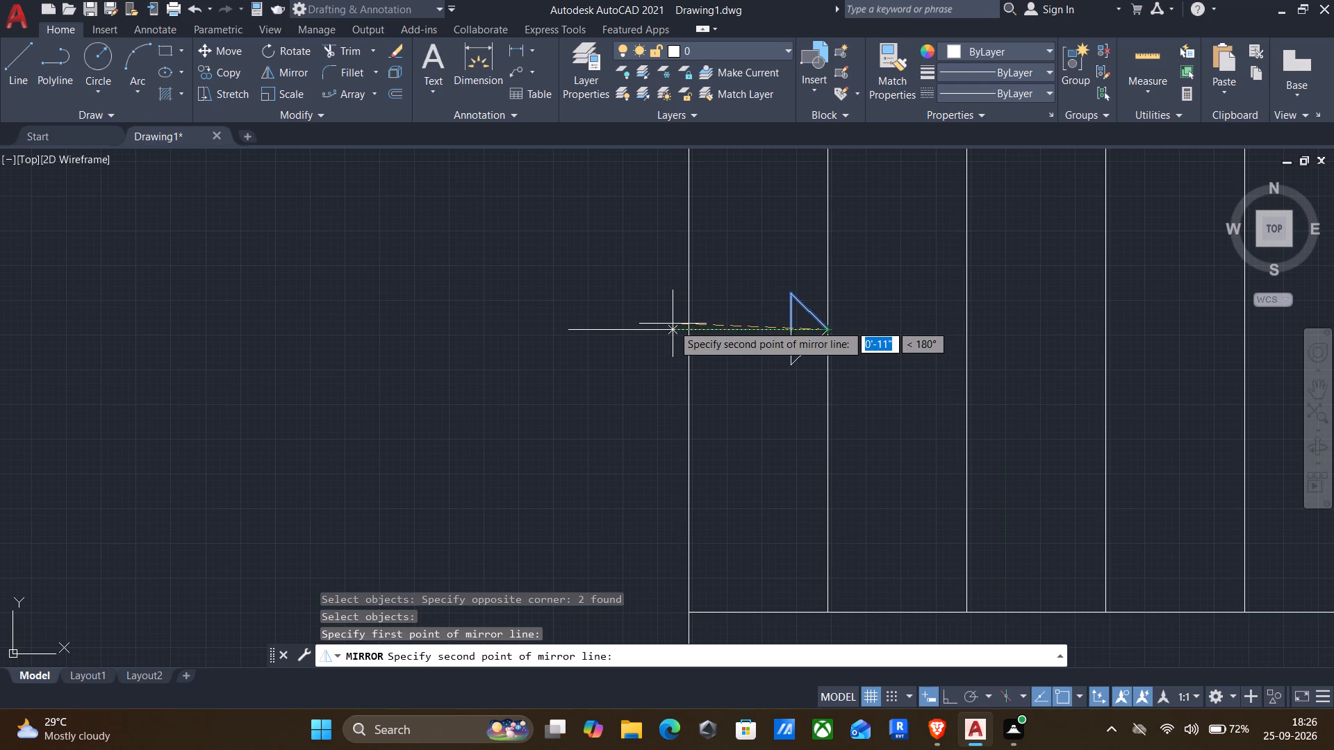
key(F8)
click(471, 326)
key(Return)
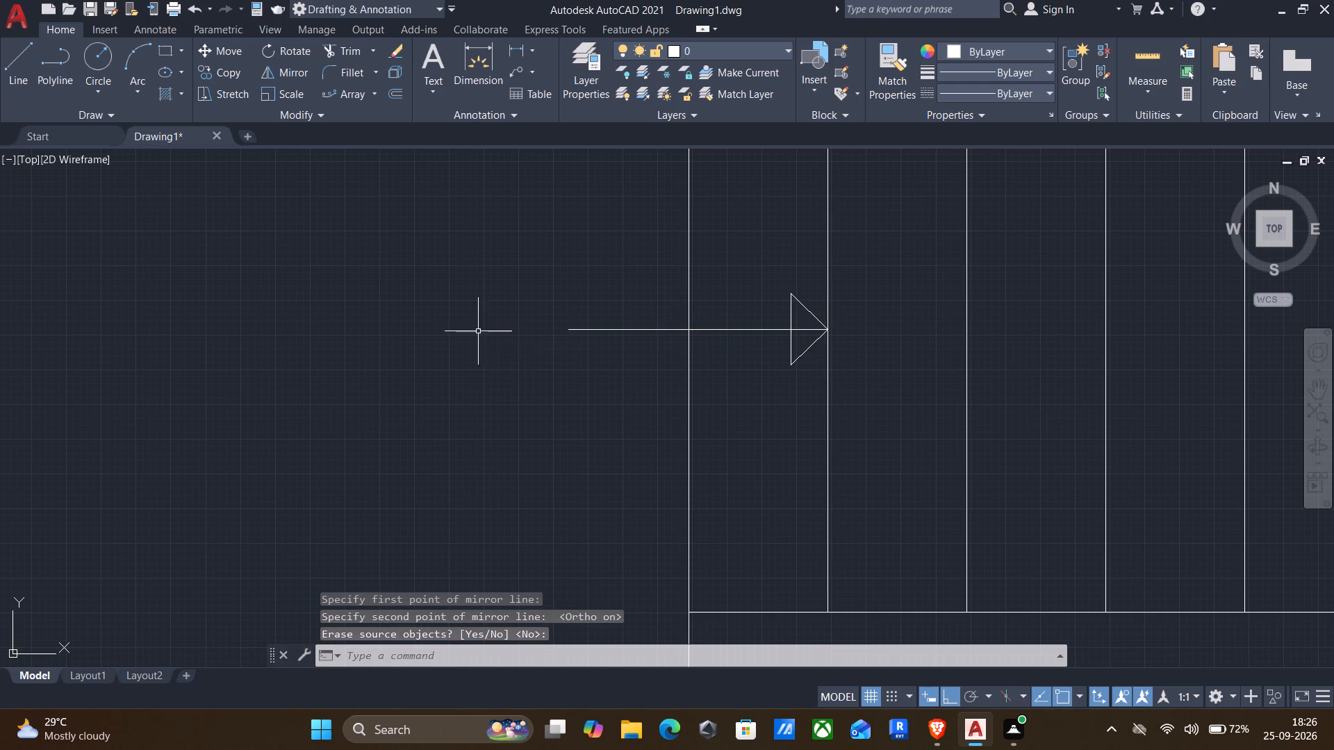
Trim the piece of the direction arrow's shaft that lies inside the triangular arrowhead.
key(t)
key(r)
key(Return)
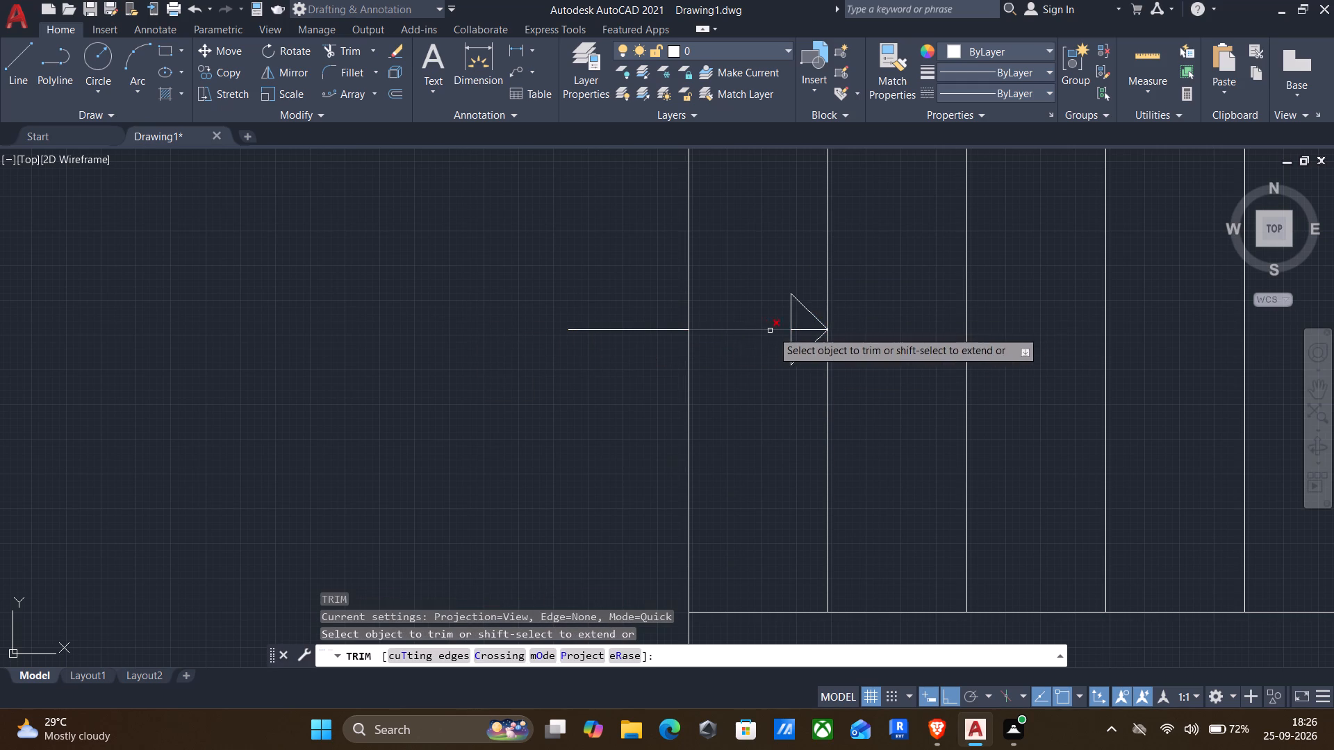
scroll(788, 332, up, 3)
drag(819, 294, 825, 355)
scroll(809, 356, down, 2)
middle_drag(615, 421, 675, 356)
key(Return)
Examine the staircase and the living, bedroom and bathroom areas around it in the floor plan.
scroll(686, 354, down, 3)
middle_drag(702, 410, 631, 356)
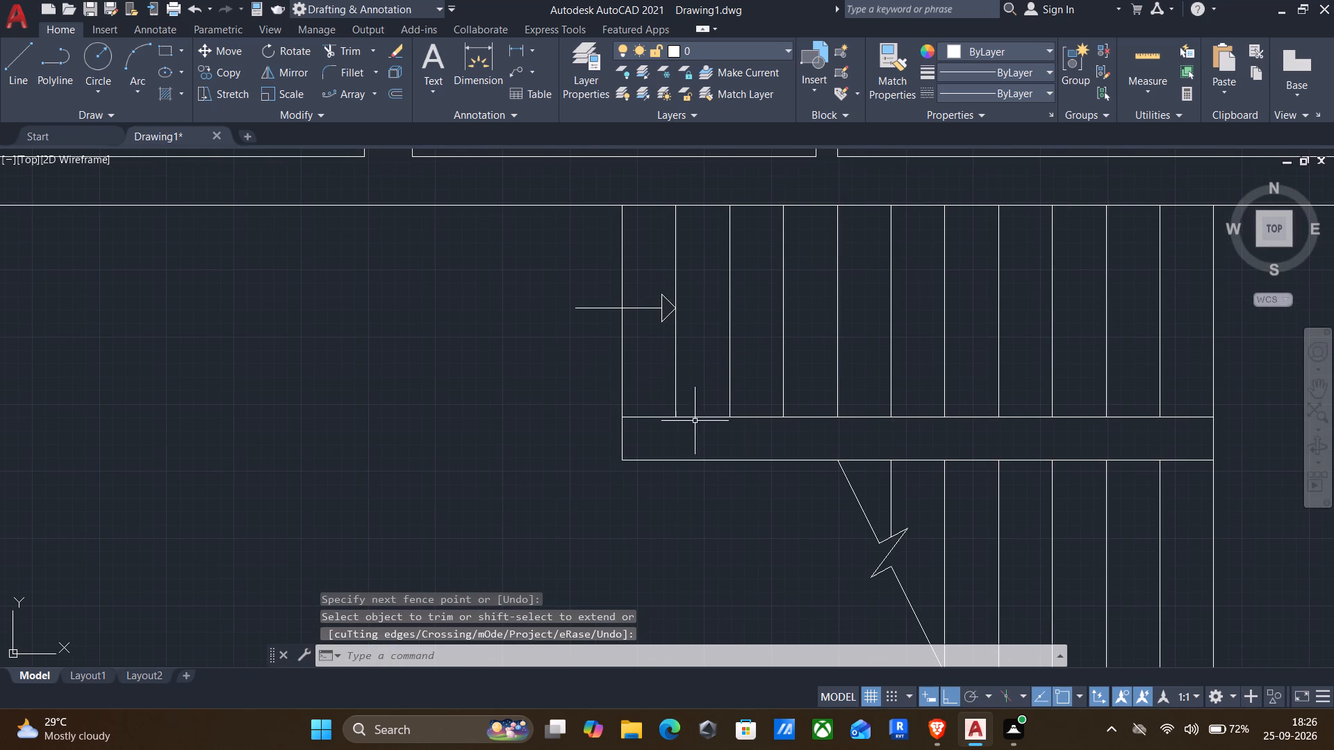
middle_drag(796, 521, 639, 298)
middle_drag(633, 300, 732, 378)
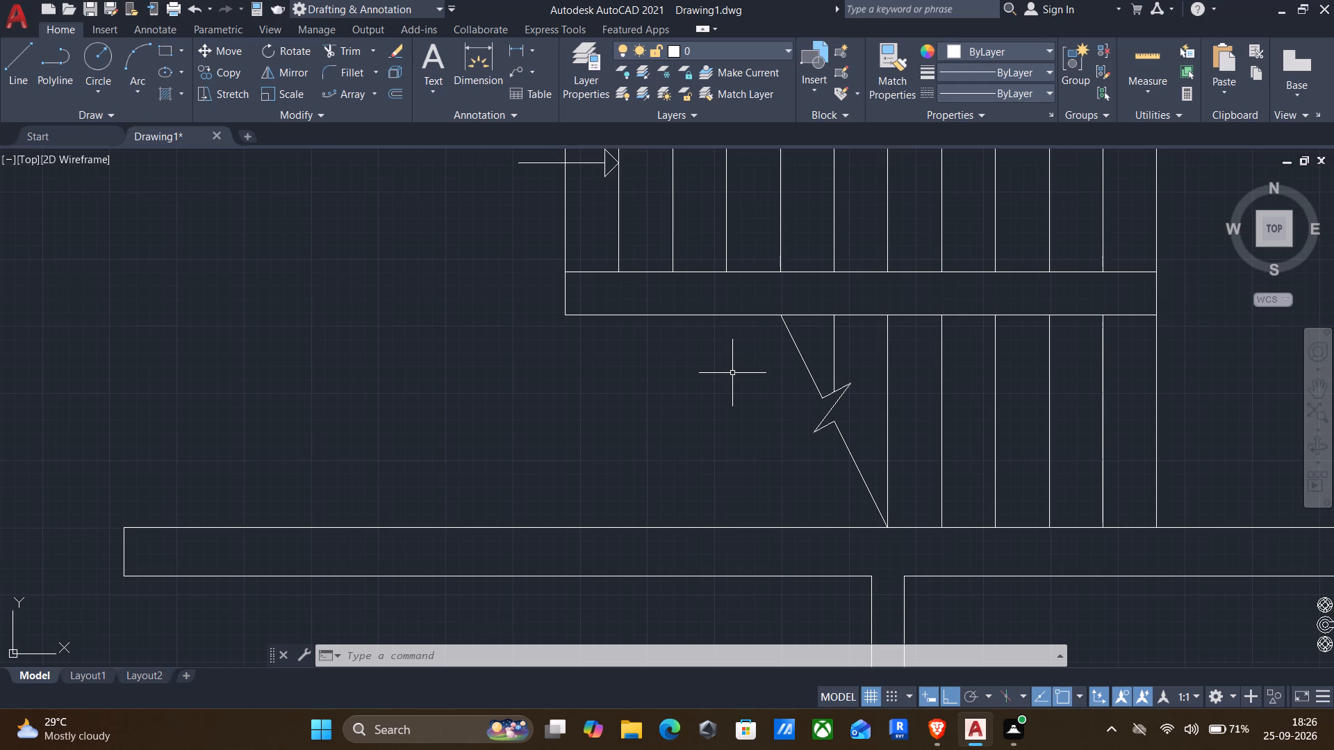
scroll(820, 413, down, 1)
middle_drag(822, 415, 743, 424)
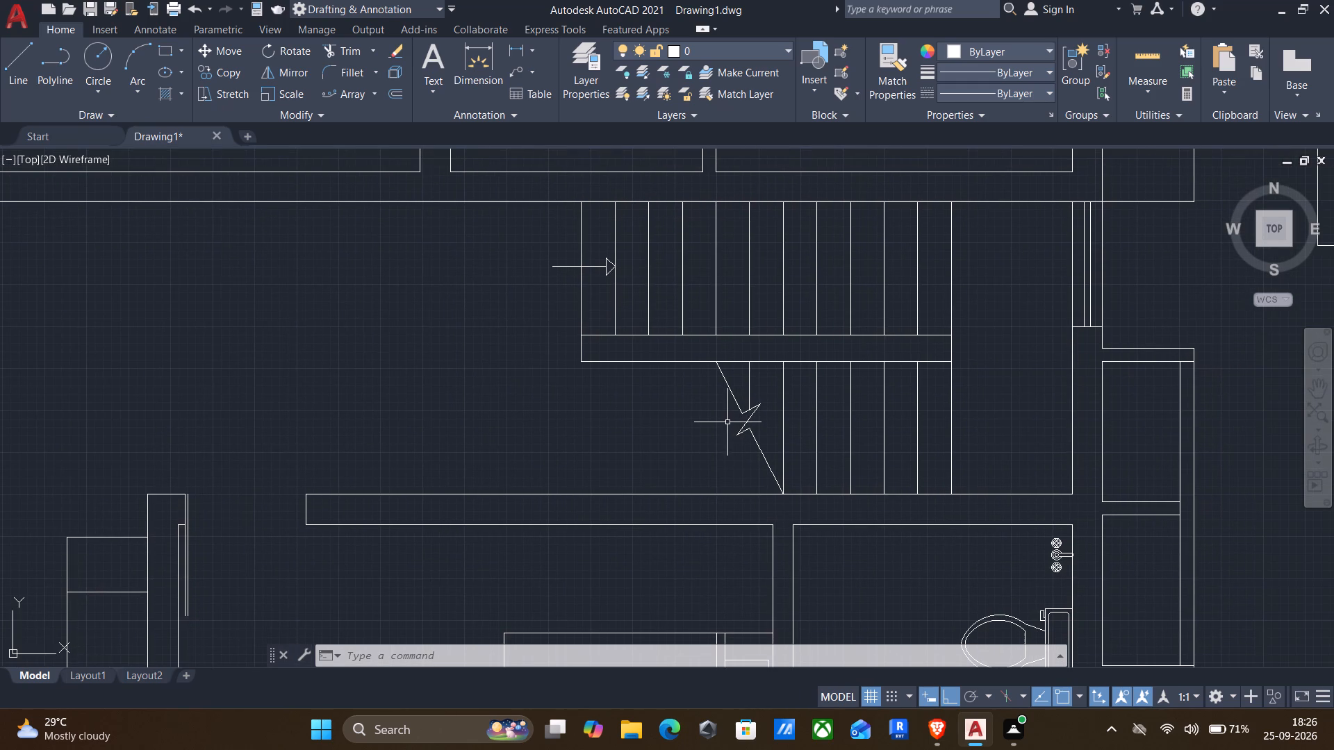
middle_drag(671, 440, 823, 387)
scroll(807, 388, down, 2)
middle_drag(771, 413, 874, 397)
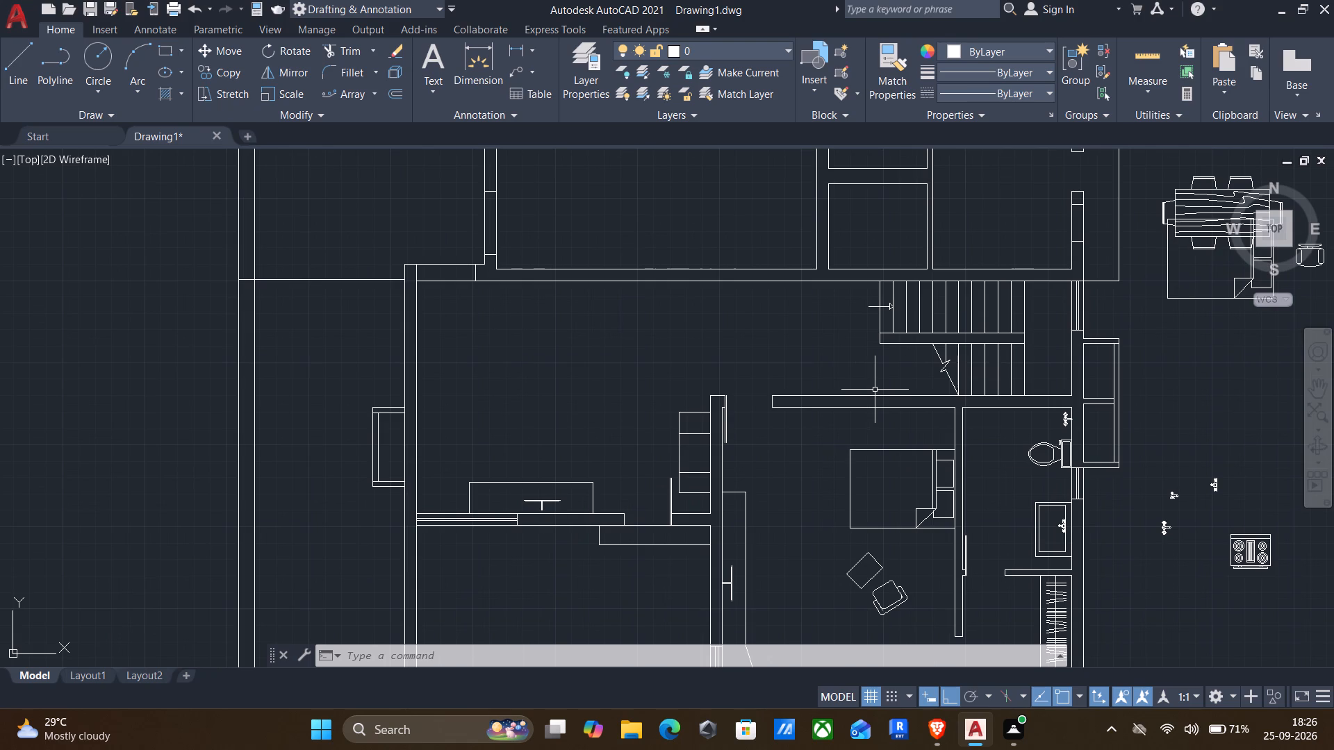
middle_drag(827, 525, 830, 401)
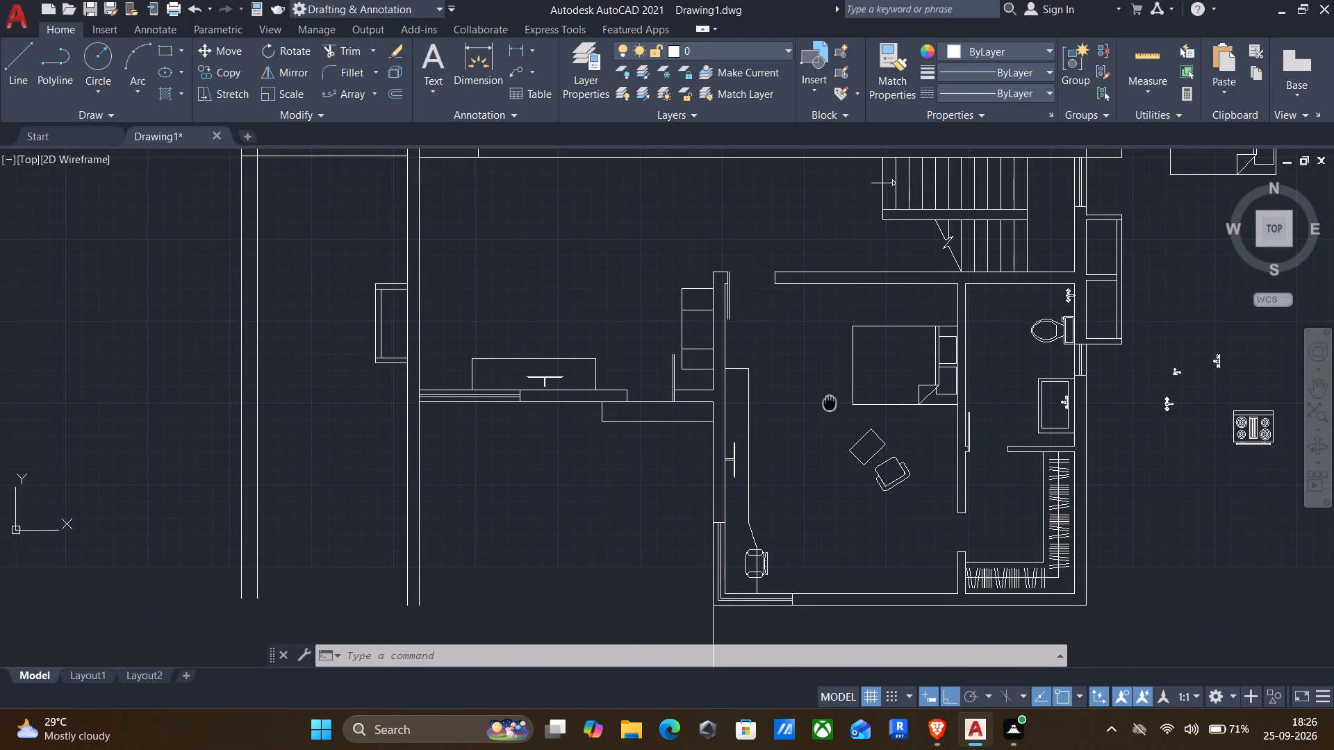
middle_drag(830, 401, 830, 401)
middle_drag(827, 415, 887, 444)
middle_drag(848, 453, 930, 459)
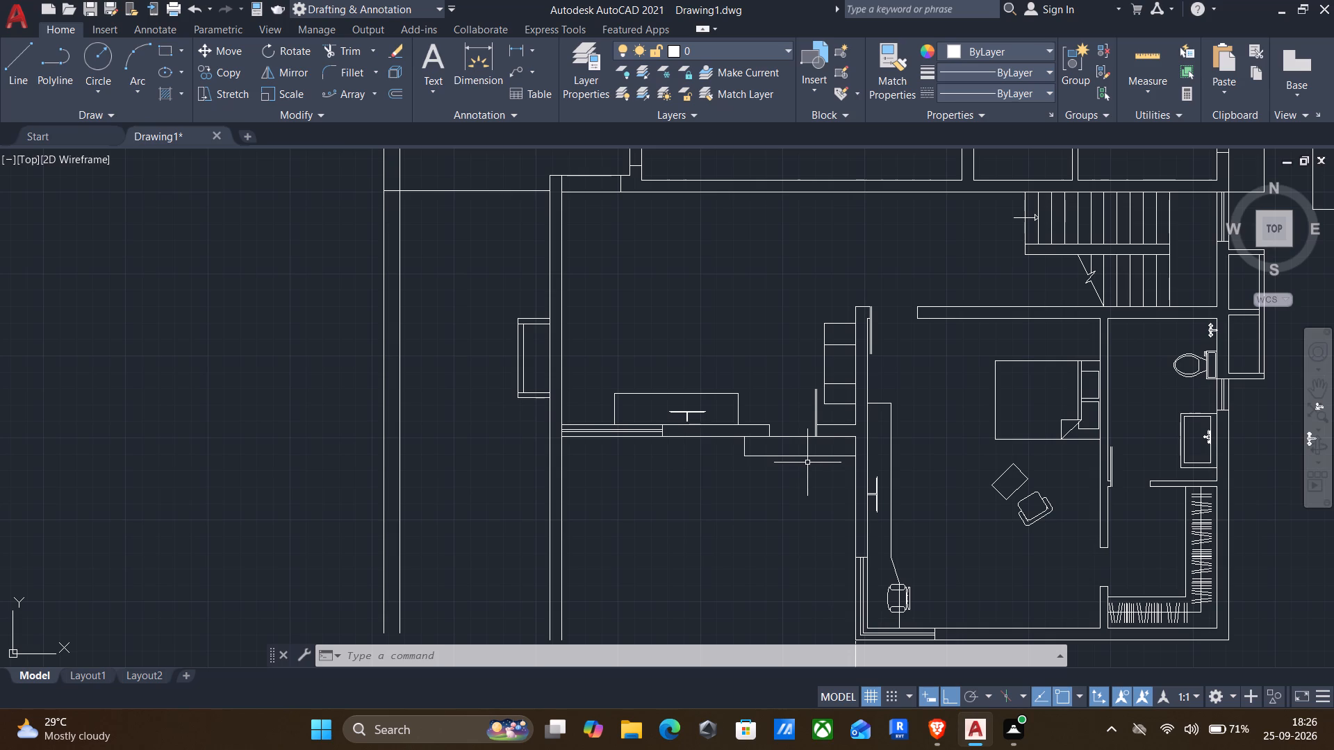
middle_drag(699, 487, 741, 612)
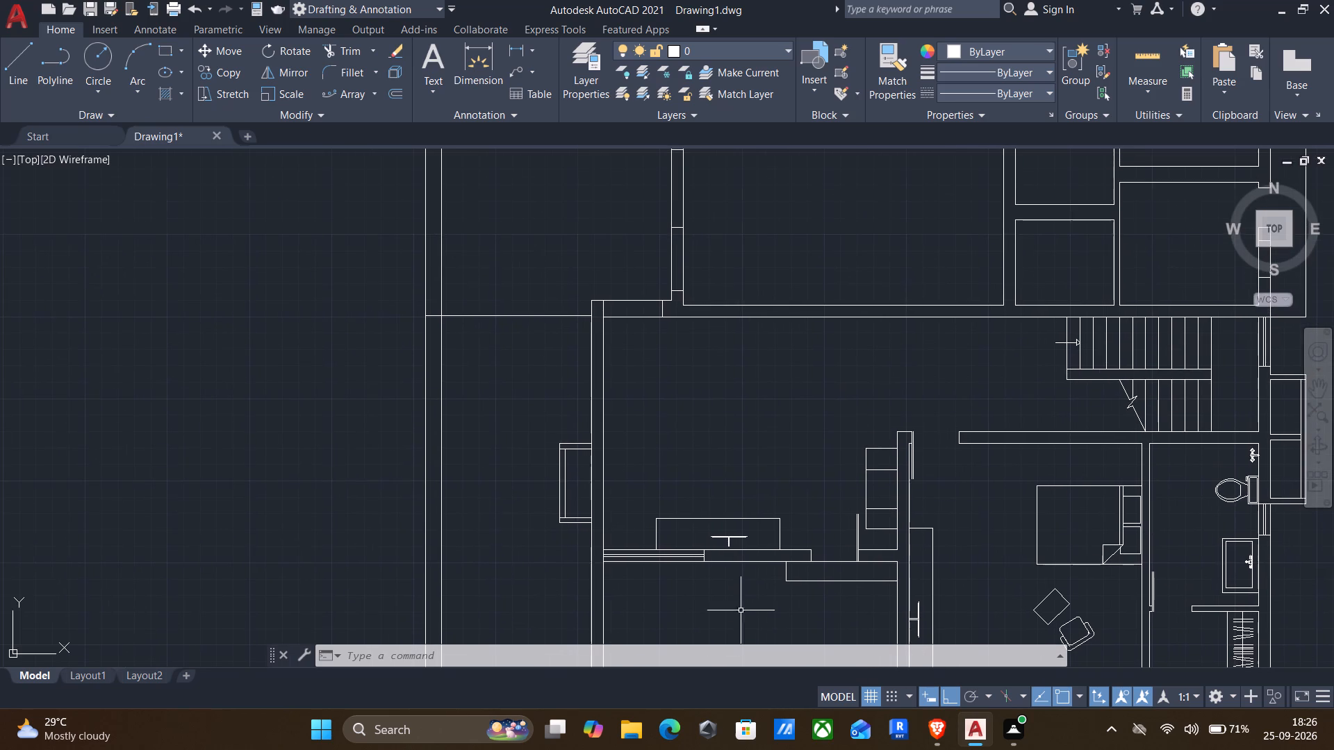
middle_drag(834, 526, 678, 385)
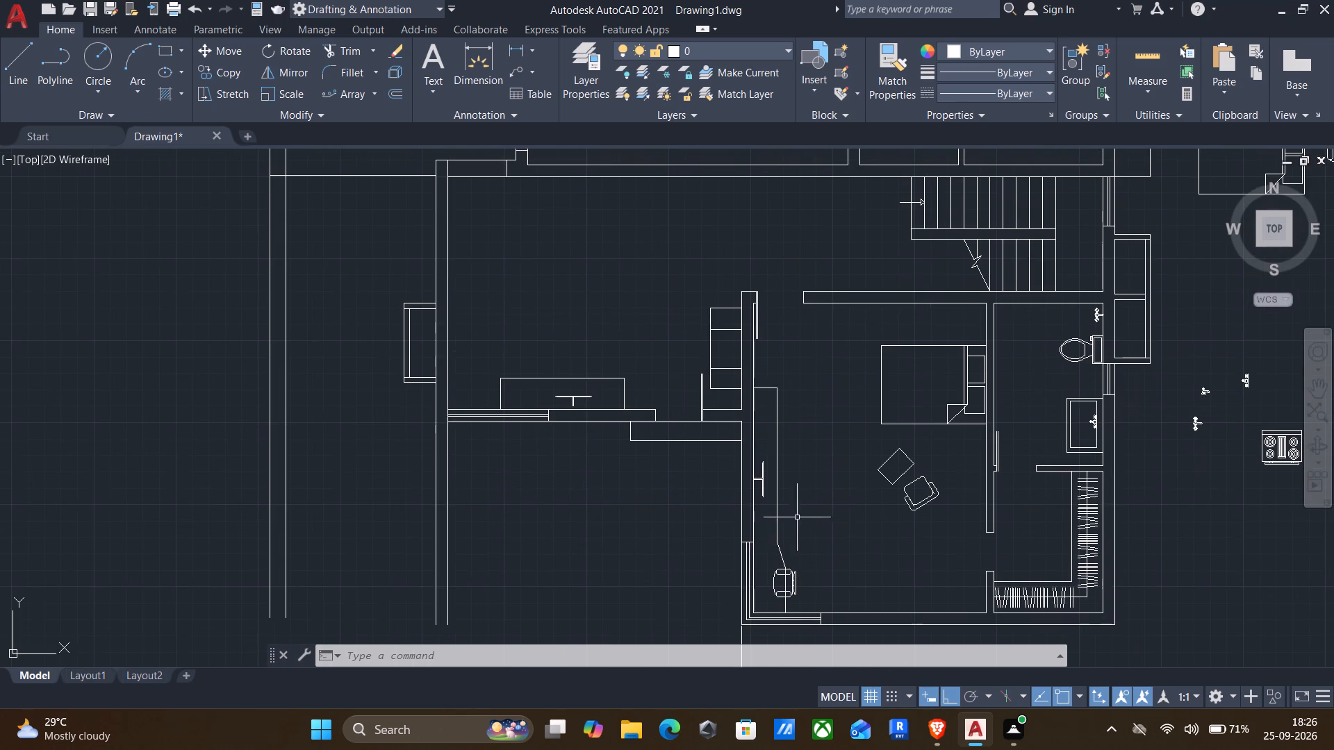
Copy the armchair beside the bedroom's tilted square table to the empty space west of the building, with ortho on.
scroll(938, 510, up, 4)
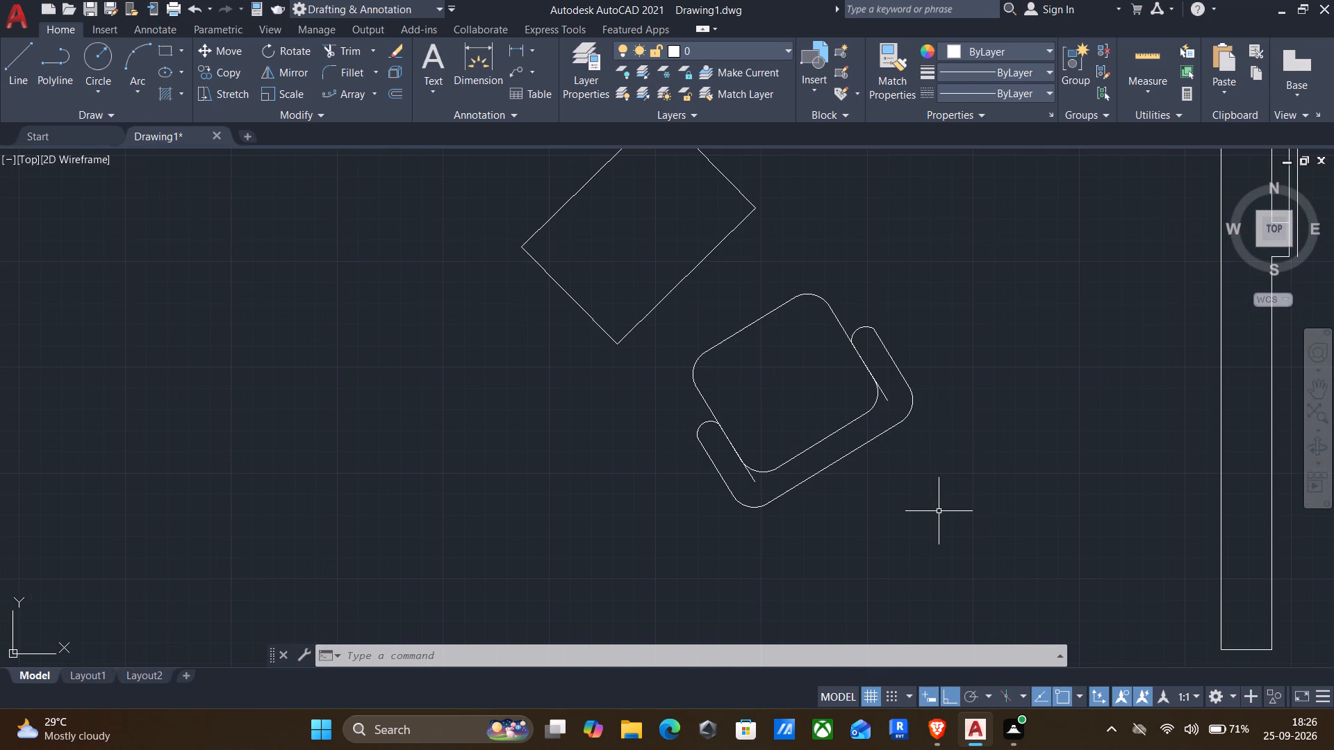
click(1026, 551)
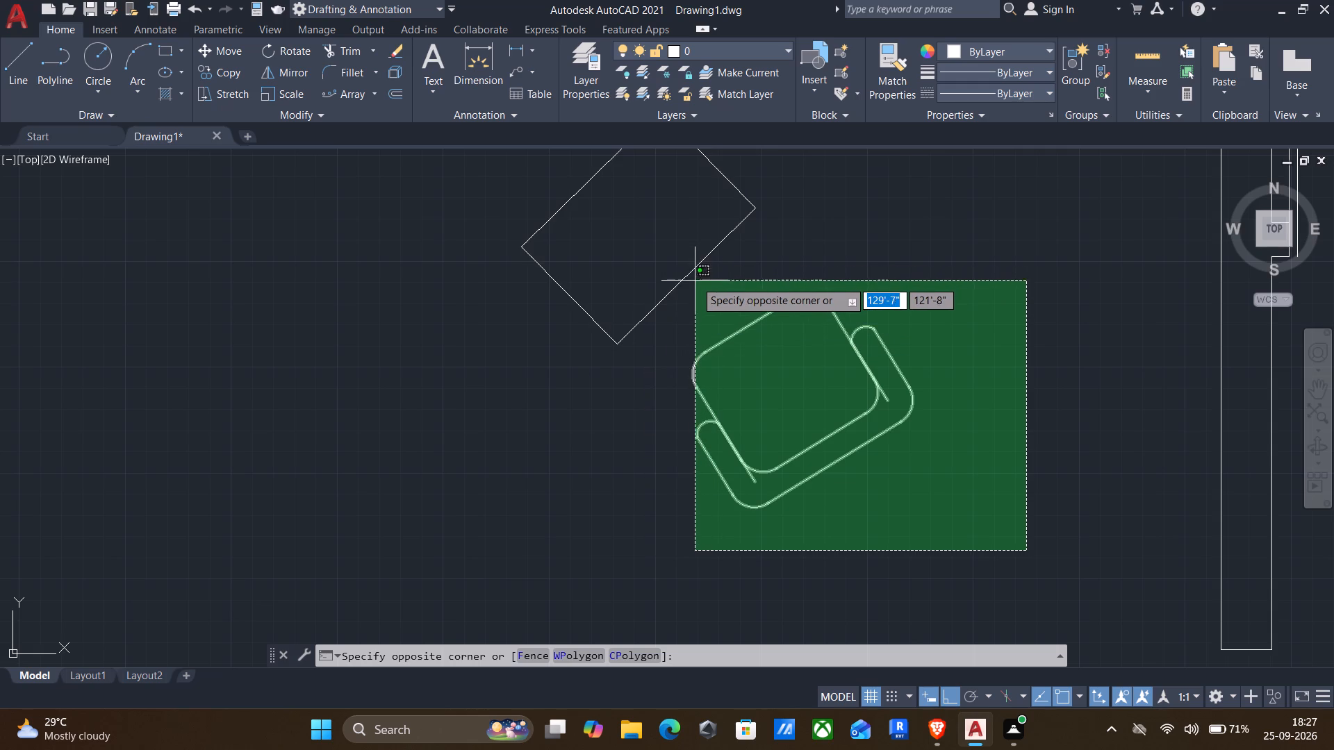
click(827, 526)
click(629, 247)
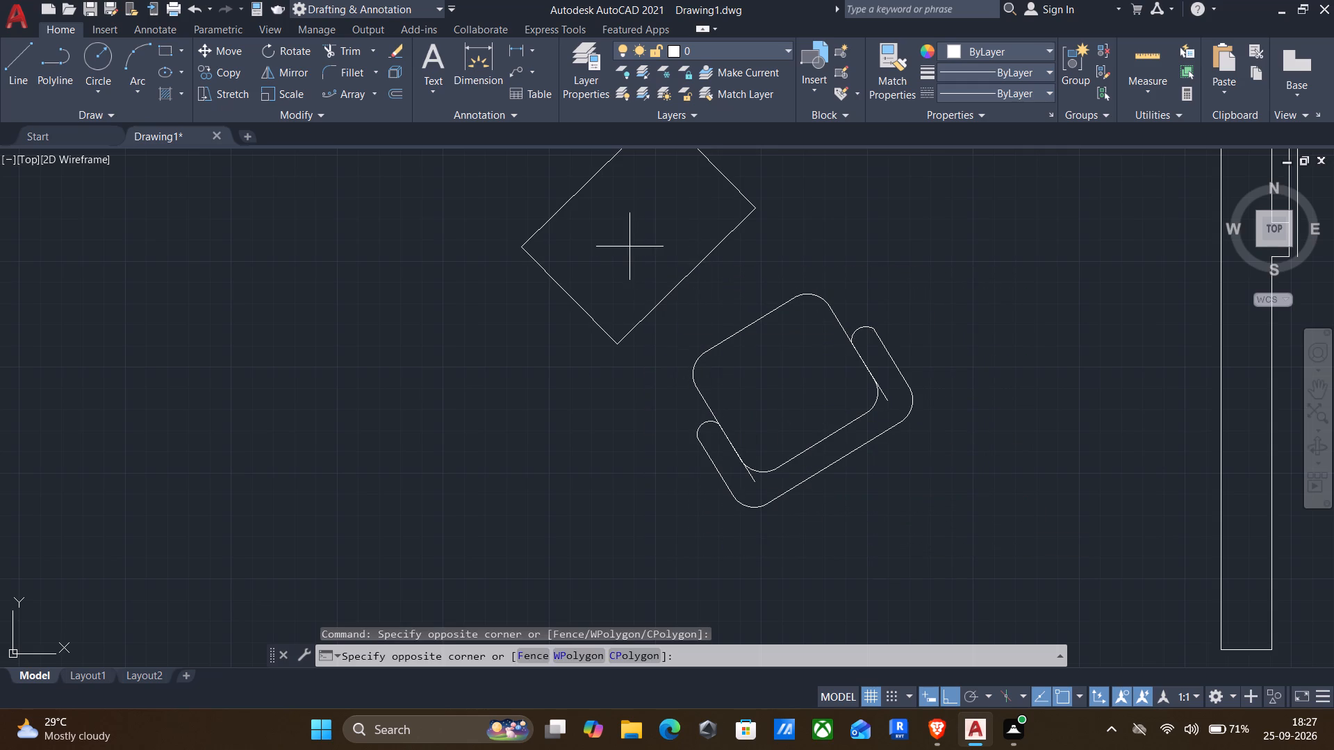
click(1041, 565)
key(c)
key(o)
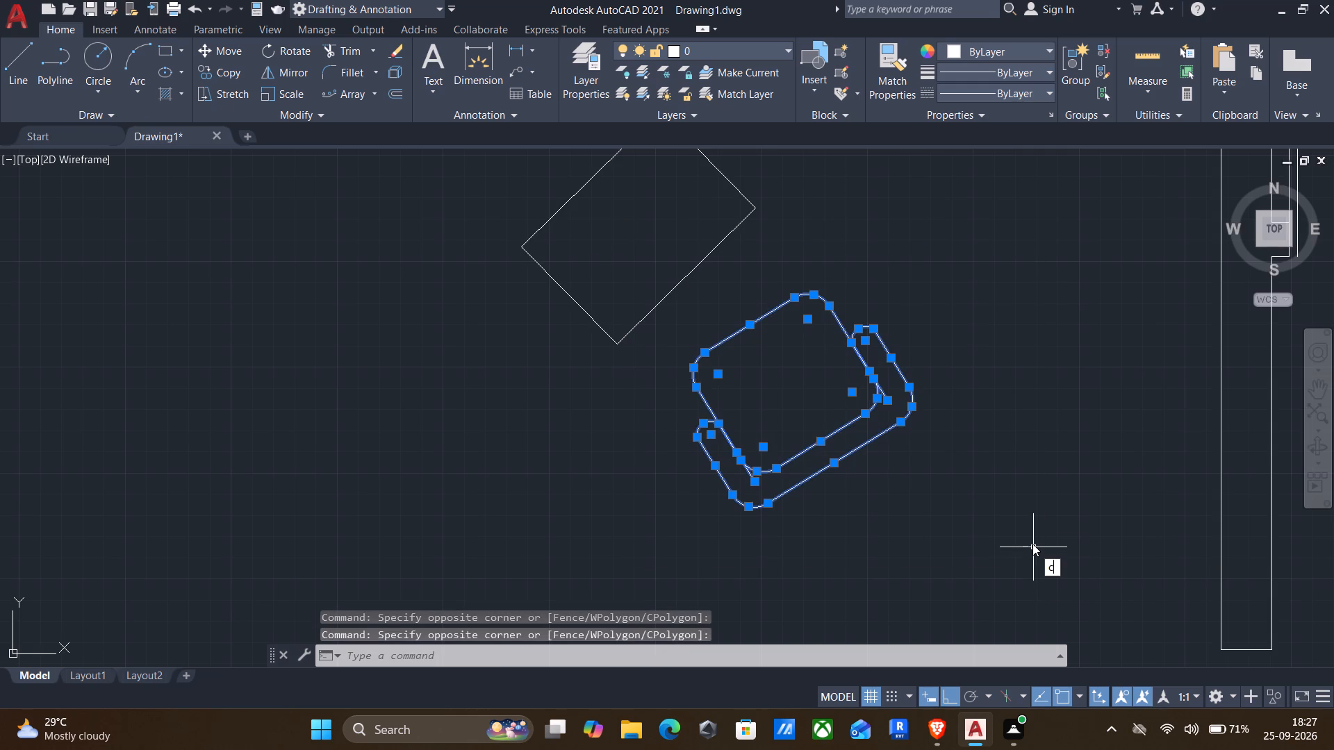
key(Return)
click(805, 490)
scroll(863, 535, down, 1)
middle_drag(989, 512, 1060, 508)
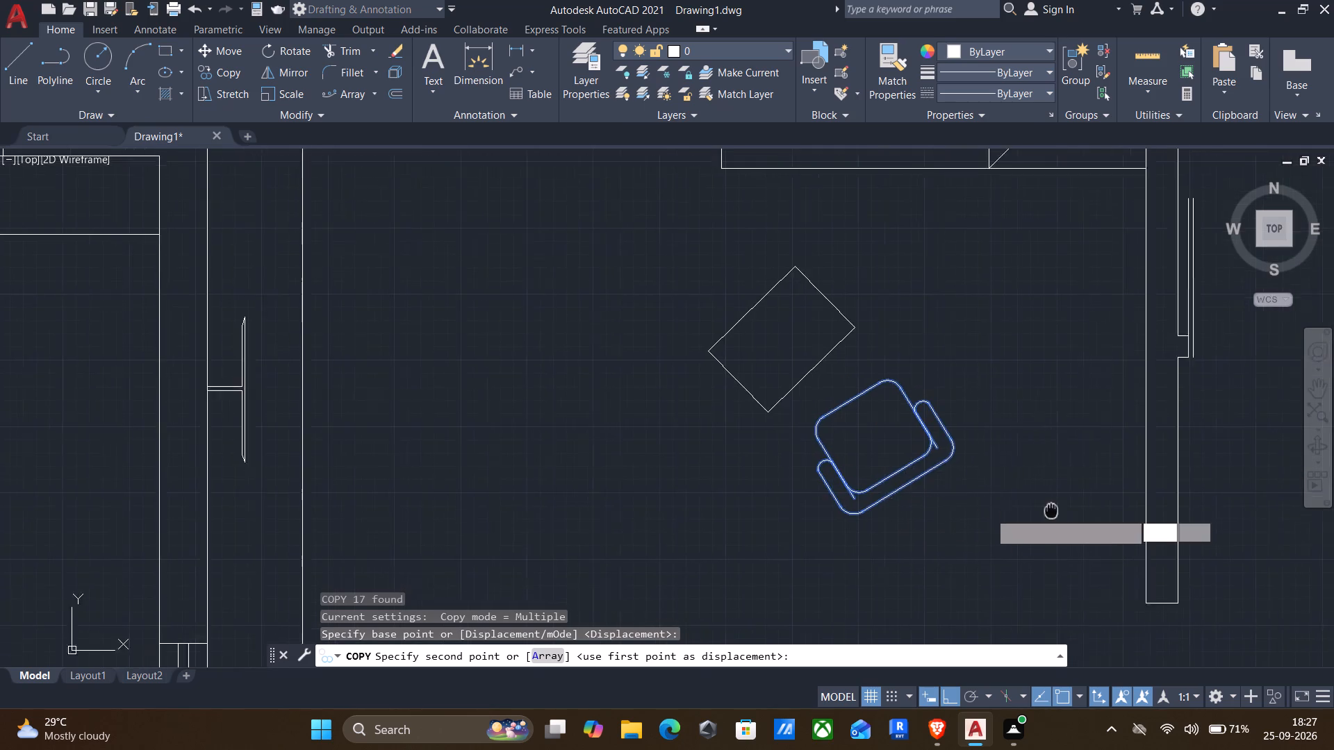
middle_drag(1060, 508, 1066, 506)
scroll(1064, 497, down, 2)
middle_drag(818, 498, 1187, 493)
middle_drag(562, 492, 1054, 505)
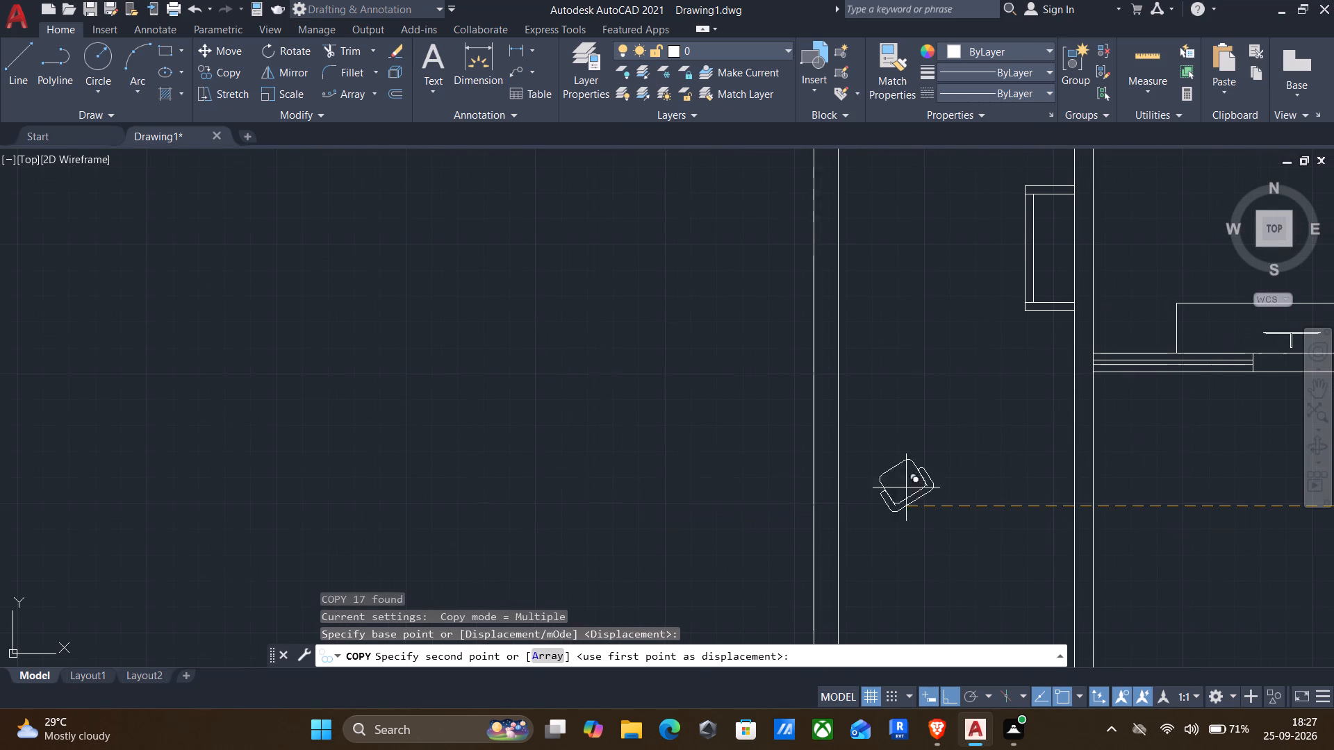
click(512, 465)
key(Escape)
Rotate the copied armchair upright about a point on its back edge, with ortho off.
drag(340, 401, 385, 427)
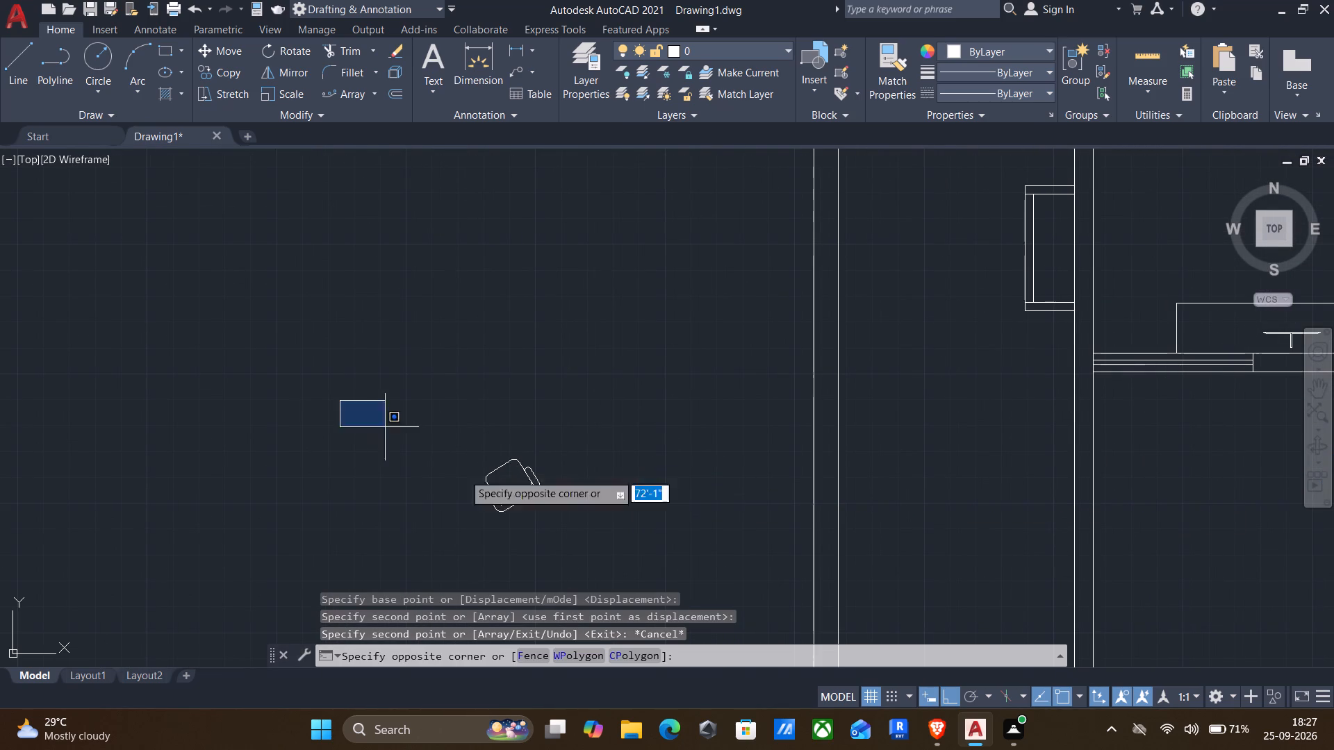
click(673, 564)
key(r)
key(o)
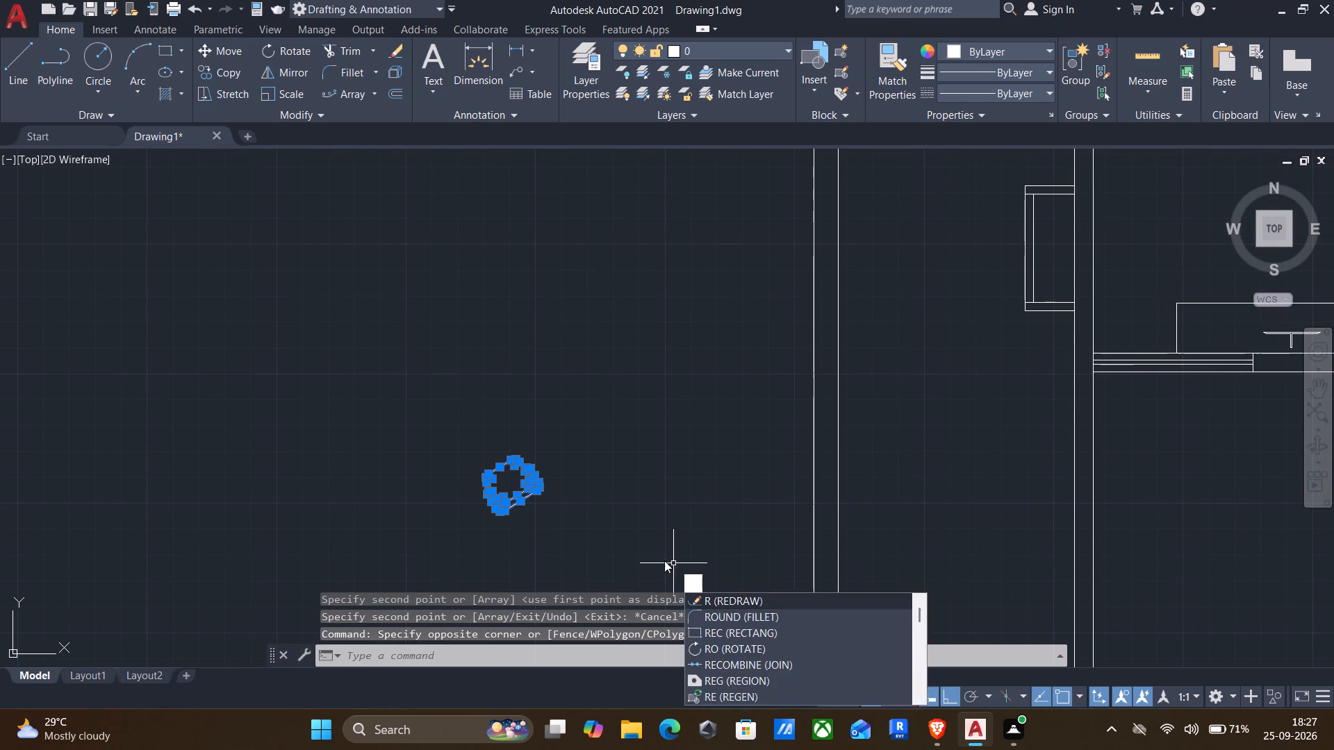
key(Return)
click(514, 515)
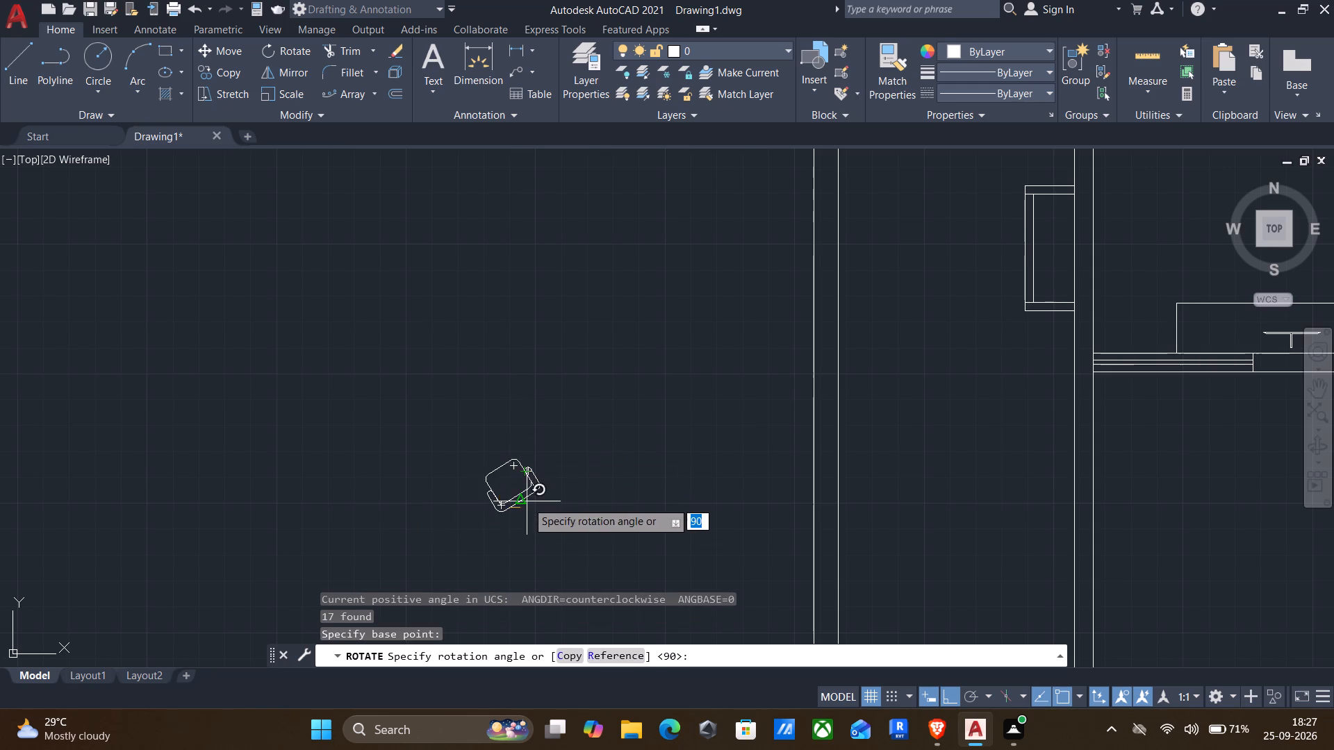
key(F8)
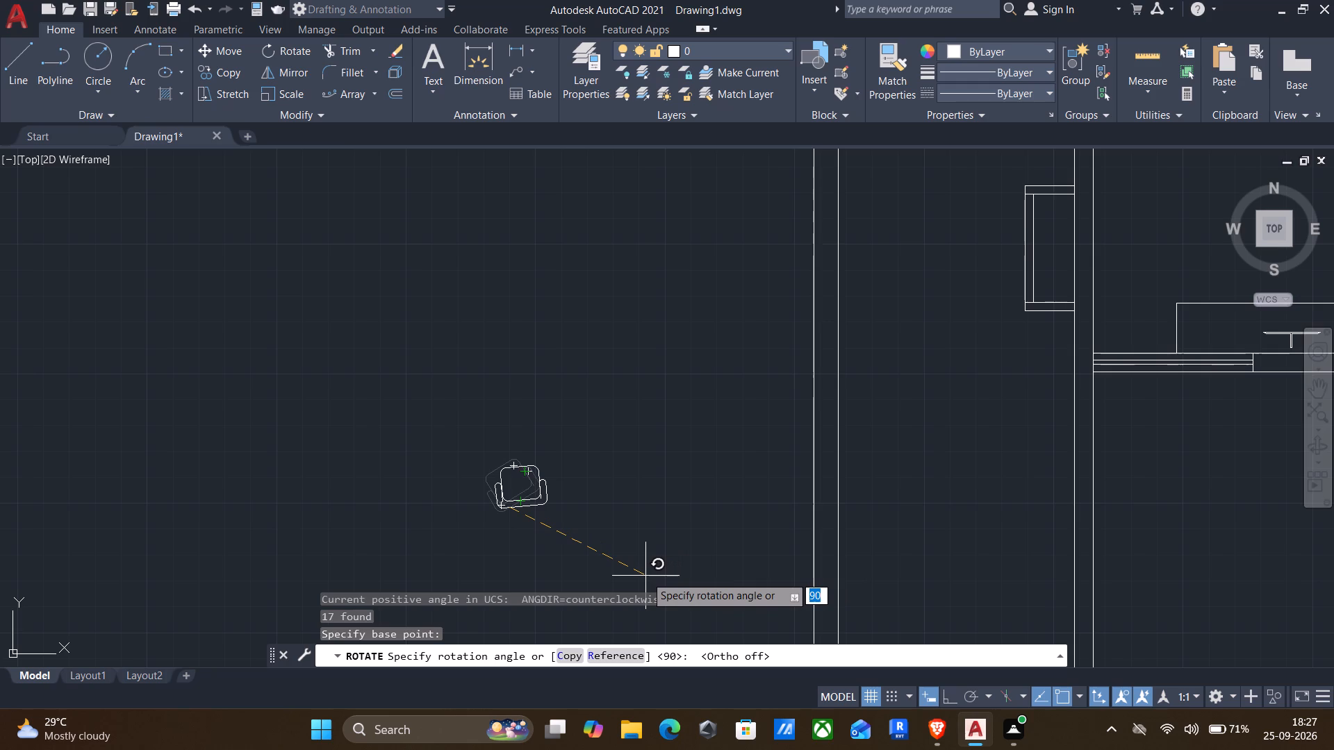
scroll(641, 578, up, 3)
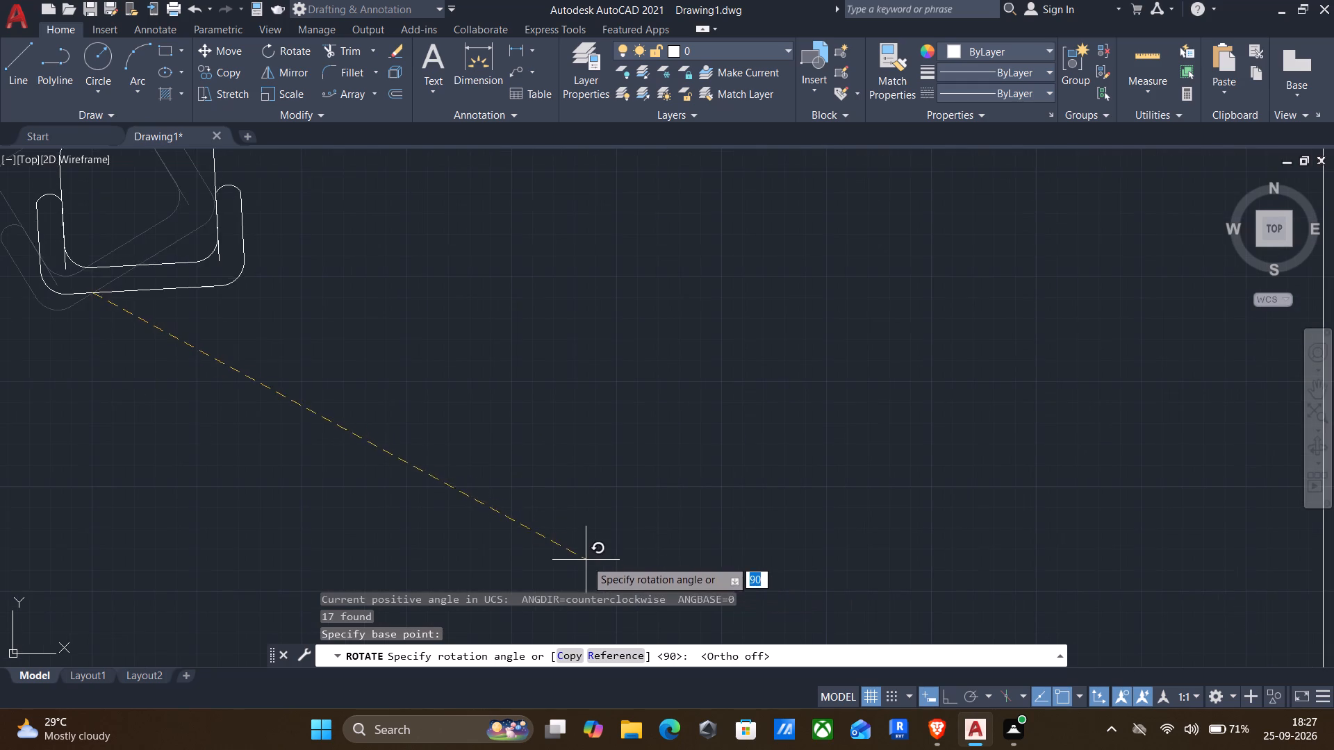
middle_drag(586, 560, 906, 582)
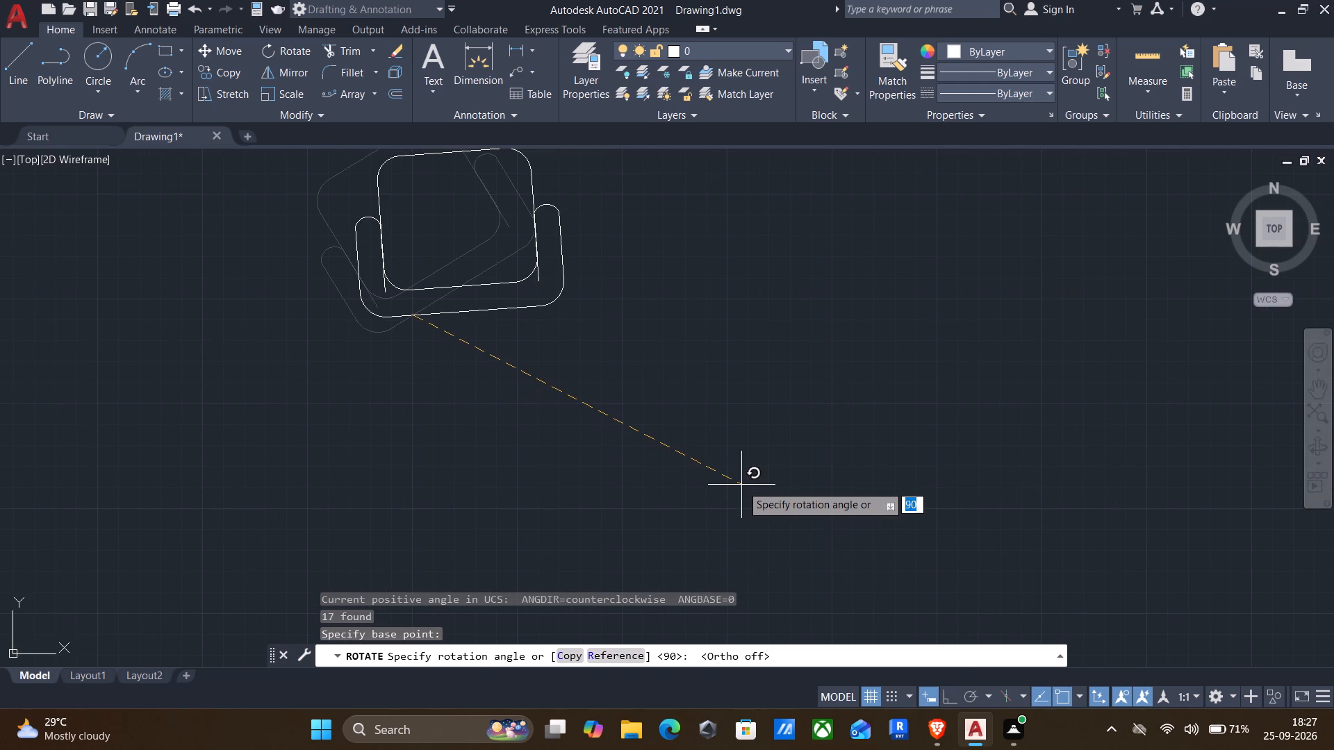
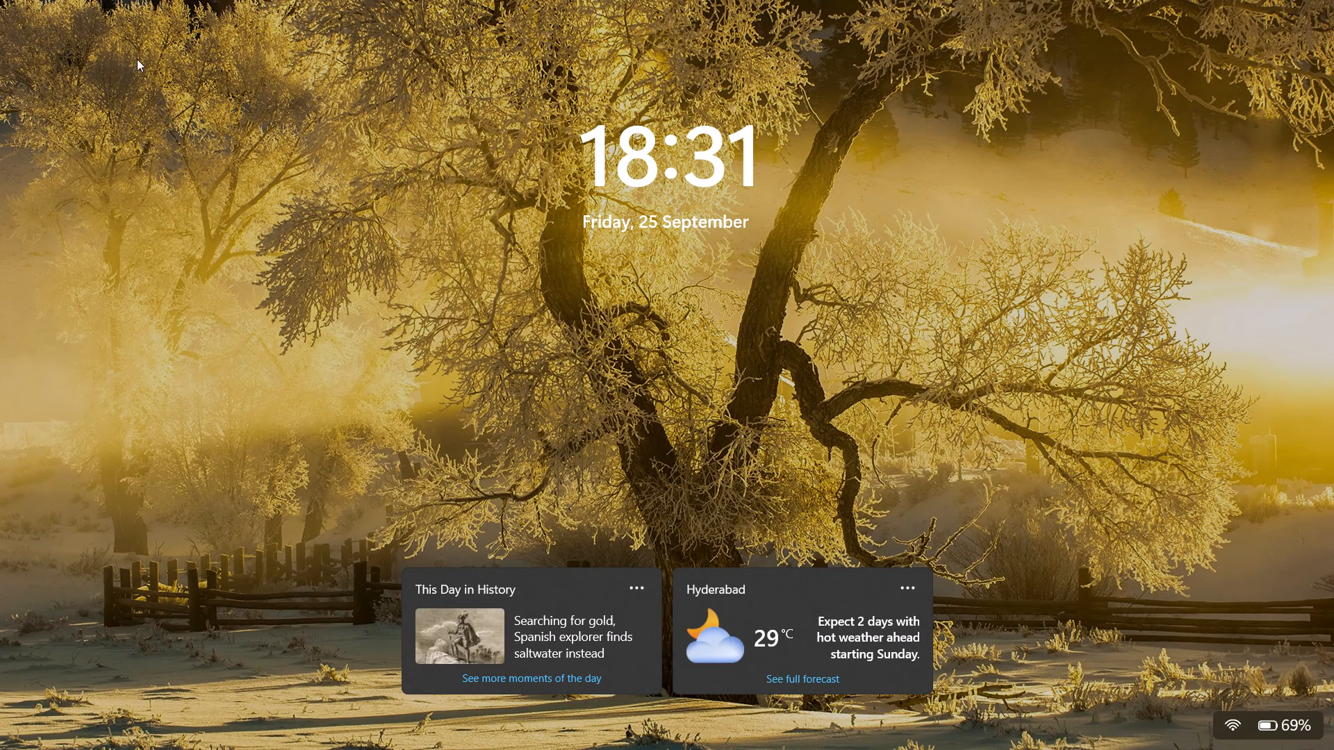
Finish rotating the armchair freehand by about 330° with ortho off, bringing its back edge near horizontal.
key(space)
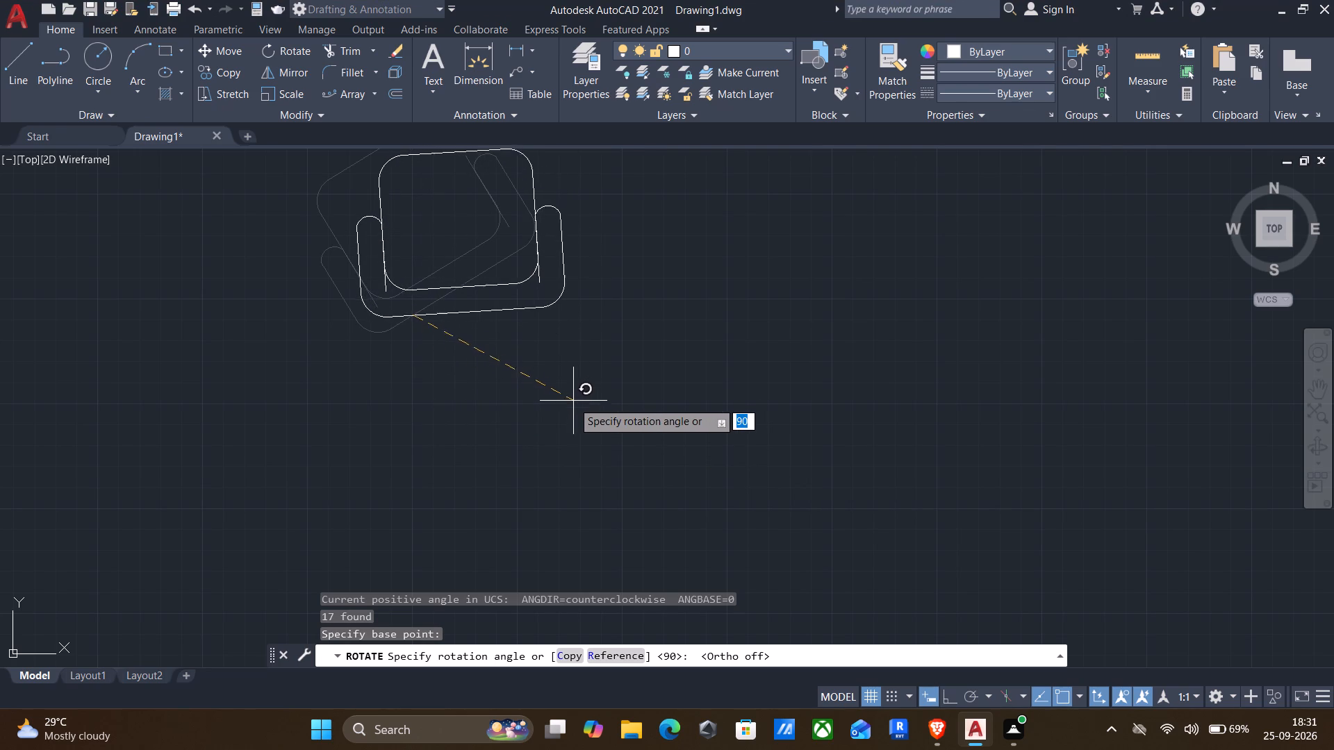
click(573, 406)
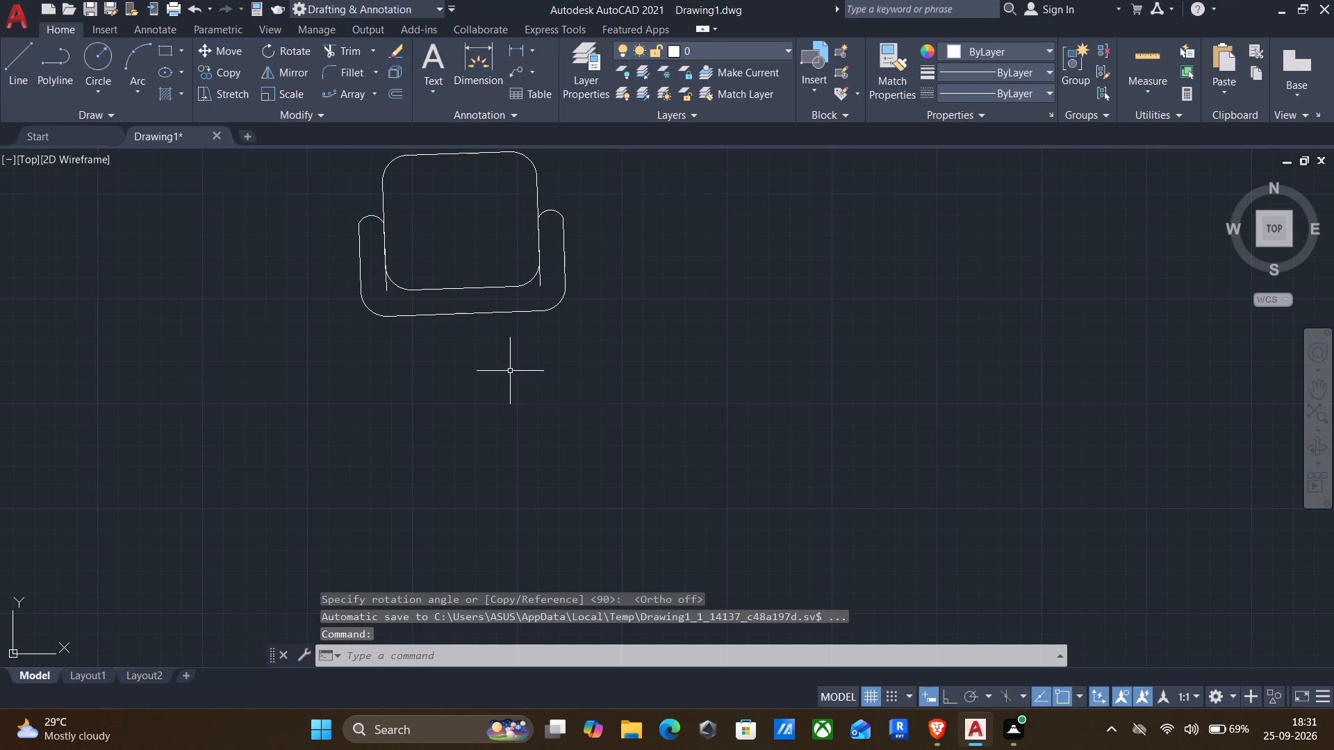
Copy the whole armchair twice alongside itself from the seat's lower-left endpoint, forming a row of three adjoining seats.
scroll(486, 360, down, 1)
middle_drag(465, 392, 444, 473)
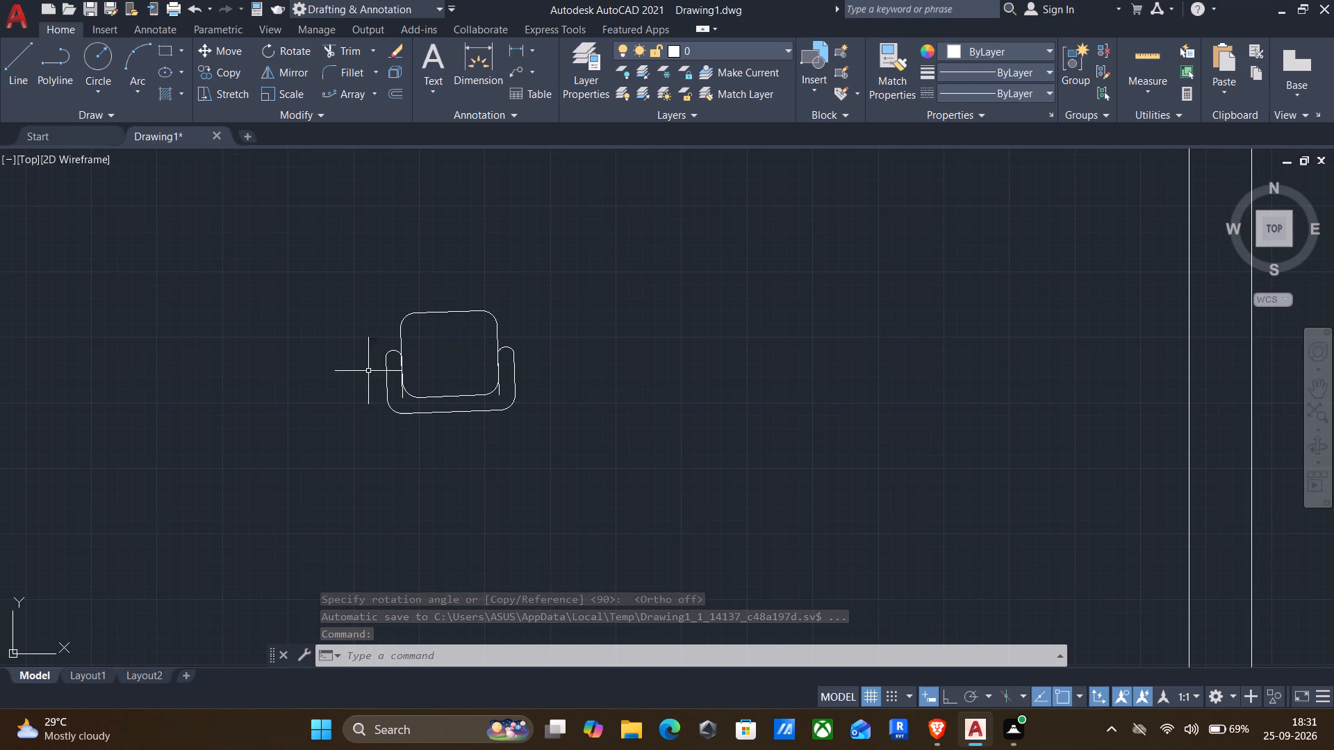
click(322, 267)
click(587, 511)
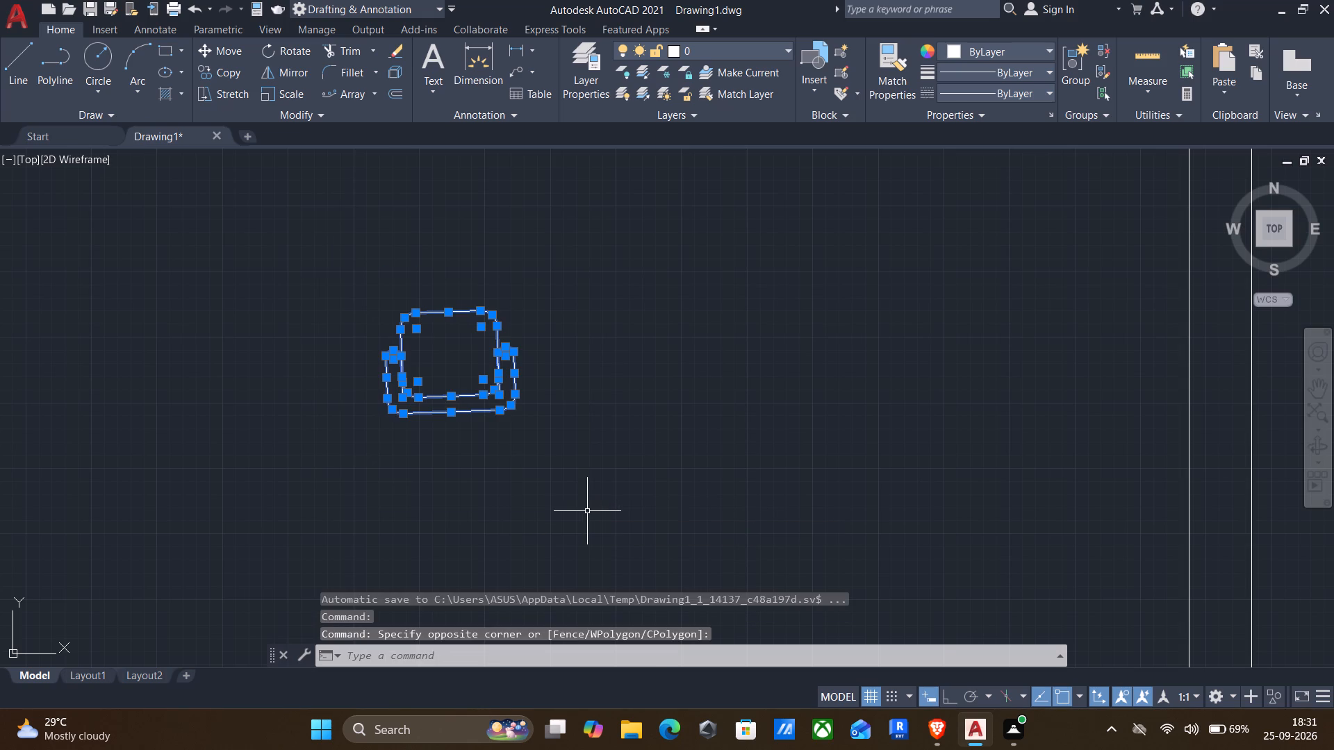
text(co)
key(Return)
click(400, 394)
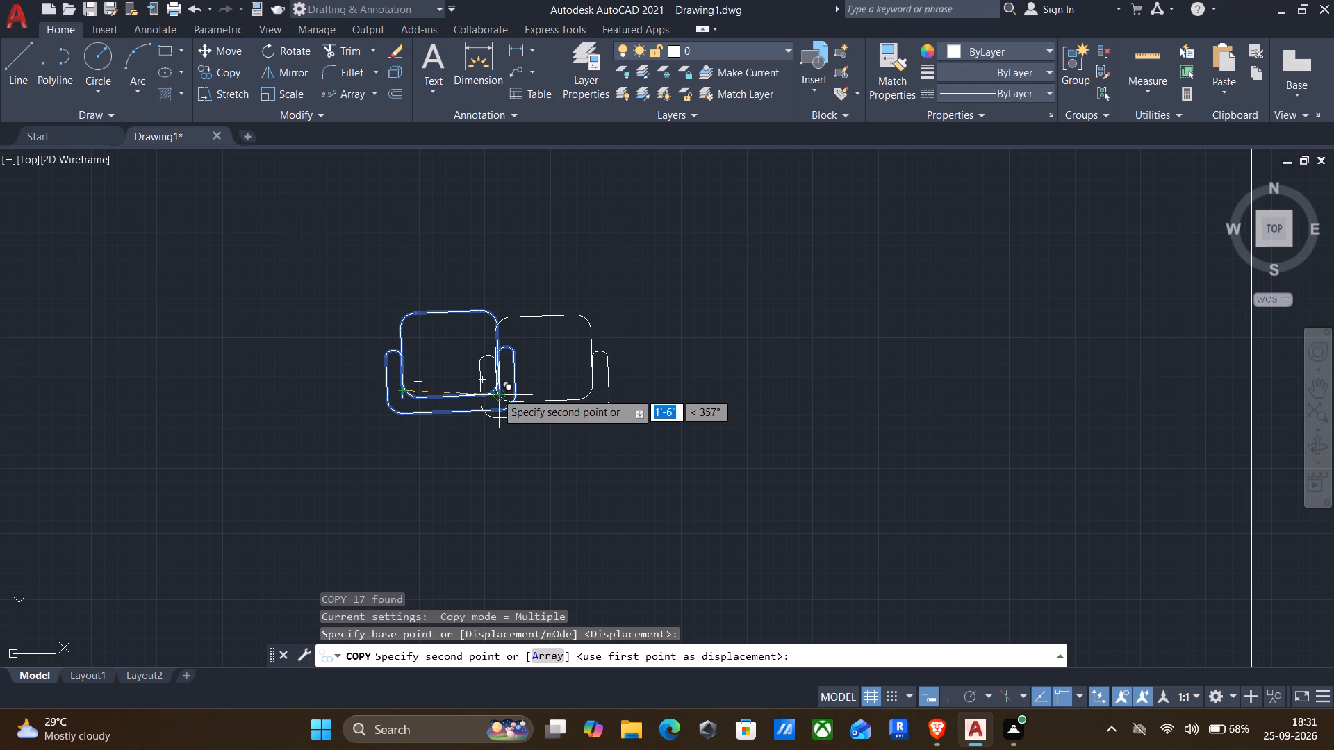
key(F8)
click(496, 392)
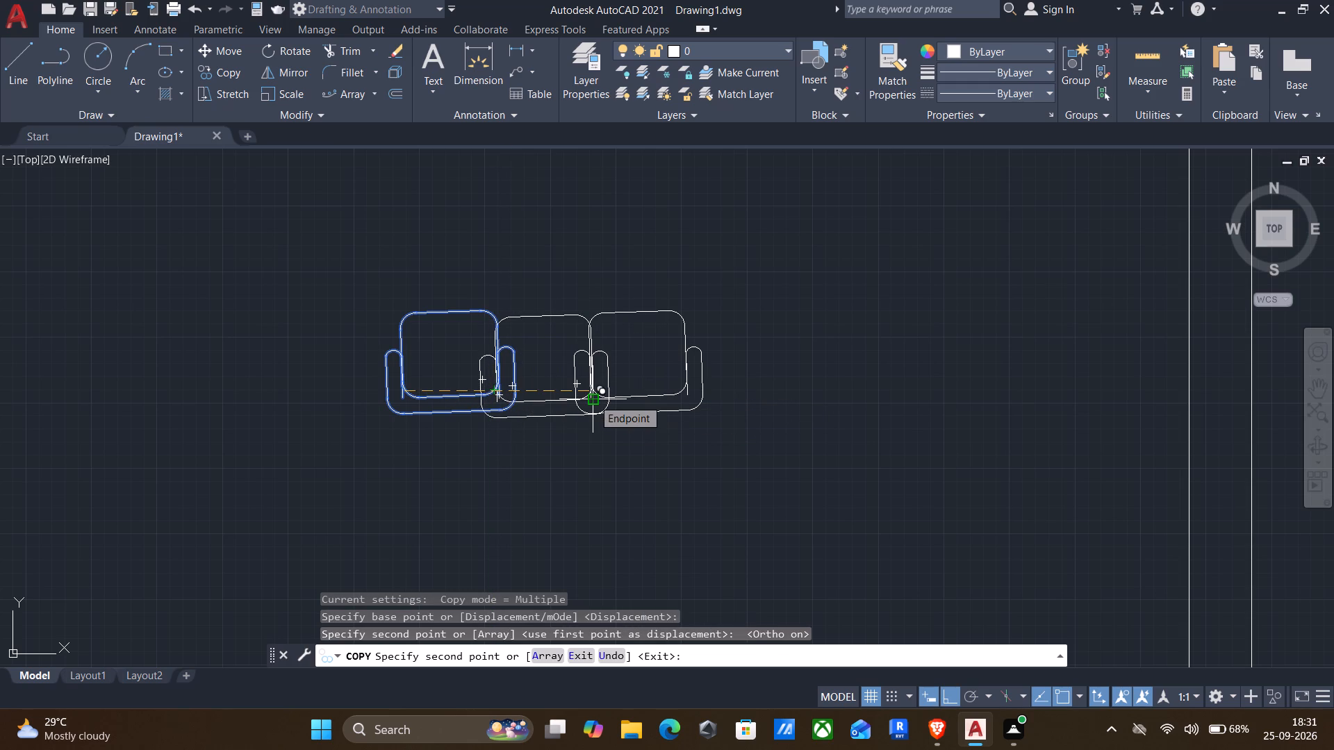
click(593, 399)
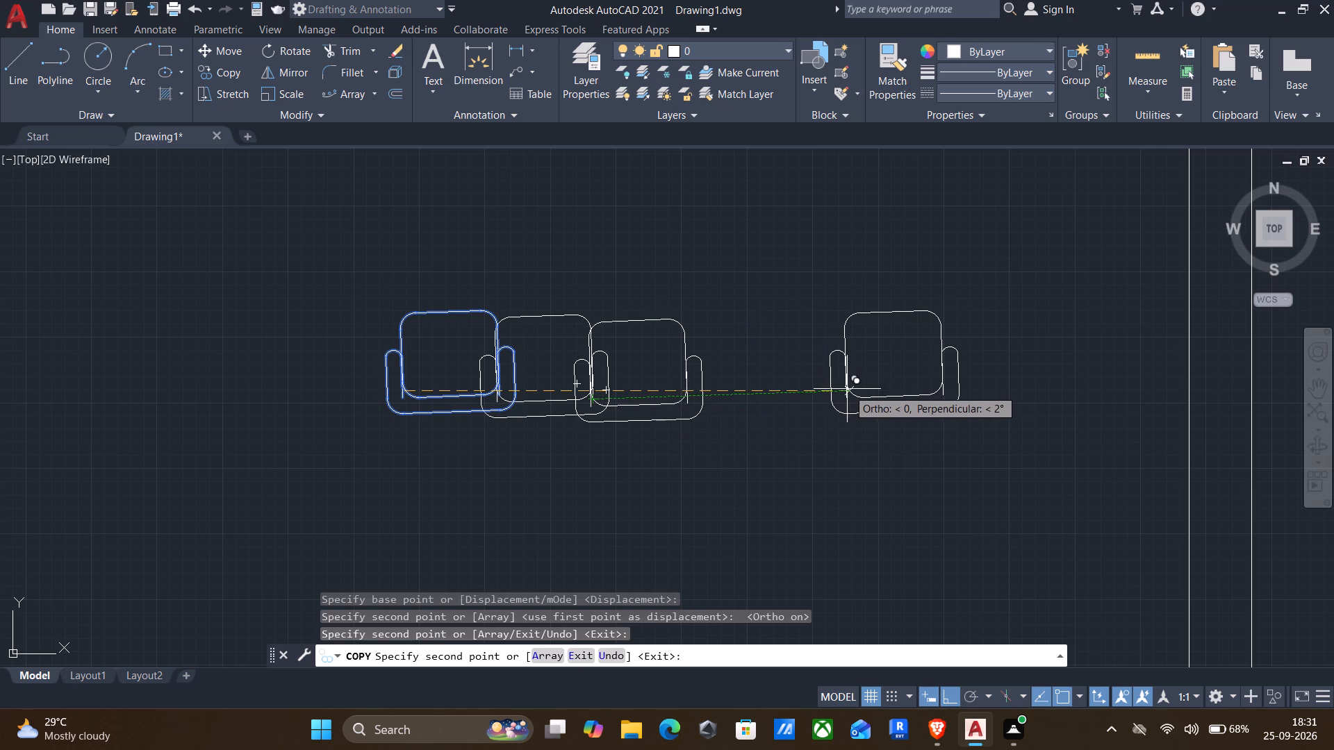
Place one more armchair copy in line with the original, separated by a gap from the three-seat row.
click(846, 391)
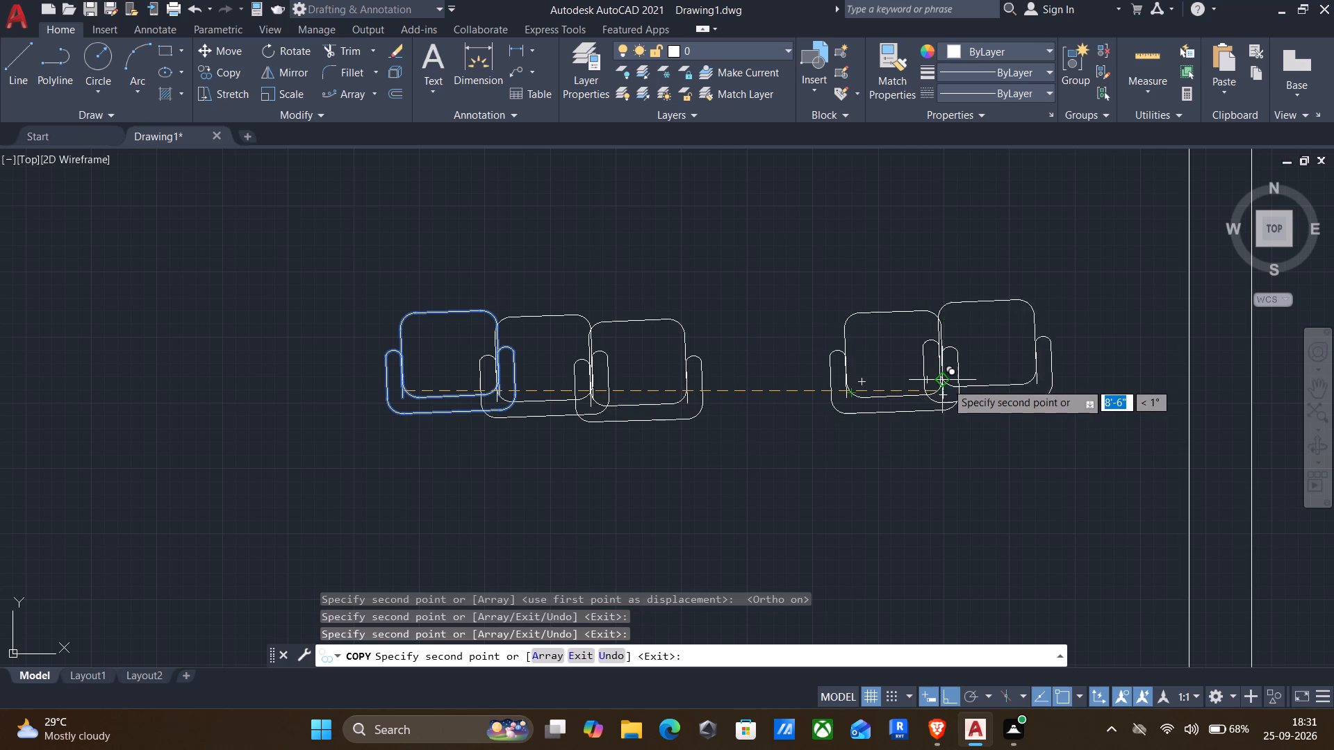
scroll(945, 381, up, 4)
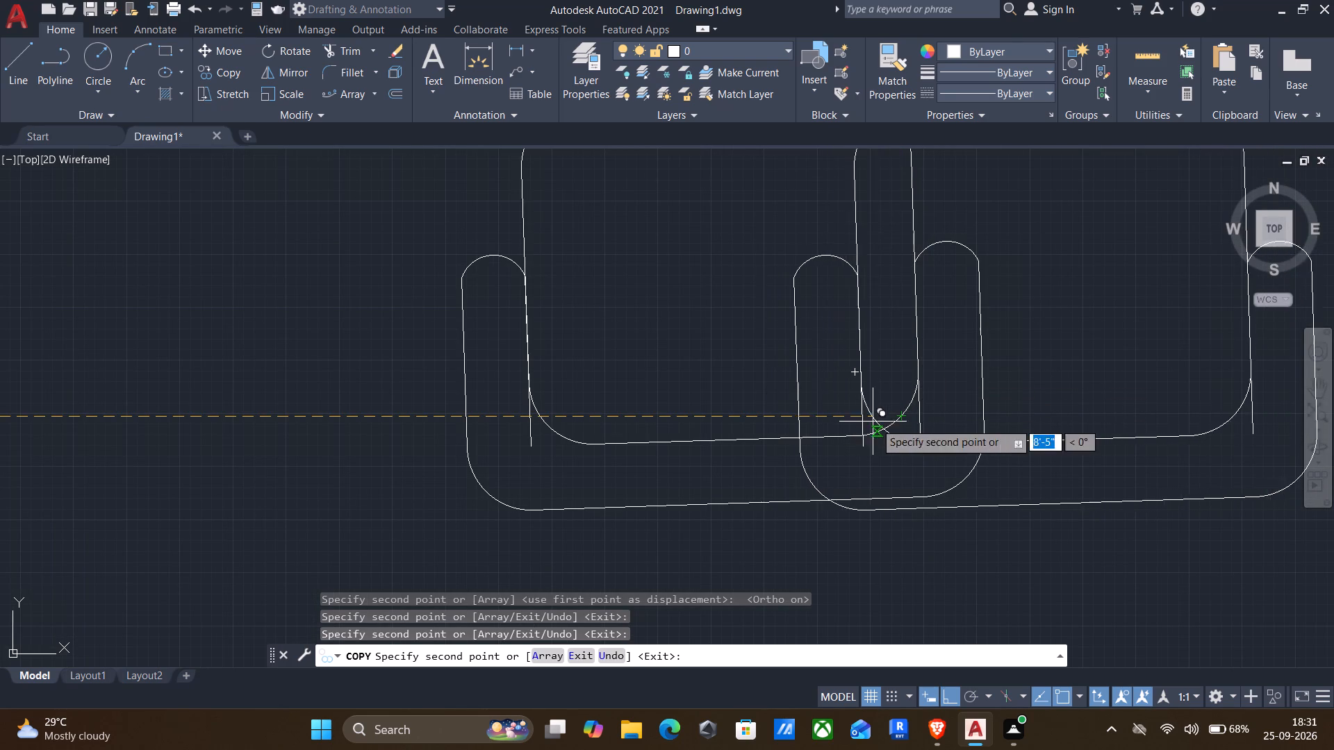
scroll(878, 423, down, 2)
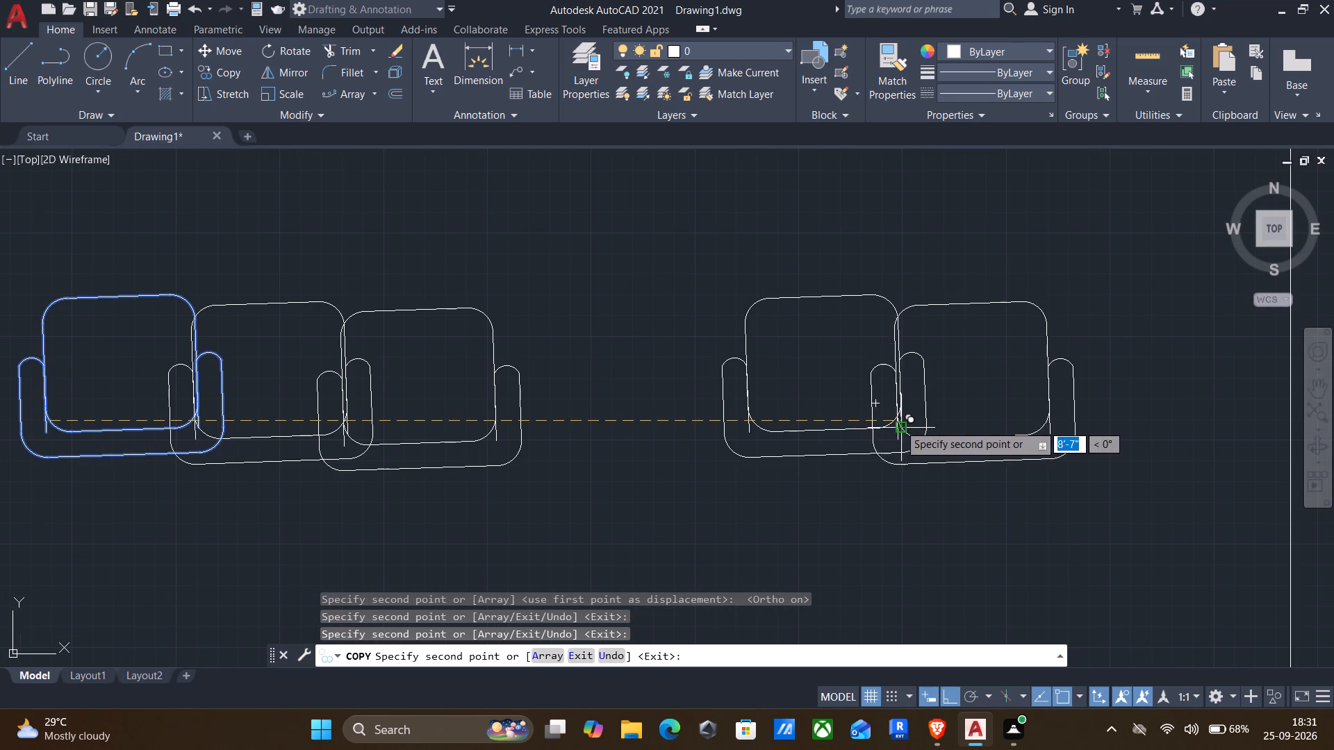
key(Escape)
Erase the overlapping inner armrests and corner pieces at both joints between the three adjoining seats.
middle_drag(424, 462, 482, 464)
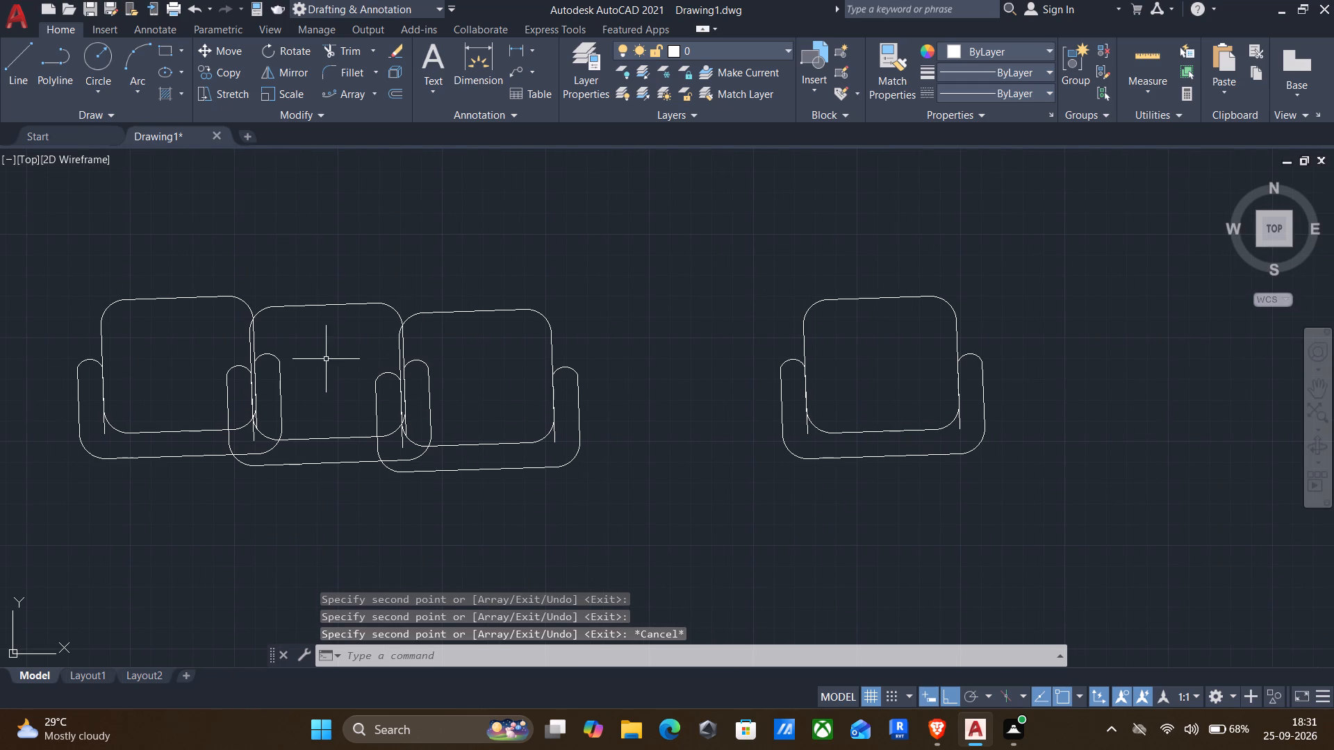
click(323, 344)
click(438, 506)
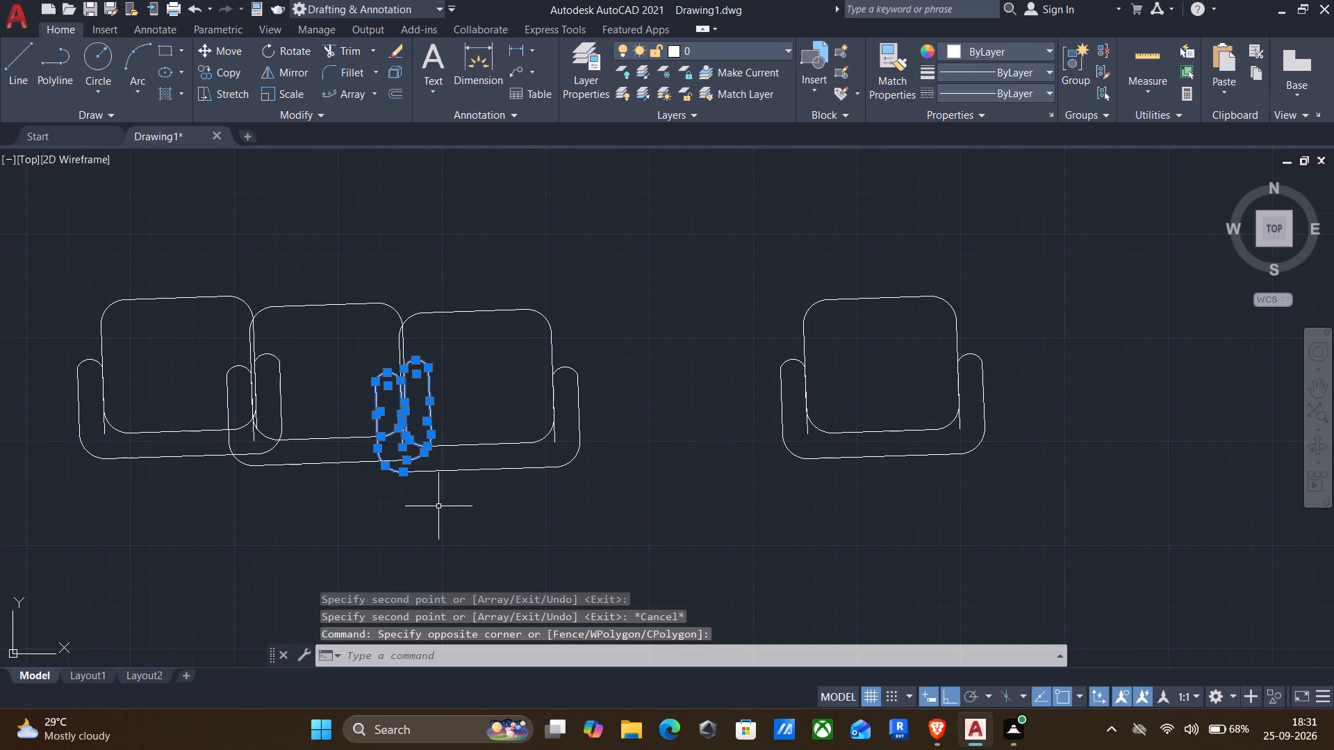
key(F12)
key(Delete)
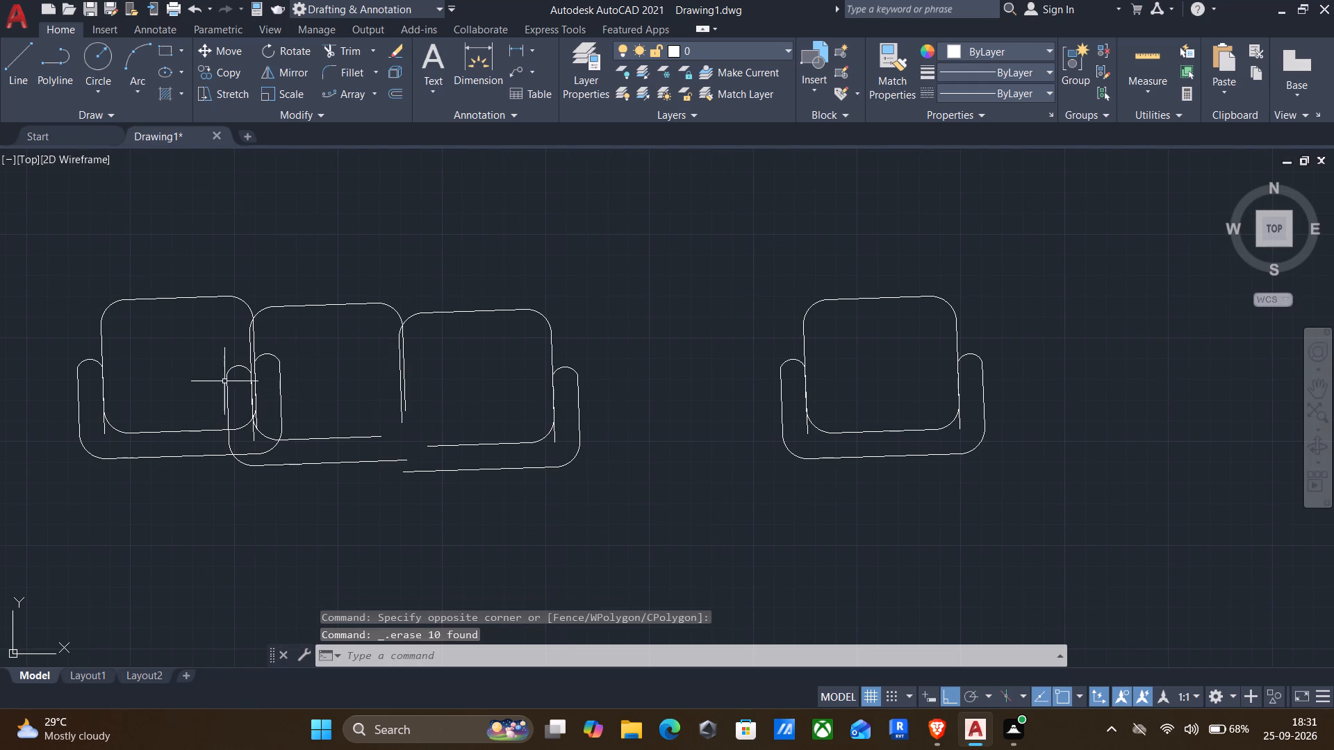
click(181, 344)
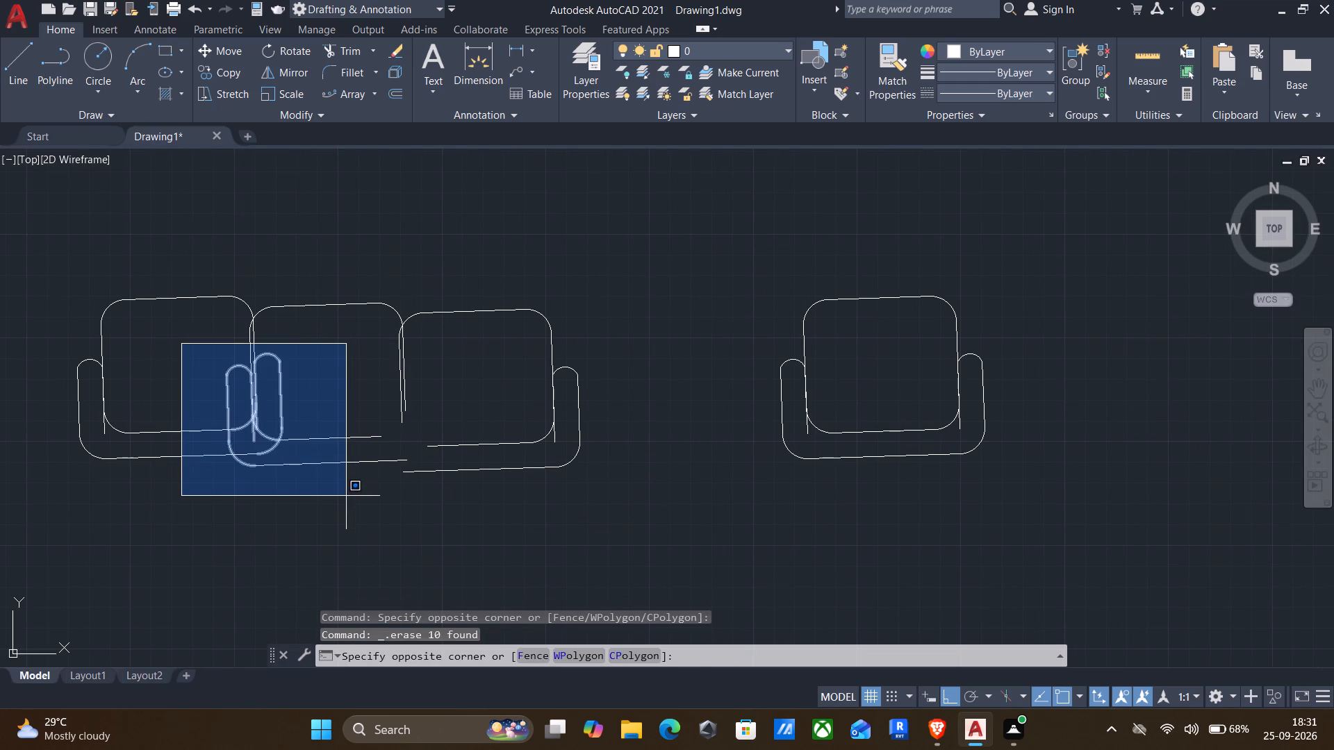
click(346, 496)
key(F12)
key(Delete)
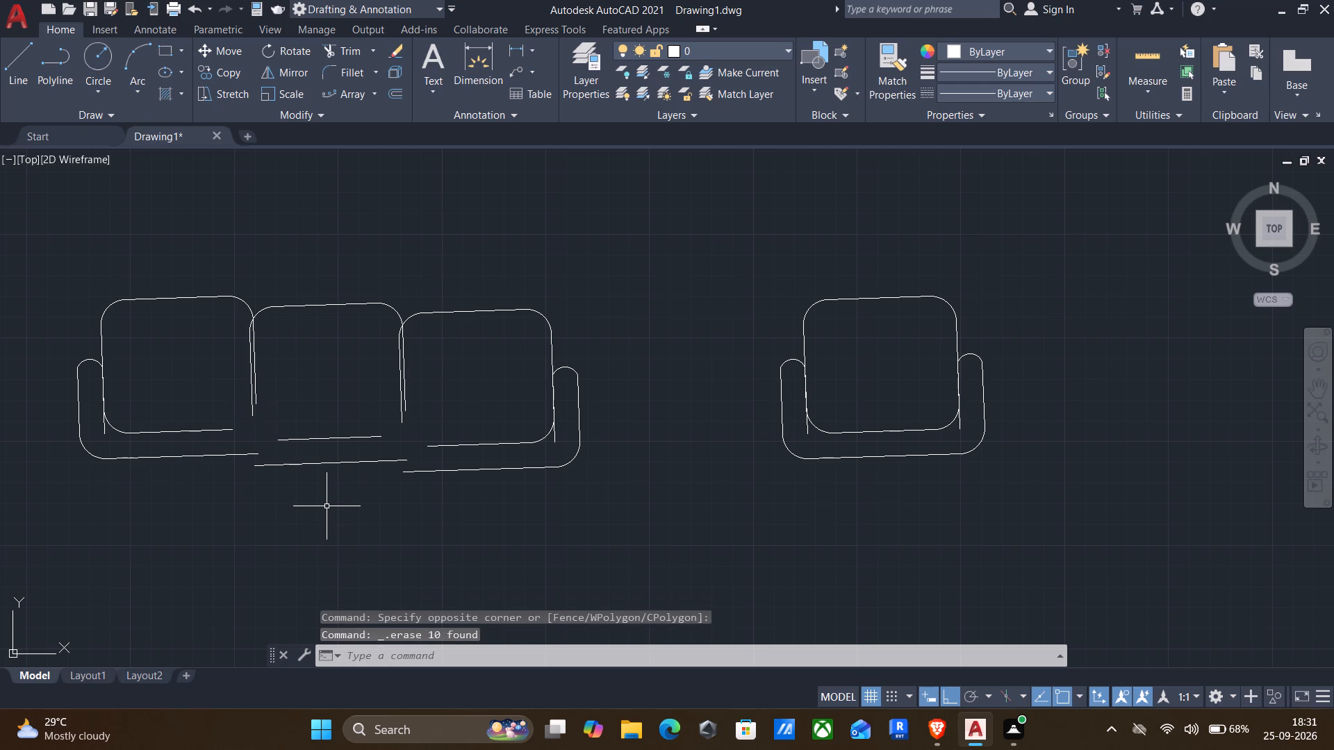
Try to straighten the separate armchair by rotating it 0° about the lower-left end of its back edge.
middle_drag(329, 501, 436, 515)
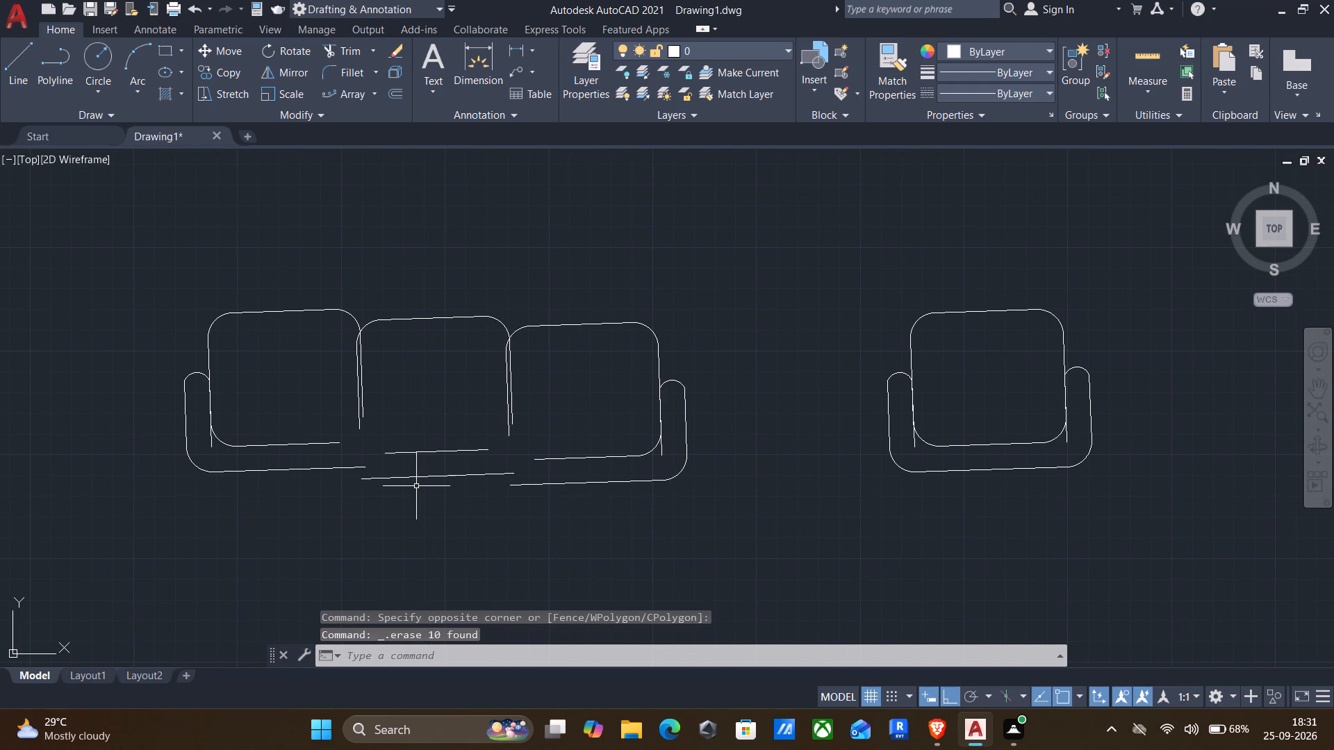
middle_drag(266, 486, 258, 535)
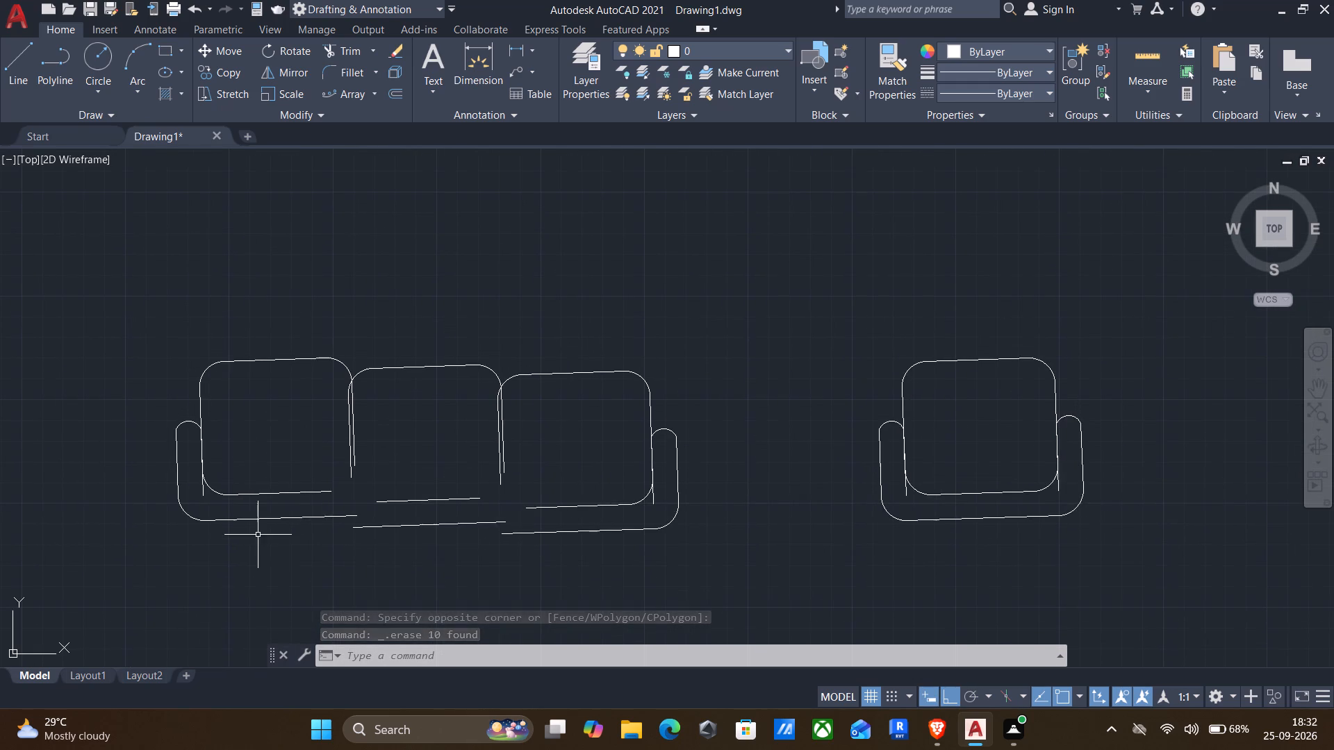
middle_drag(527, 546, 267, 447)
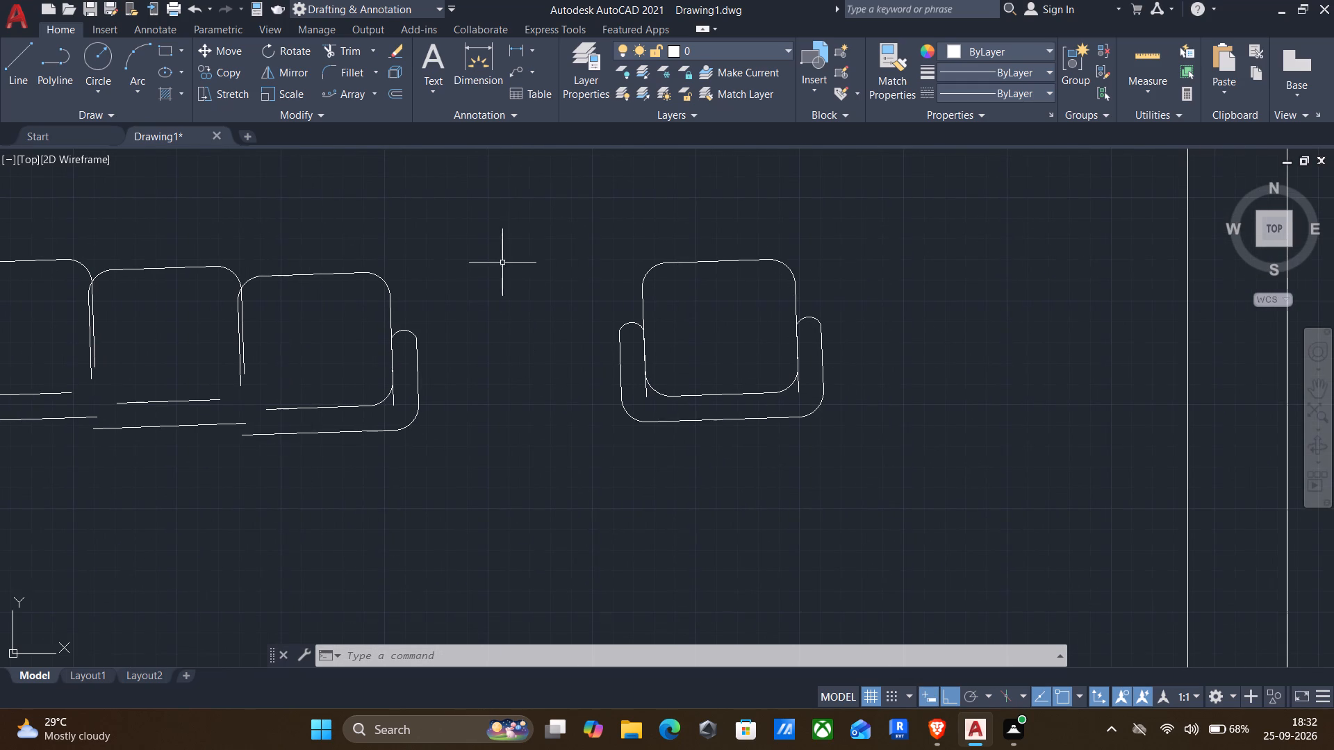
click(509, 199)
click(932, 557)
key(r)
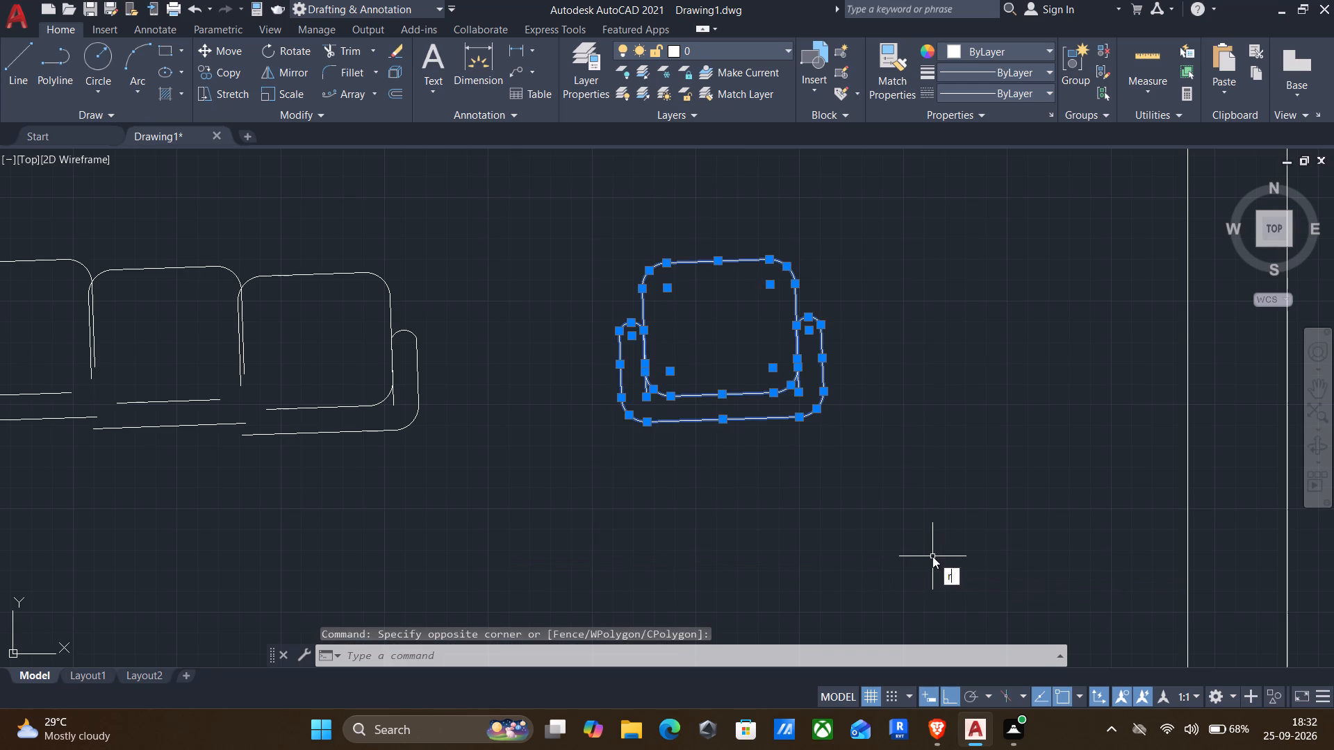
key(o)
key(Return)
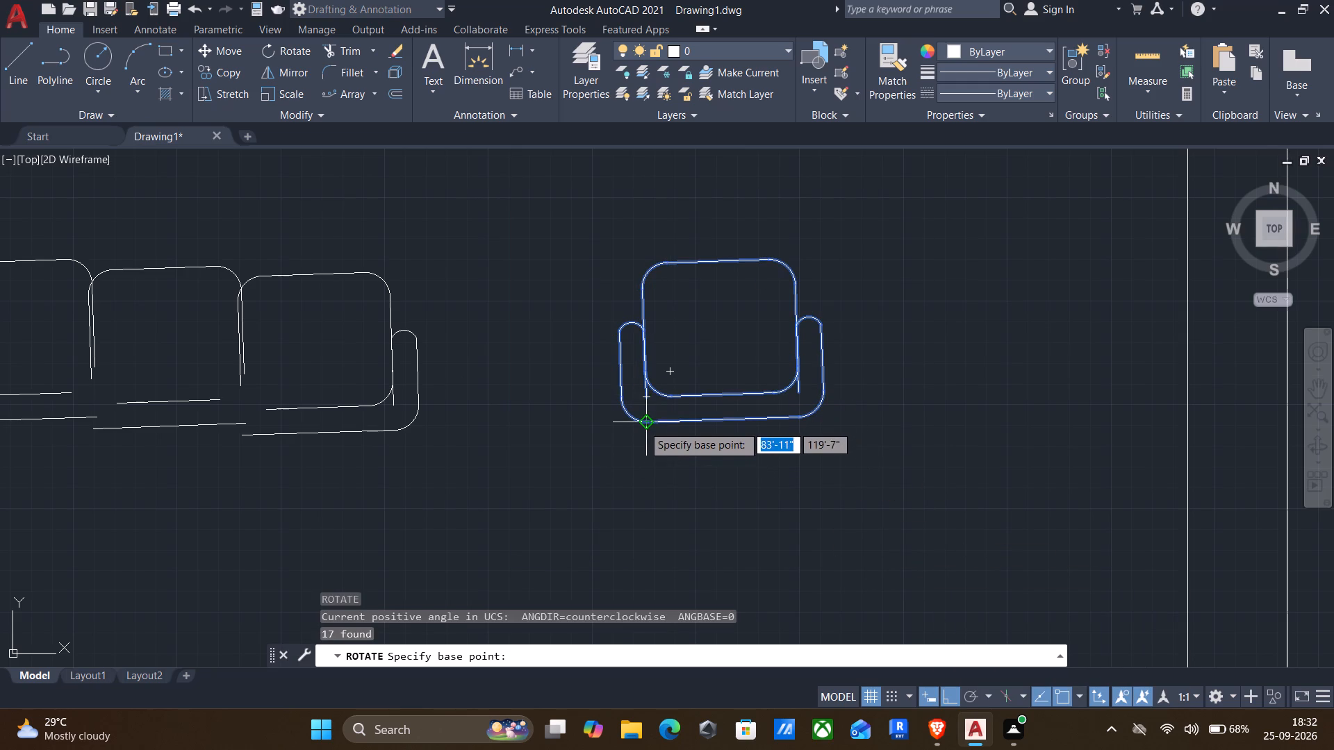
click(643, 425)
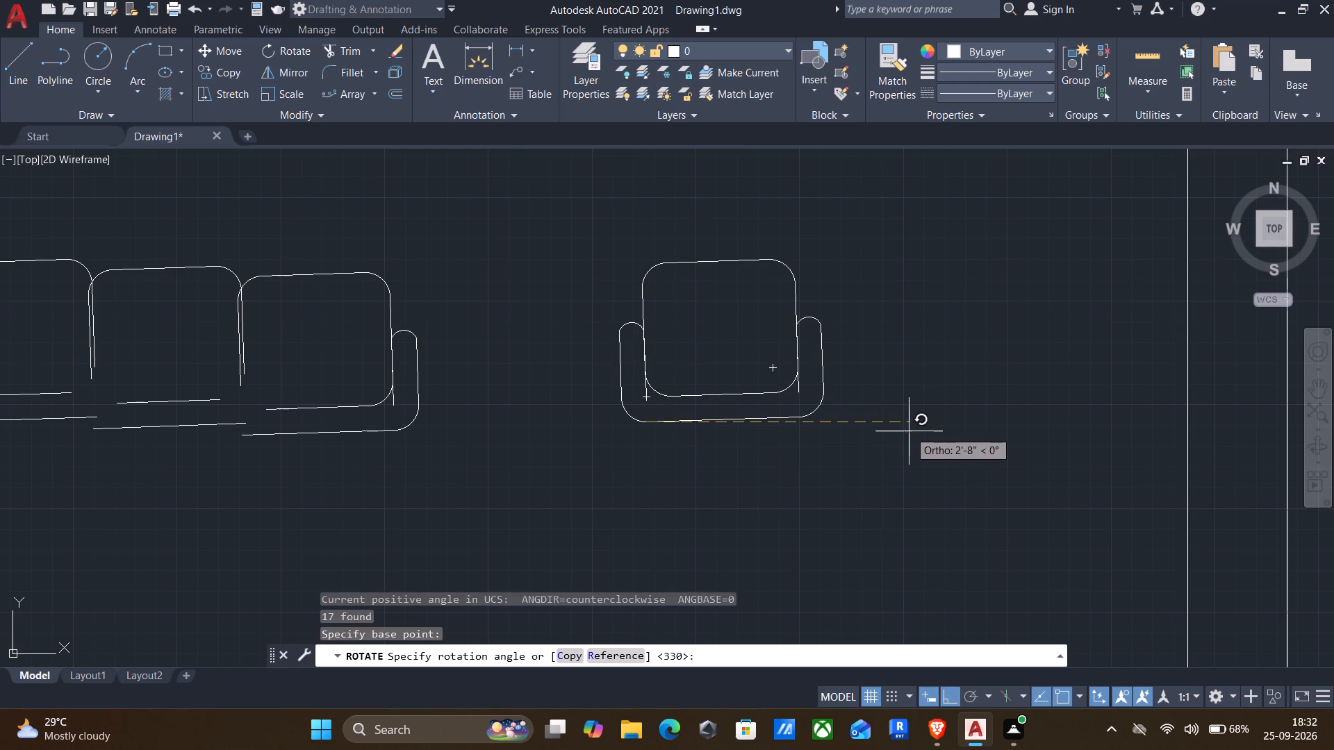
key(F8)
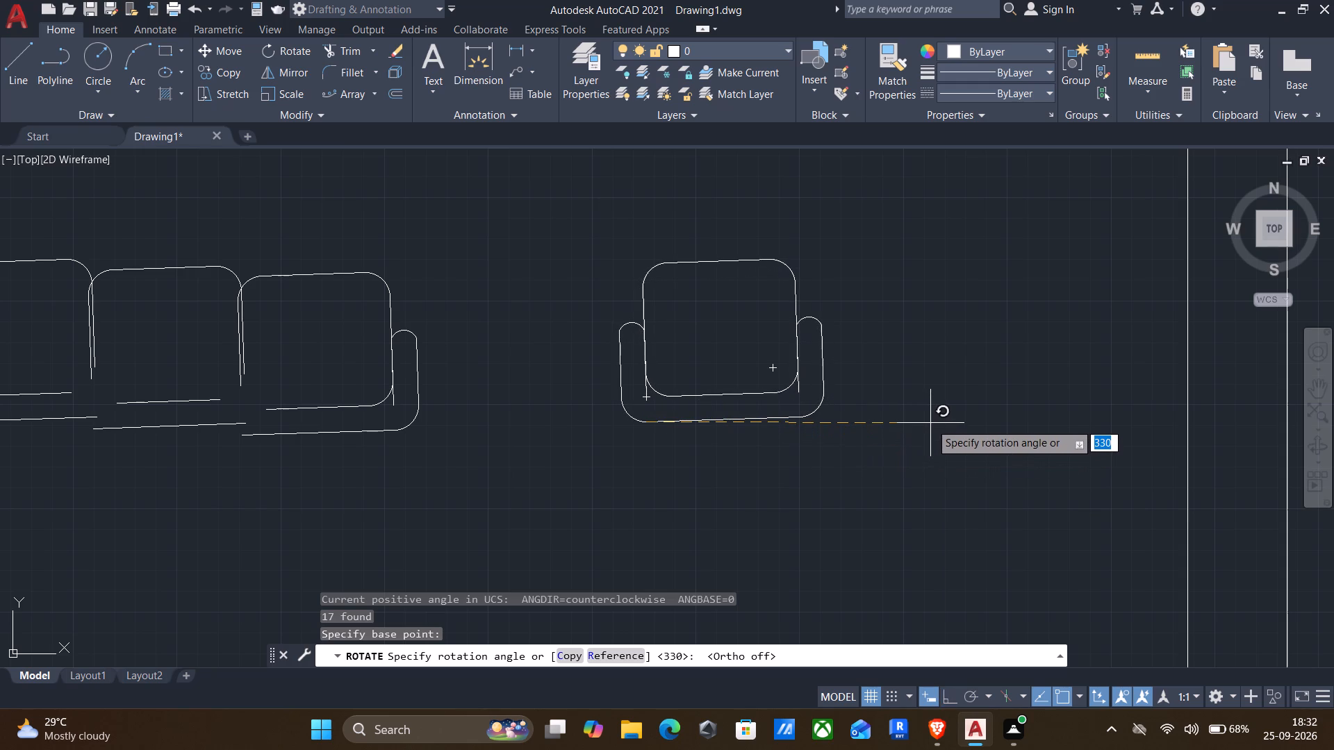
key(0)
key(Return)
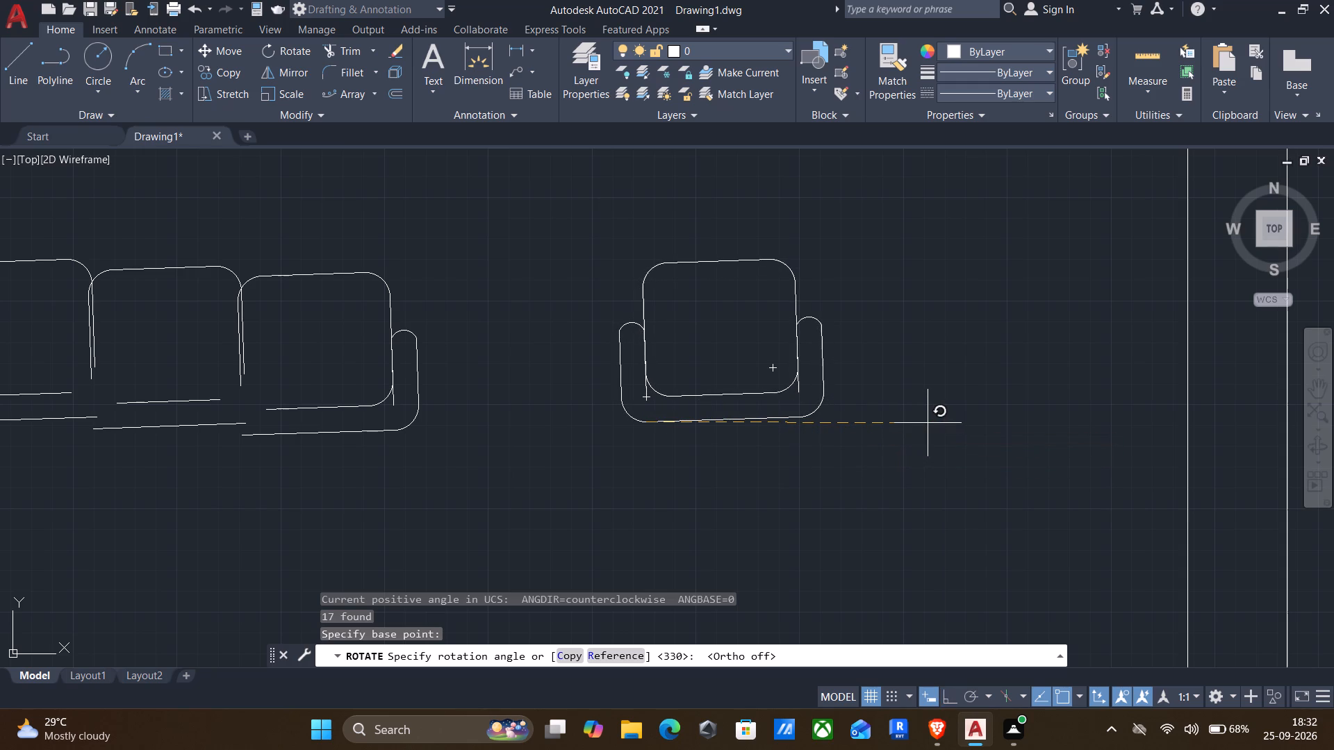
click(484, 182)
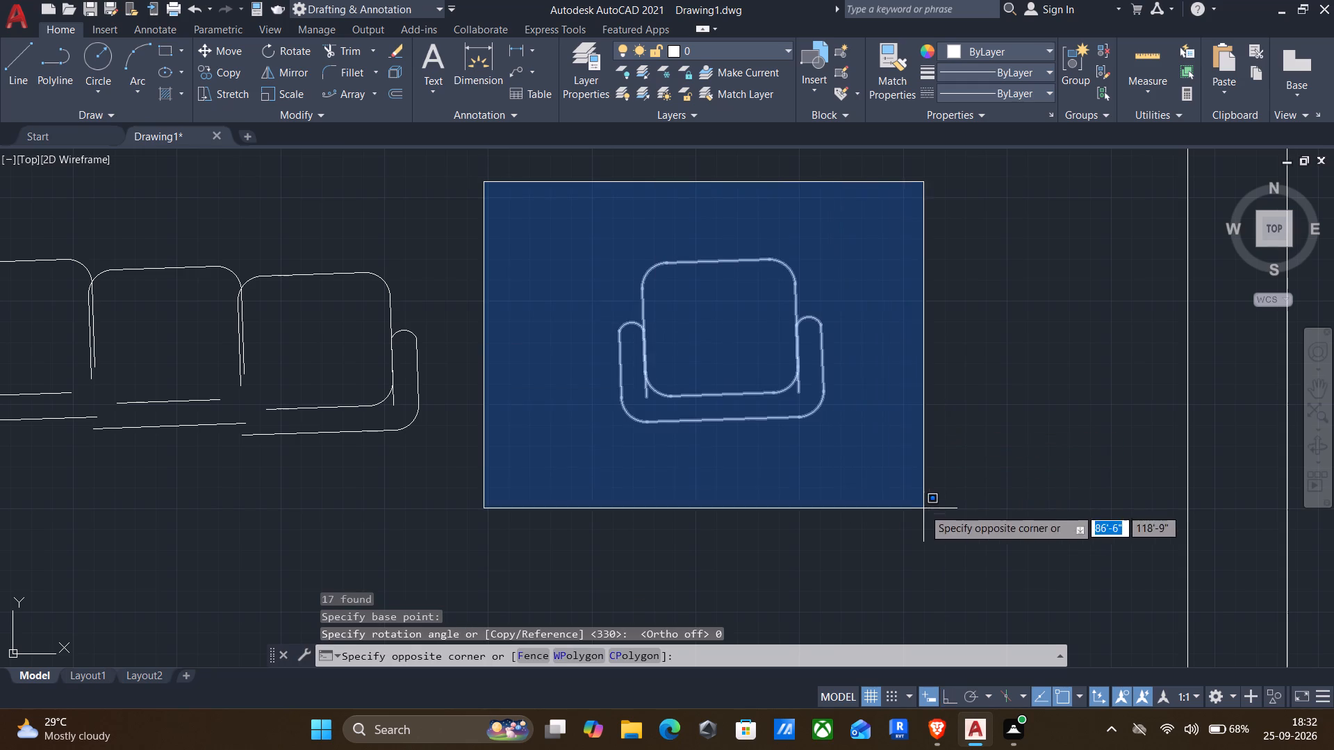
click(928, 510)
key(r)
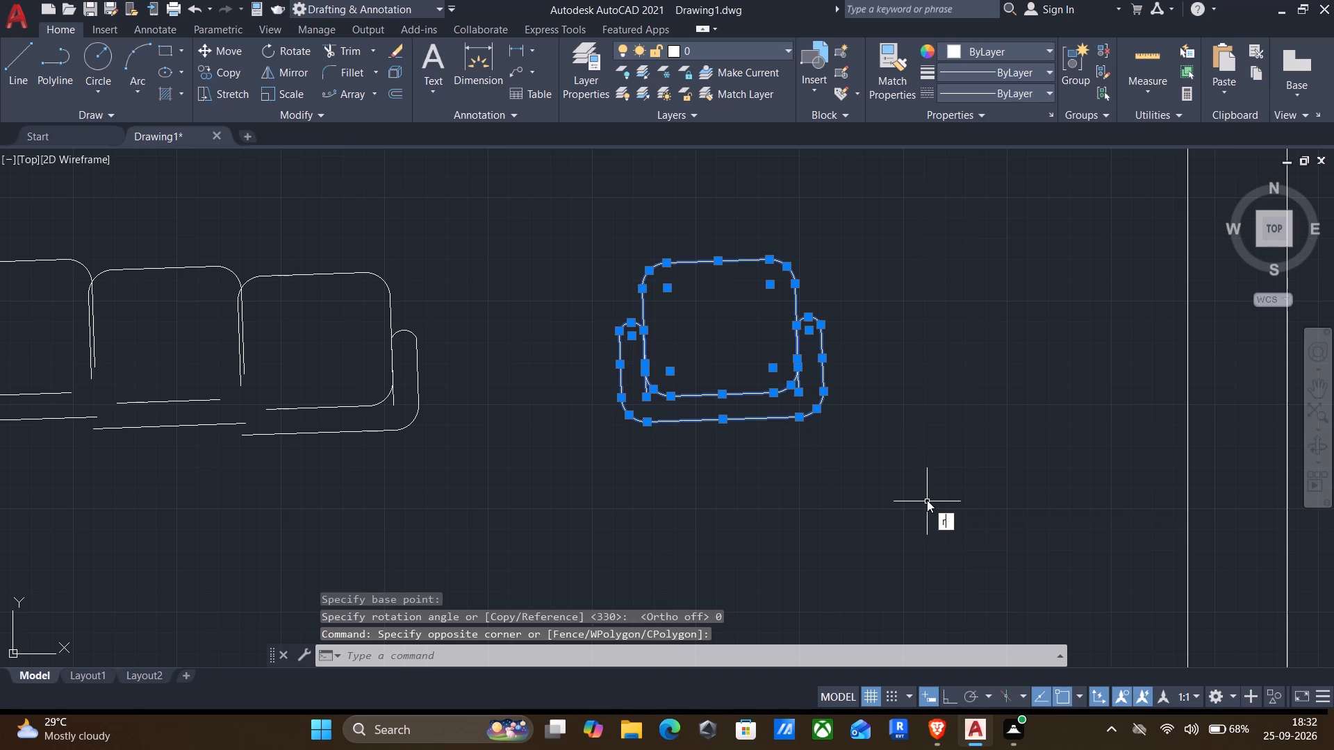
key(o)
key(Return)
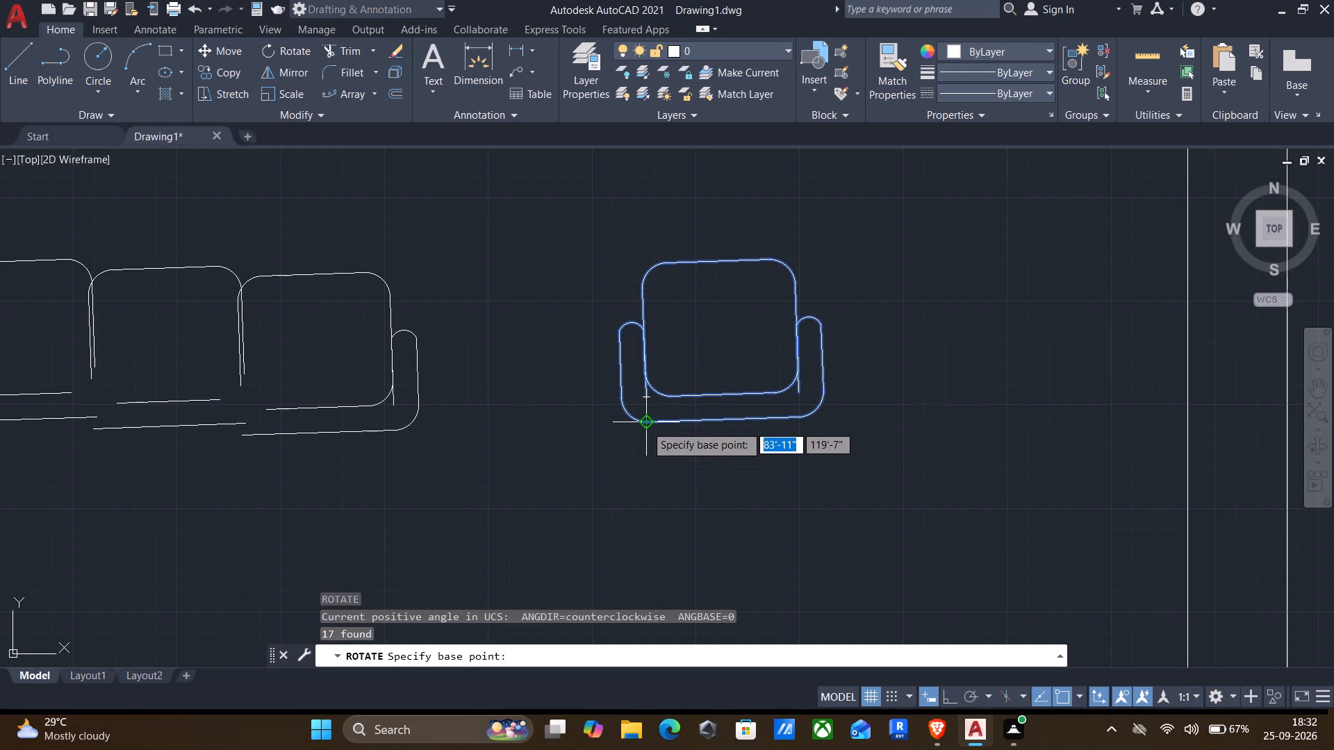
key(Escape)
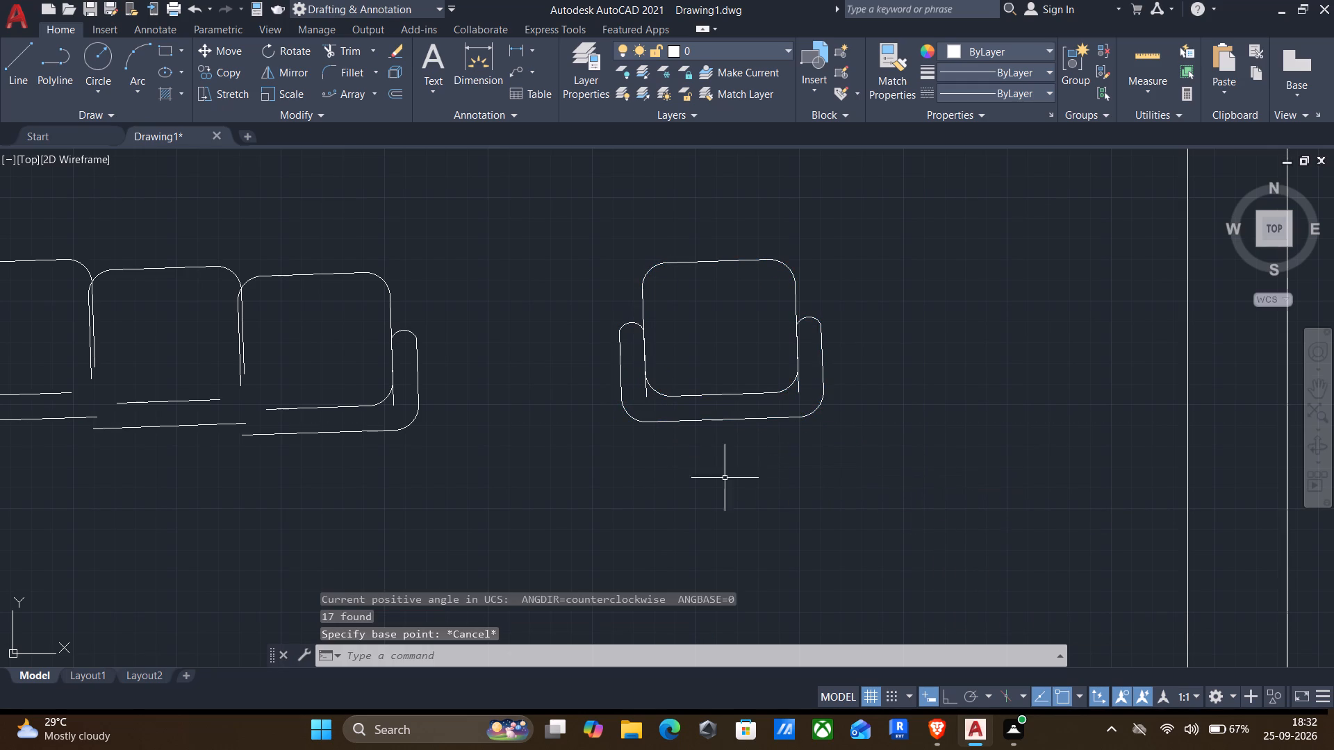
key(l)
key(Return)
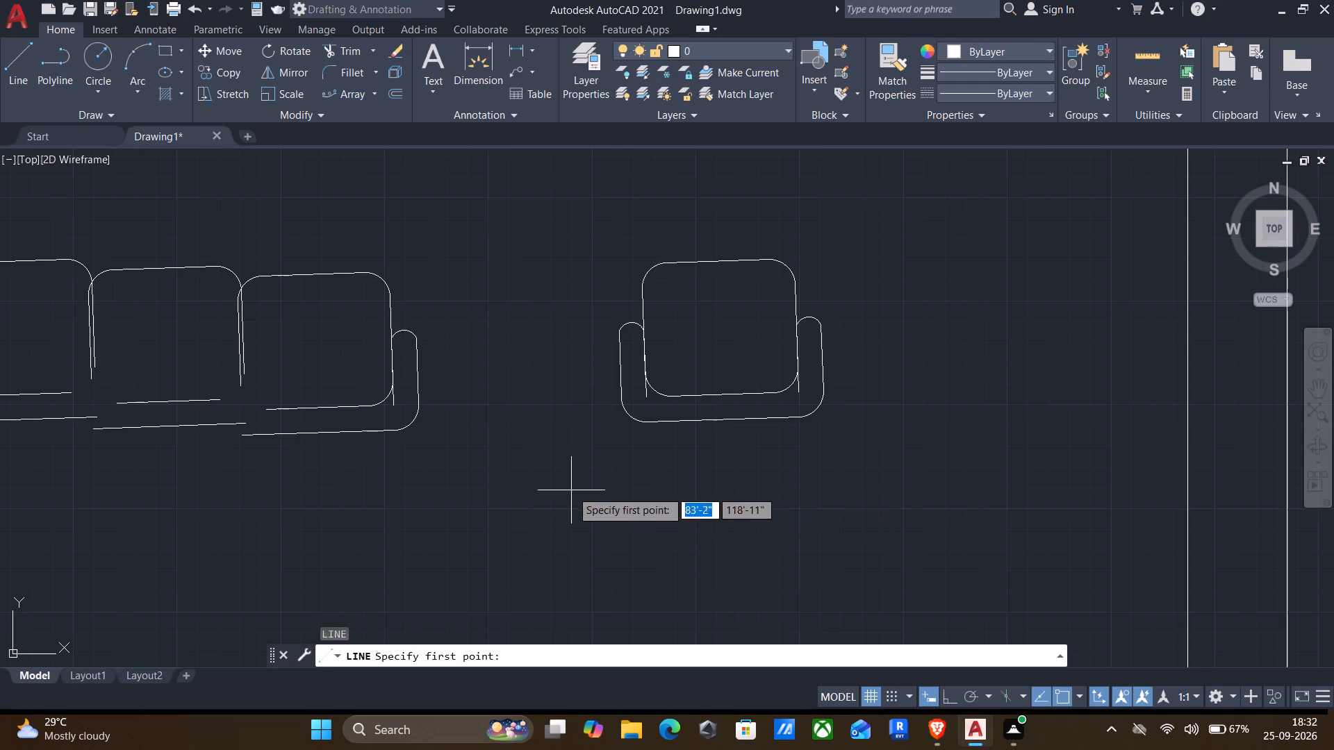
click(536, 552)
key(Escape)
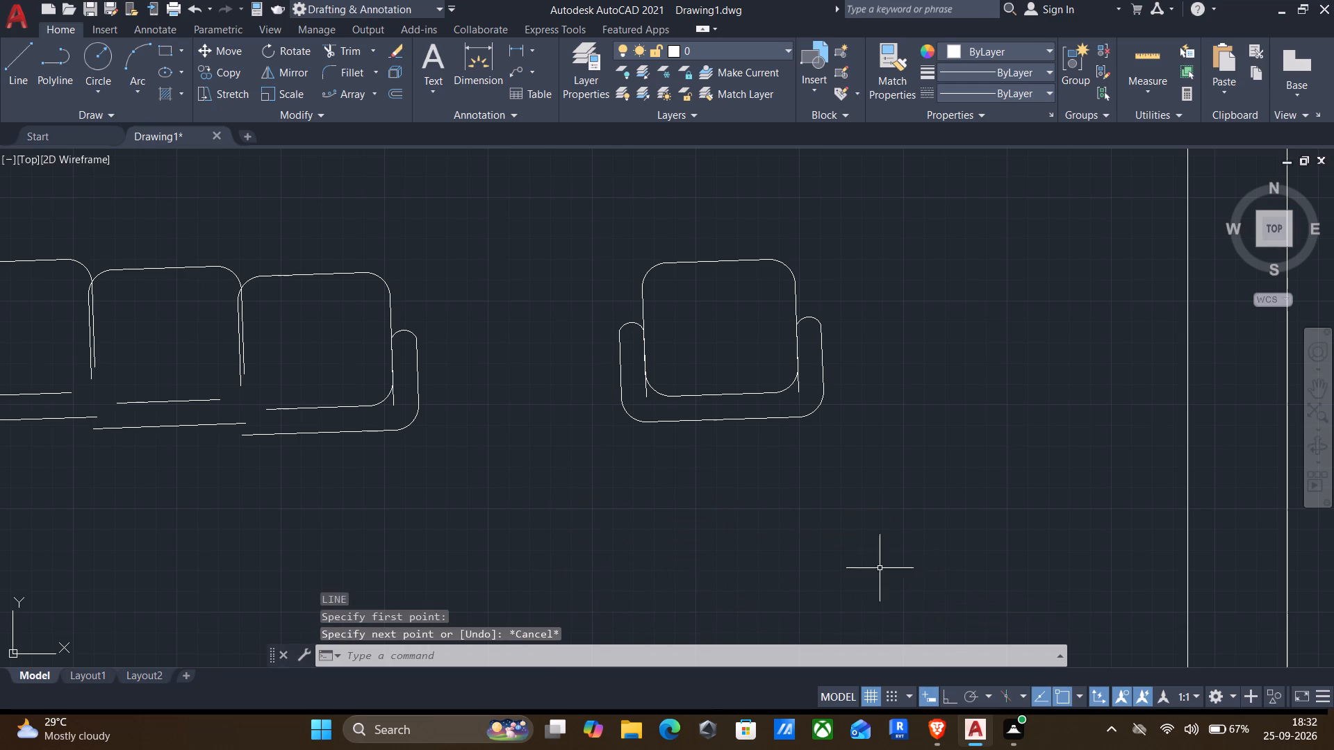
Draw a horizontal line with ortho on from the left end of the separate armchair's back edge, extending past its other side.
key(l)
key(Return)
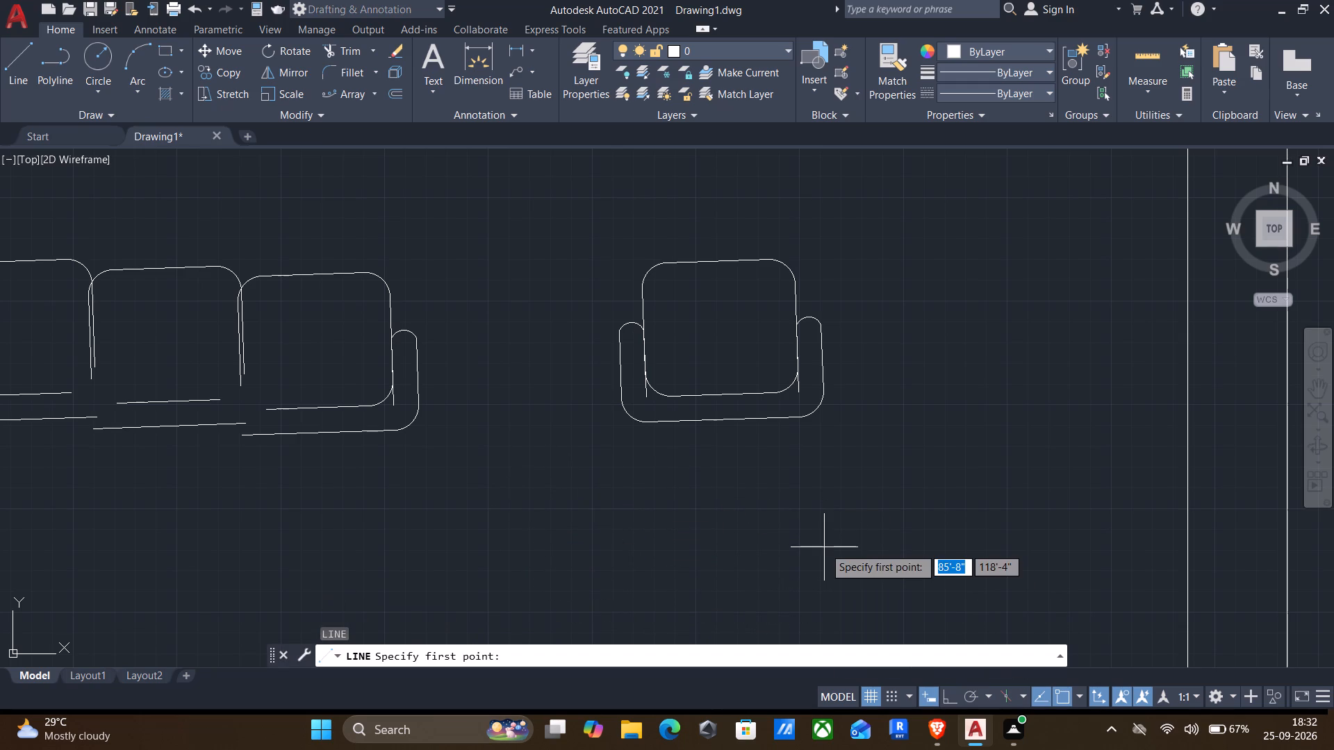
key(F8)
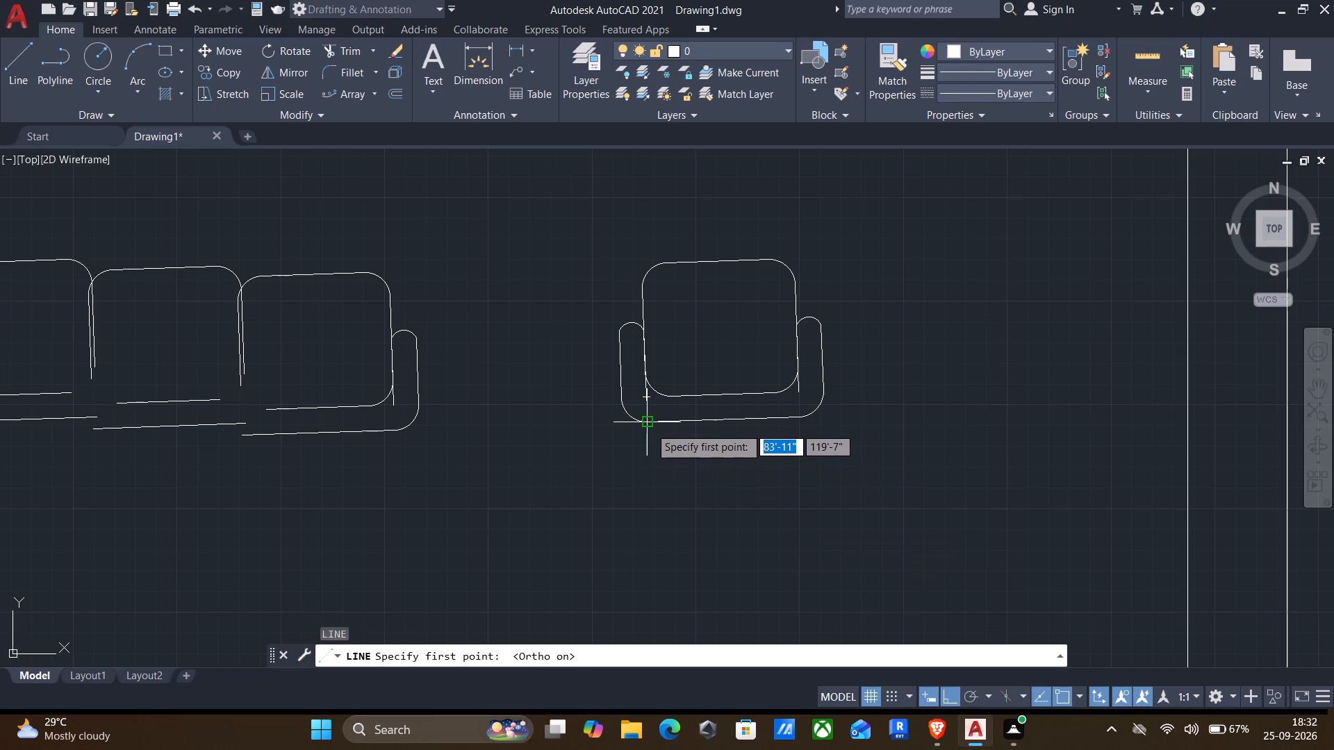
drag(649, 427, 661, 427)
click(1094, 497)
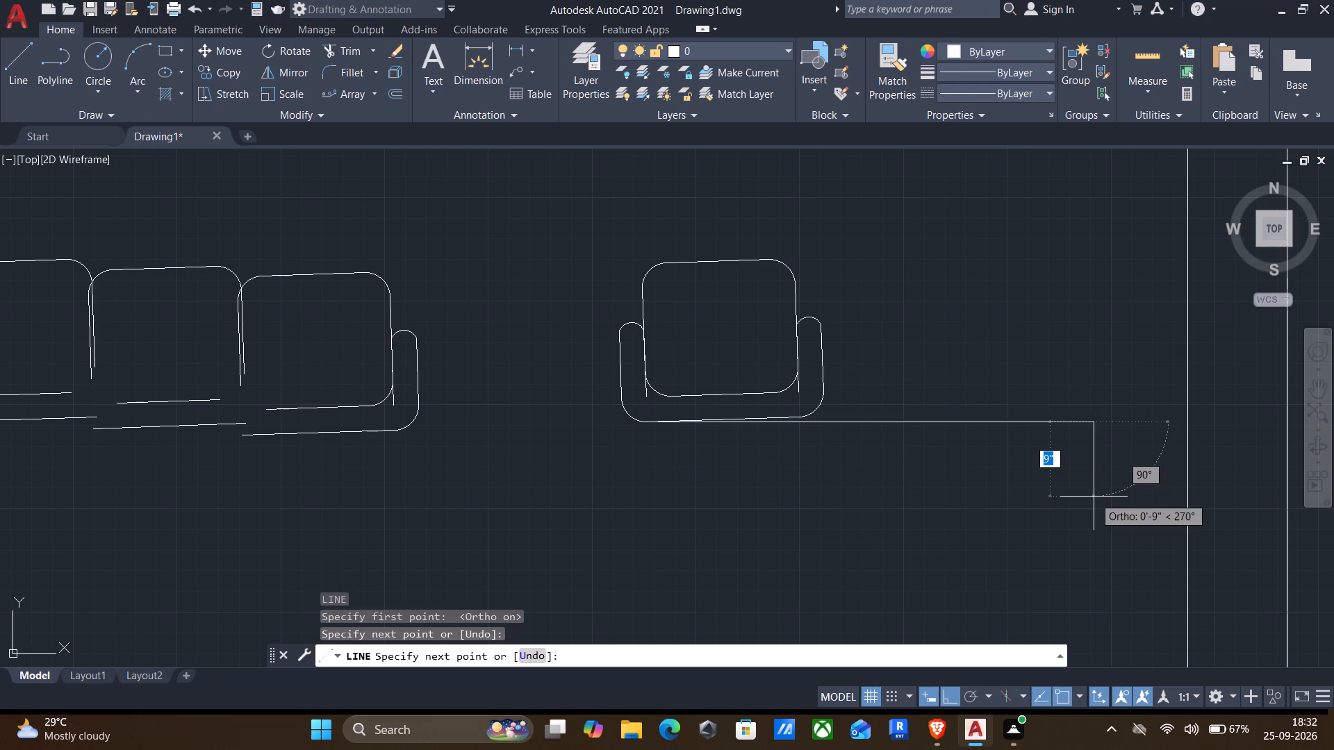
key(Return)
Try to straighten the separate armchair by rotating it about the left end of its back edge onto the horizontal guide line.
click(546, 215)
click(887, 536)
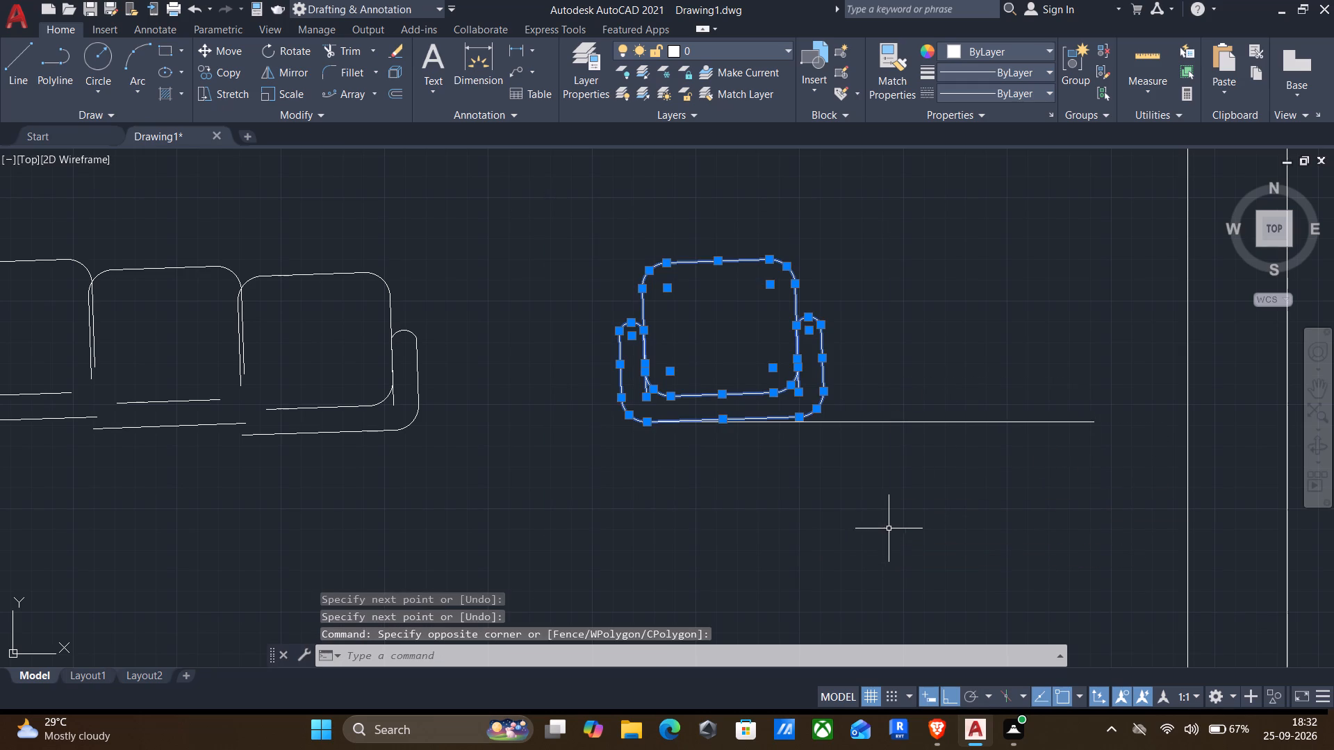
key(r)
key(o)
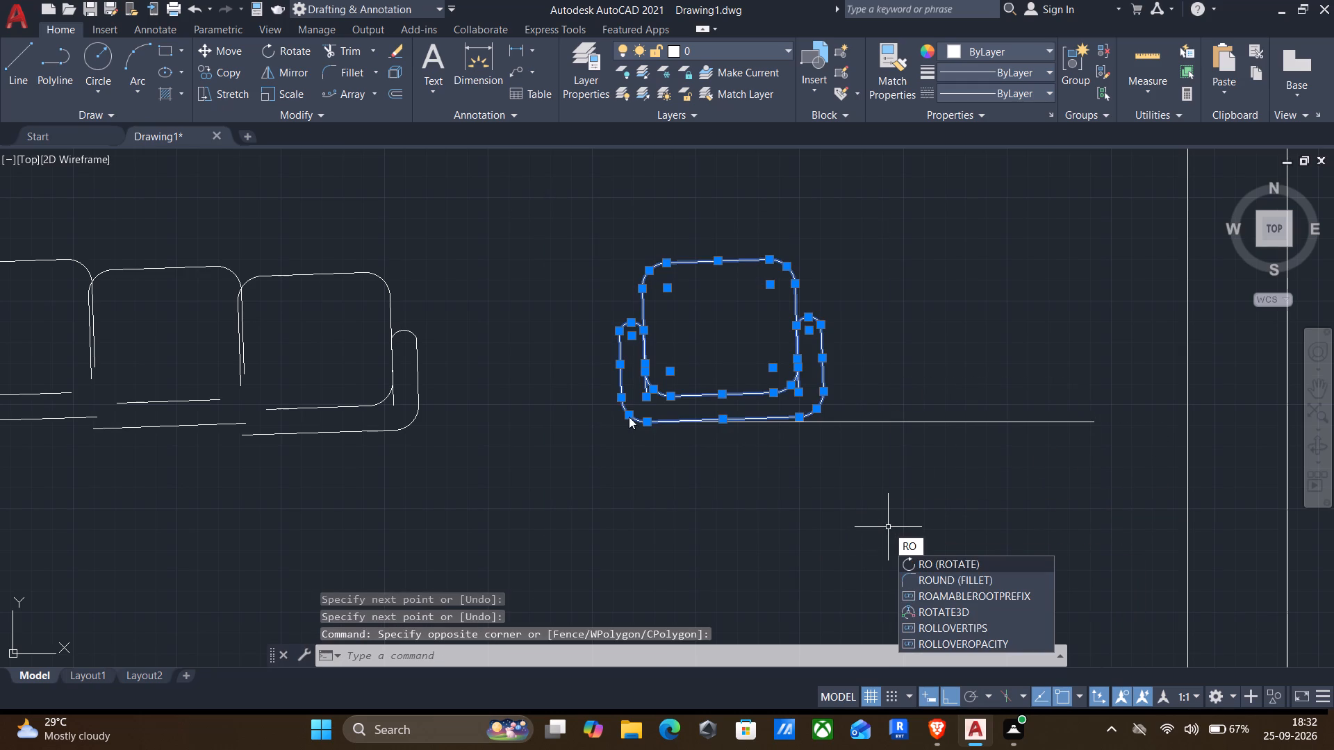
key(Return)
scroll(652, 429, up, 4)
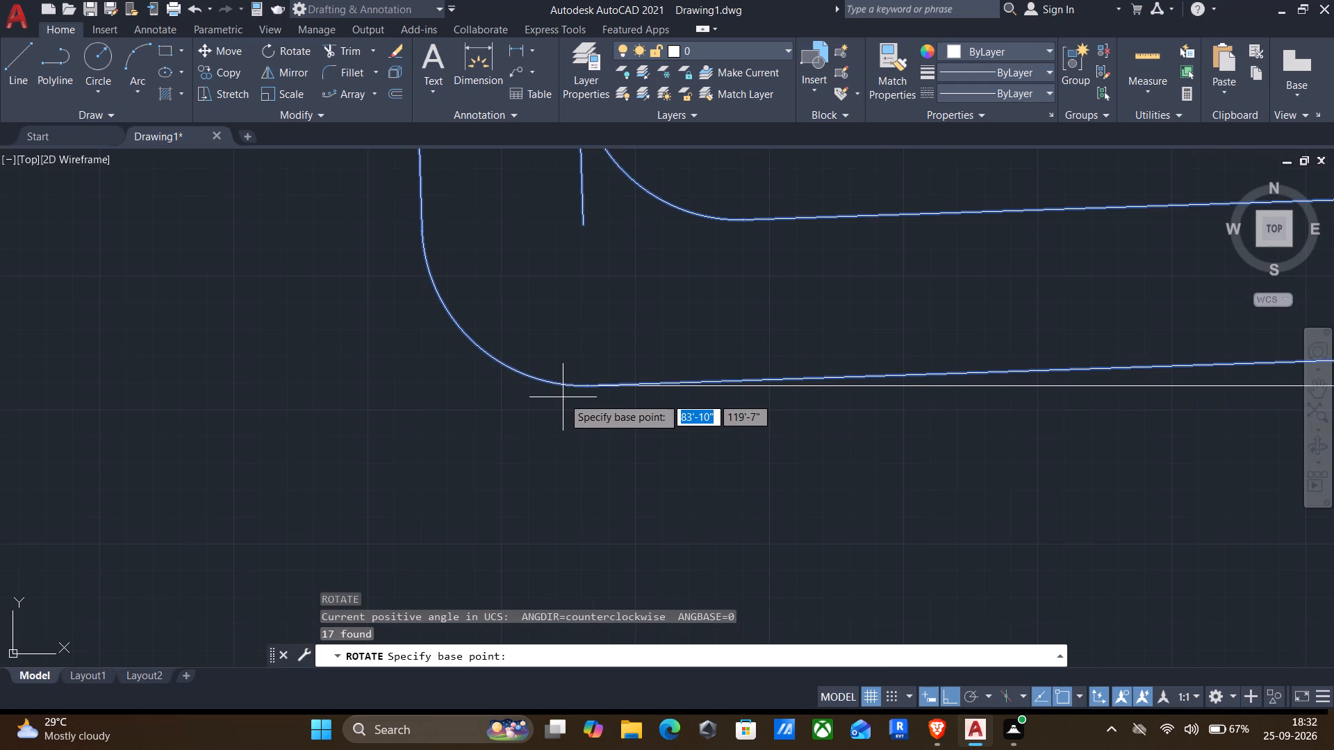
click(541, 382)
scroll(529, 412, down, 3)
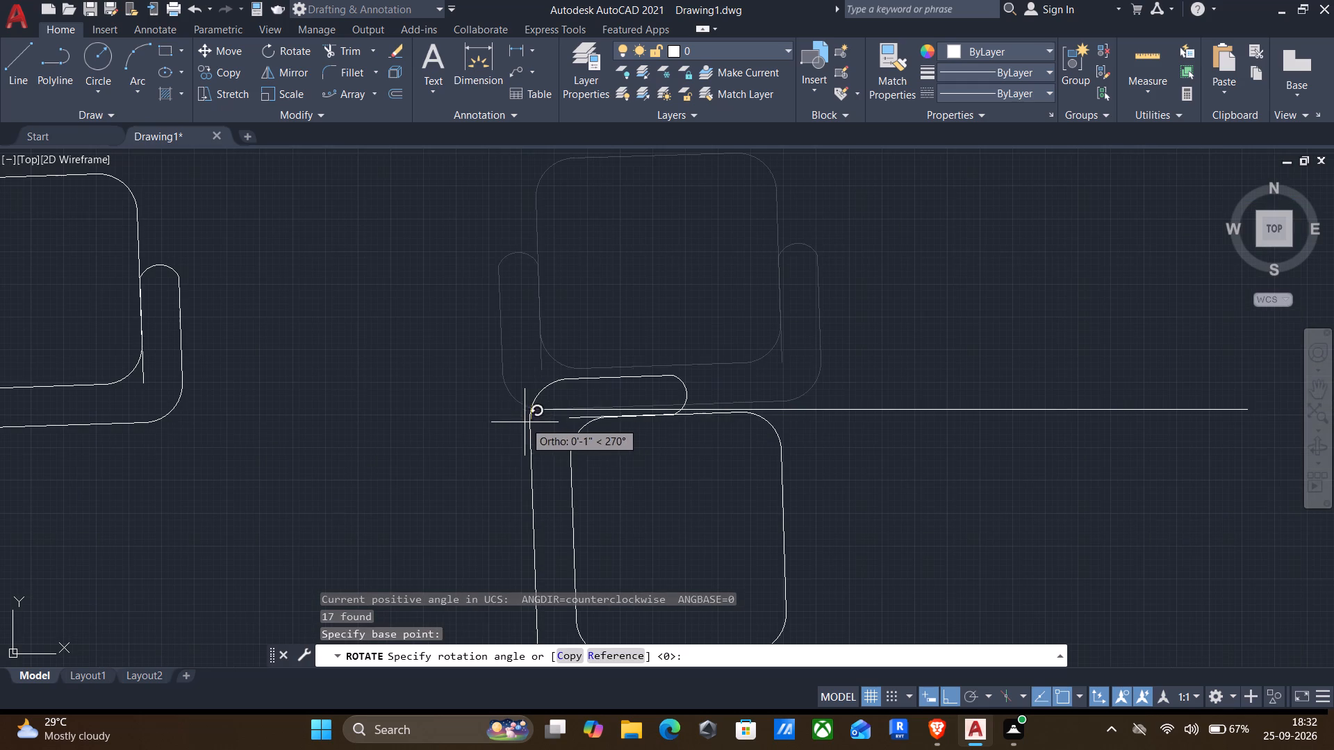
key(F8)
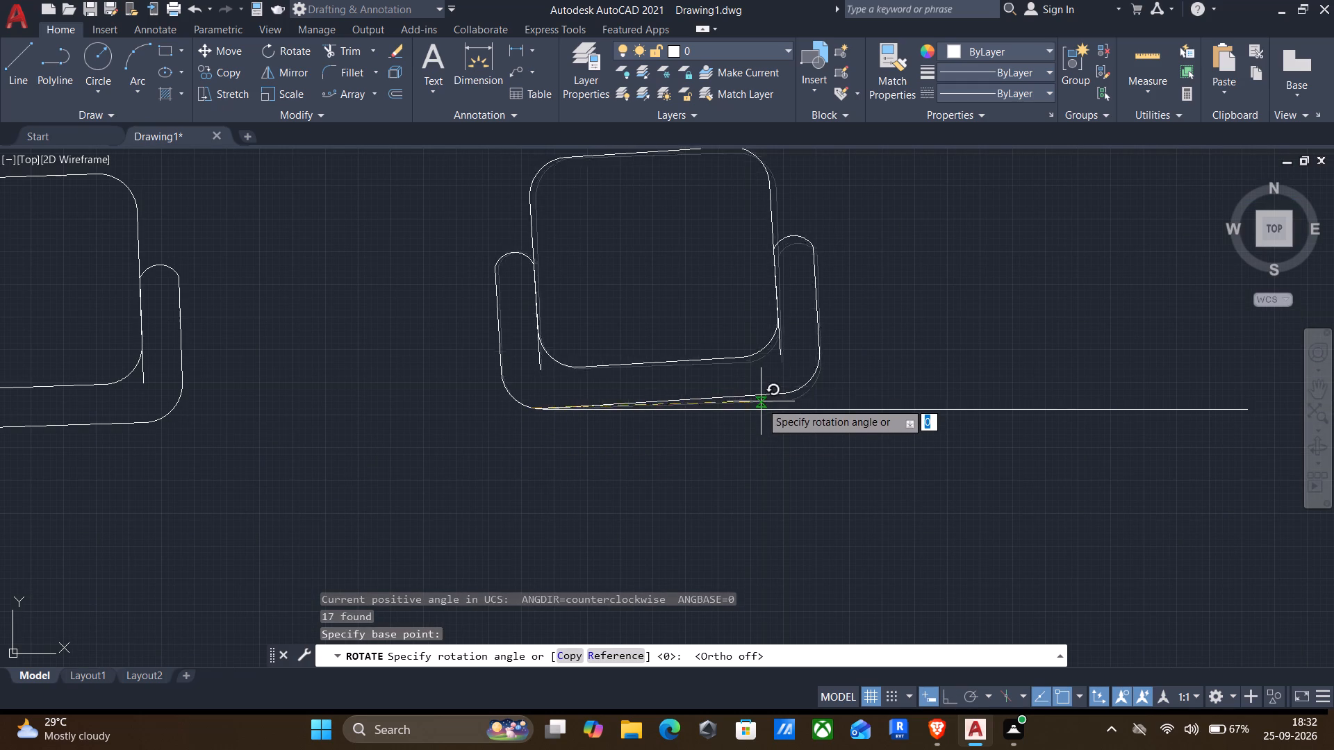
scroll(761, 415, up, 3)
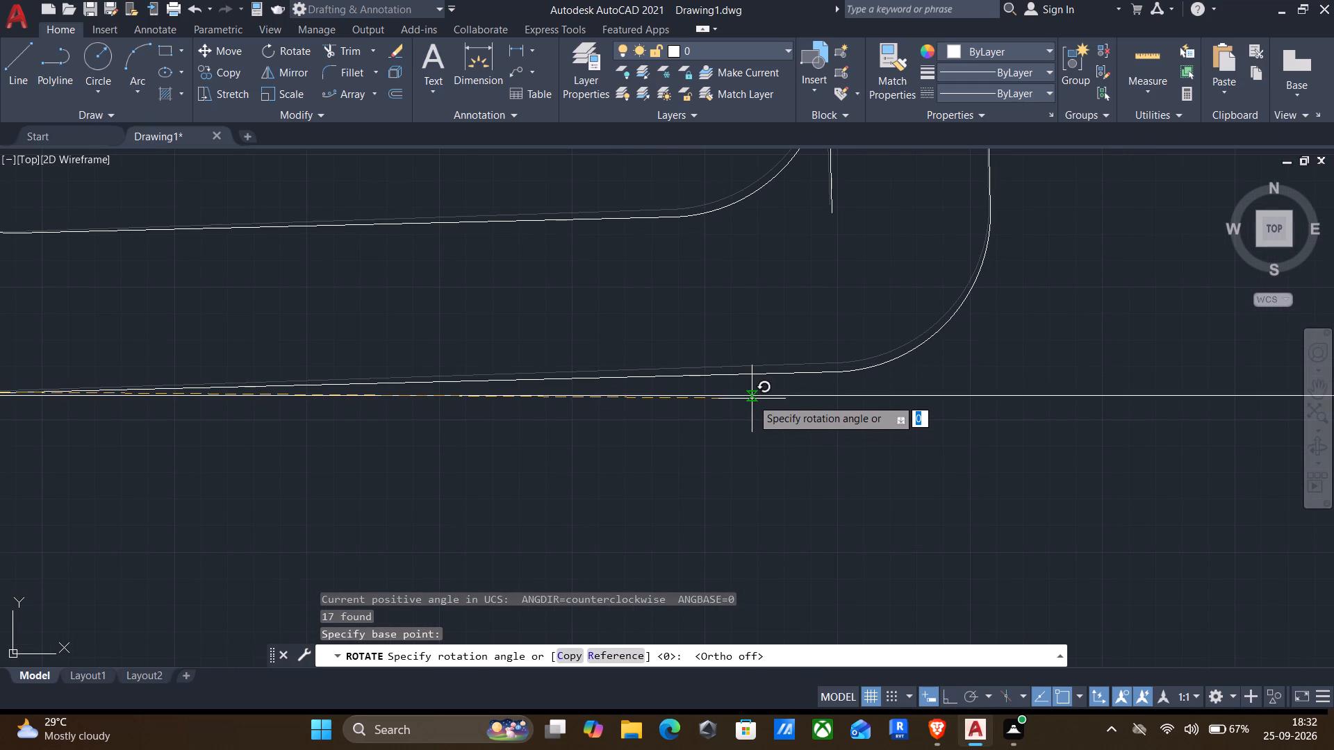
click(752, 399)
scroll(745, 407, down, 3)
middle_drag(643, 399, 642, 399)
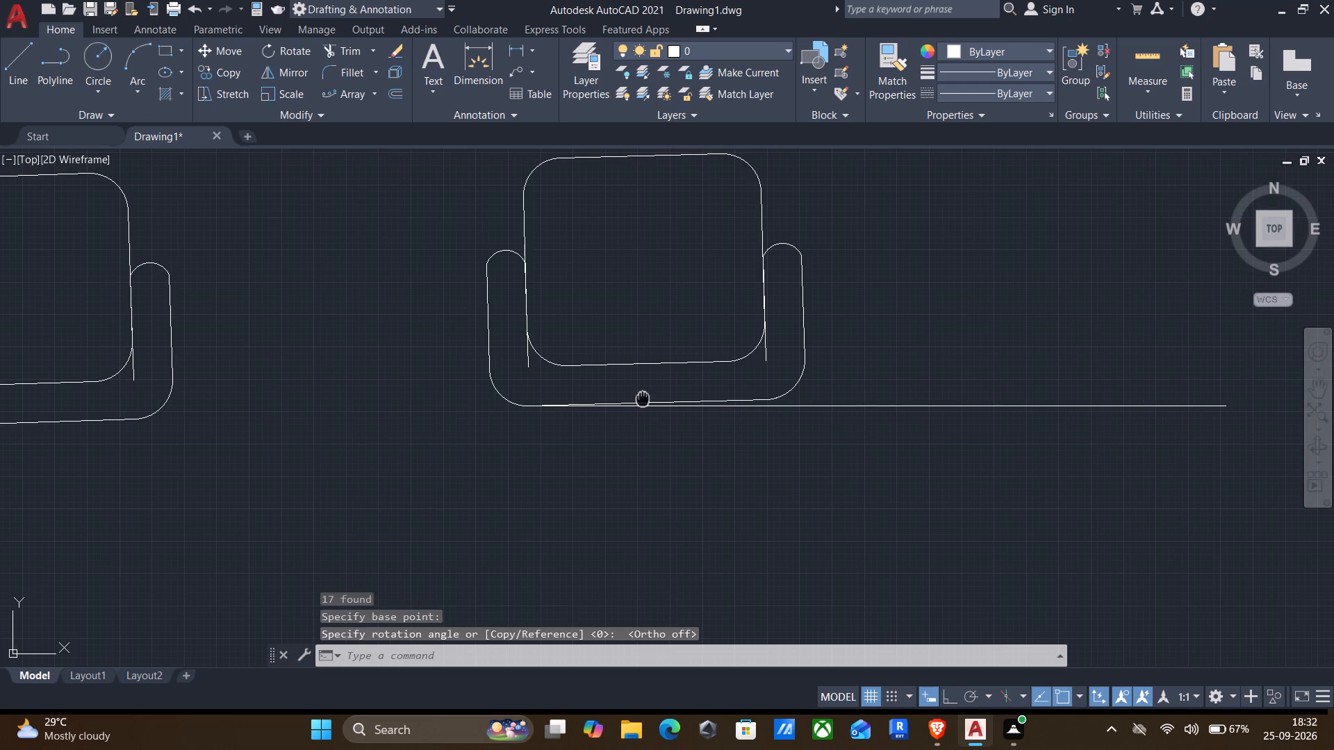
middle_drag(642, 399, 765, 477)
Align the separate armchair with the horizontal guide line using two pairs of source and destination points, without scaling it.
key(a)
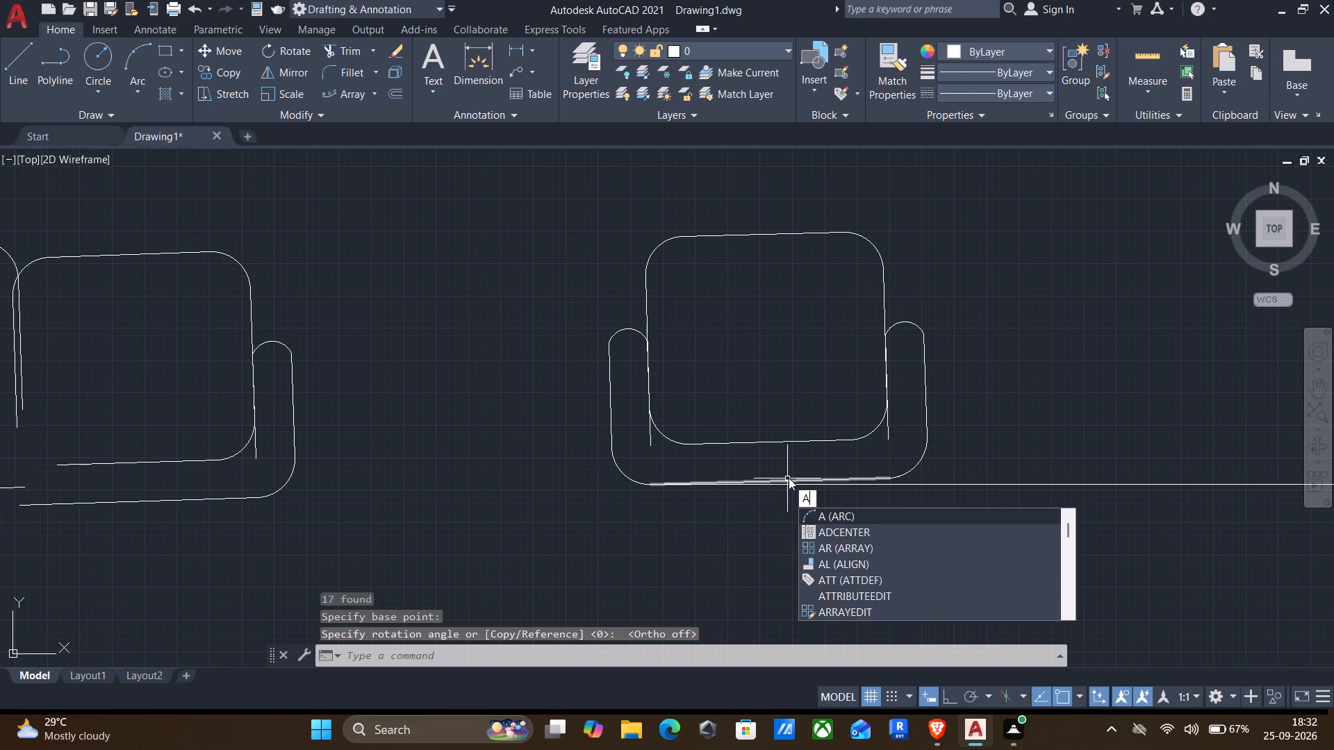
text(lif)
key(BackSpace)
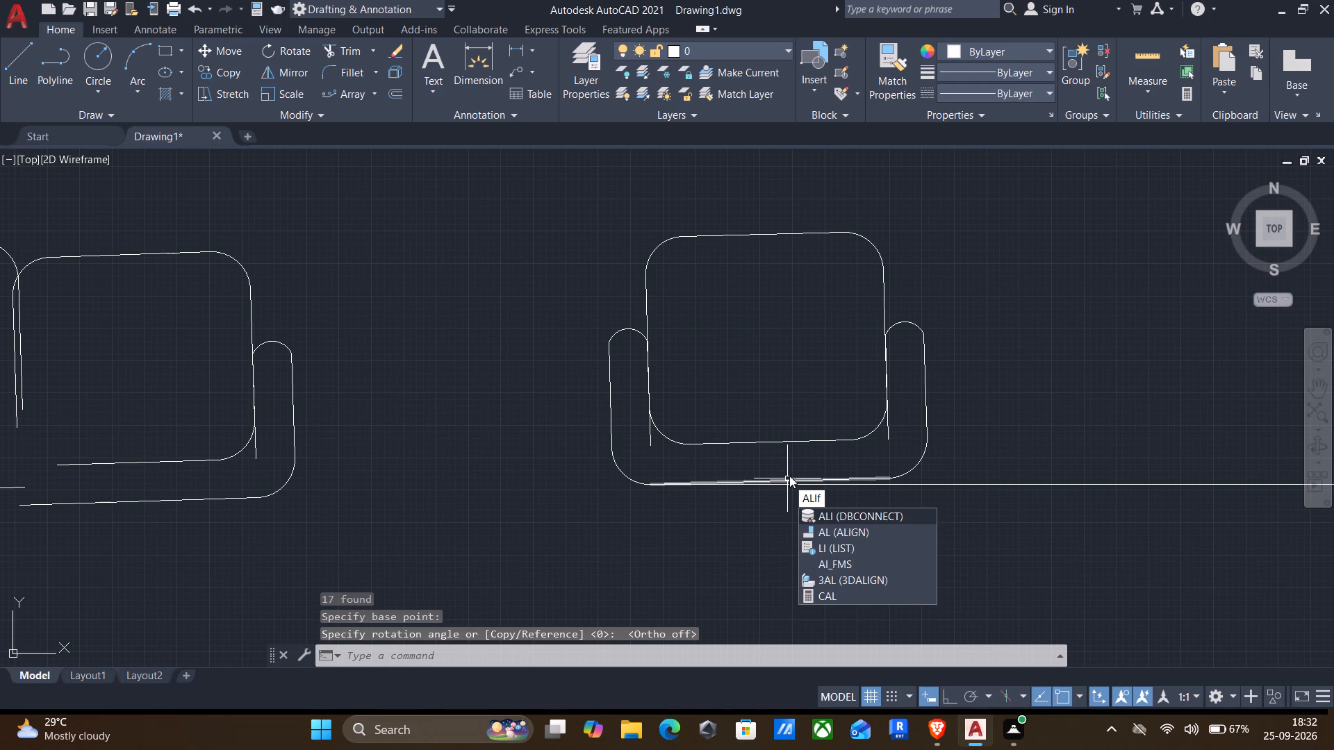
text(gn)
key(Return)
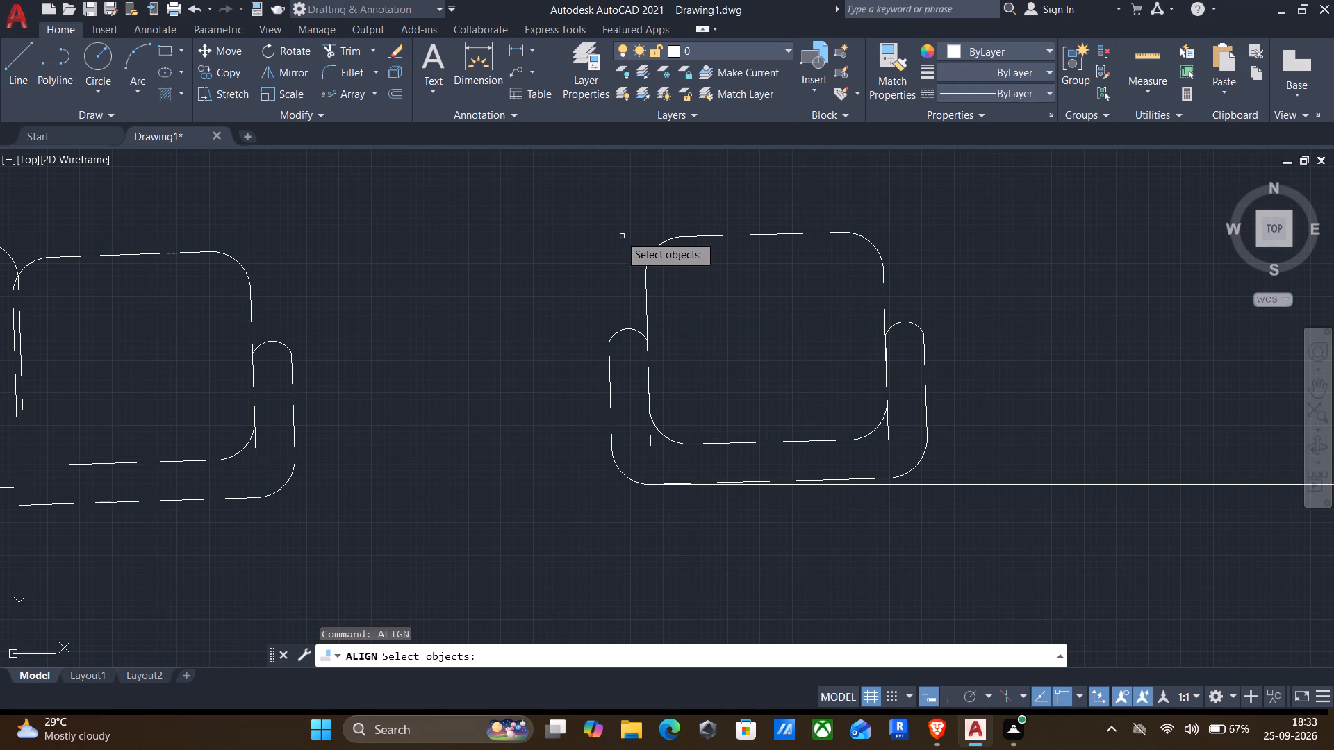
drag(530, 185, 541, 194)
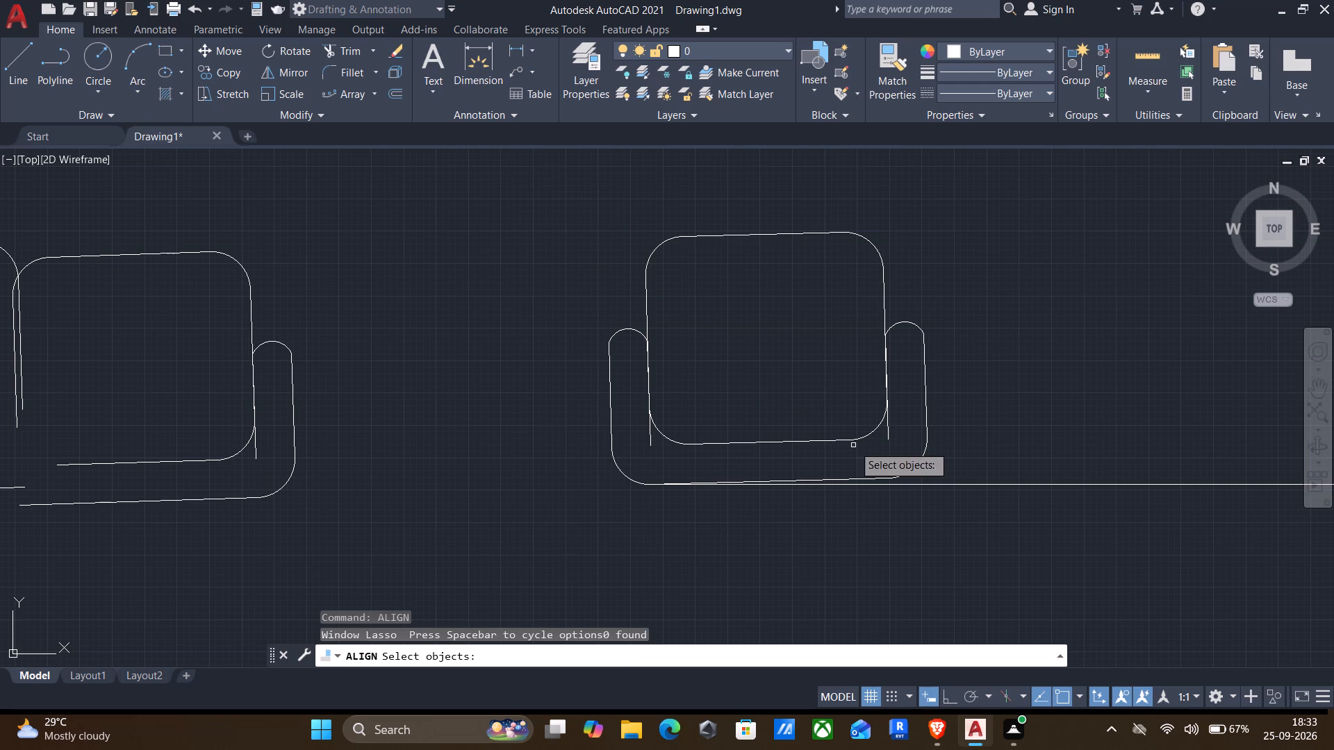
click(579, 170)
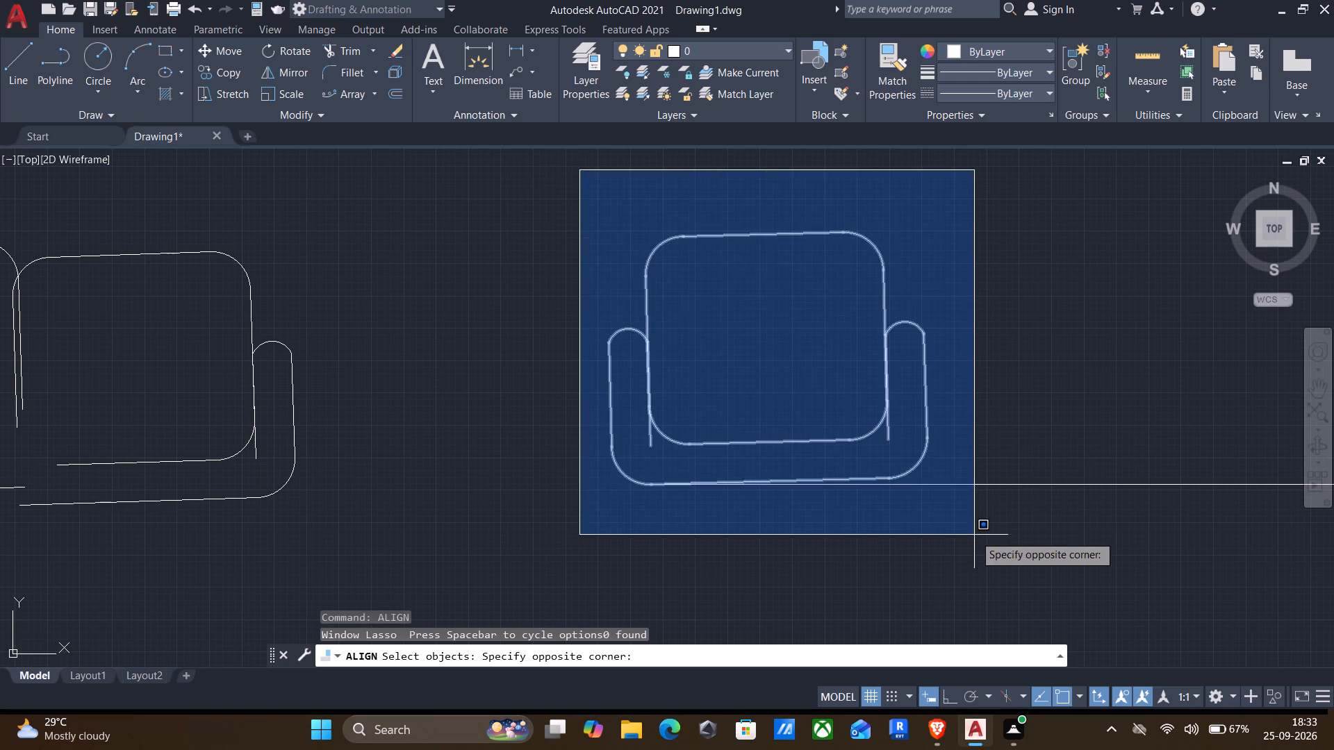
click(974, 535)
key(Return)
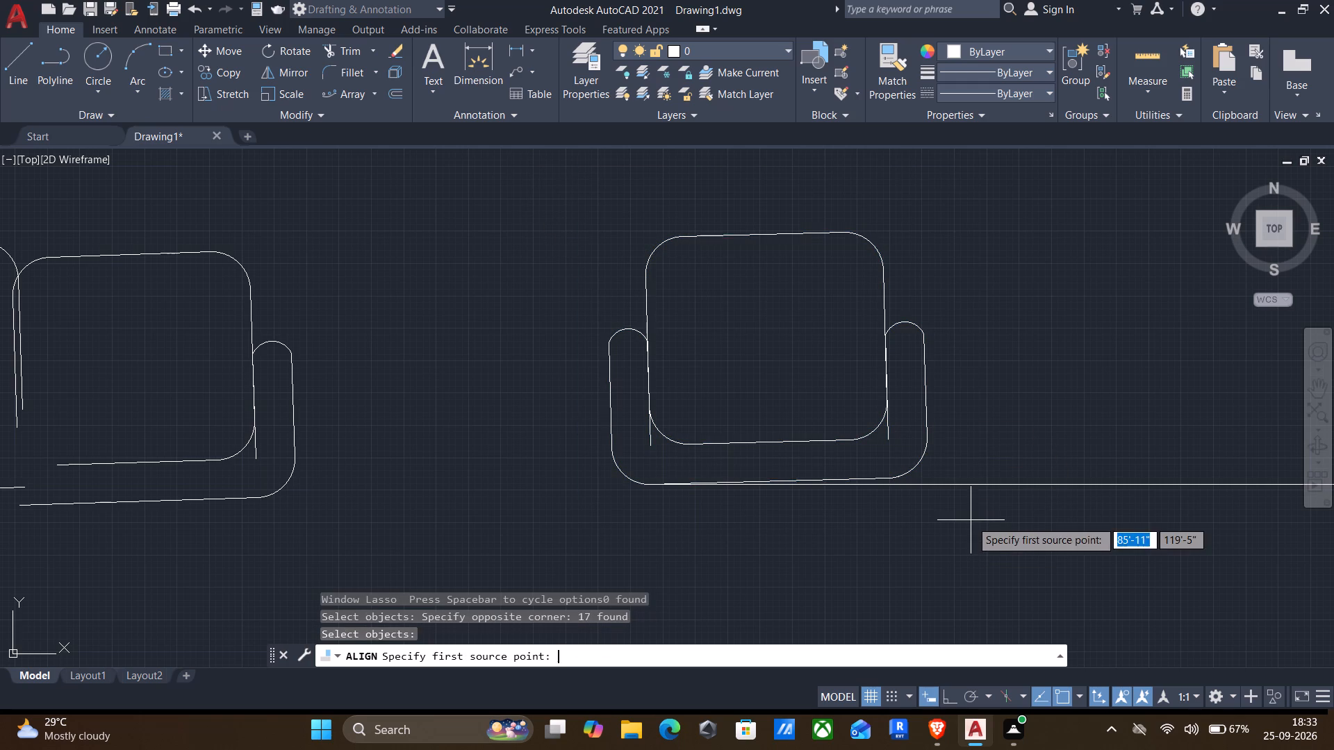
click(1000, 483)
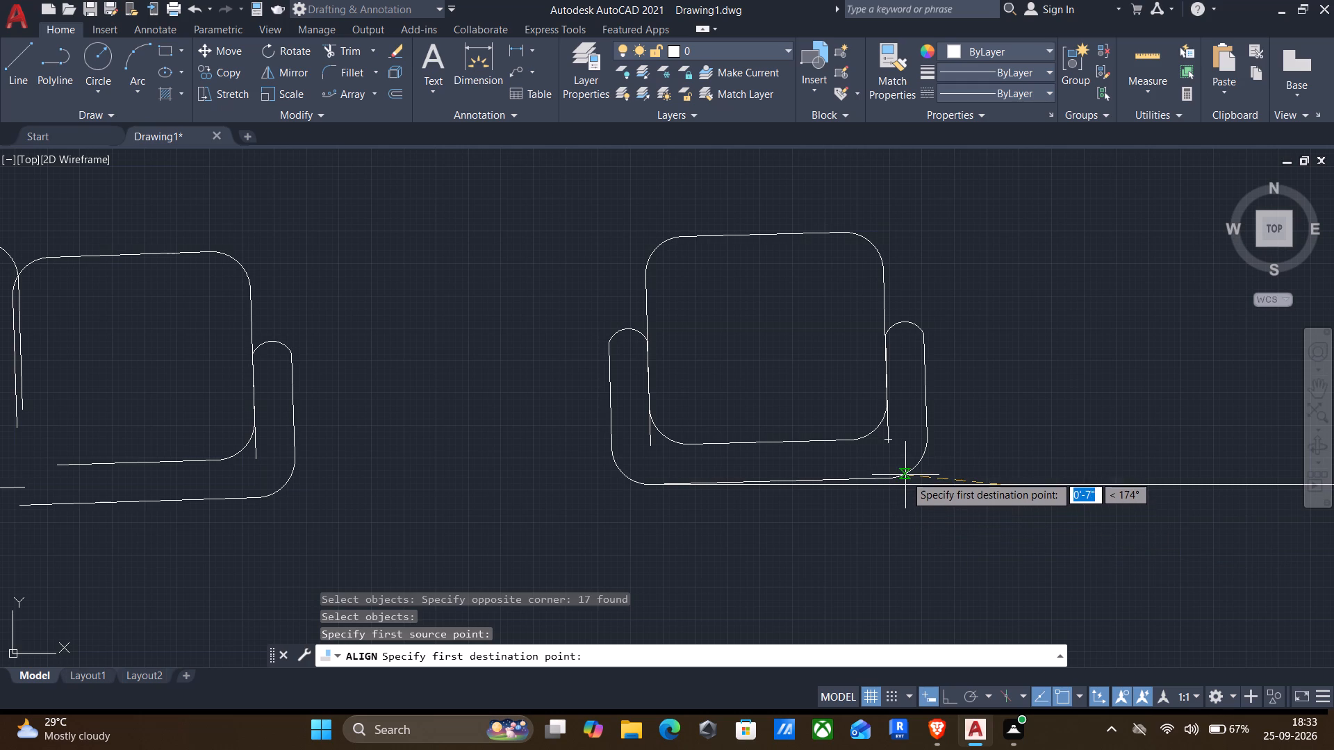
click(905, 474)
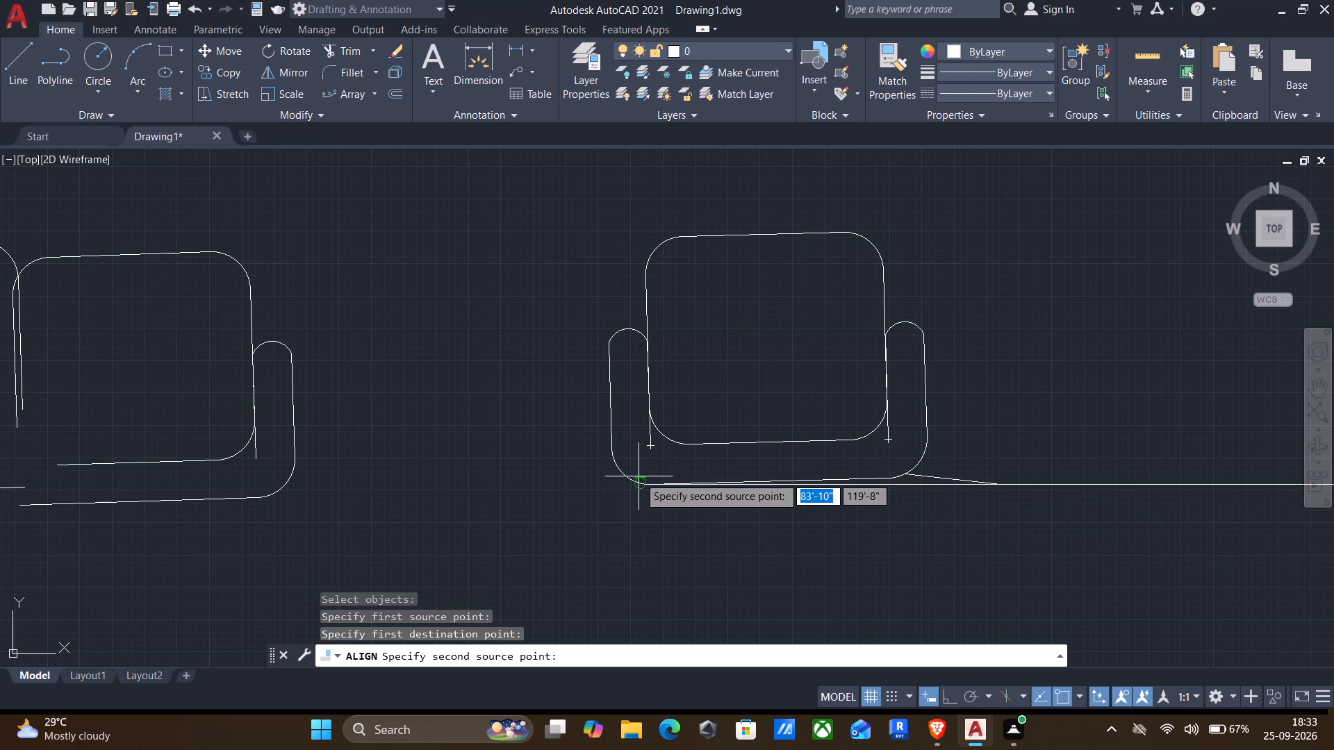
click(652, 487)
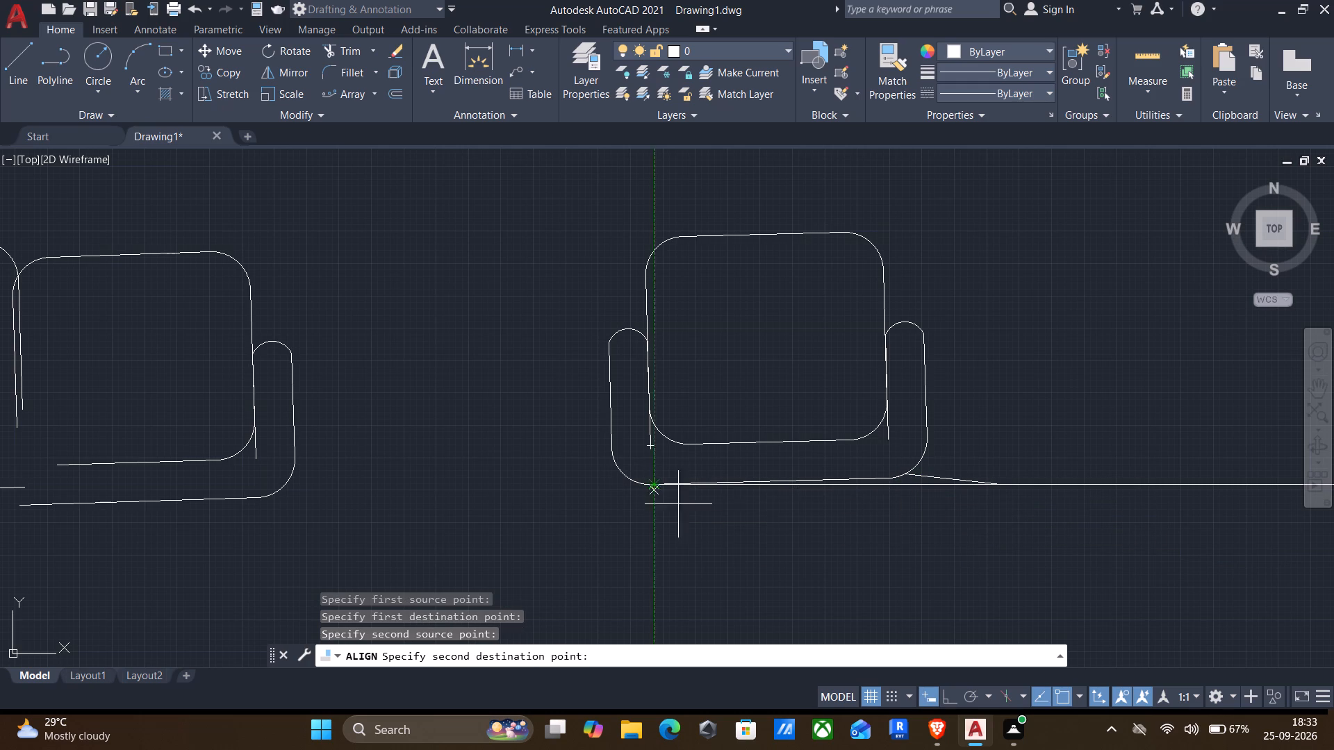
scroll(816, 541, down, 2)
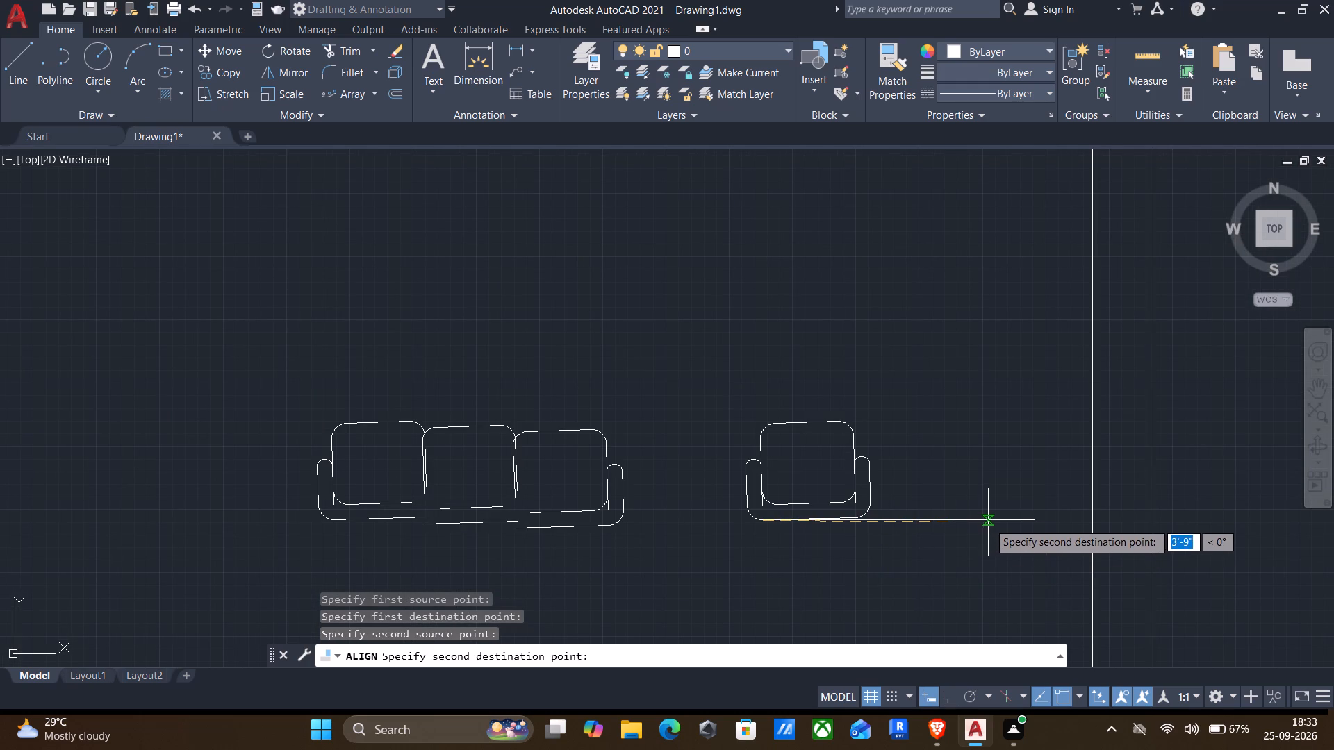
click(988, 521)
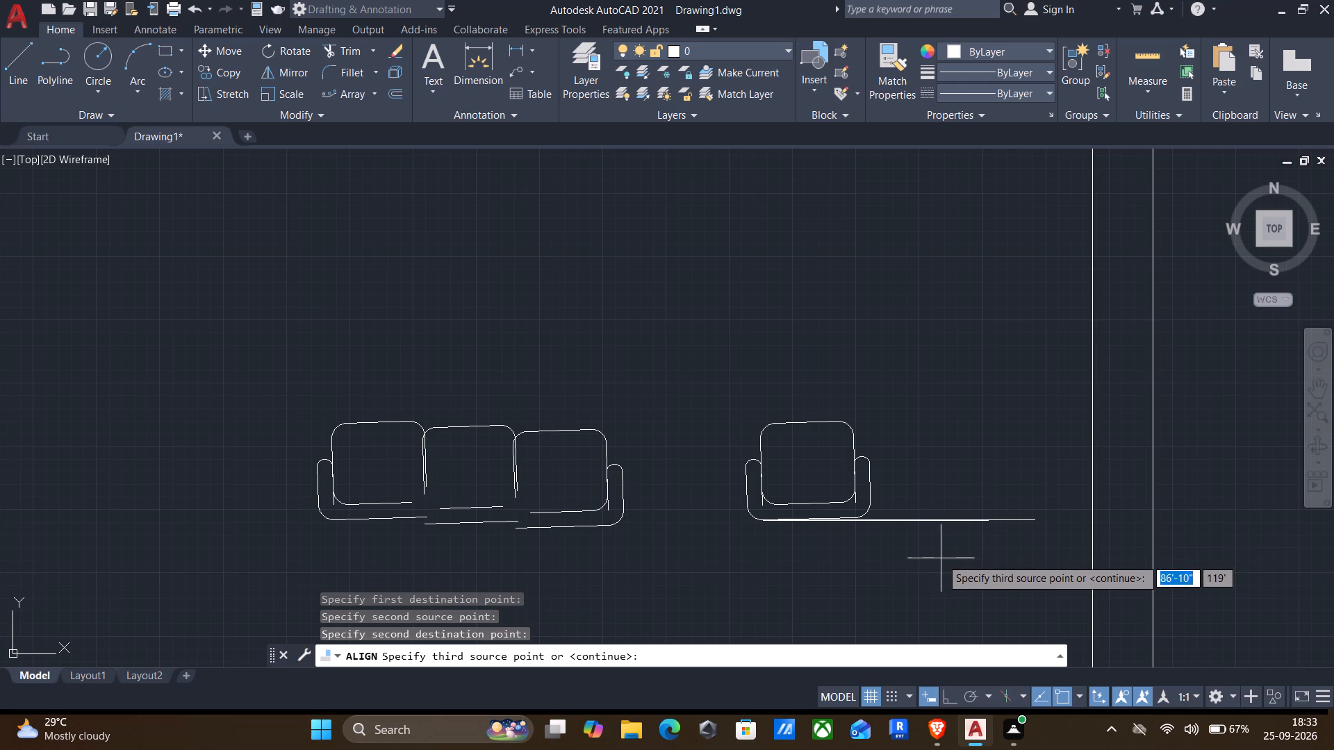
key(Return)
key(Return)
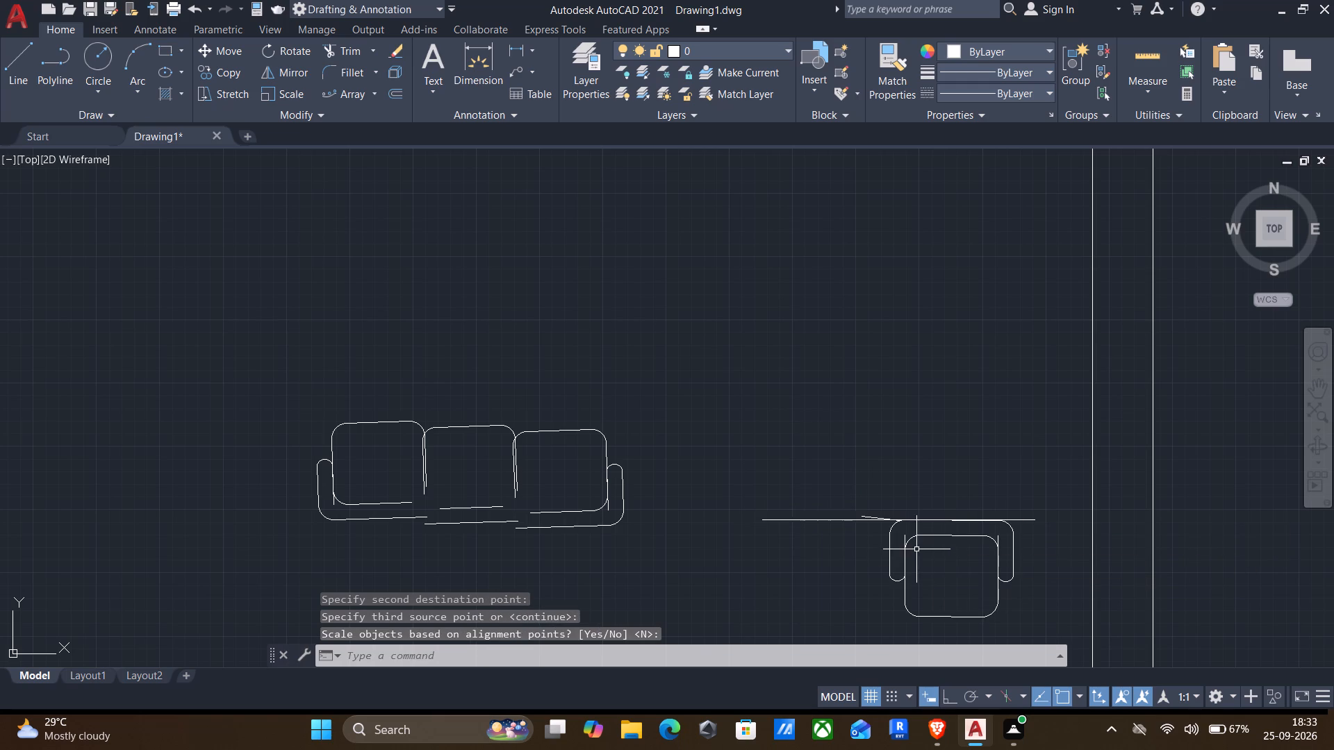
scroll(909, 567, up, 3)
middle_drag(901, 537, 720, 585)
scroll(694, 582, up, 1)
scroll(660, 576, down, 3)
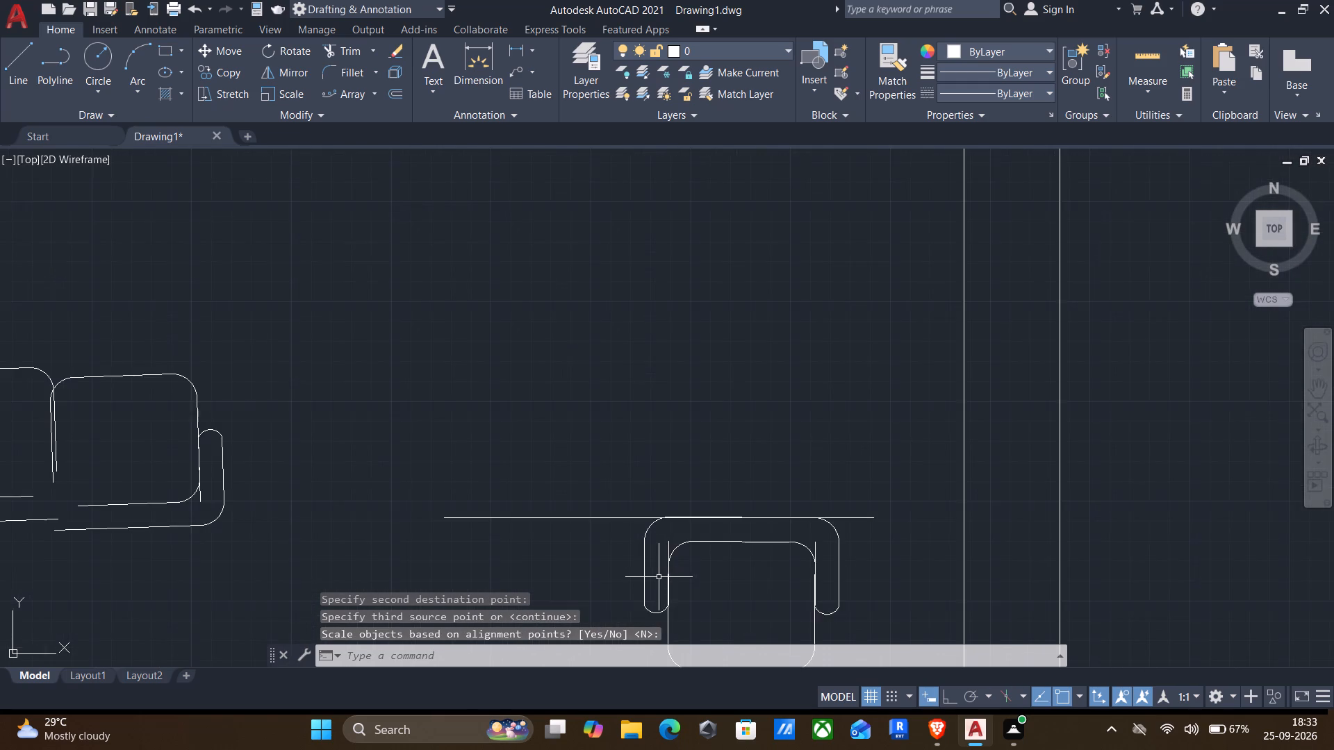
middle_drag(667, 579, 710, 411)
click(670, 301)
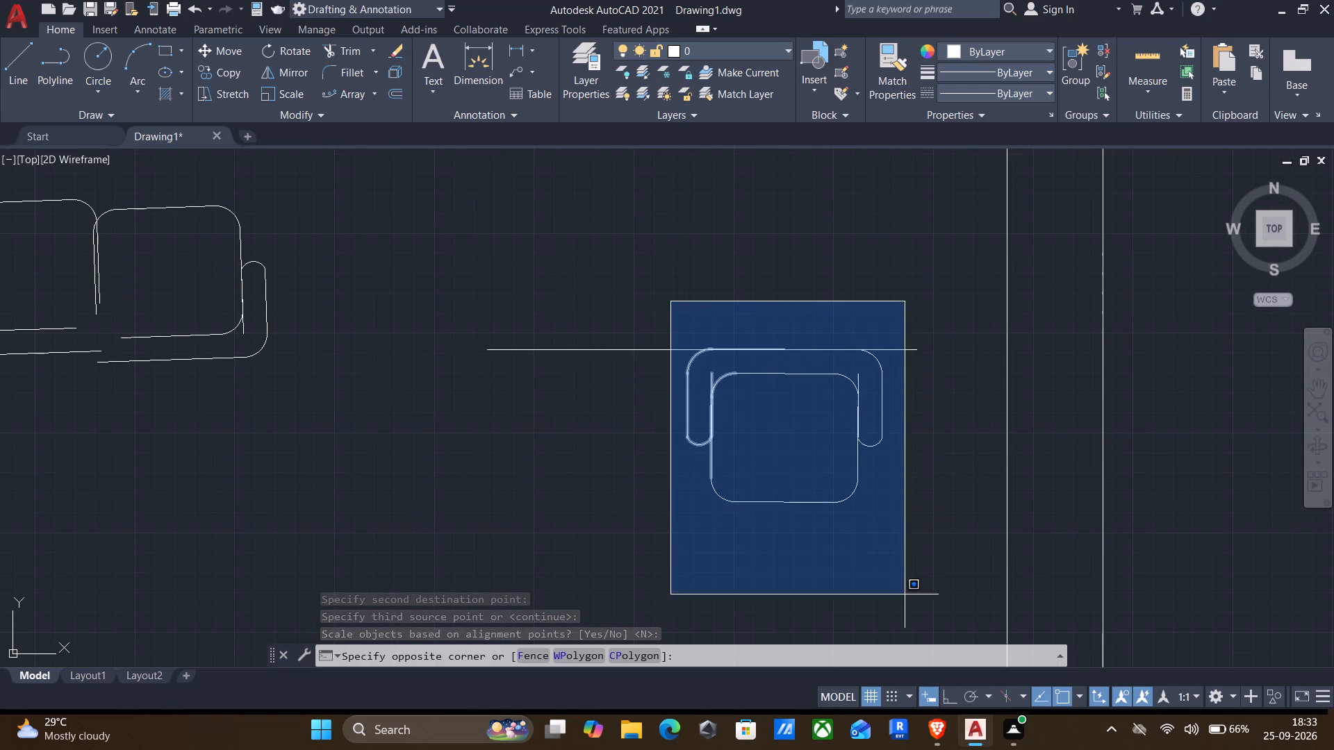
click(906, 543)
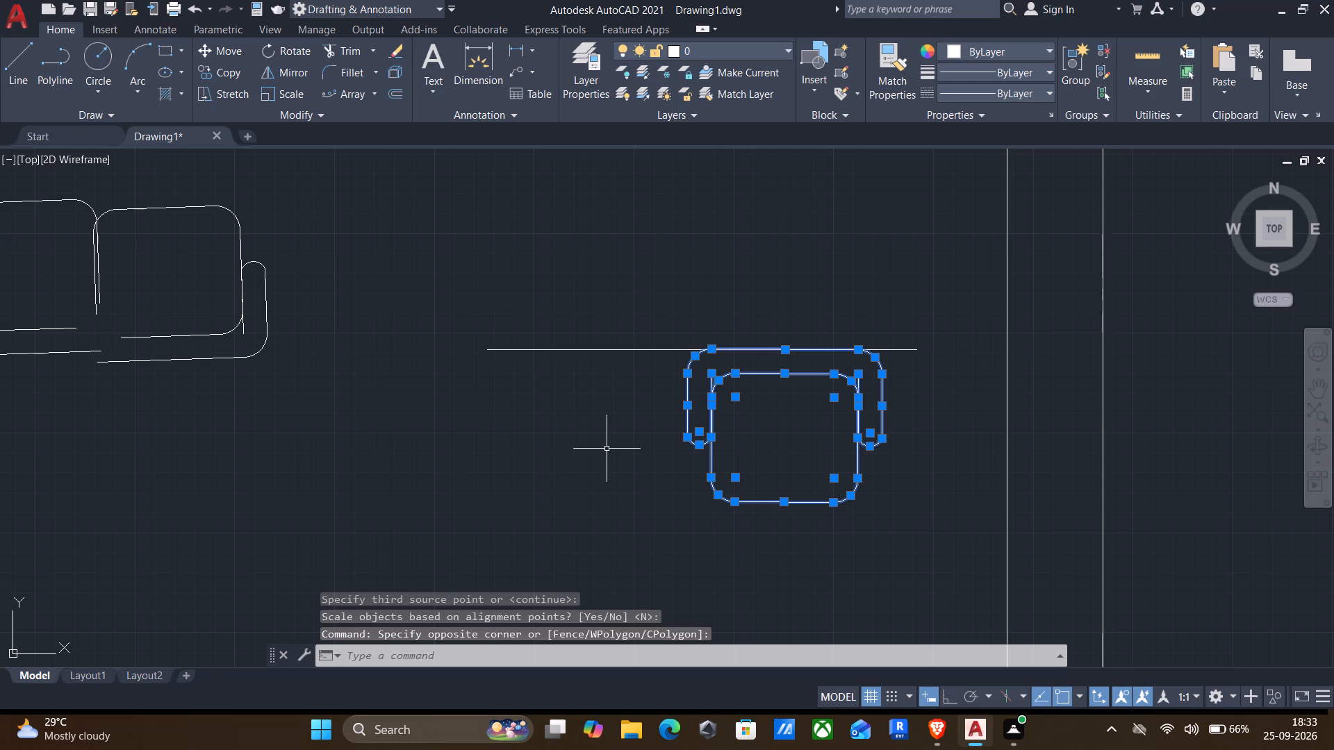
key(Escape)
Erase the horizontal guide line along the armchair's back edge.
drag(598, 437, 584, 387)
click(545, 333)
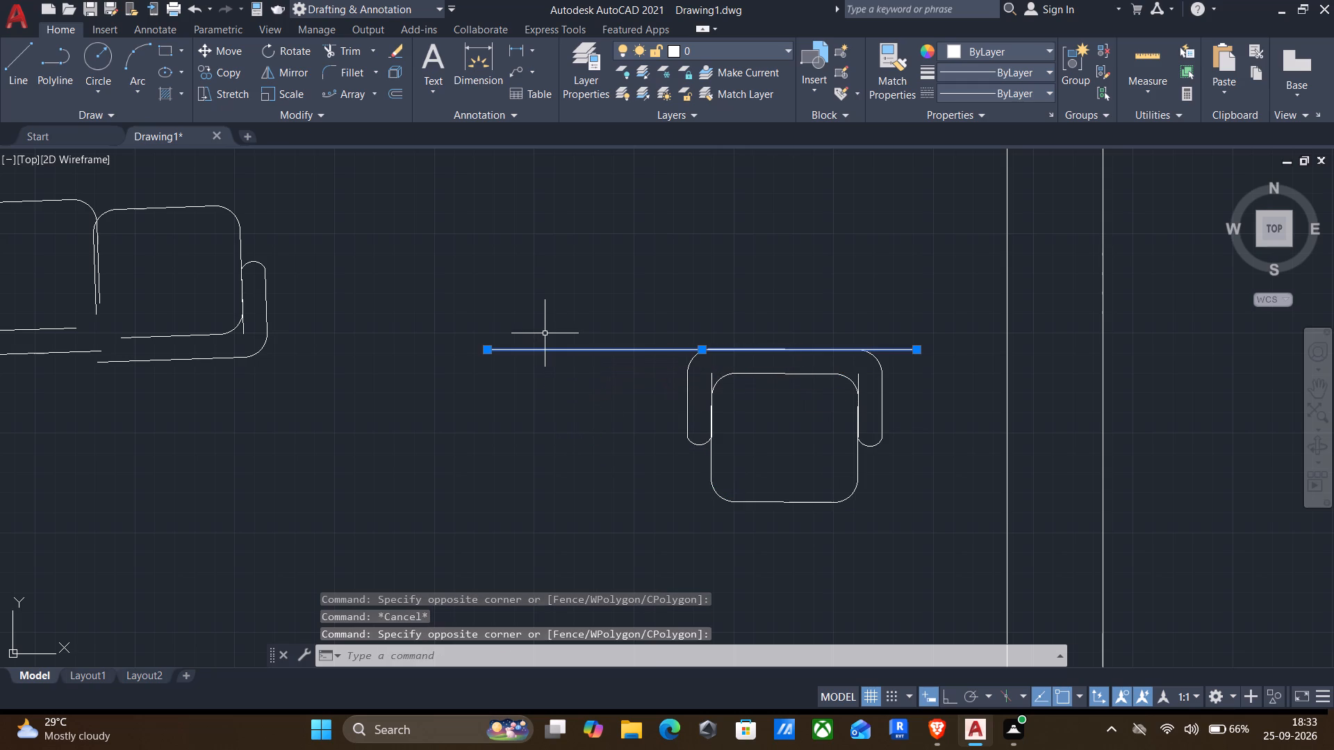
key(Pause)
key(Delete)
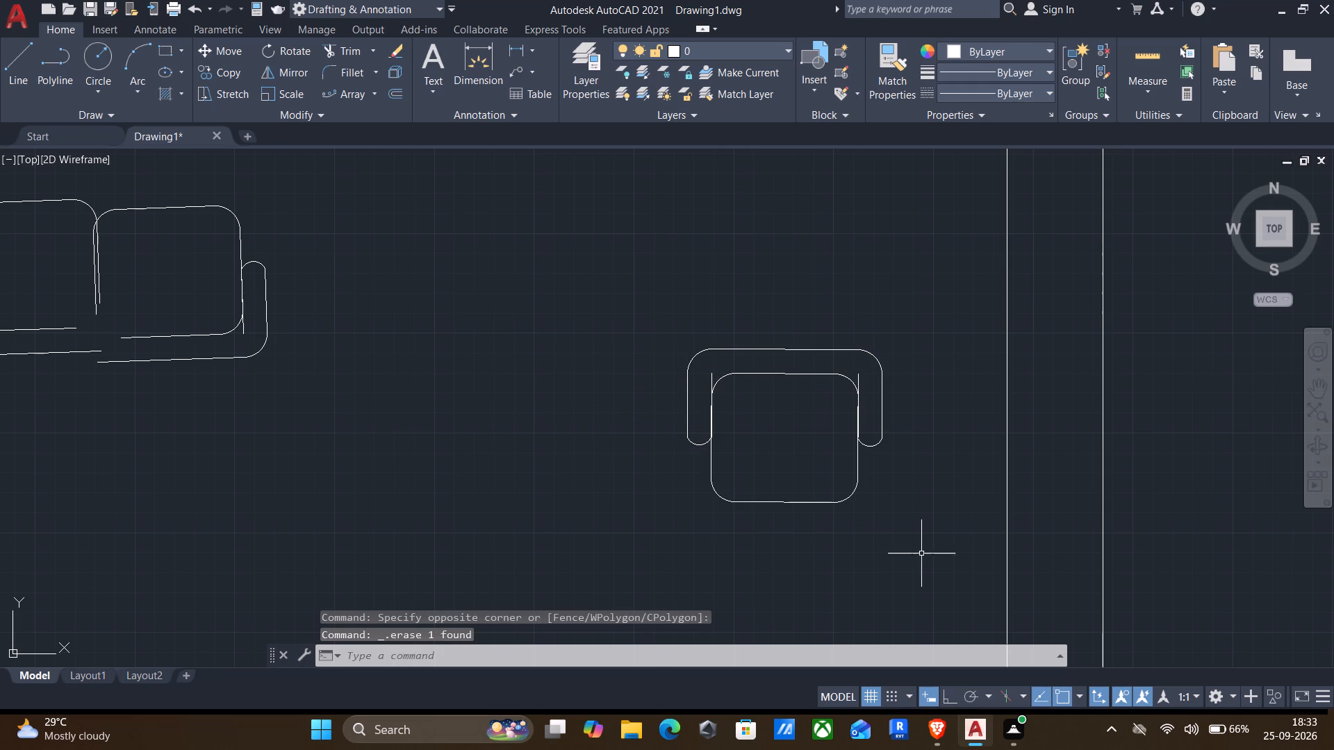
Copy the straightened armchair about 1'-6" horizontally to its left with ortho on, so the two seats adjoin.
click(924, 557)
click(658, 303)
key(c)
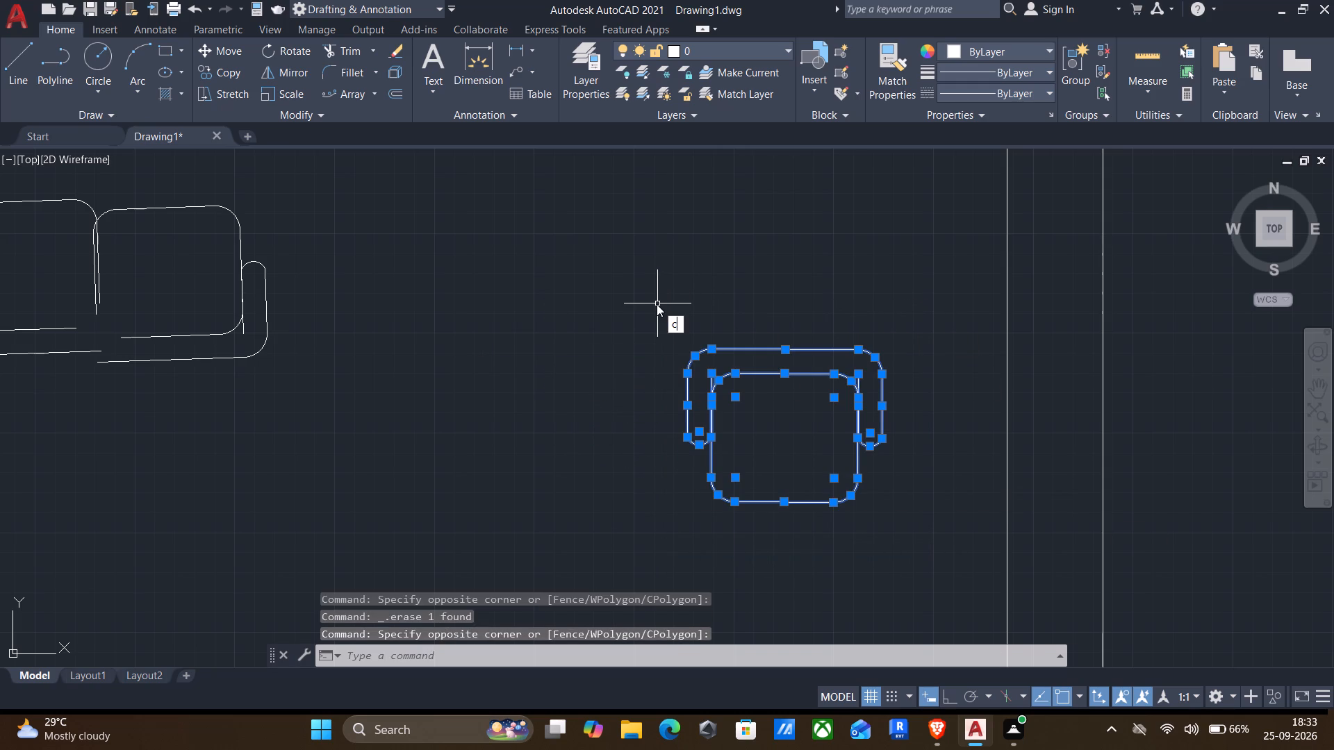
key(o)
key(Return)
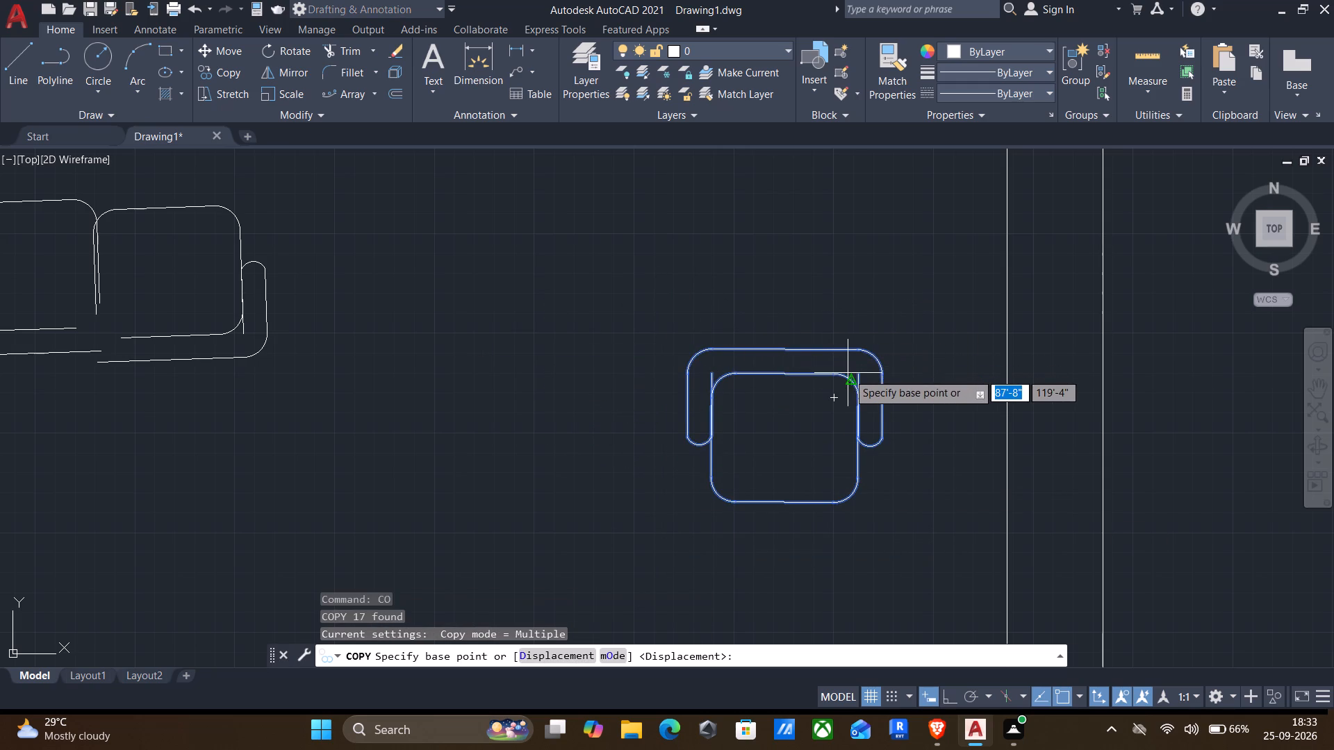
click(858, 378)
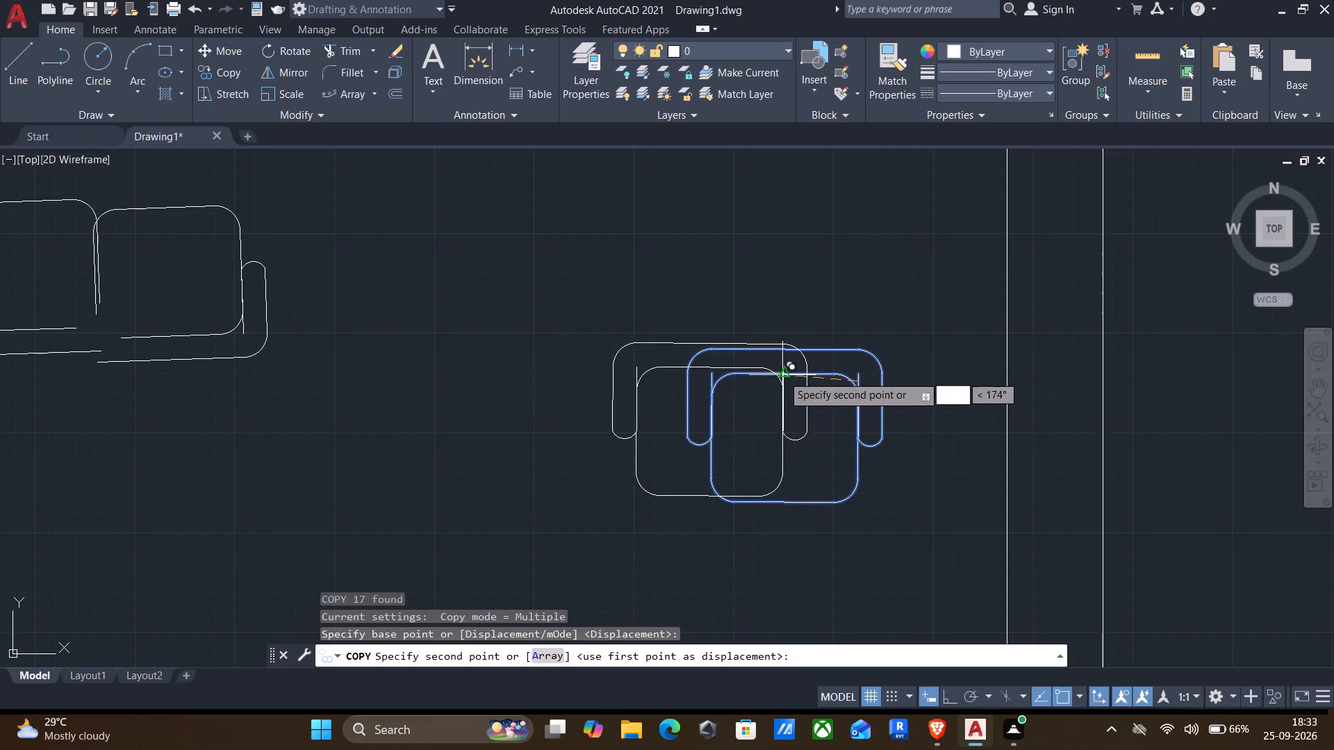
key(F8)
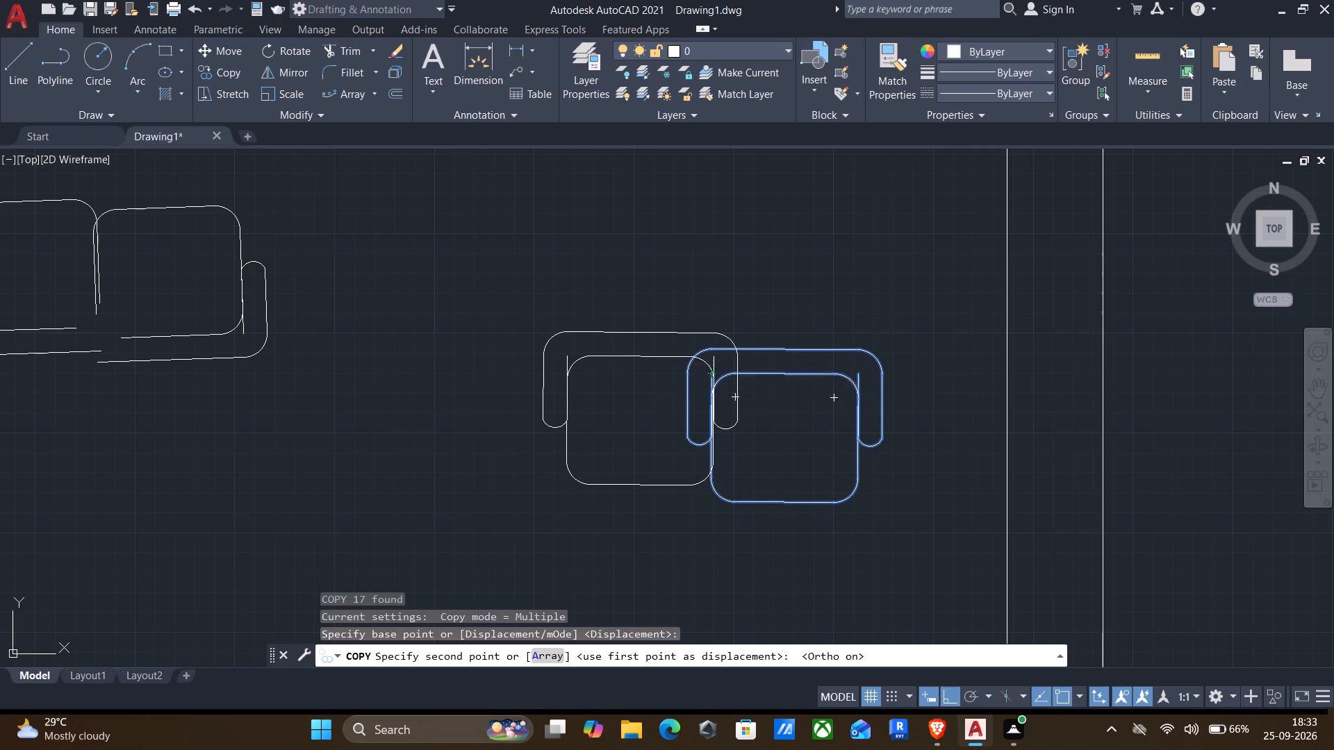
scroll(713, 356, up, 4)
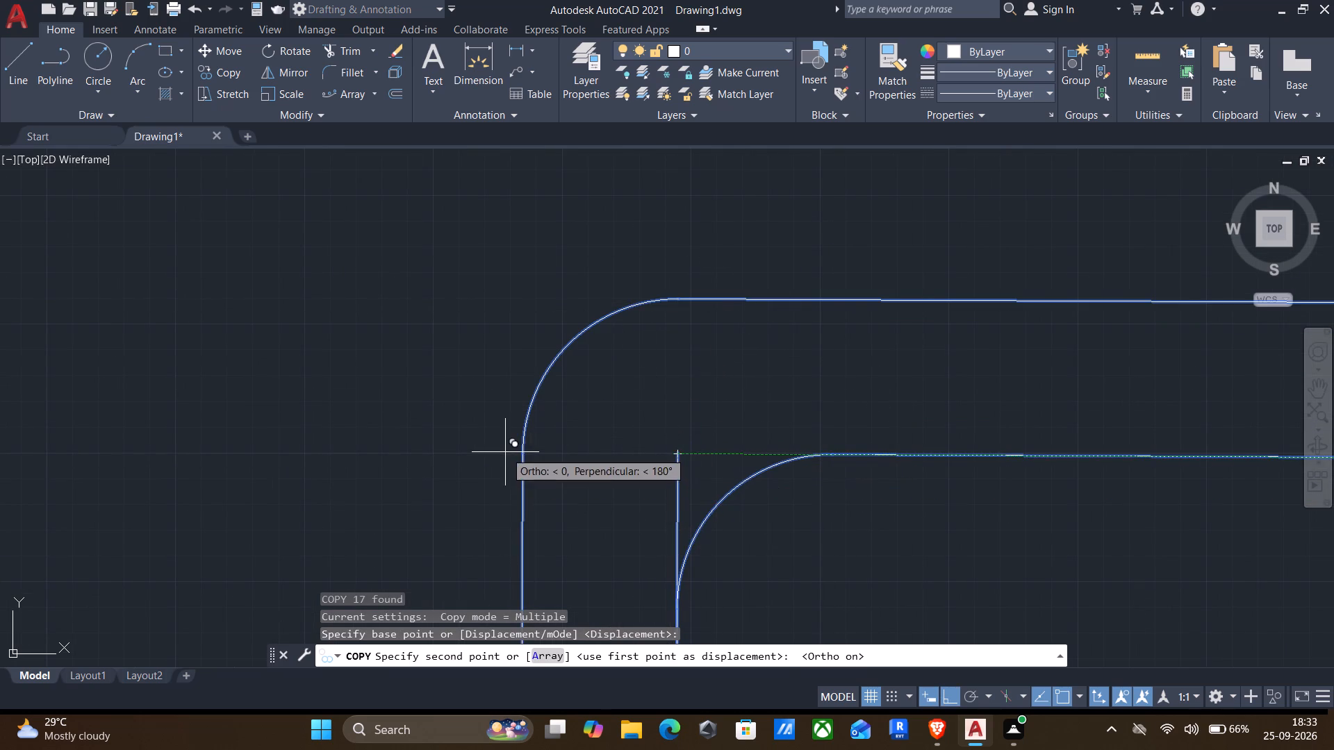
scroll(764, 466, down, 3)
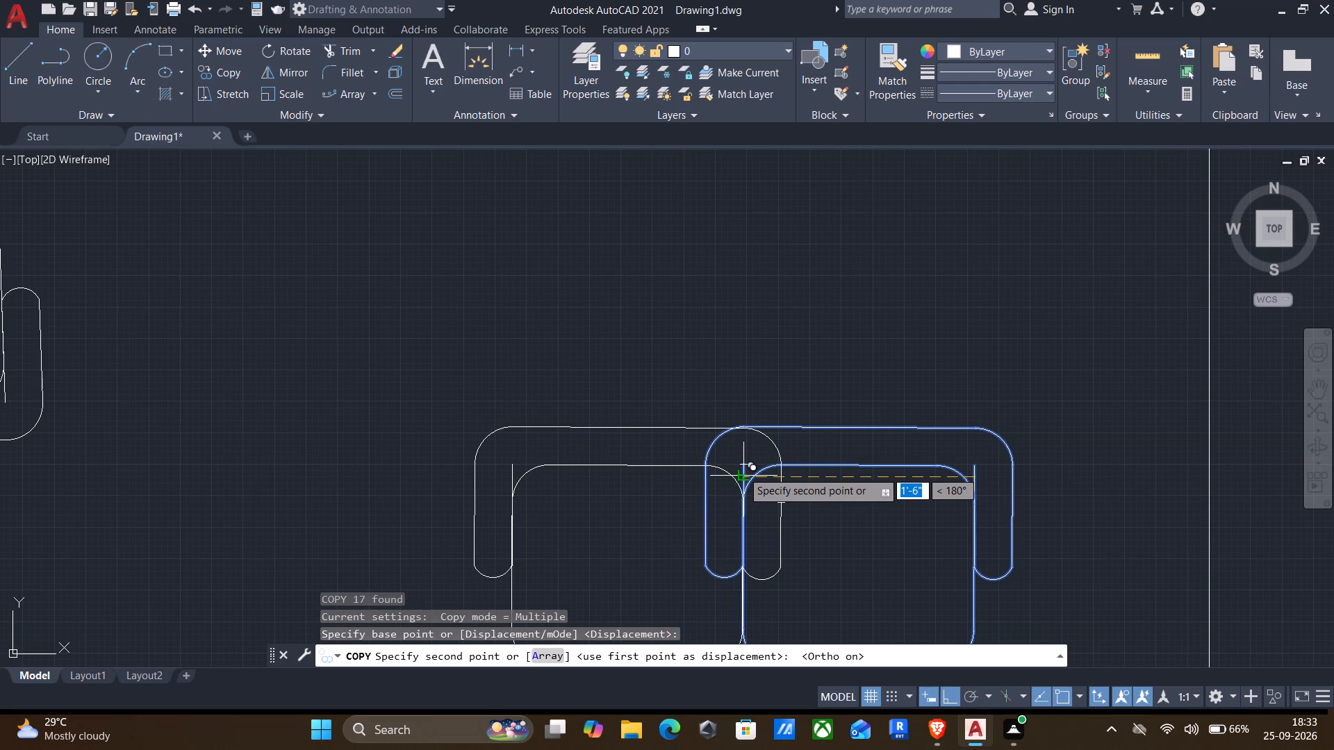
click(743, 471)
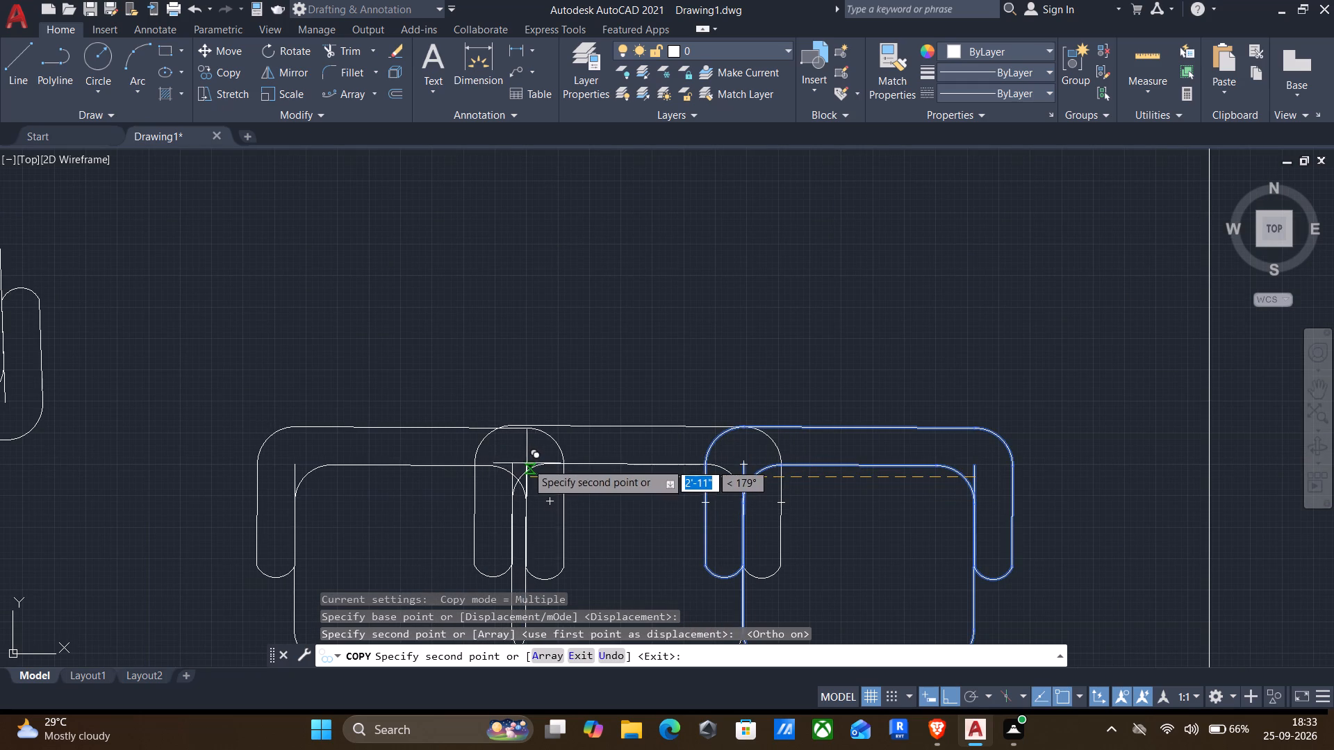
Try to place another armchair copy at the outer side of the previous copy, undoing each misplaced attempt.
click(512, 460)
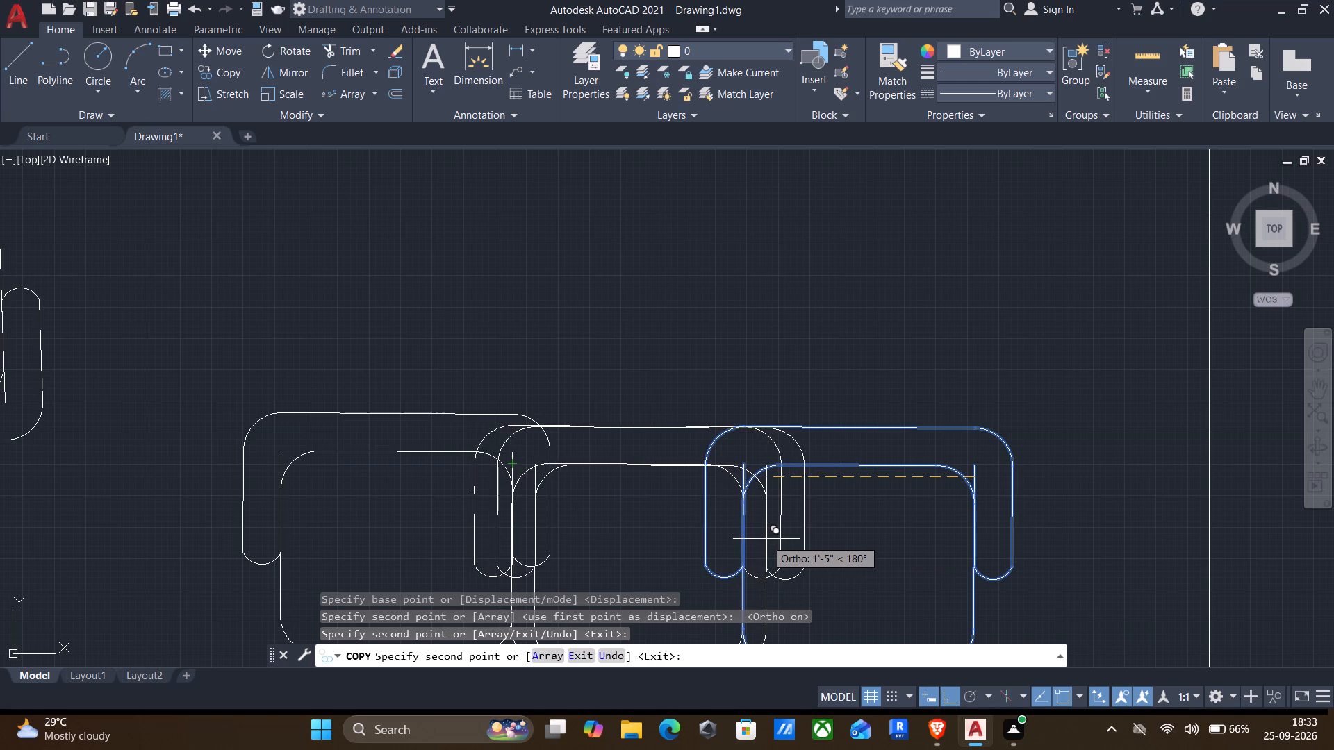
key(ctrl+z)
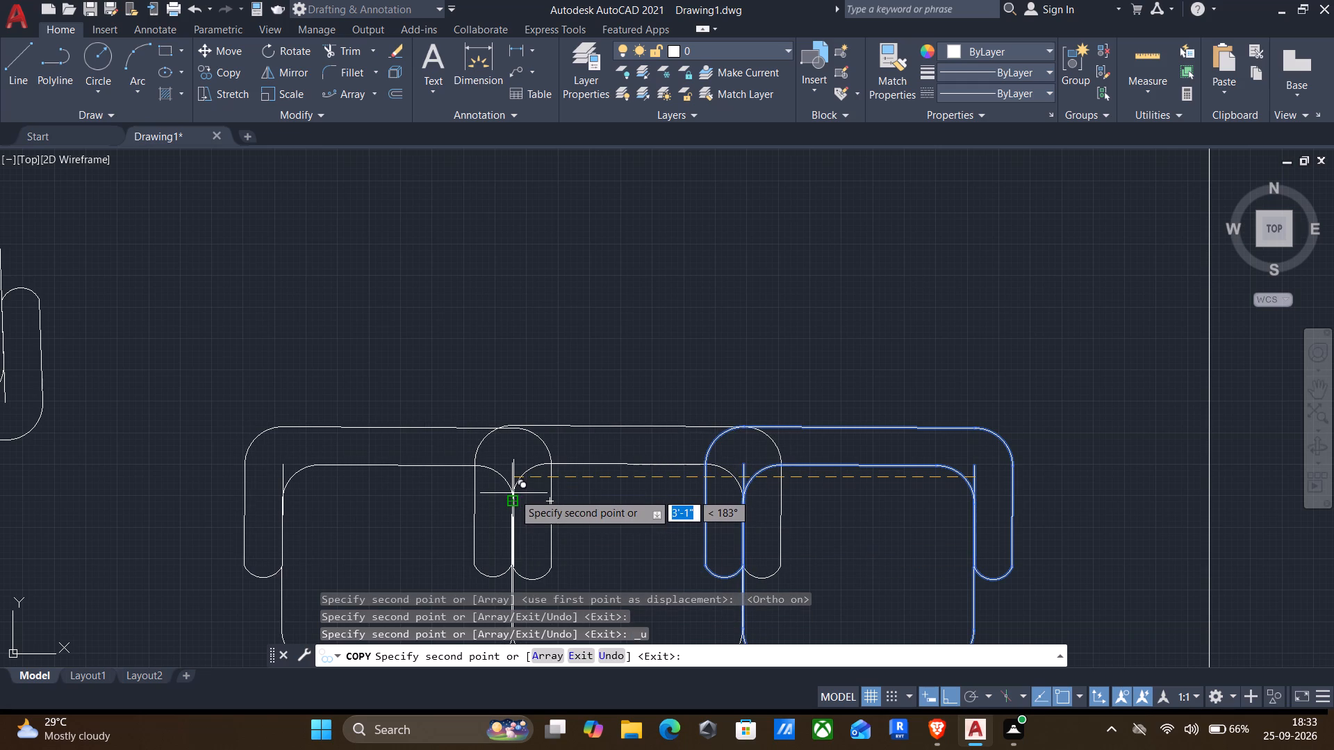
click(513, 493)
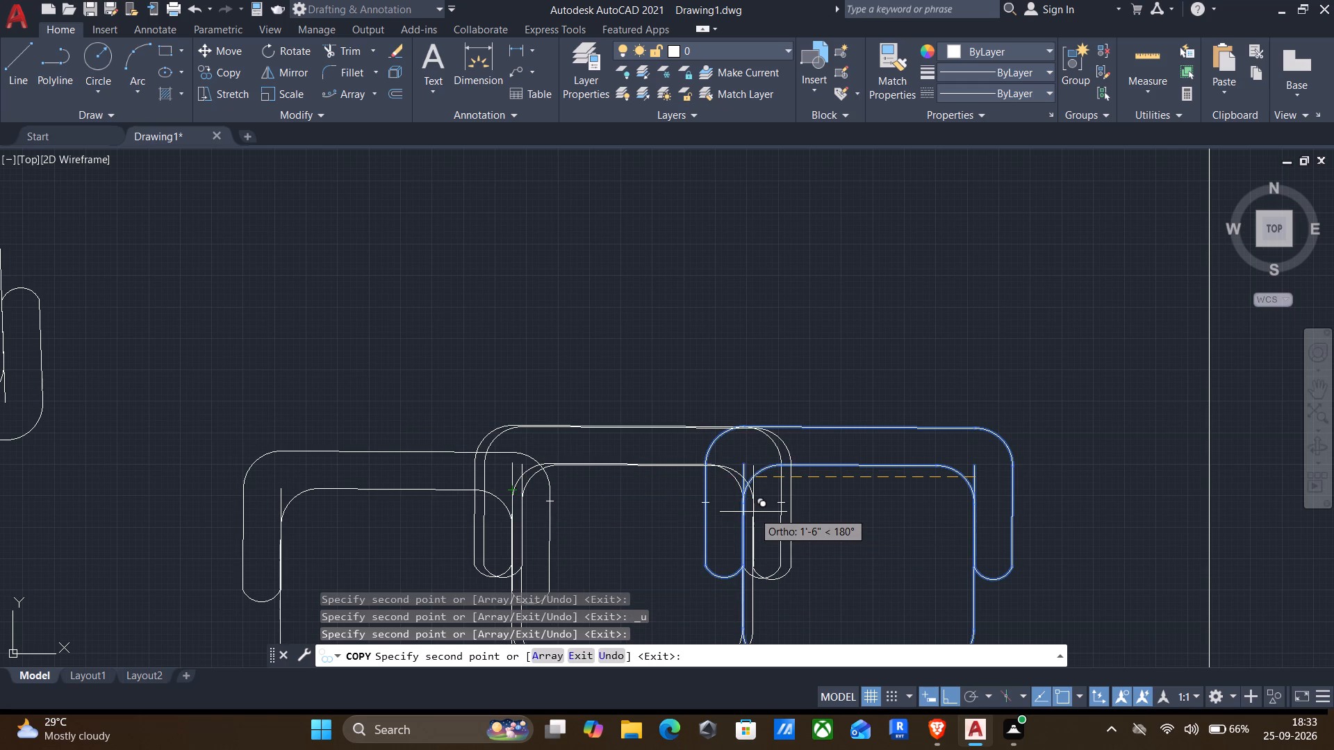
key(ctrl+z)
Place another armchair copy about 3'-1" horizontally left of the original, adjoining the previous copy to complete the row of three.
scroll(529, 447, up, 2)
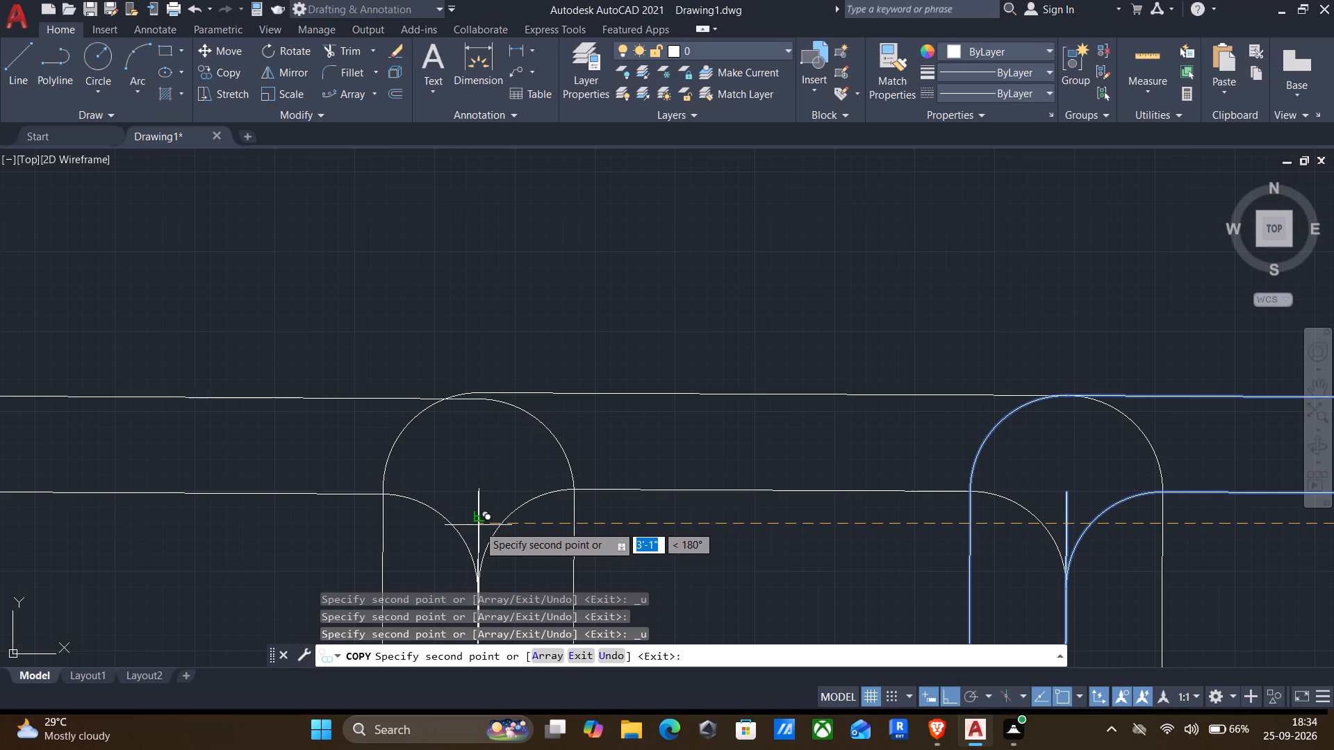
click(478, 525)
With ortho off, place two more armchair copies with adjoining seats in the empty area below the tilted sofa.
scroll(602, 513, down, 1)
middle_drag(734, 519, 861, 449)
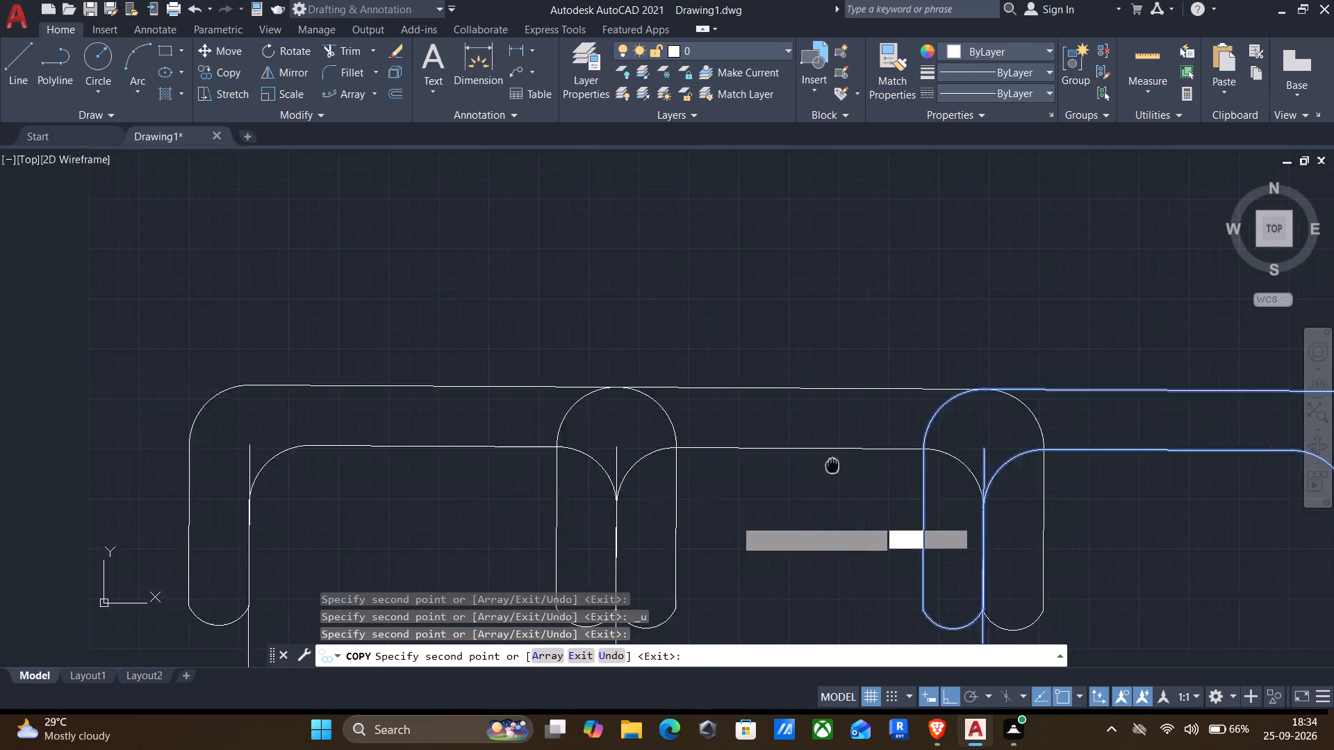
middle_drag(861, 449, 980, 411)
scroll(979, 426, down, 2)
middle_drag(962, 442, 985, 271)
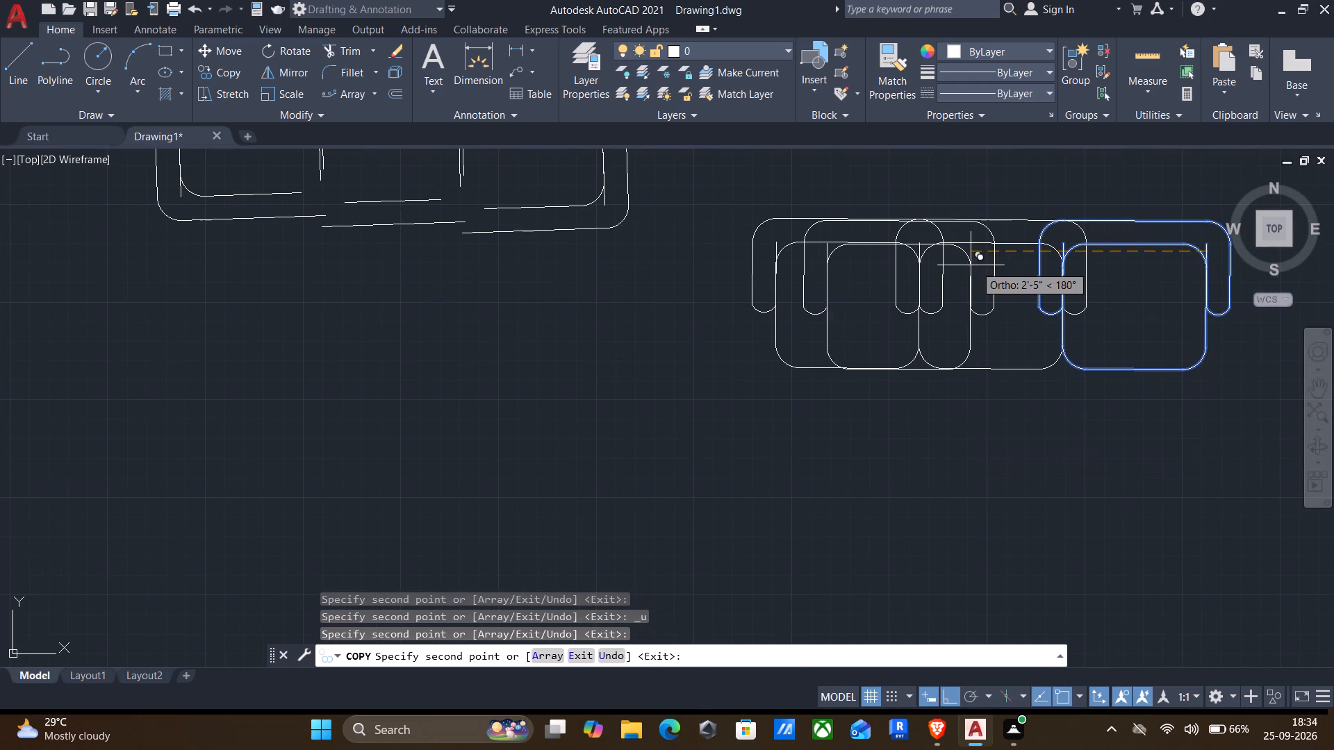
key(F8)
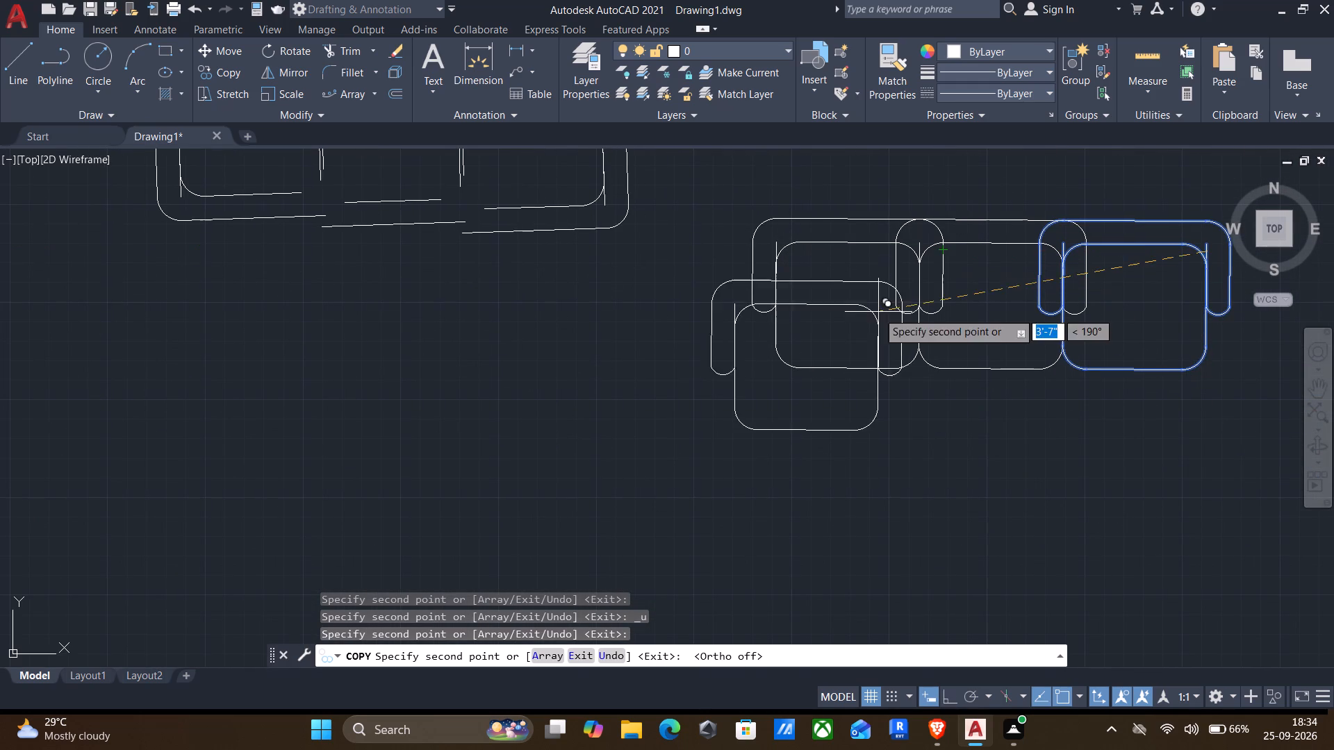
click(600, 441)
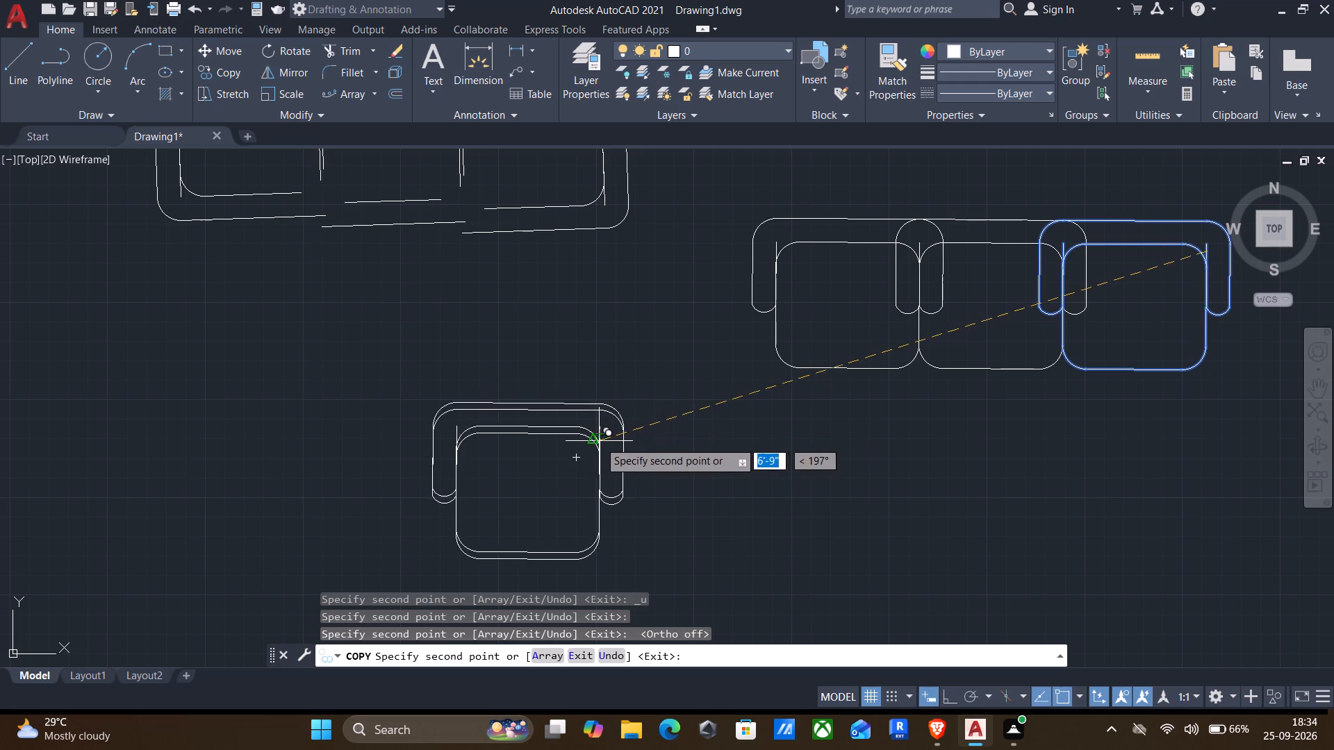
scroll(454, 431, up, 3)
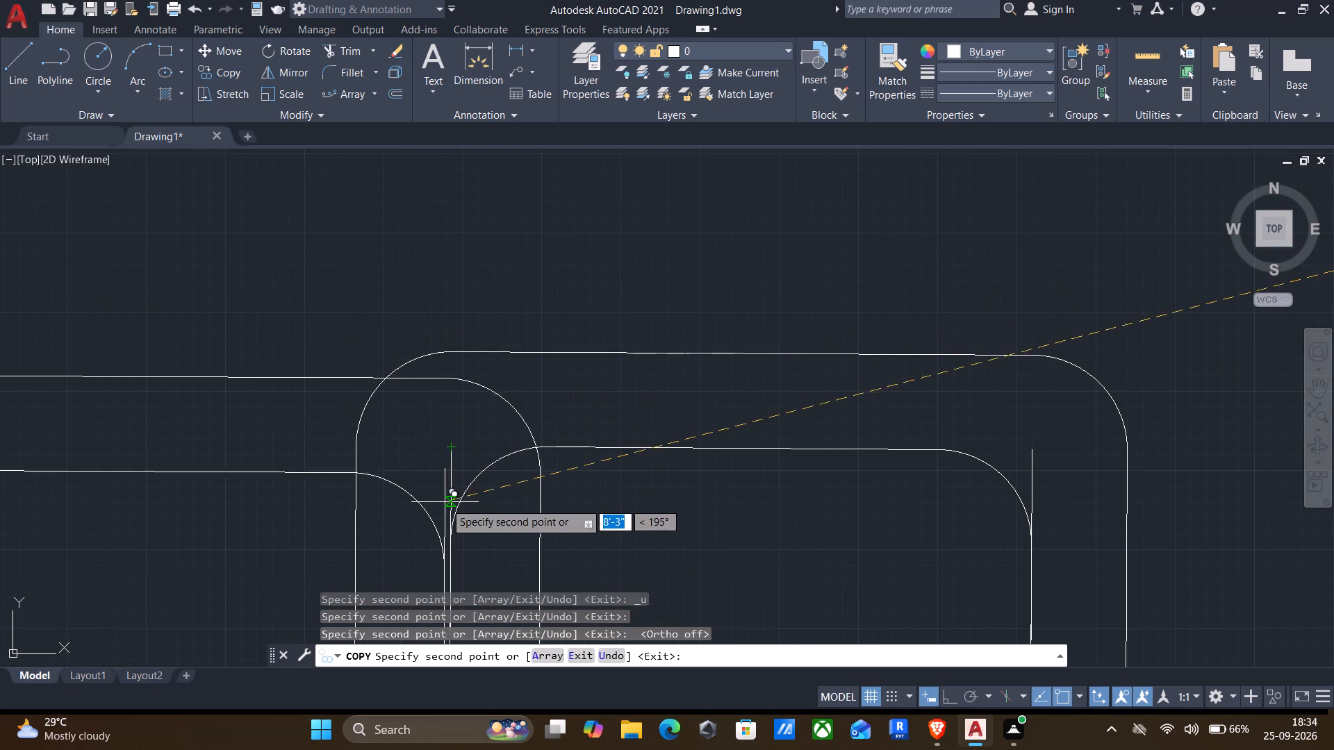
click(452, 453)
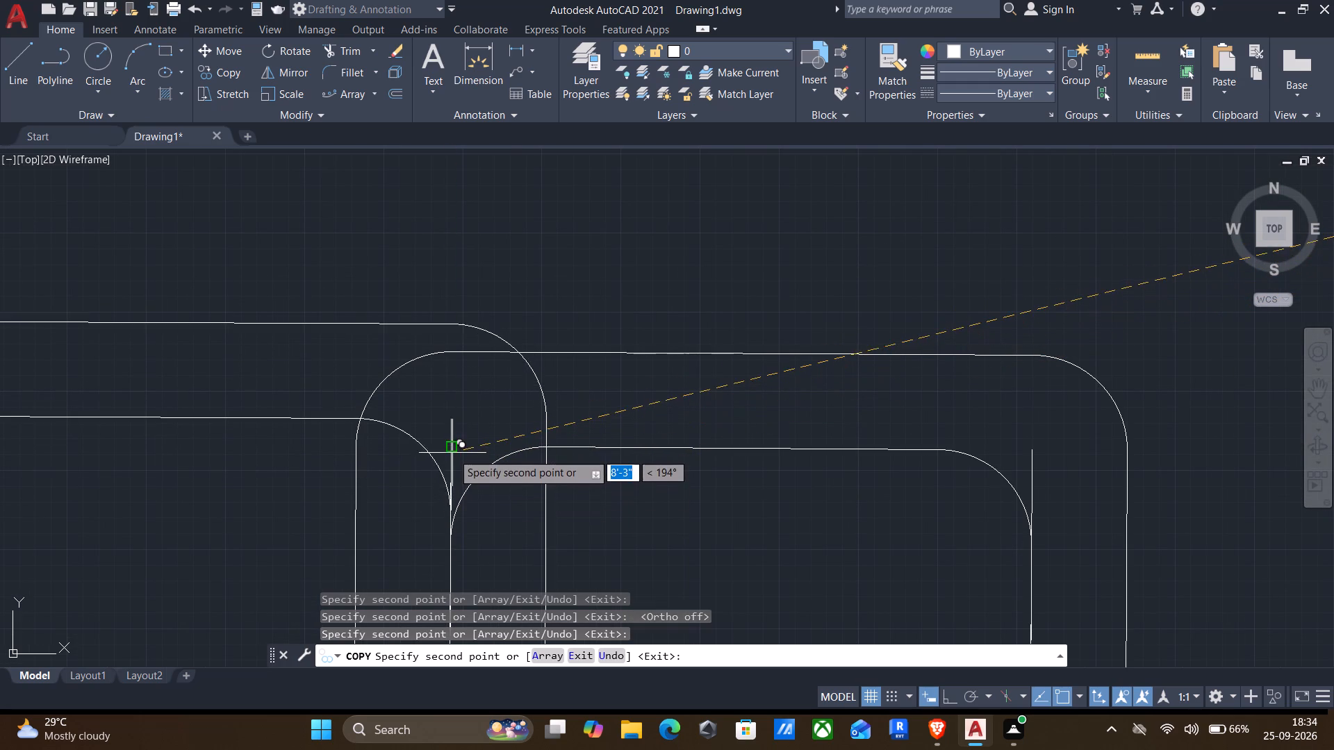
Place one more separate armchair copy below the row of three, to the right of the overlapping pair, and finish copying.
scroll(452, 452, down, 2)
middle_drag(917, 428, 907, 416)
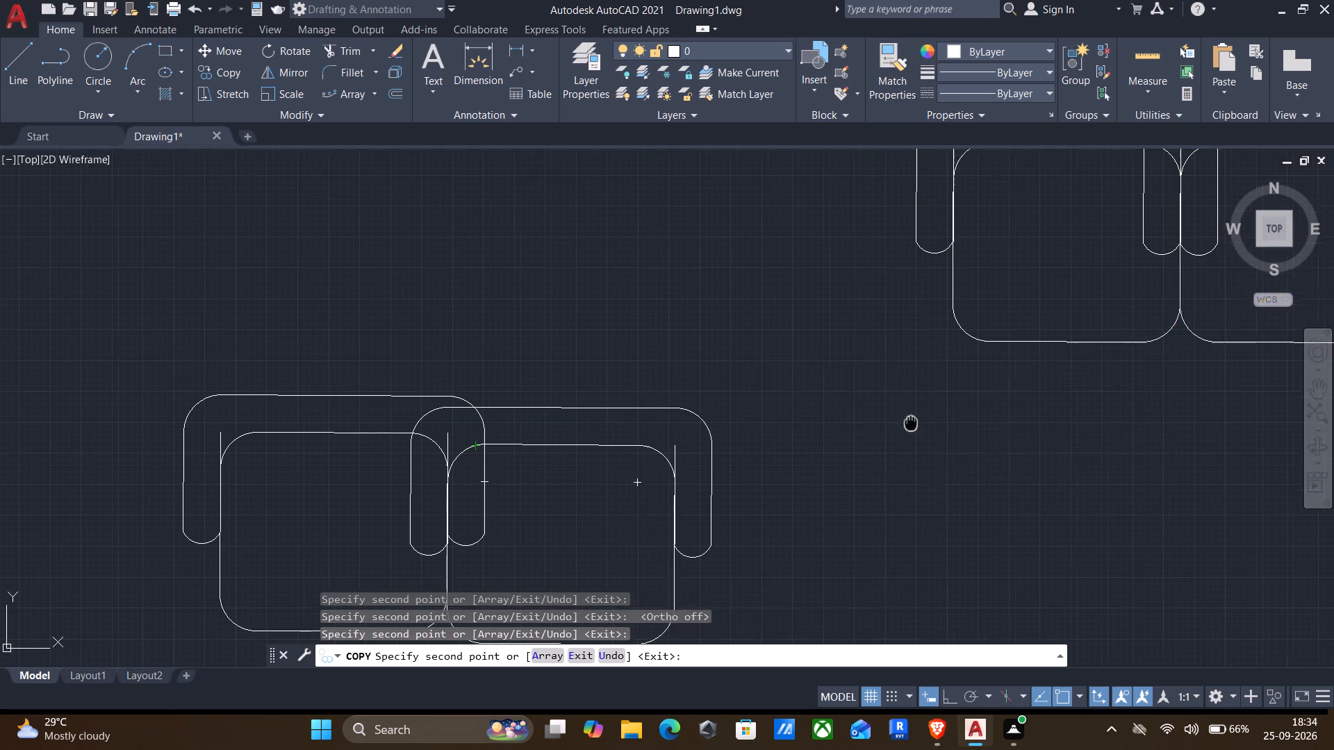
middle_drag(907, 416, 859, 283)
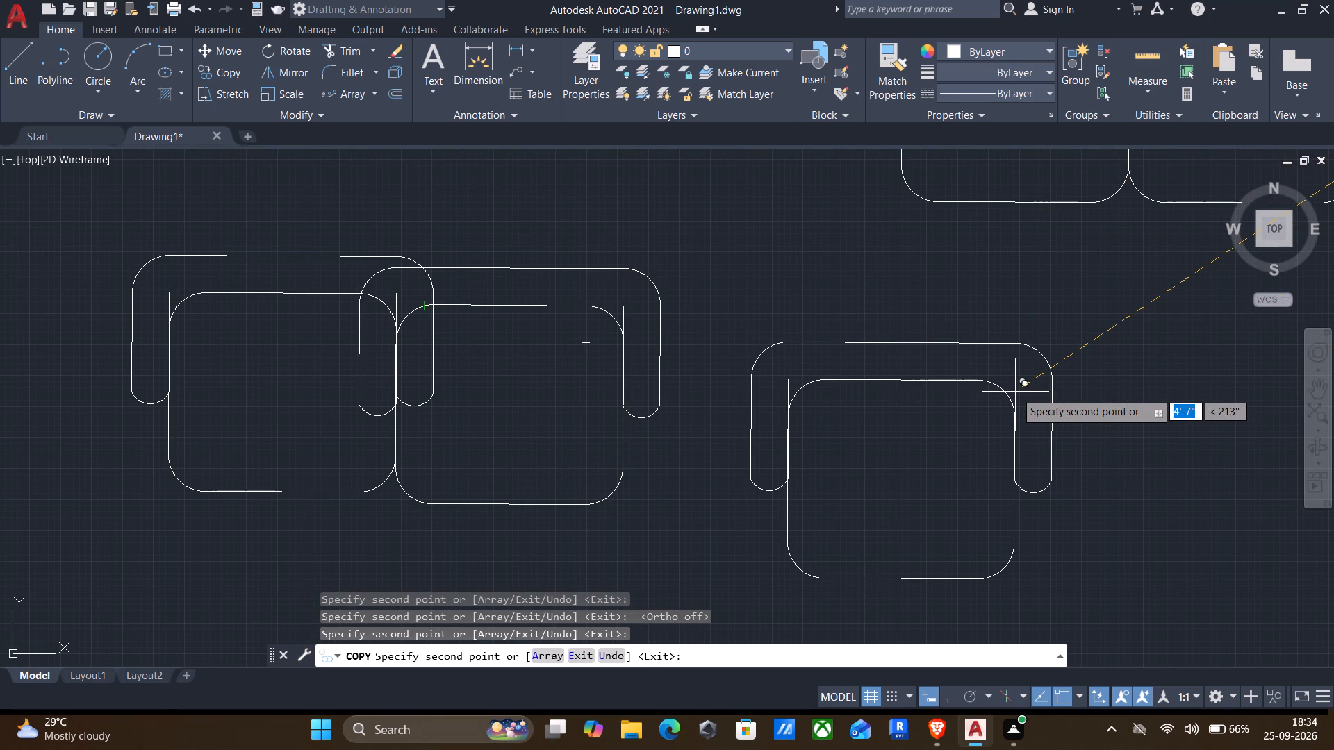
scroll(1015, 392, up, 3)
scroll(1010, 394, down, 3)
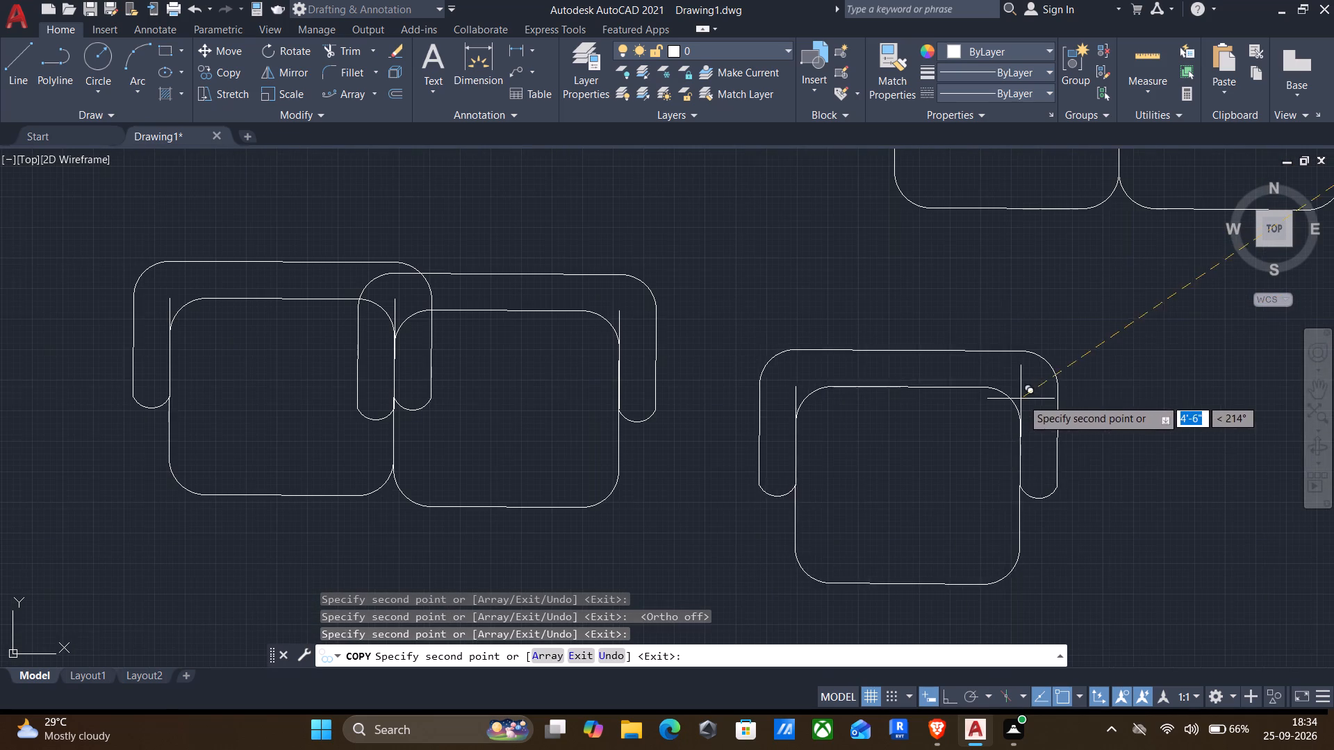
click(1052, 445)
key(Escape)
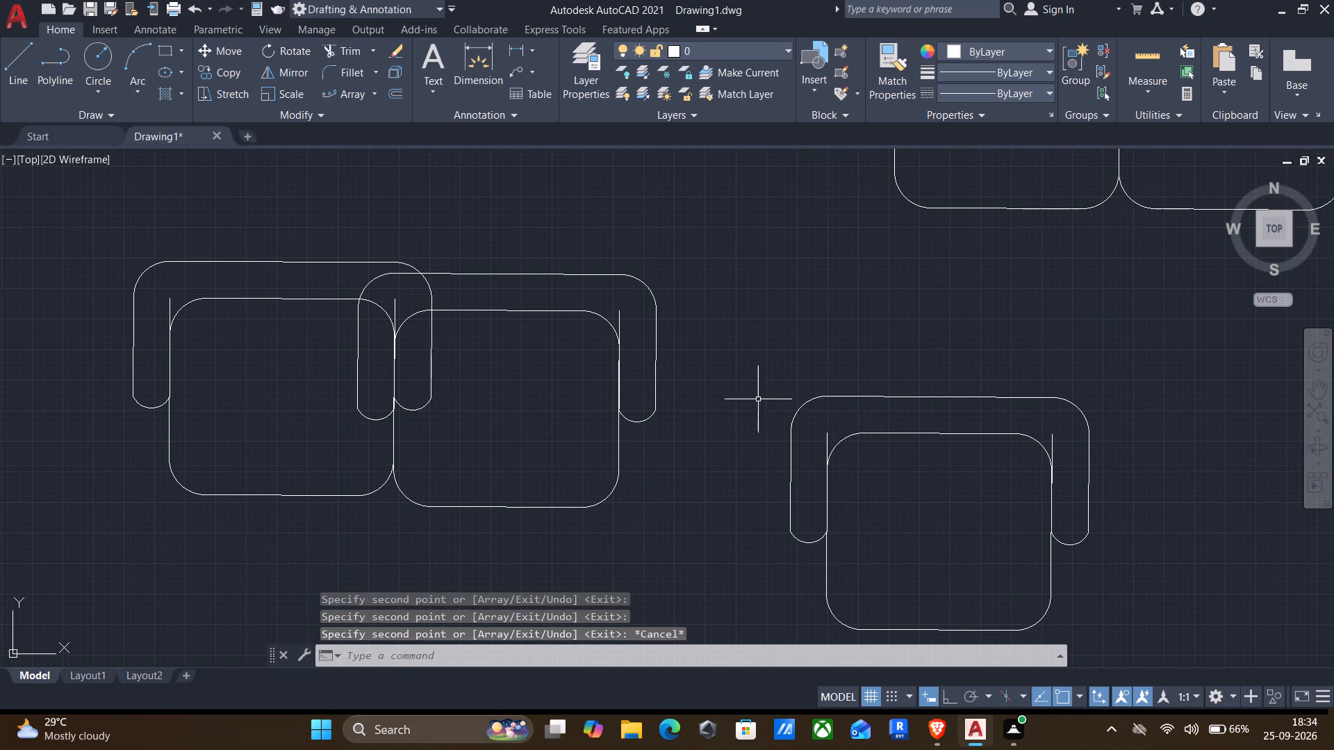
Copy the separate armchair 1'-6" to its right, from one end of its inner back edge to the other, so the seats adjoin.
click(725, 351)
scroll(1002, 527, down, 2)
click(1063, 594)
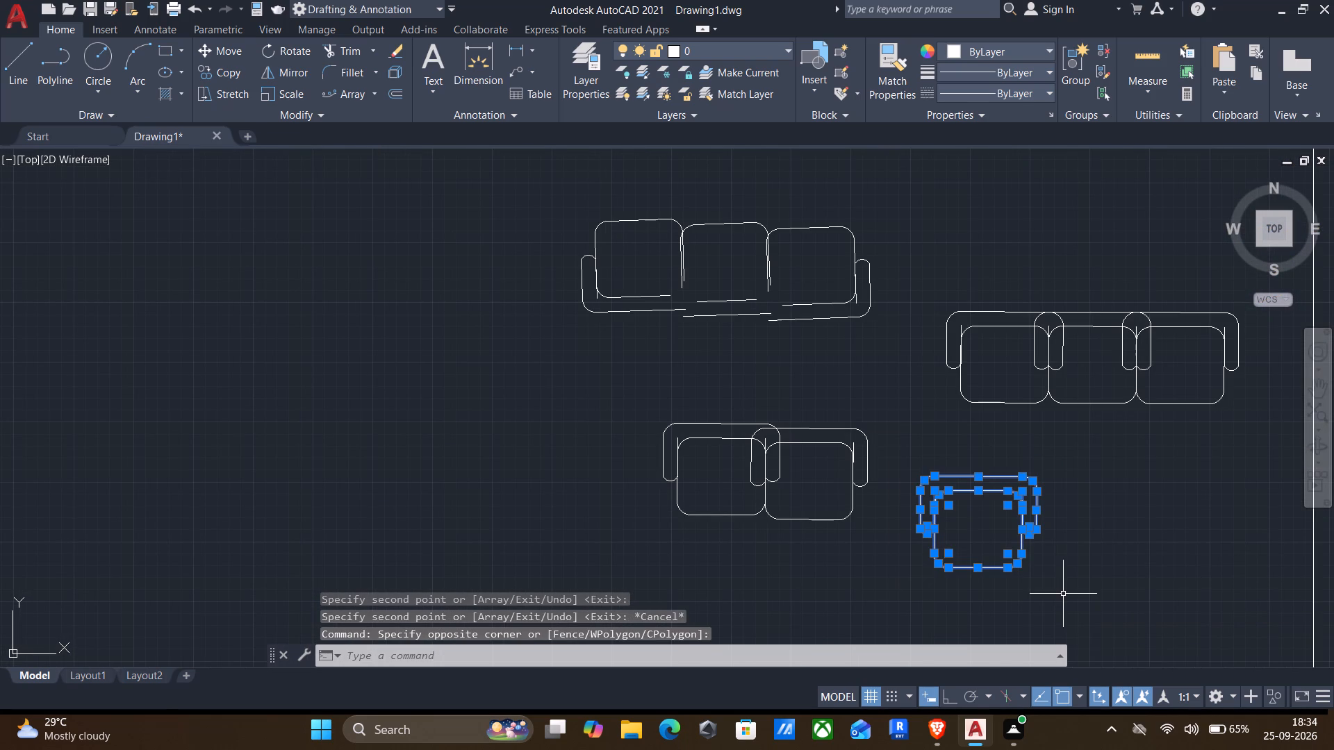
key(c)
key(o)
key(Return)
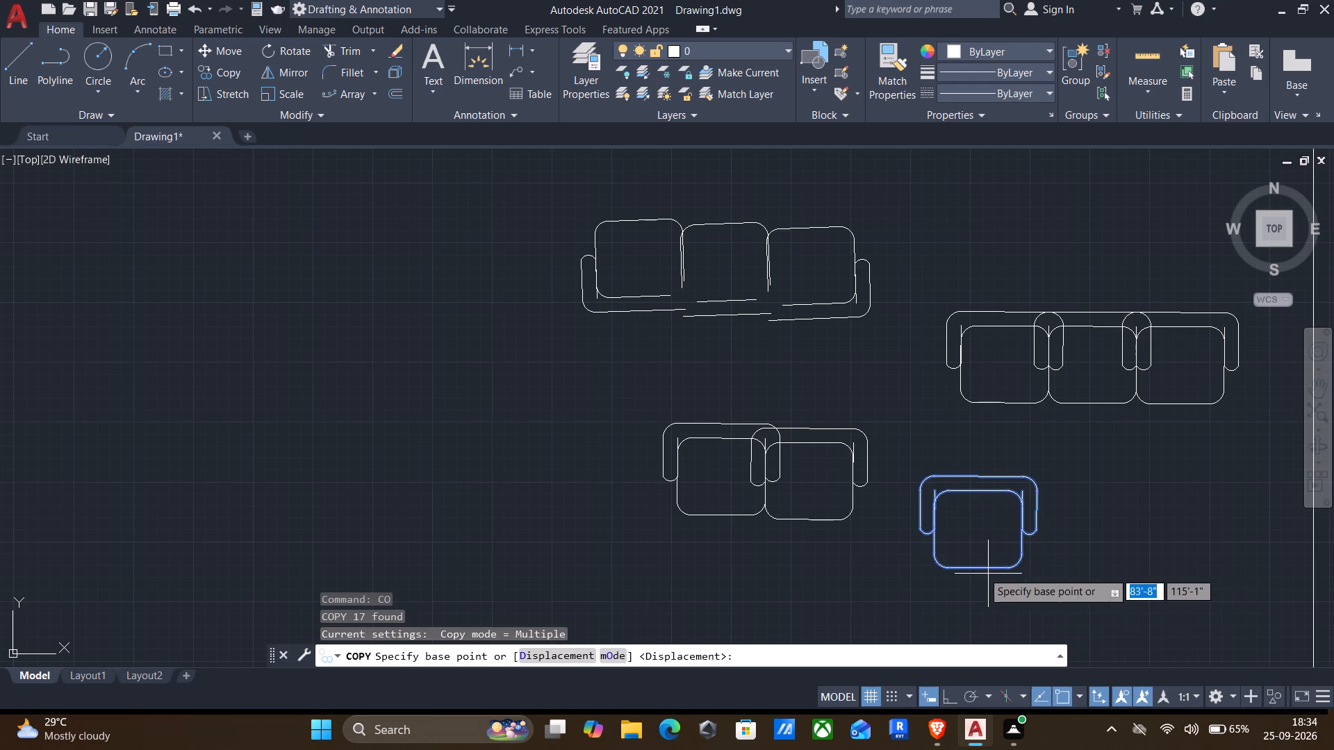
scroll(964, 528, up, 3)
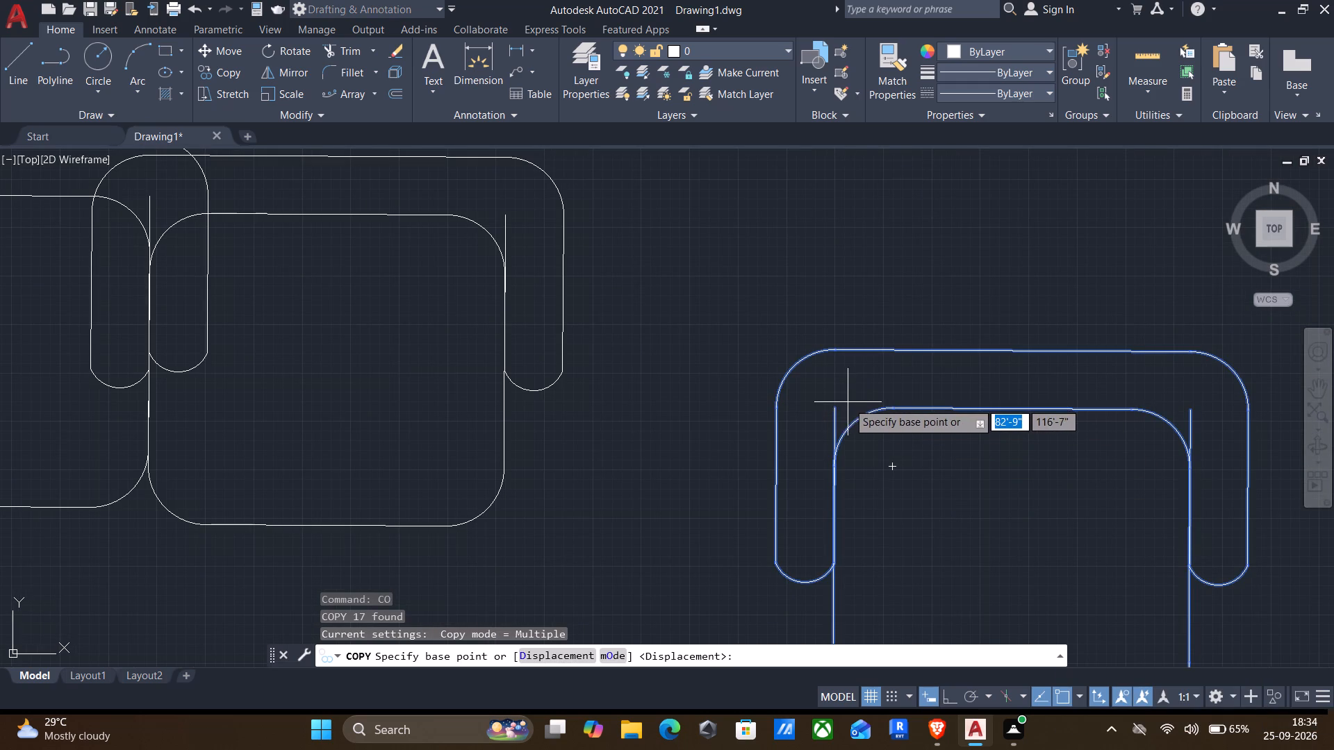
click(831, 406)
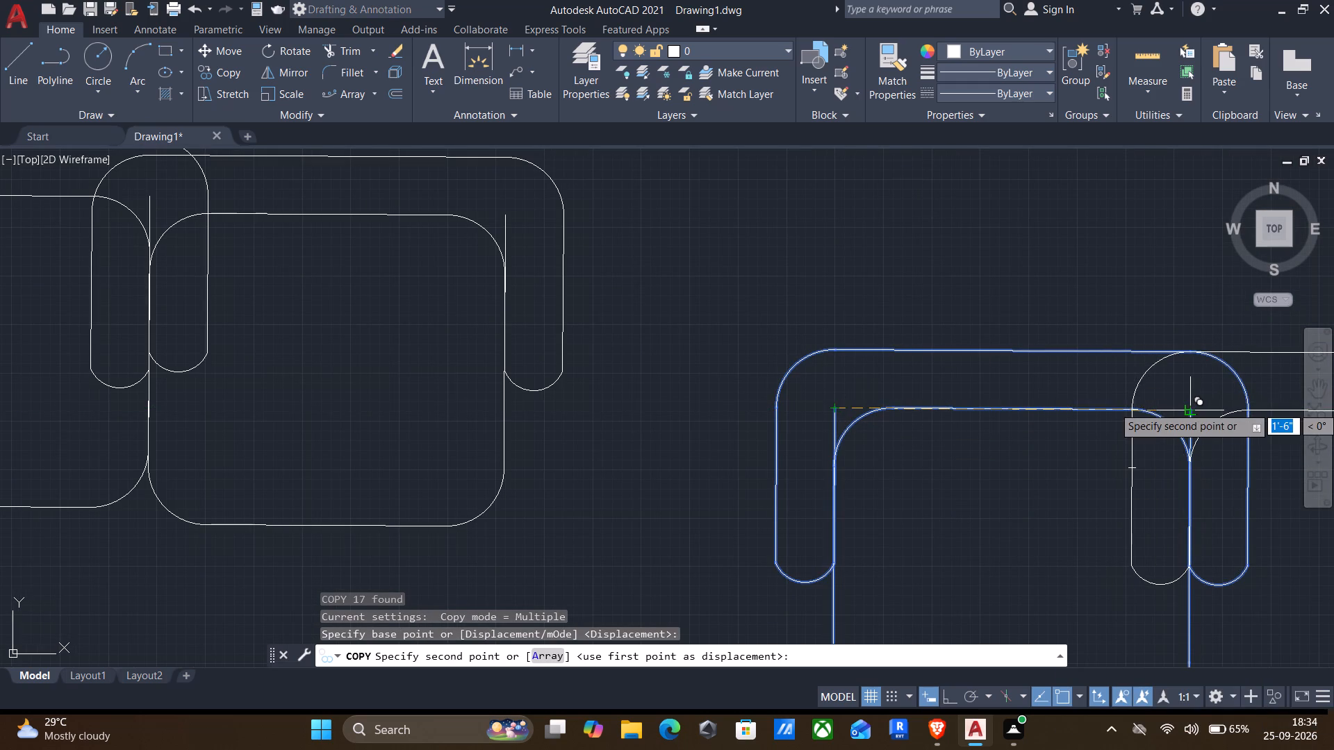
click(1190, 406)
middle_drag(1170, 441, 821, 387)
scroll(821, 386, down, 2)
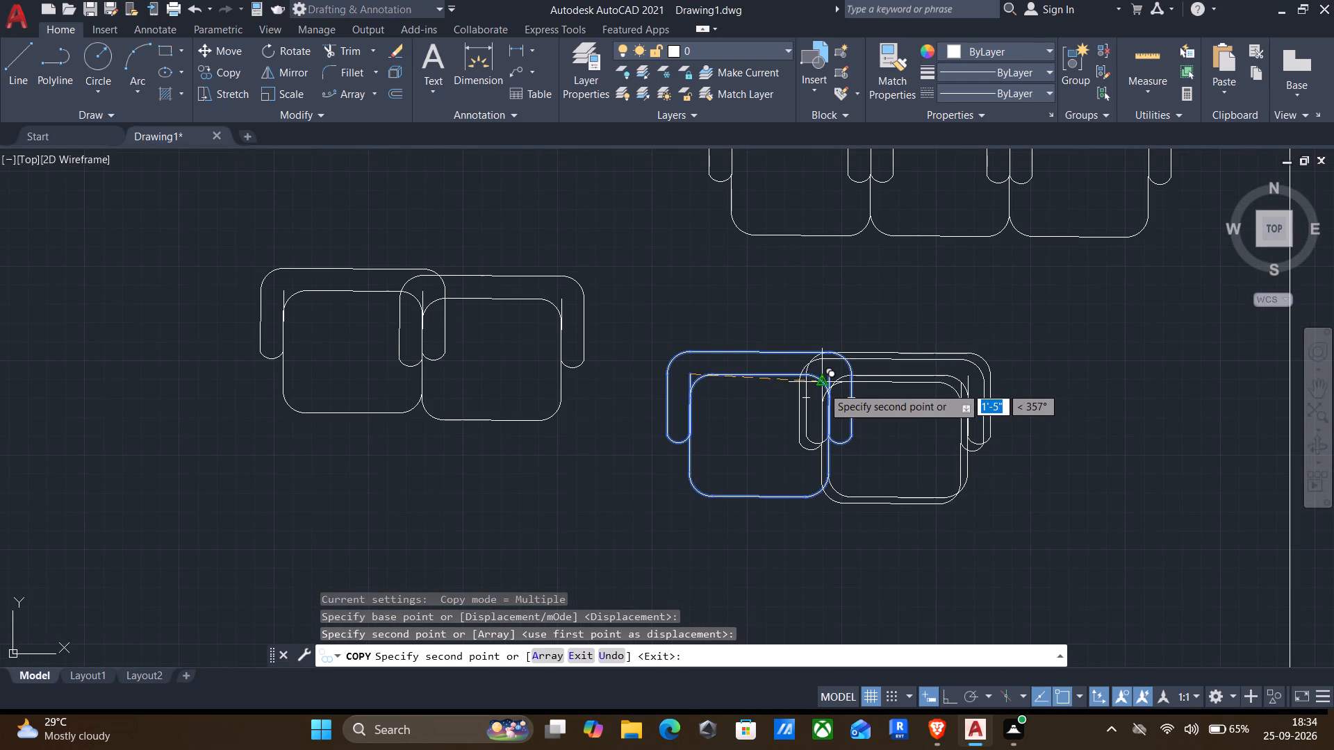
key(Escape)
Erase the overlapping inner armrests and corner arcs between the two seats of the new two-seat sofa.
click(781, 319)
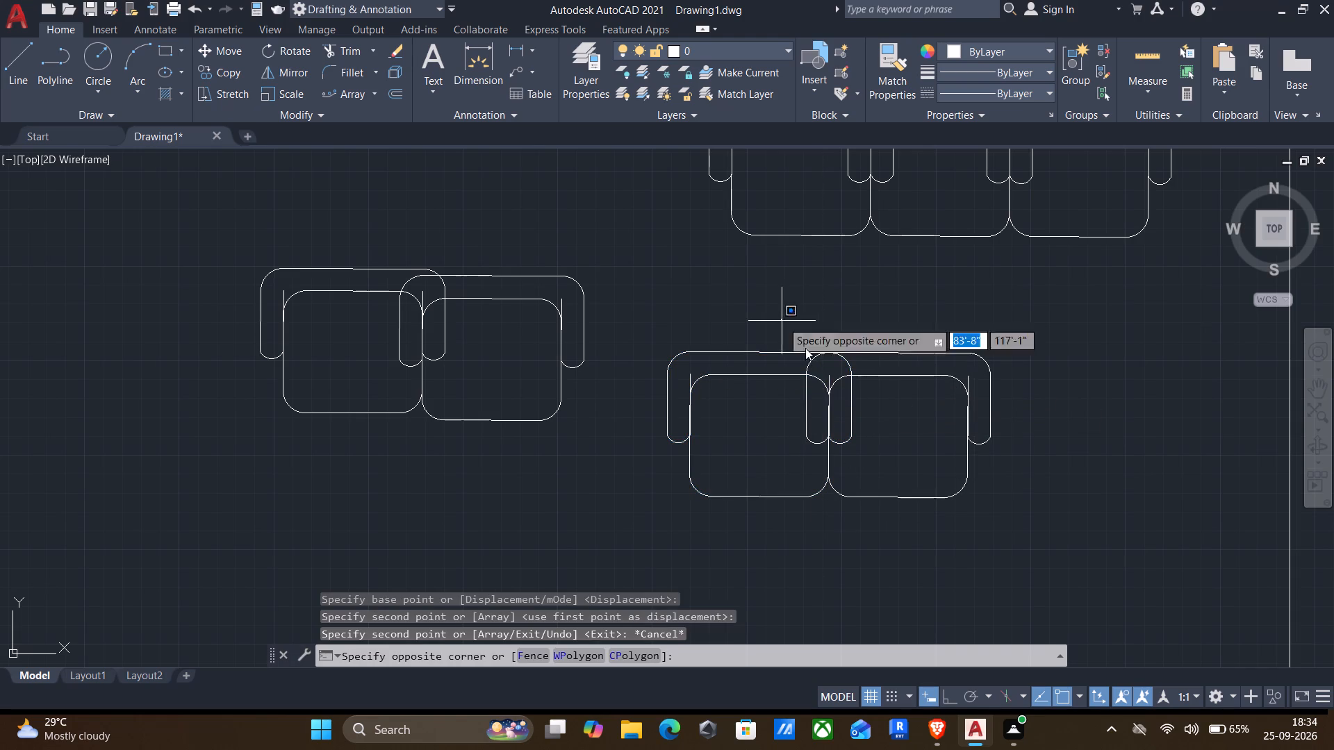
click(887, 469)
key(Delete)
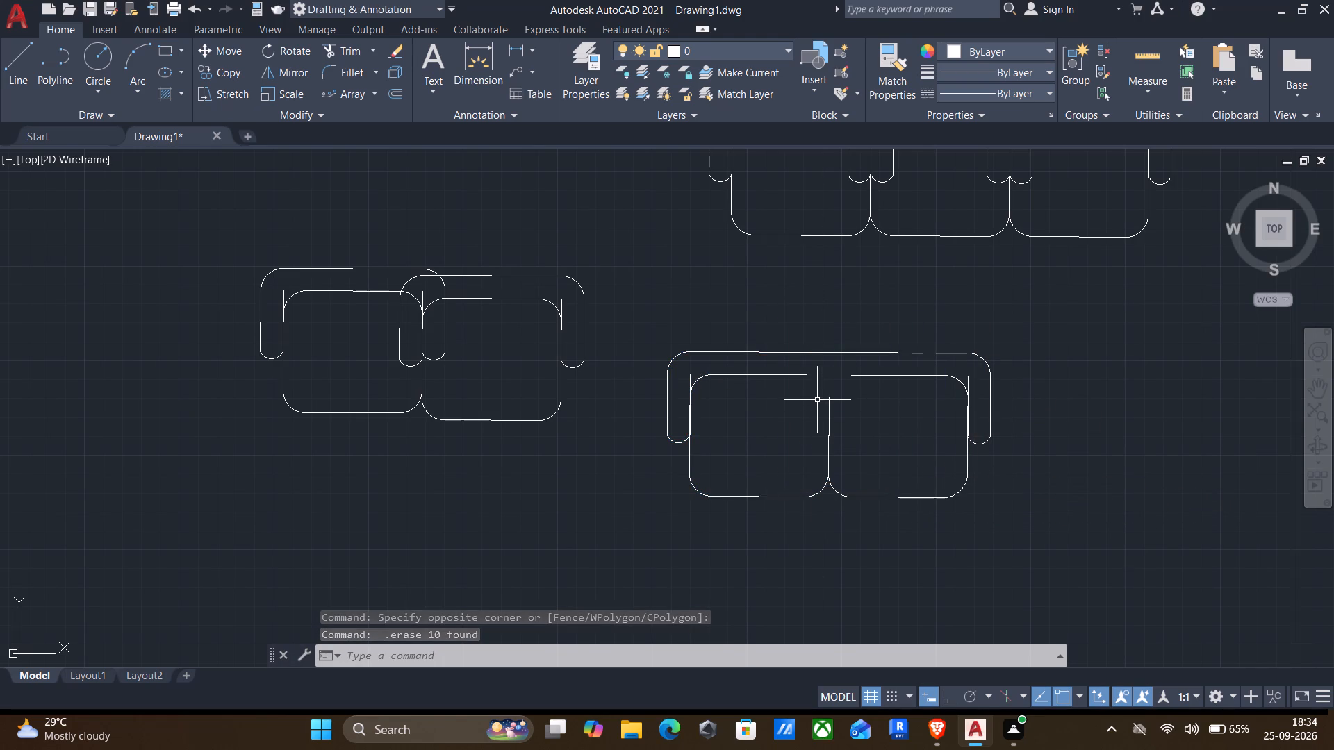
Fillet the inner back corners of both cushions on the two-seat sofa with a 3" radius at their shared dividing line.
key(f)
key(Return)
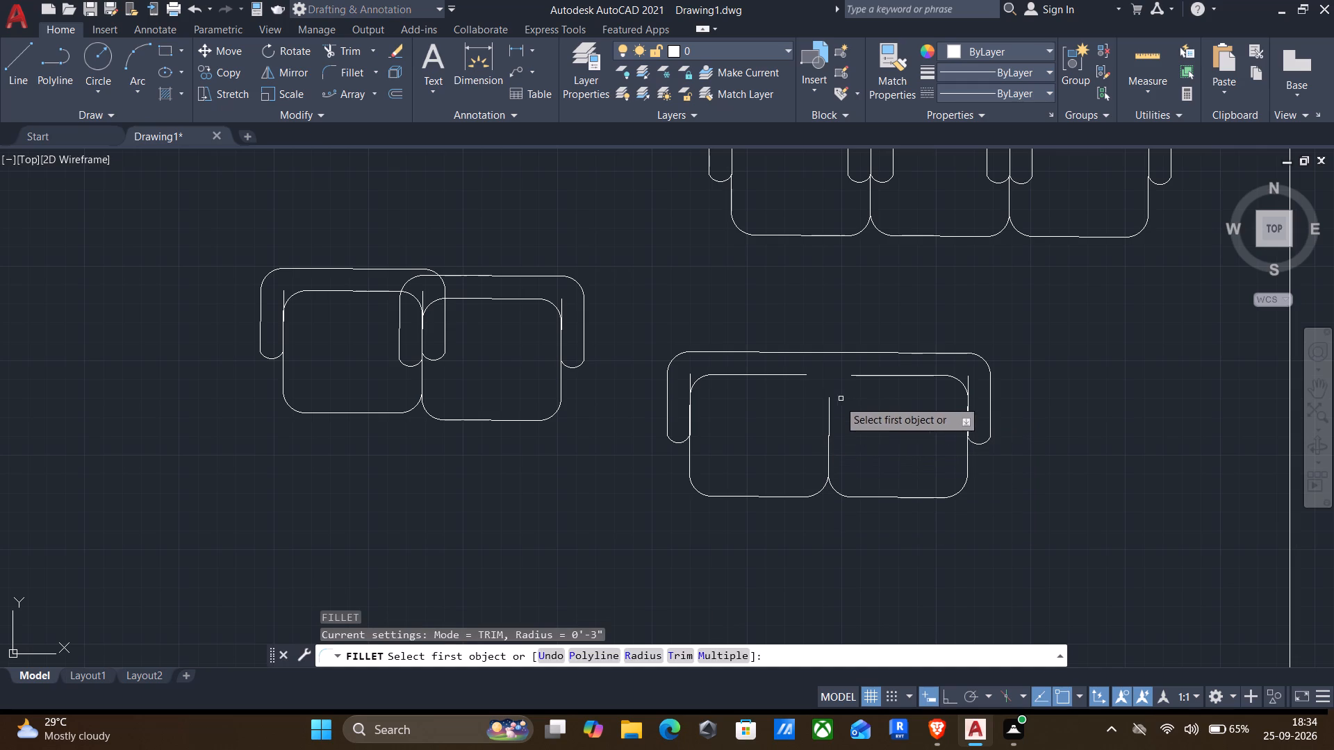
click(830, 417)
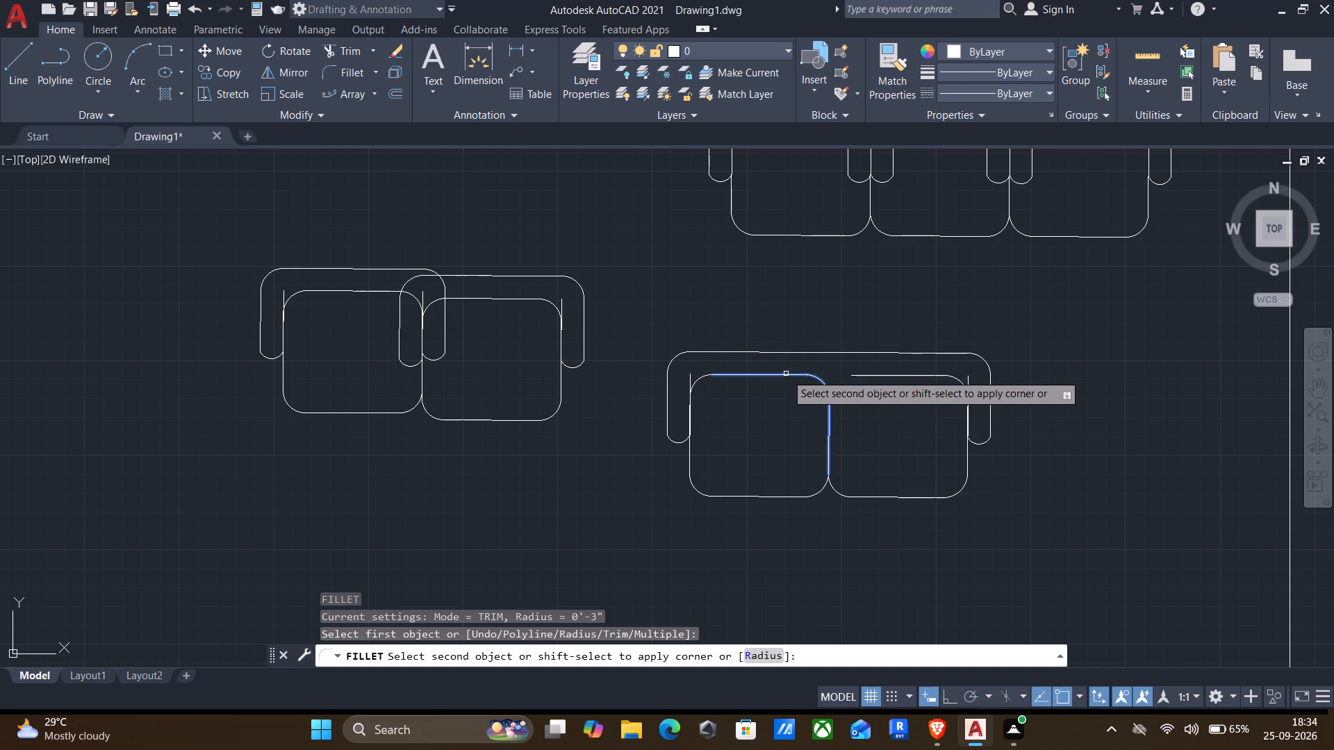
click(786, 374)
key(Return)
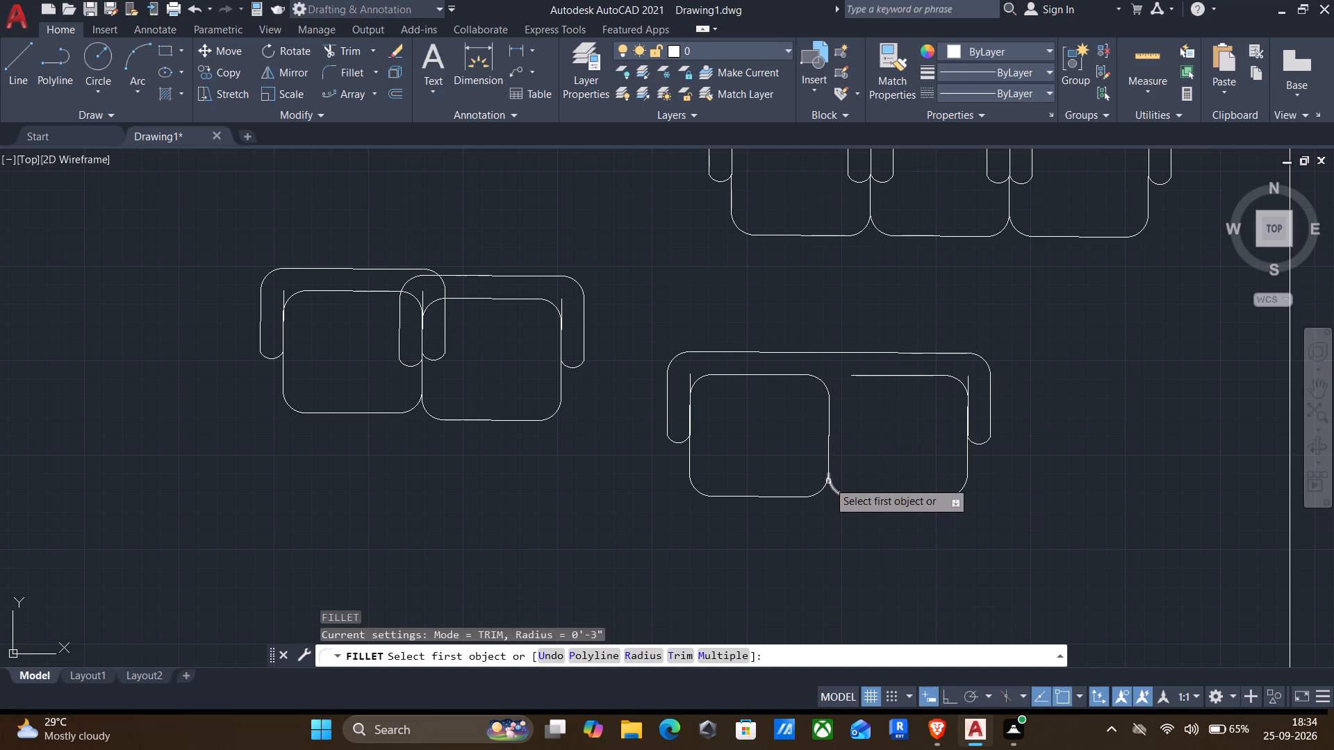
click(828, 482)
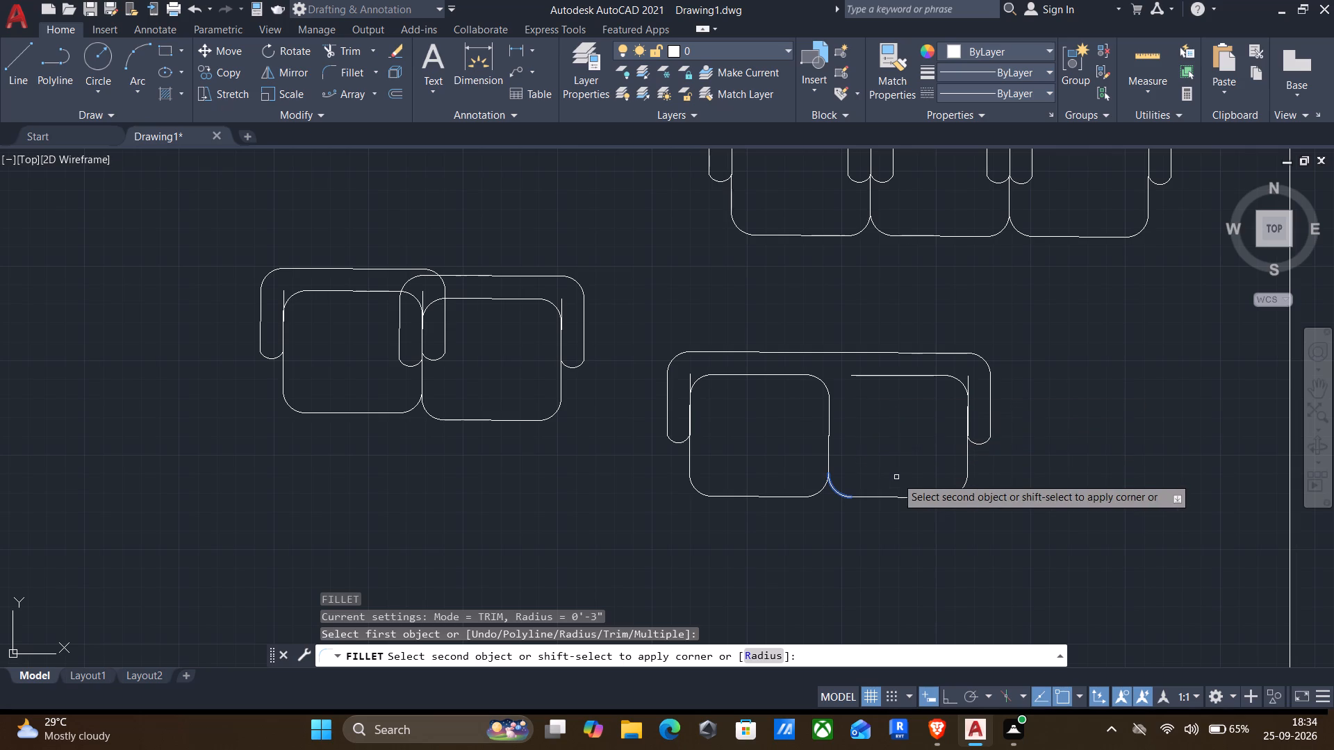
key(Escape)
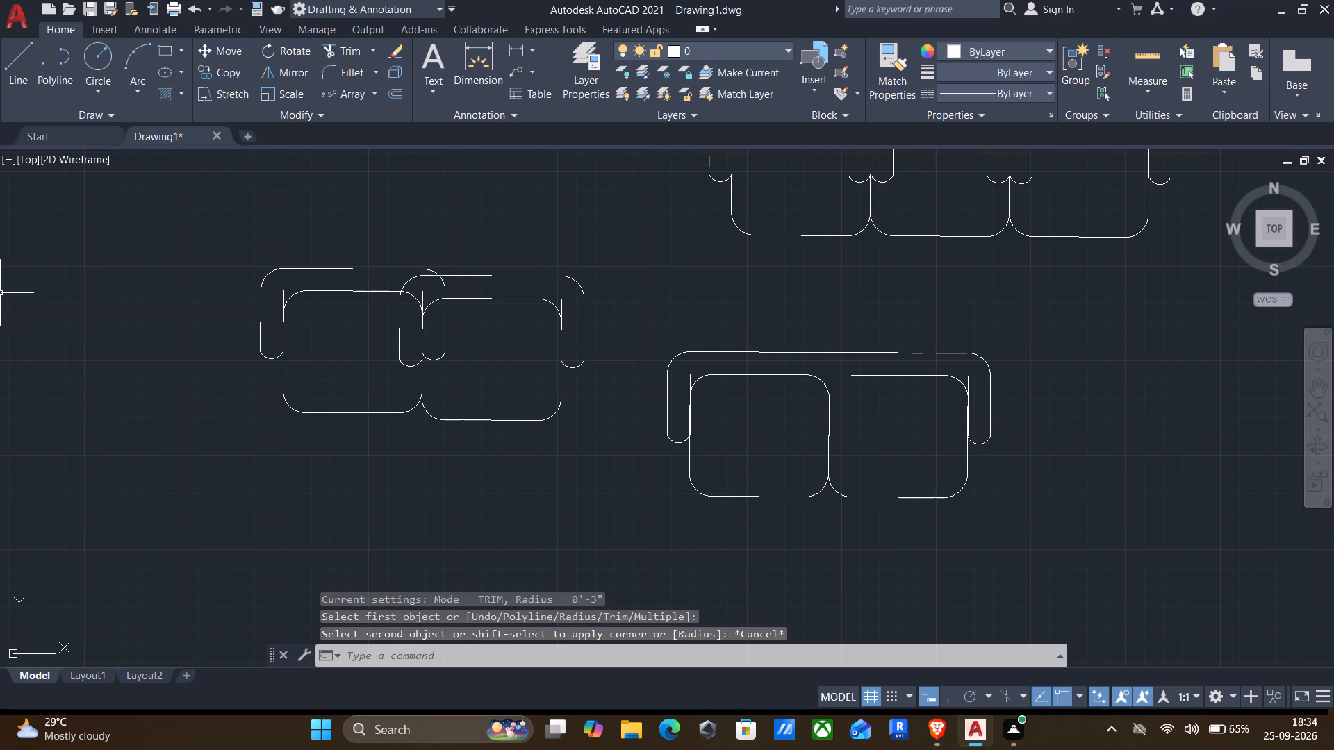
key(Return)
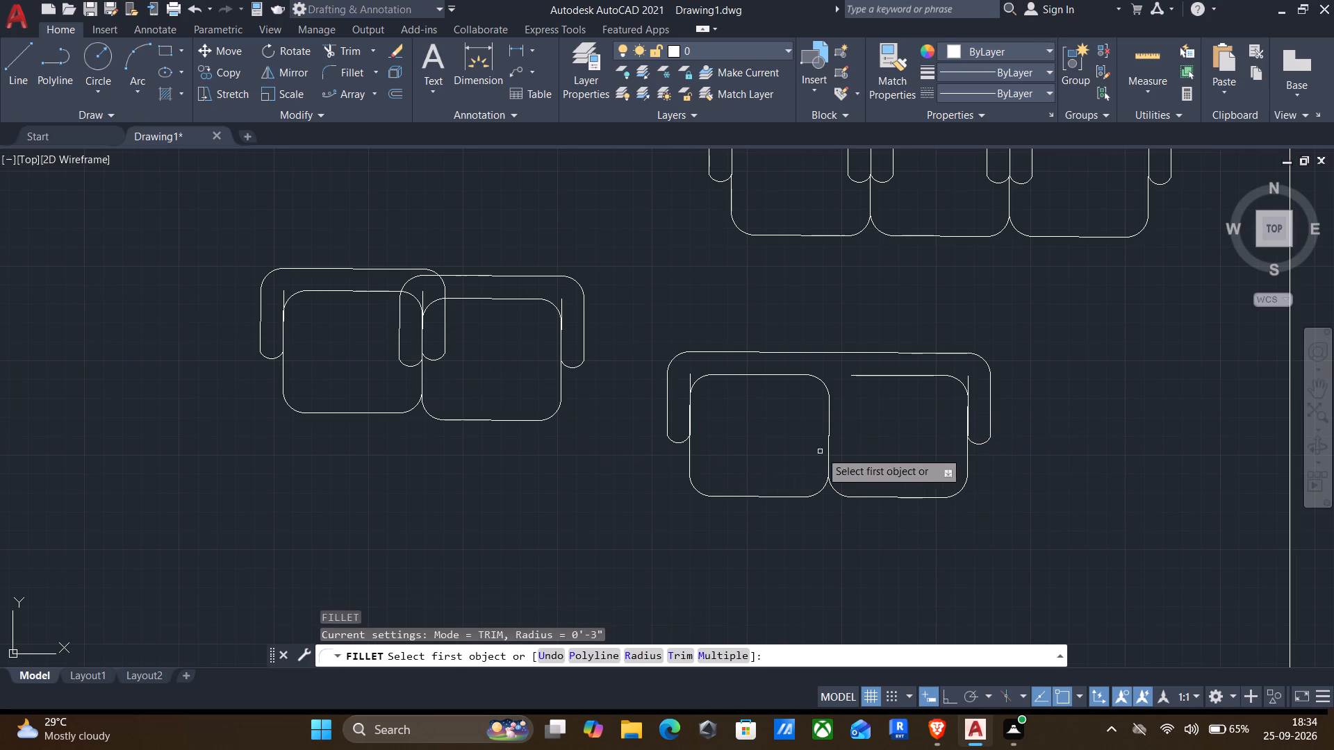
click(830, 452)
click(875, 376)
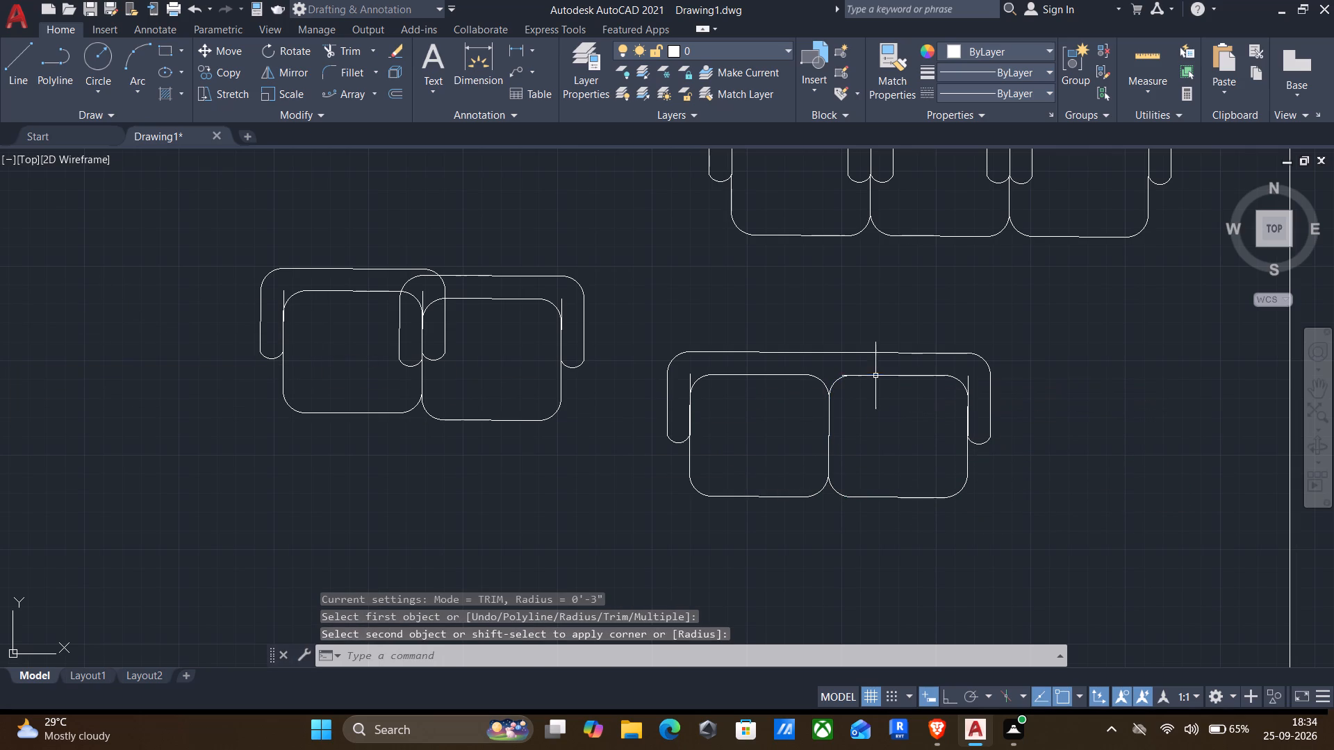
Erase the overlapping inner armrests and corner arcs at both seat junctions of the level three-seat sofa.
middle_drag(552, 366, 580, 399)
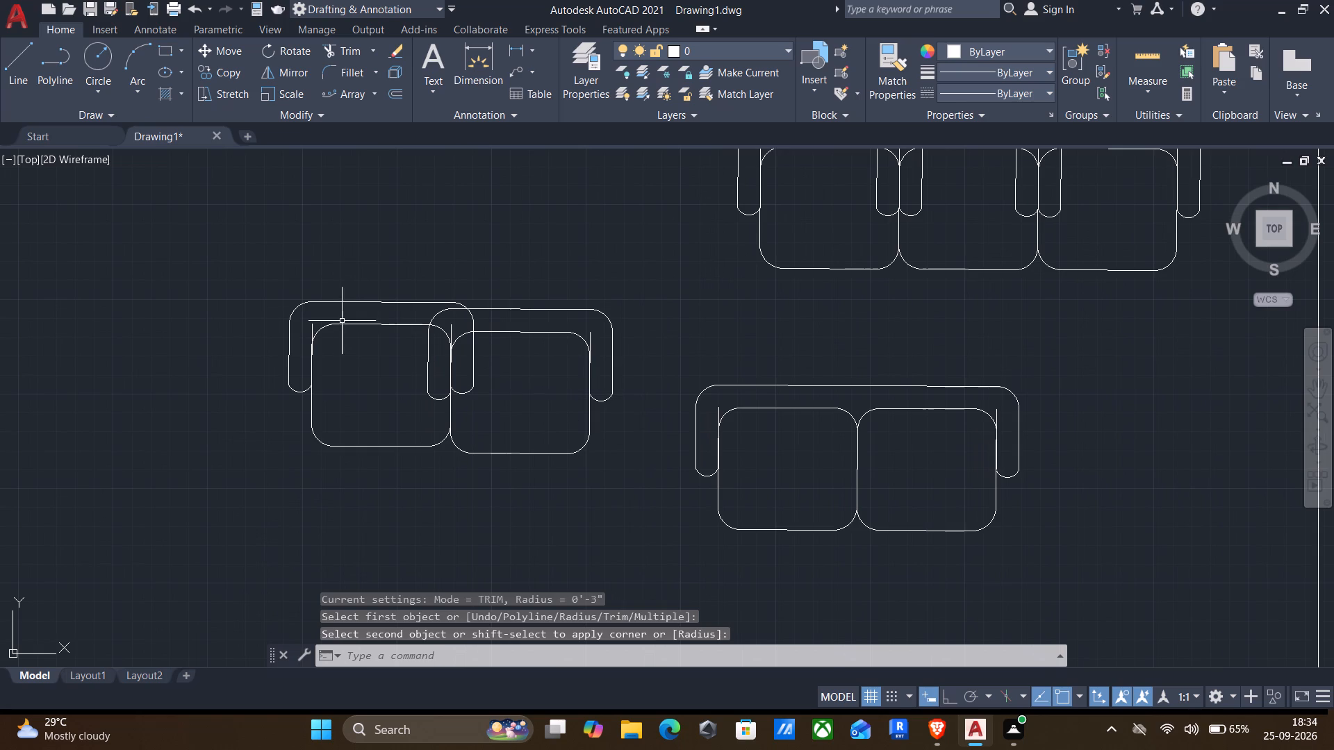
scroll(415, 342, down, 1)
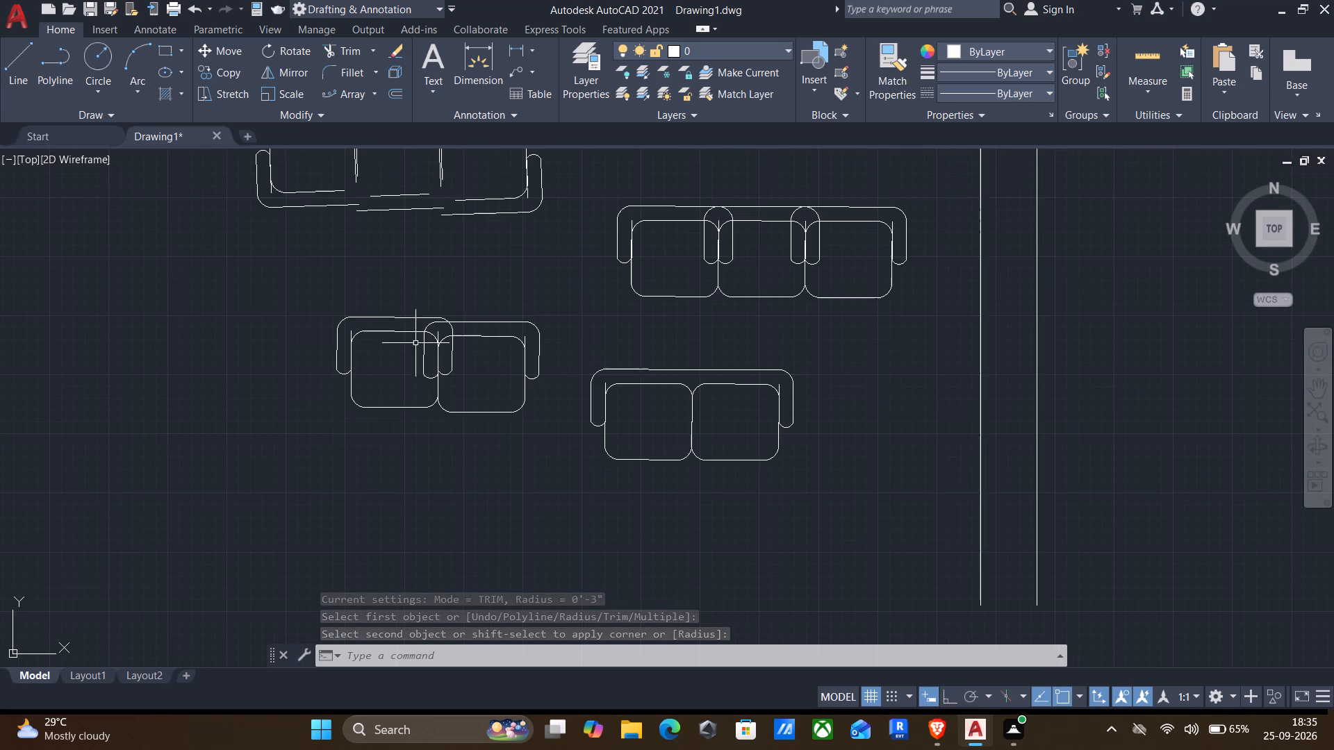
middle_drag(545, 348, 468, 555)
scroll(480, 546, up, 1)
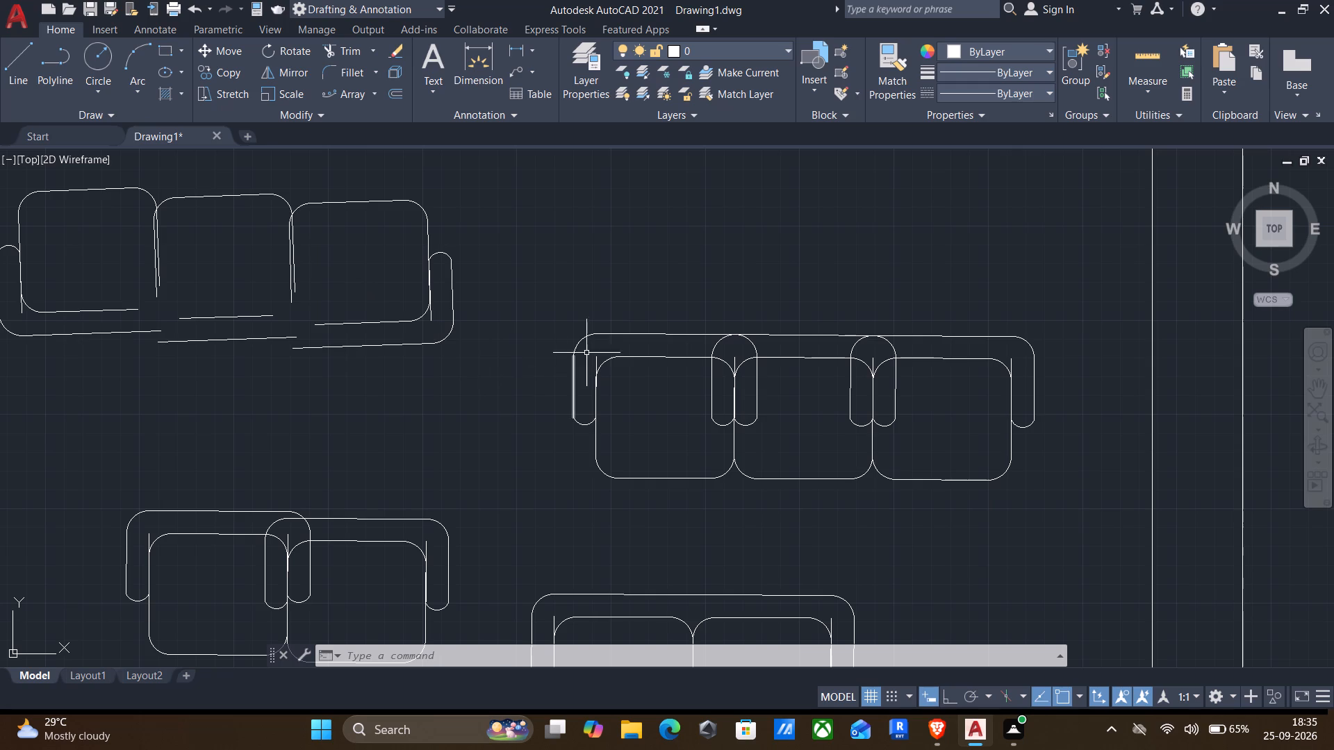
click(632, 287)
click(837, 452)
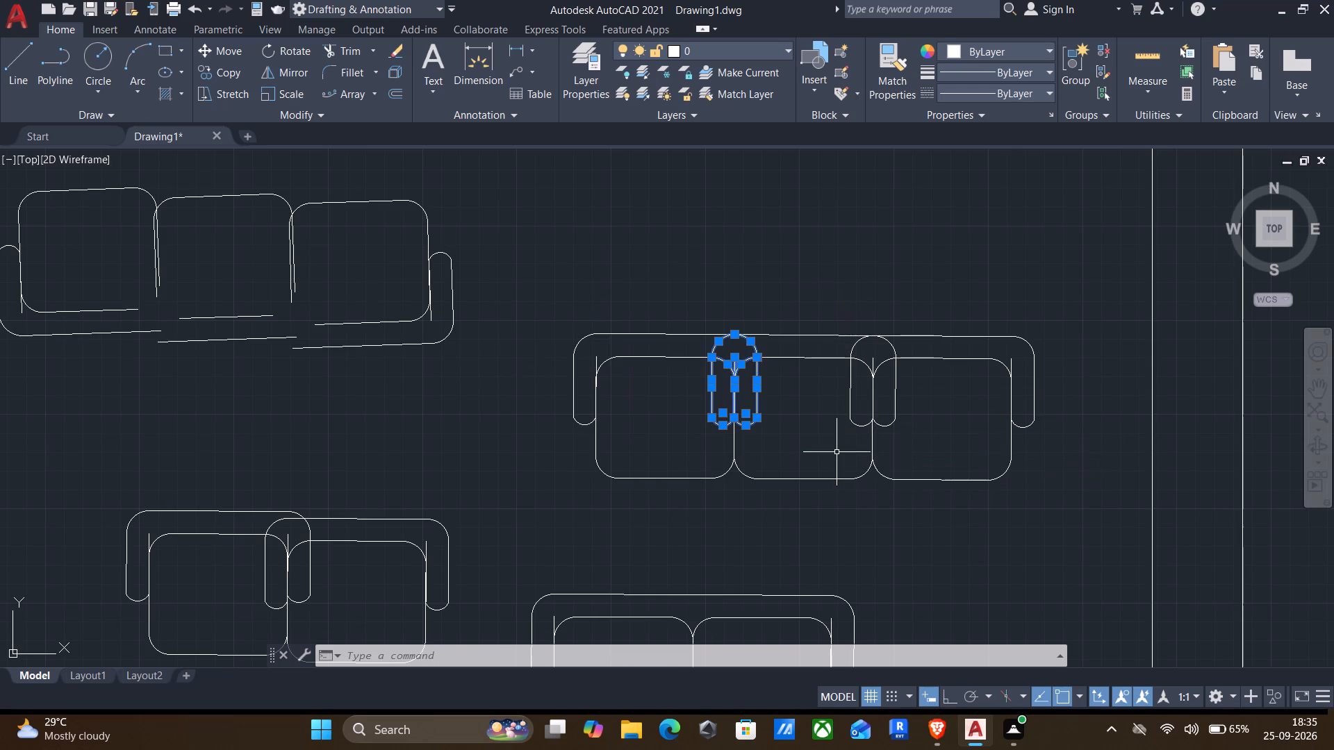
key(Delete)
click(834, 275)
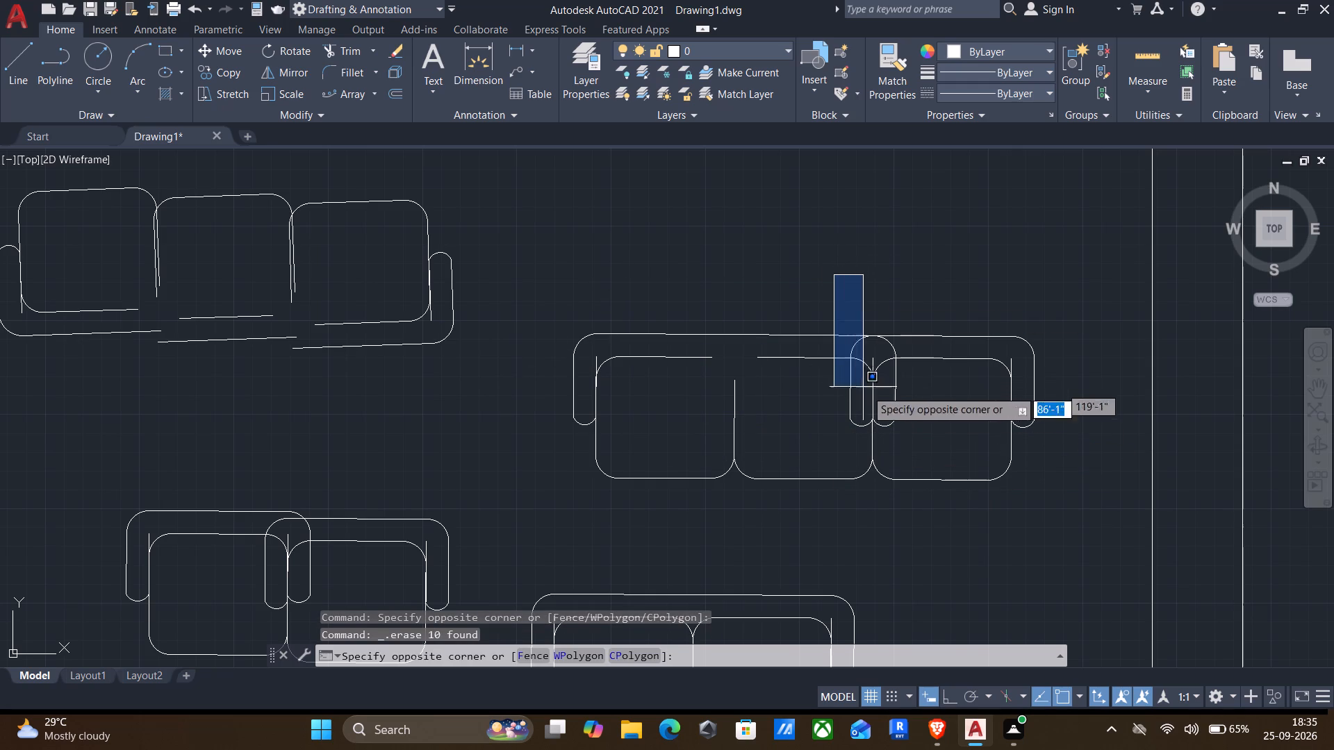
click(928, 458)
key(Delete)
Fillet the back corners of the first and middle cushions with a 3" radius at their dividing line on the level three-seat sofa.
key(f)
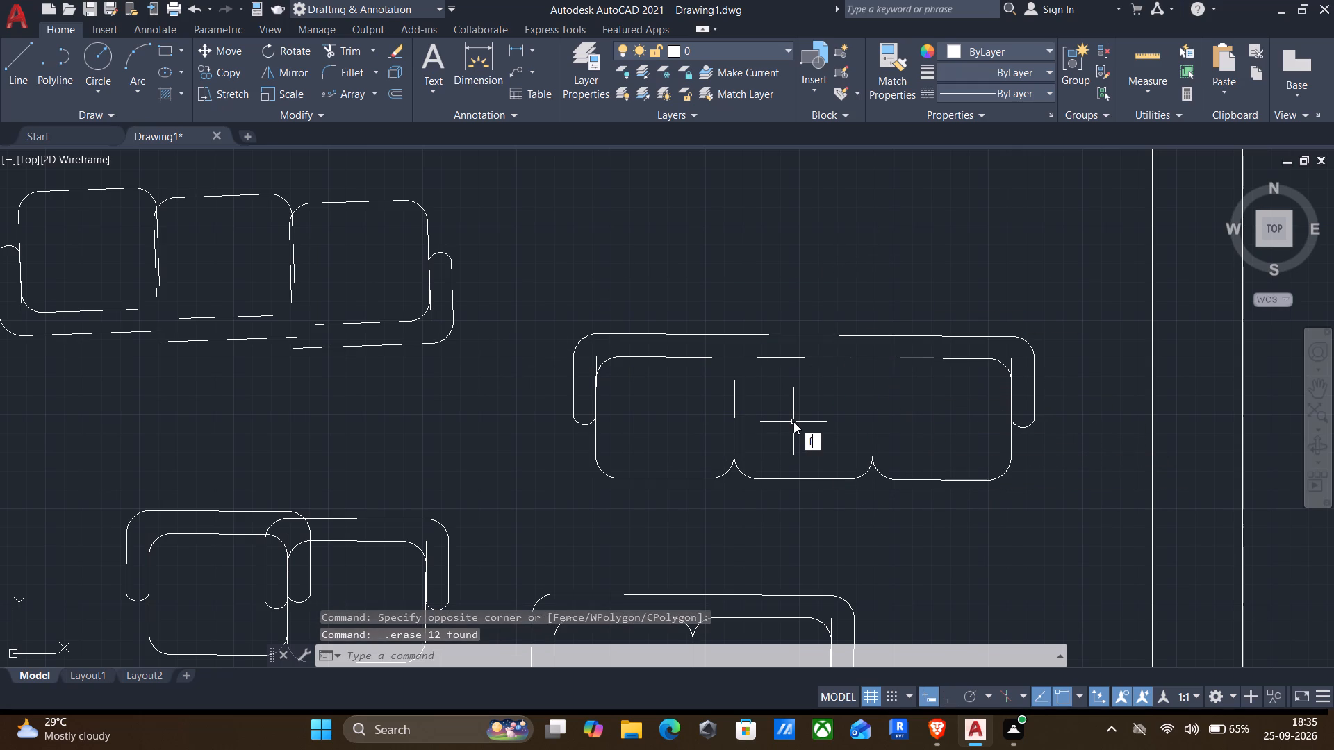
key(Return)
click(735, 419)
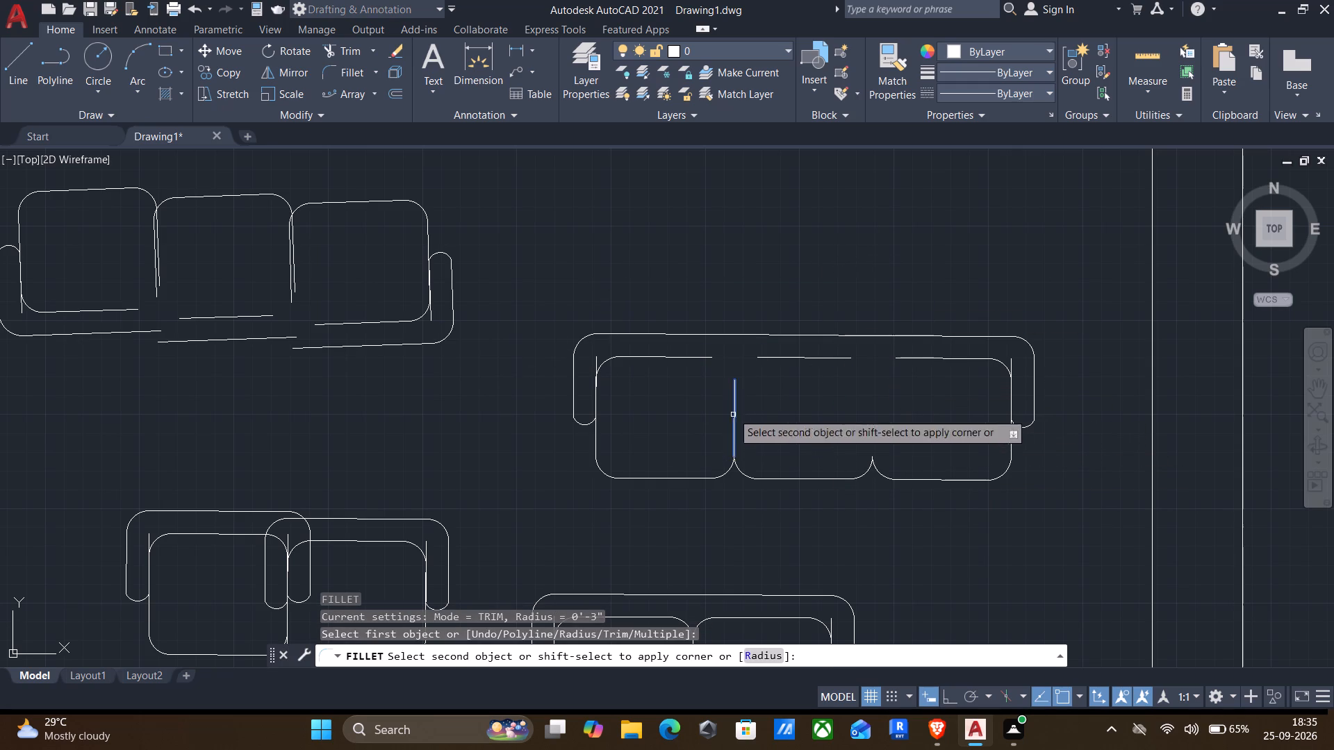
click(693, 358)
key(Return)
click(736, 399)
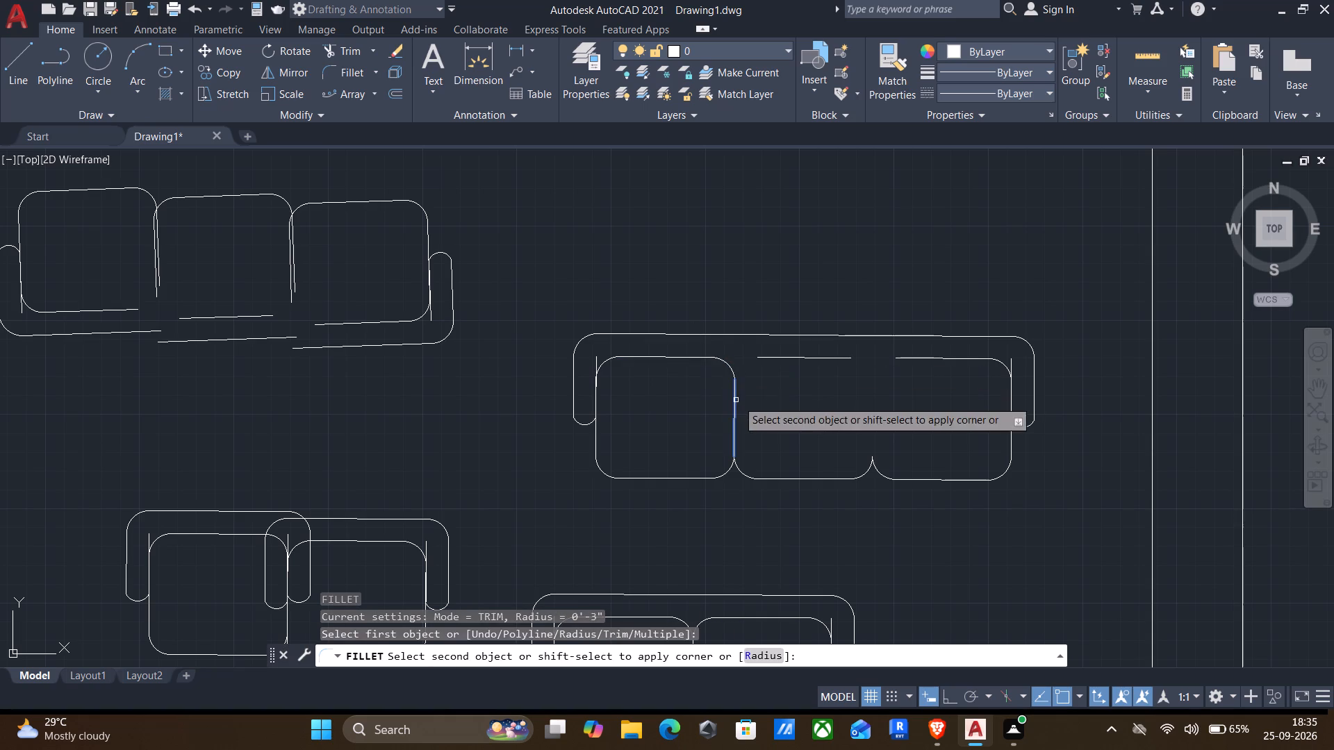
click(775, 358)
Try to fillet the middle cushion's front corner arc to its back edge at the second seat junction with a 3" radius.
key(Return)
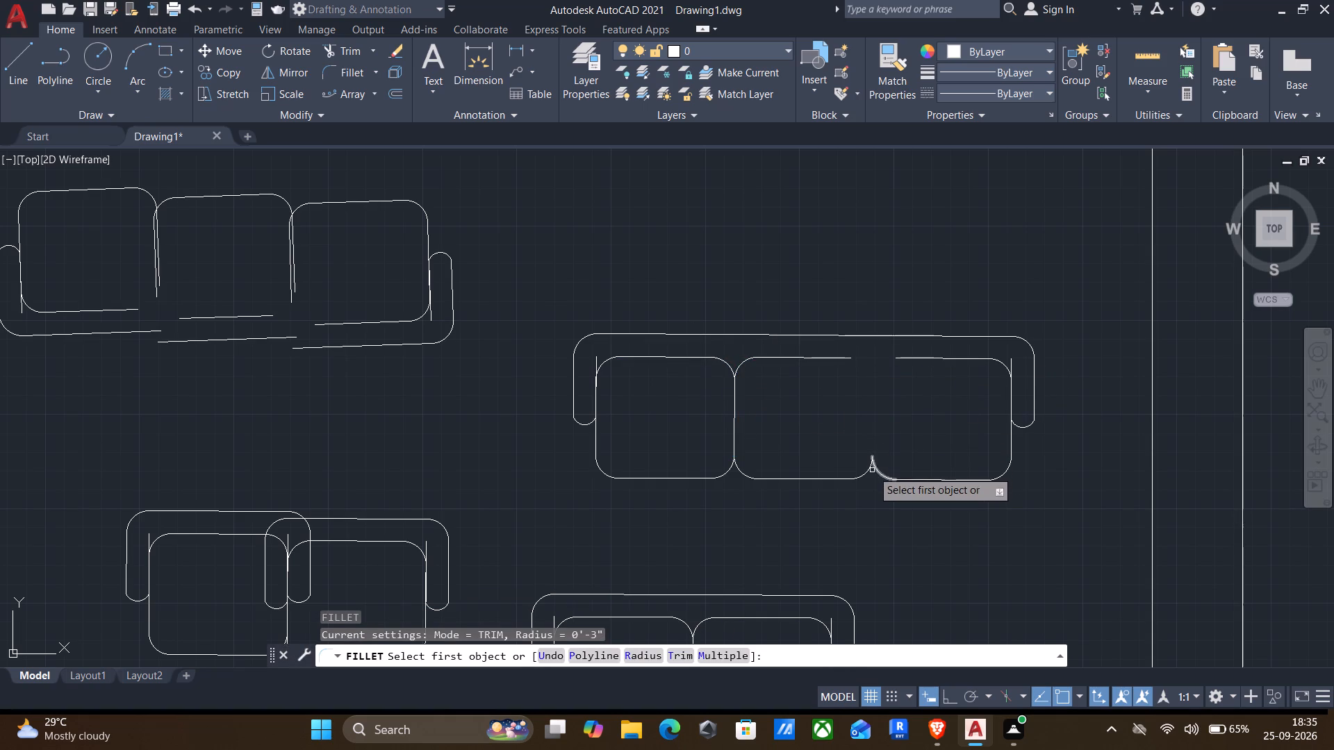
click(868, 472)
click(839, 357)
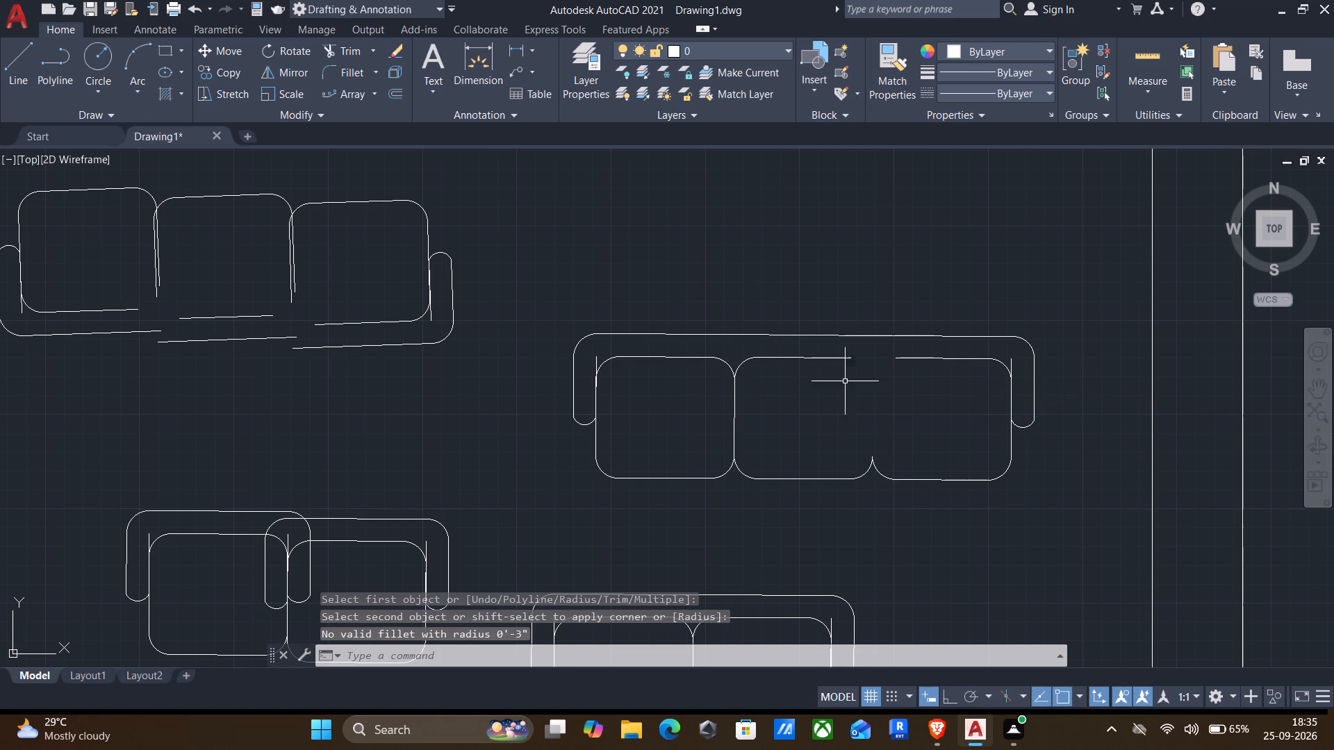
With Ortho on, draw a vertical dividing line between the middle and third cushions, from their front corner arcs toward the back edge.
key(l)
key(Return)
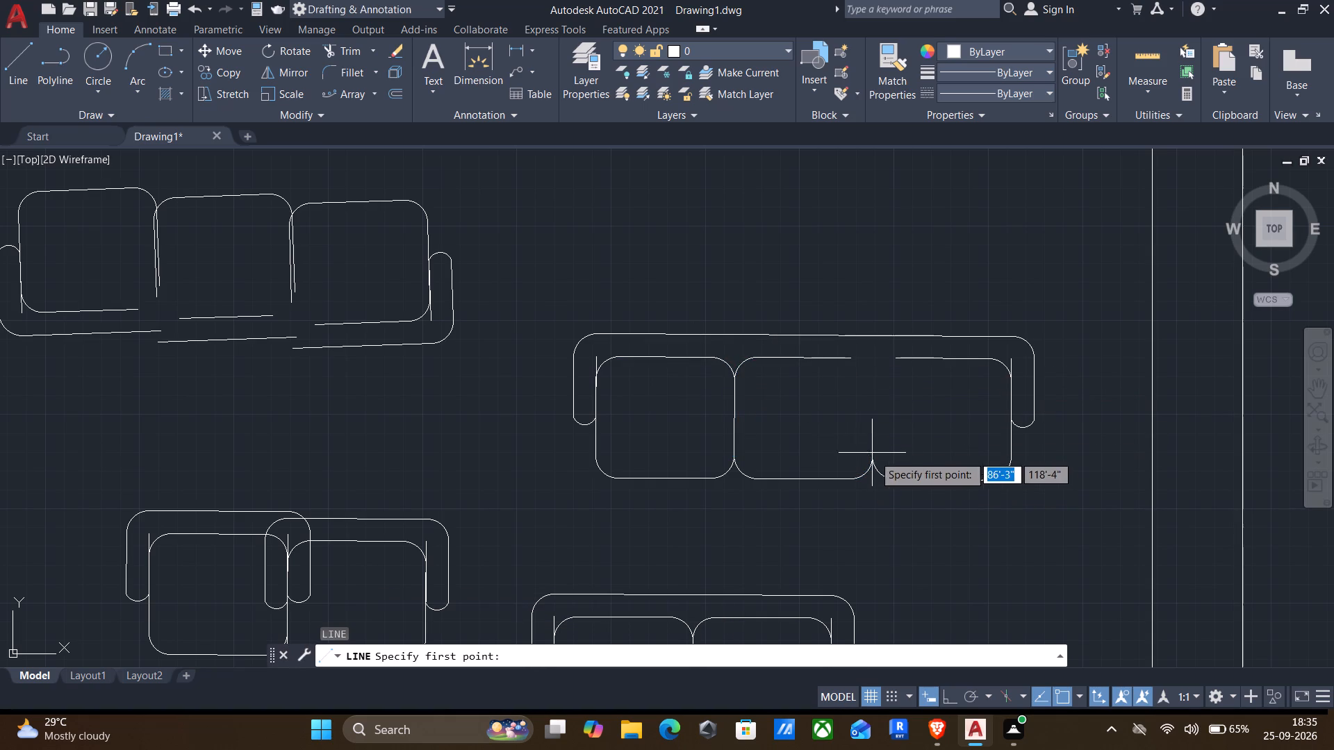
click(874, 462)
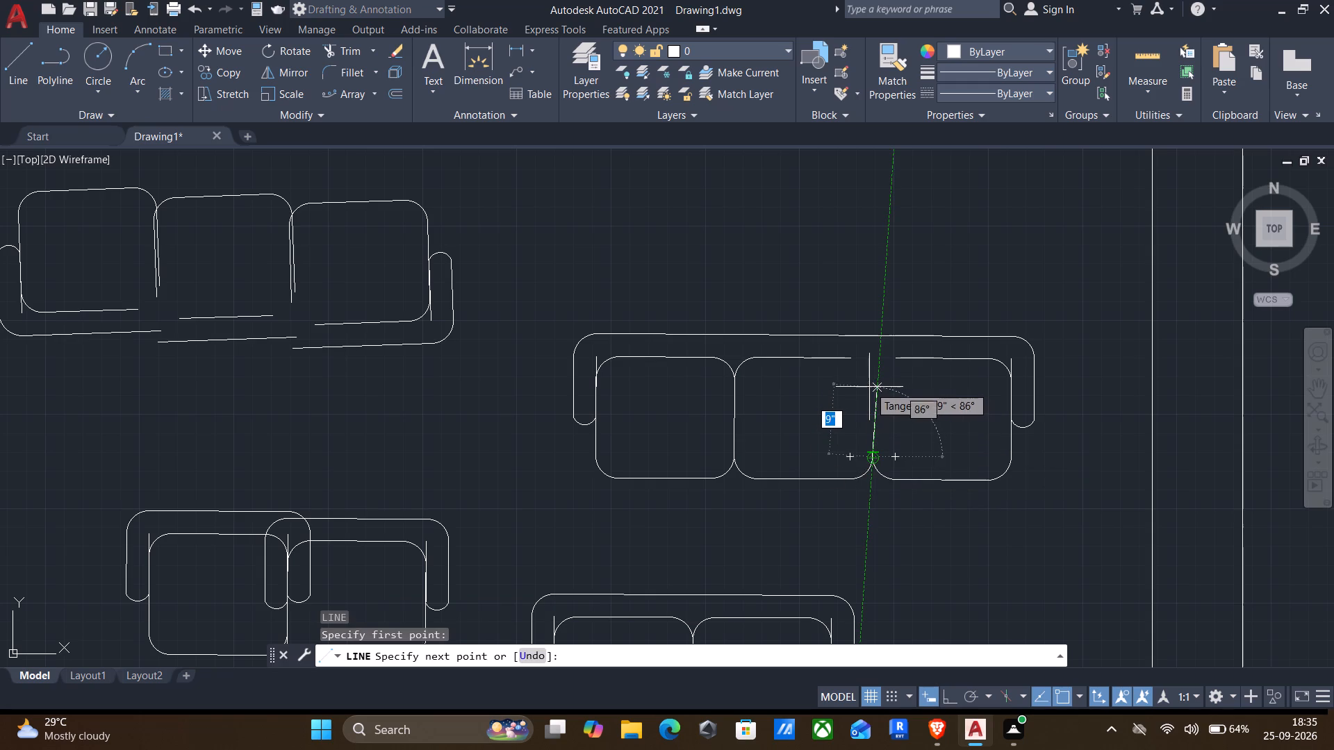
key(F8)
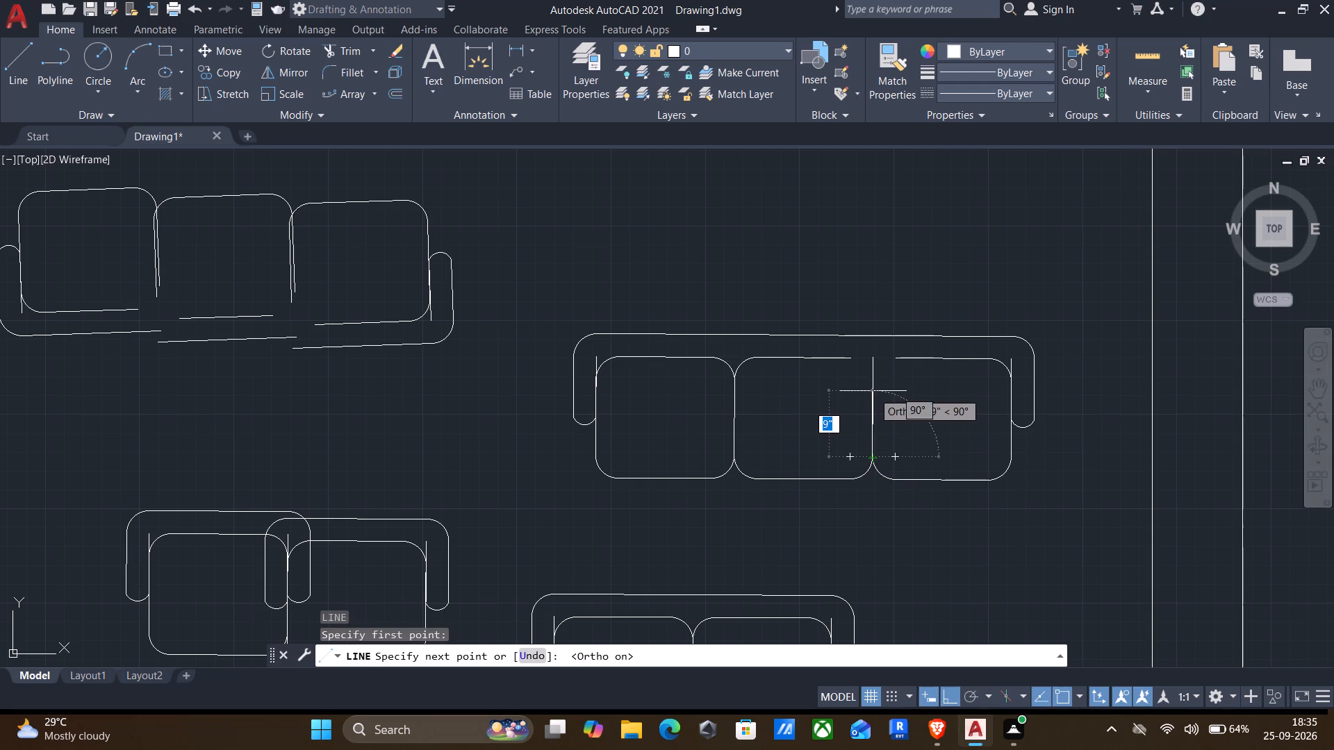
click(874, 381)
key(Return)
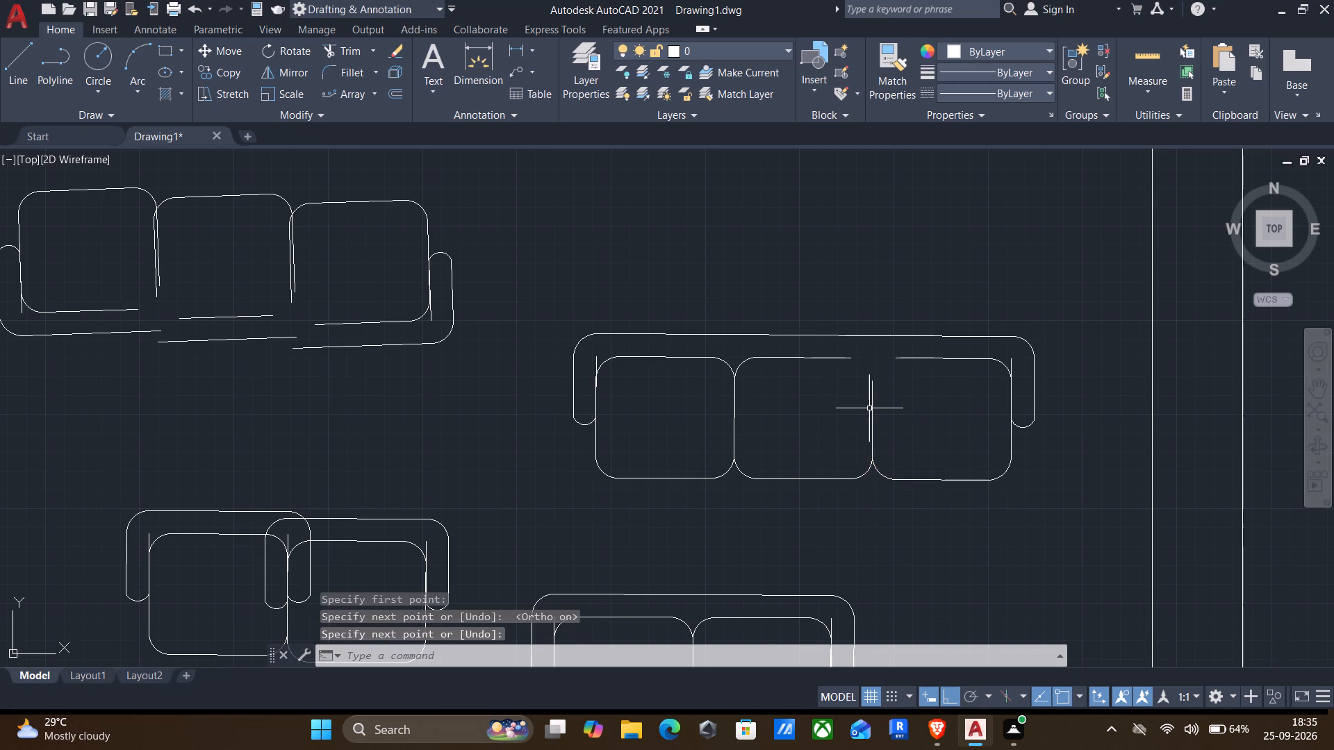
Fillet the back corners of the middle and third cushions with a 3" radius at the new dividing line.
key(f)
key(Return)
click(874, 417)
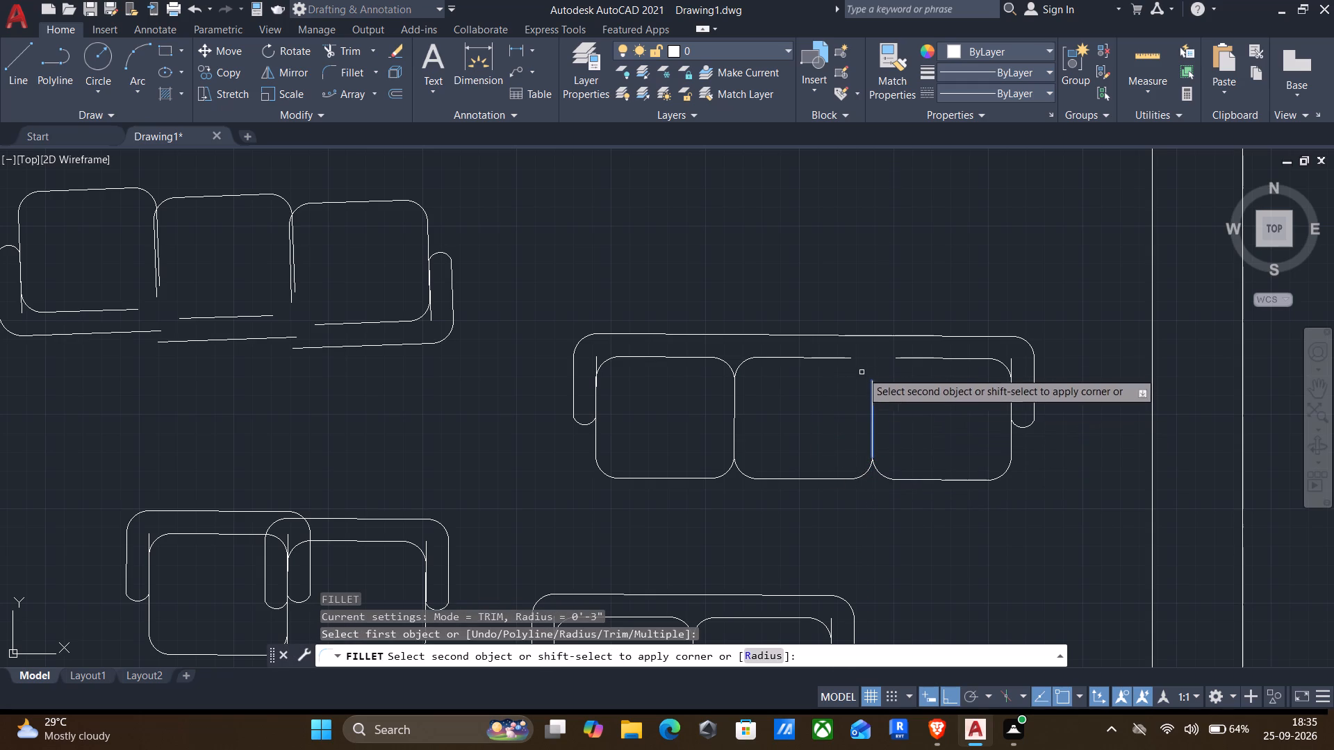
click(837, 358)
key(Return)
click(872, 397)
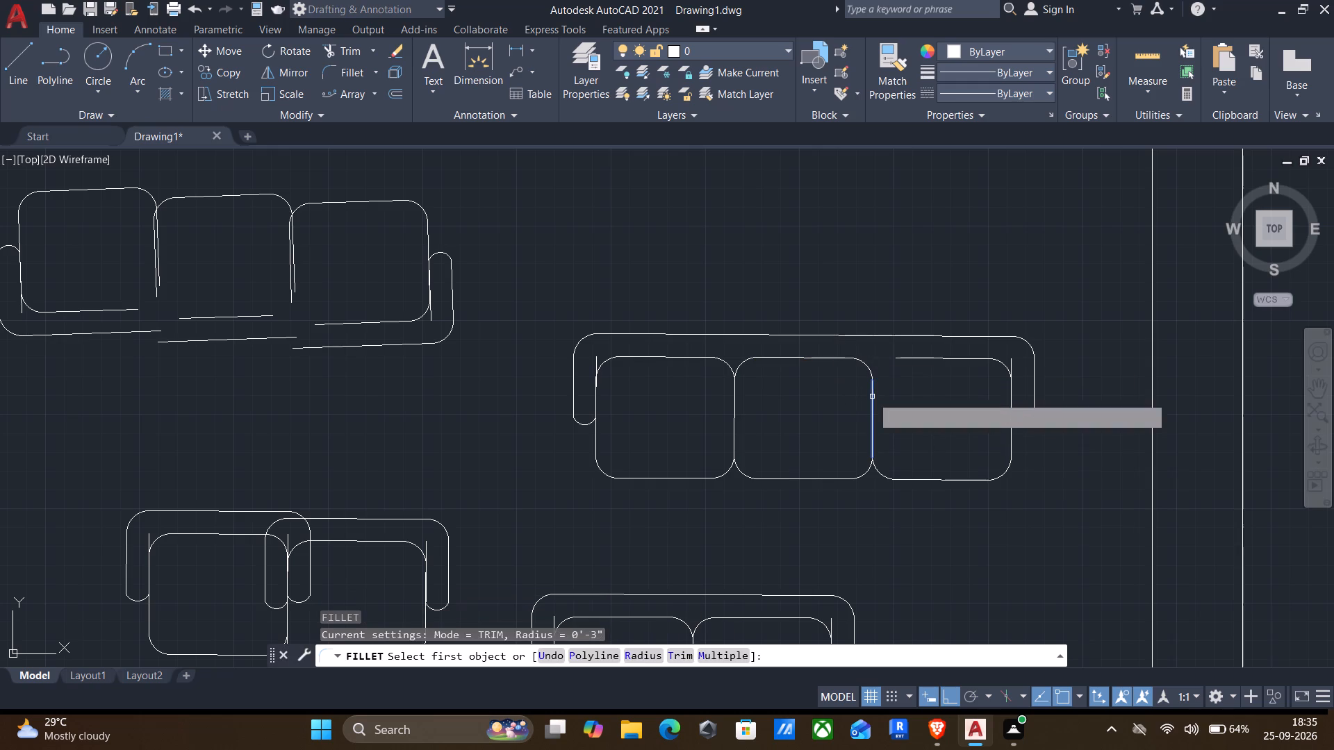
click(923, 357)
scroll(913, 369, down, 2)
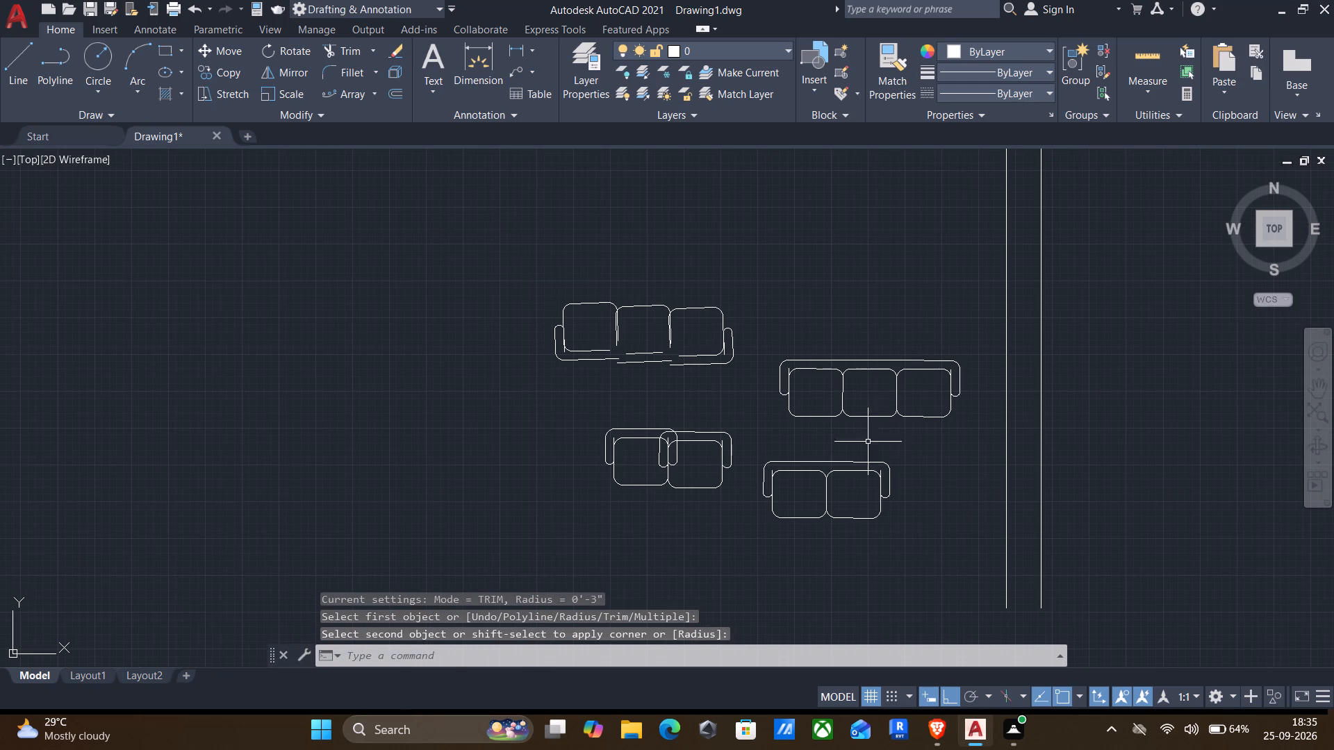
Erase the old tilted three-seat sofa.
click(746, 406)
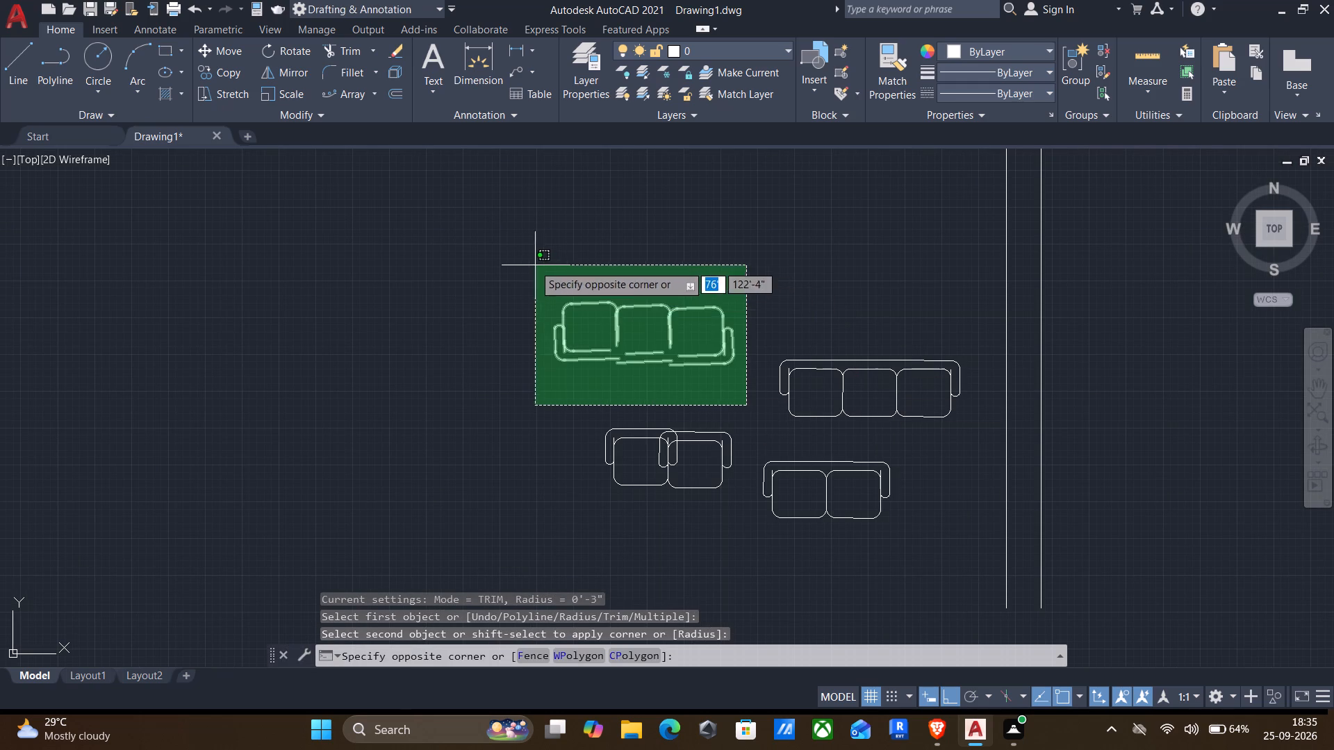
click(522, 261)
key(Delete)
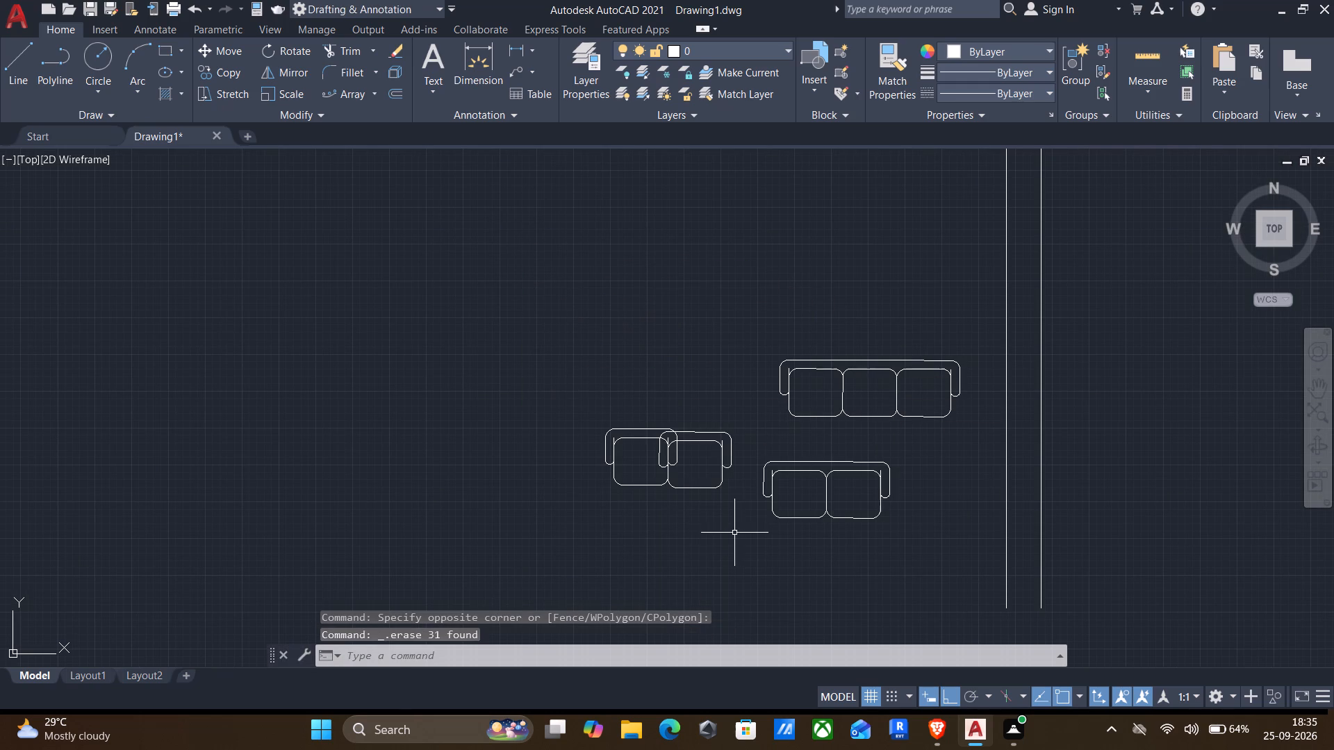
Copy the first armchair of the old misaligned two-seat sofa about 6'-4" horizontally to the left into empty space.
click(741, 532)
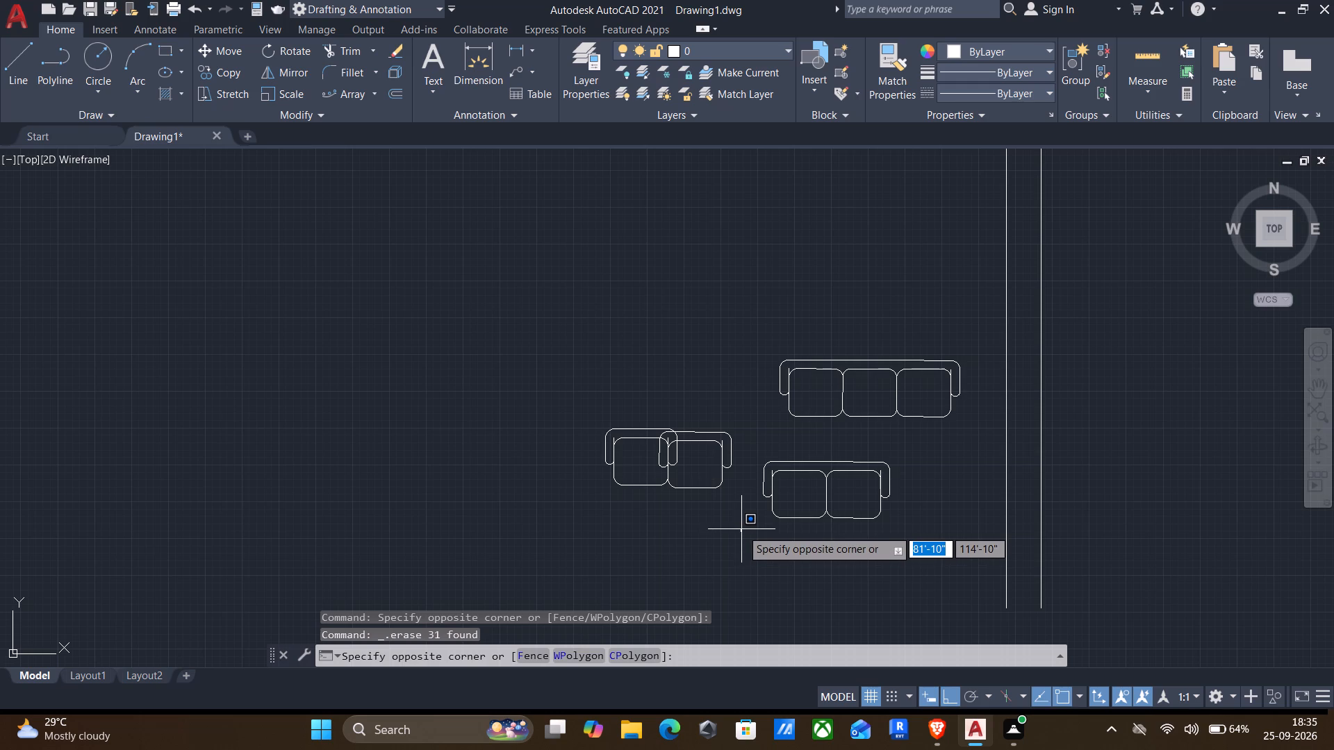
click(734, 542)
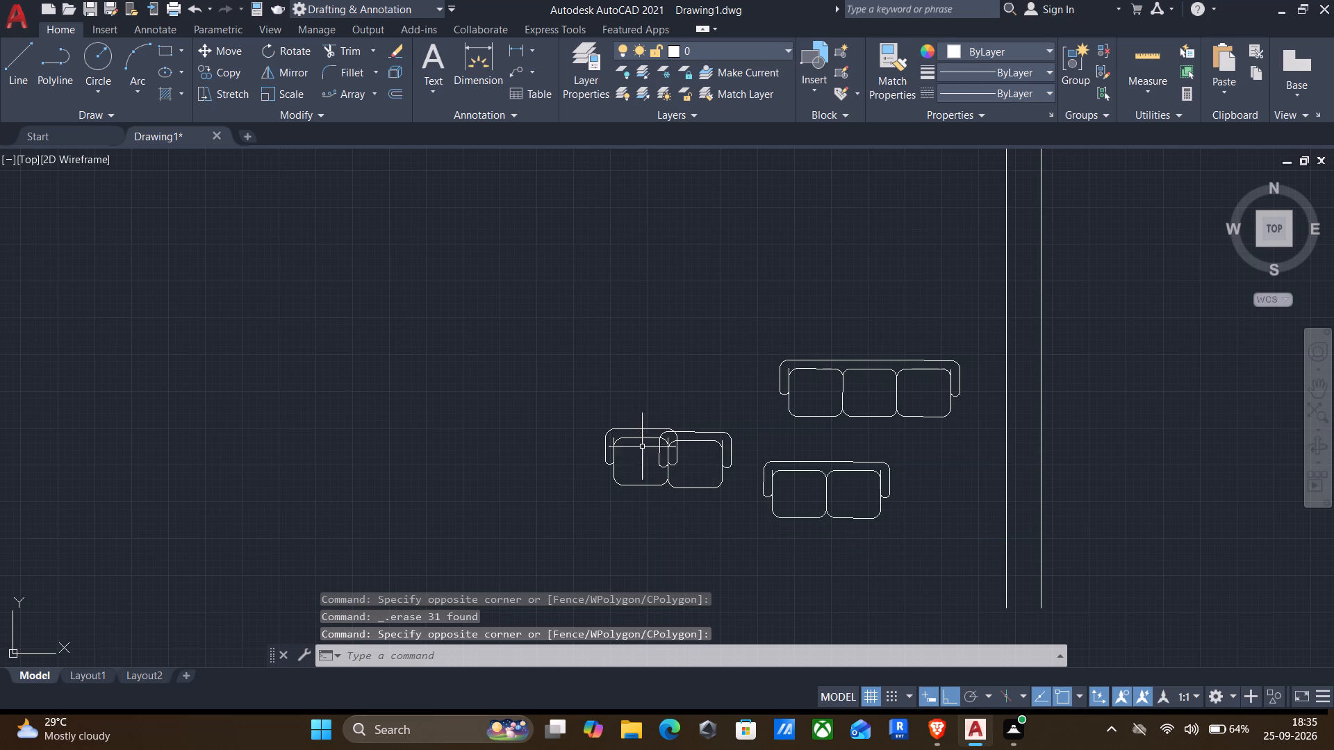
drag(528, 369, 557, 415)
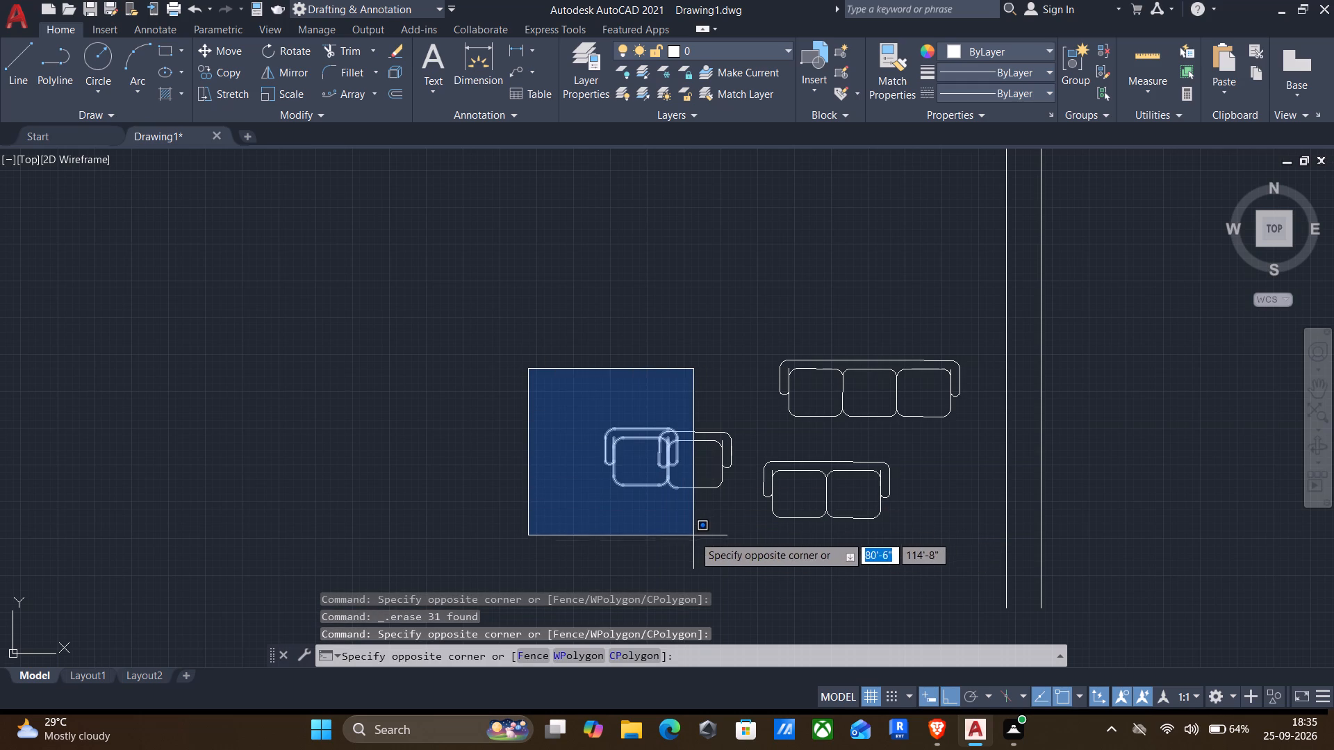
click(693, 537)
key(c)
key(o)
key(Return)
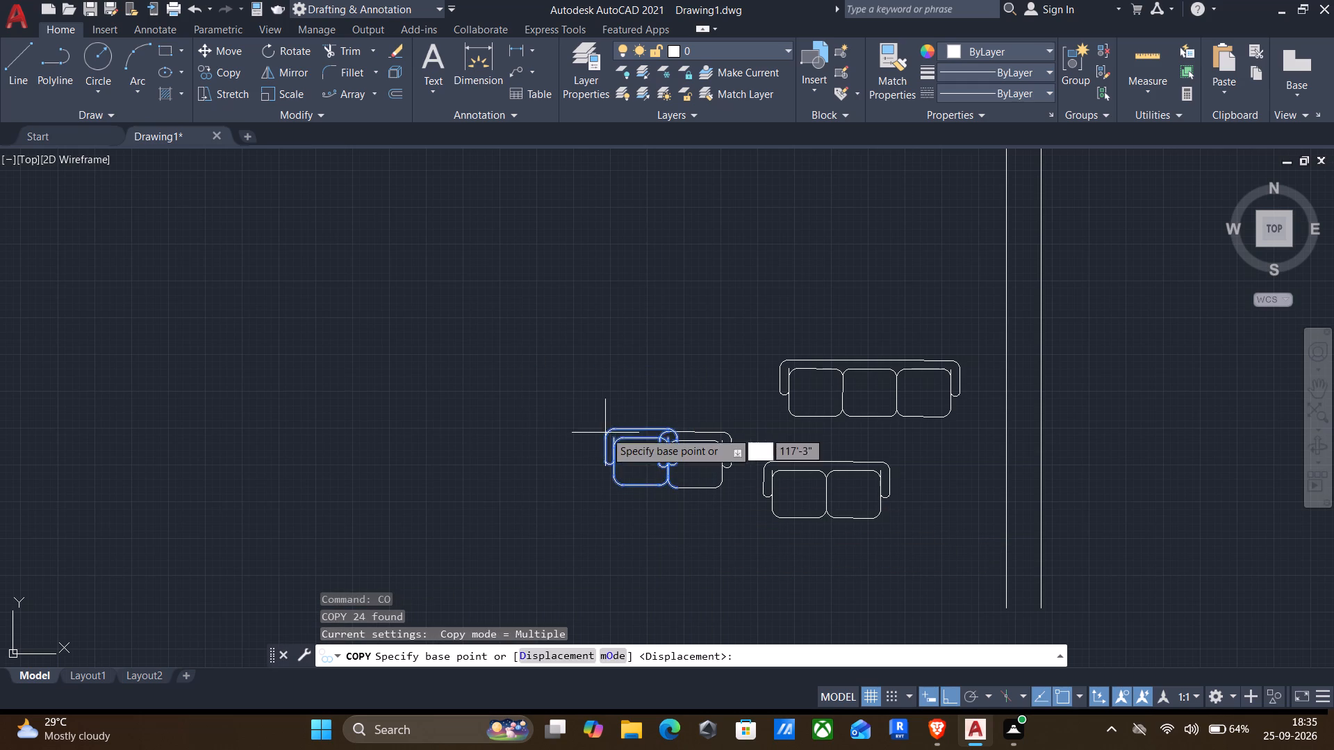
click(605, 422)
click(392, 383)
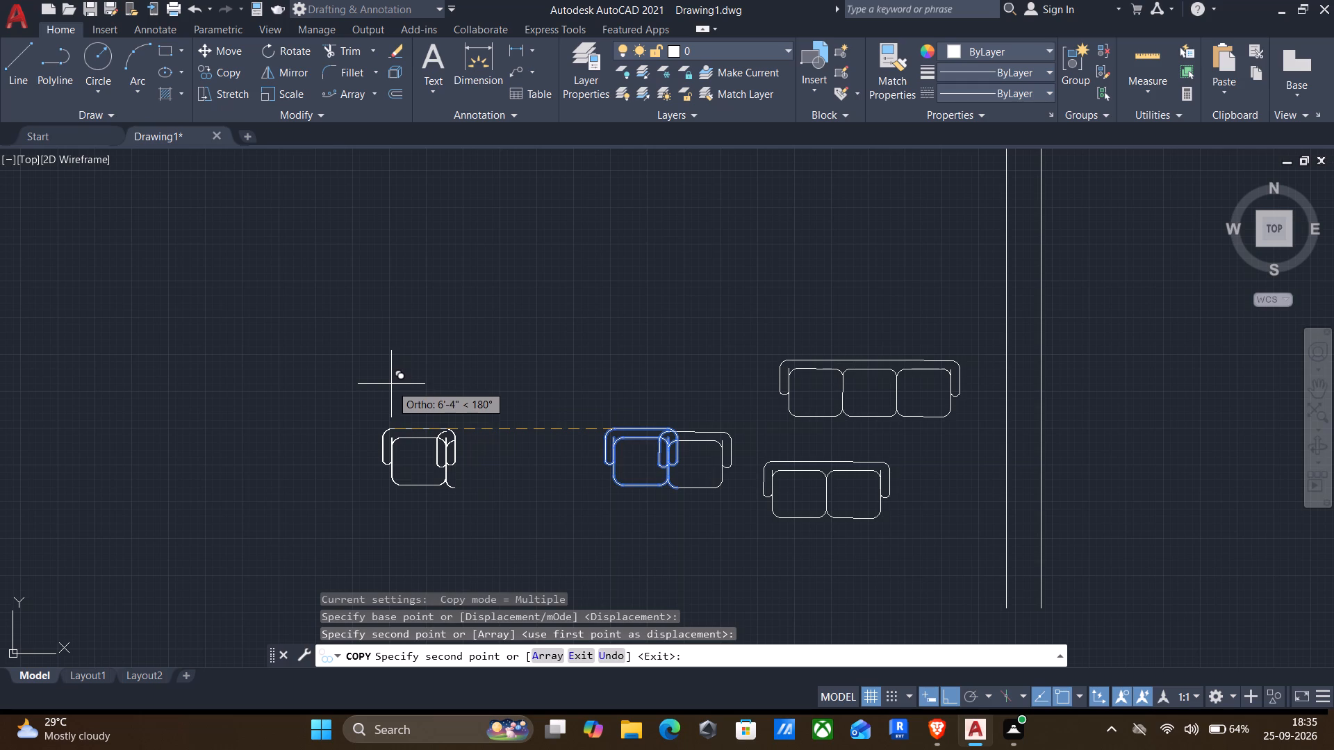
key(Escape)
Erase the neighbouring seat's leftover front corner arc, armrest side line, armrest end arc and outer back corner arc from the copied armchair.
scroll(432, 474, up, 3)
click(527, 563)
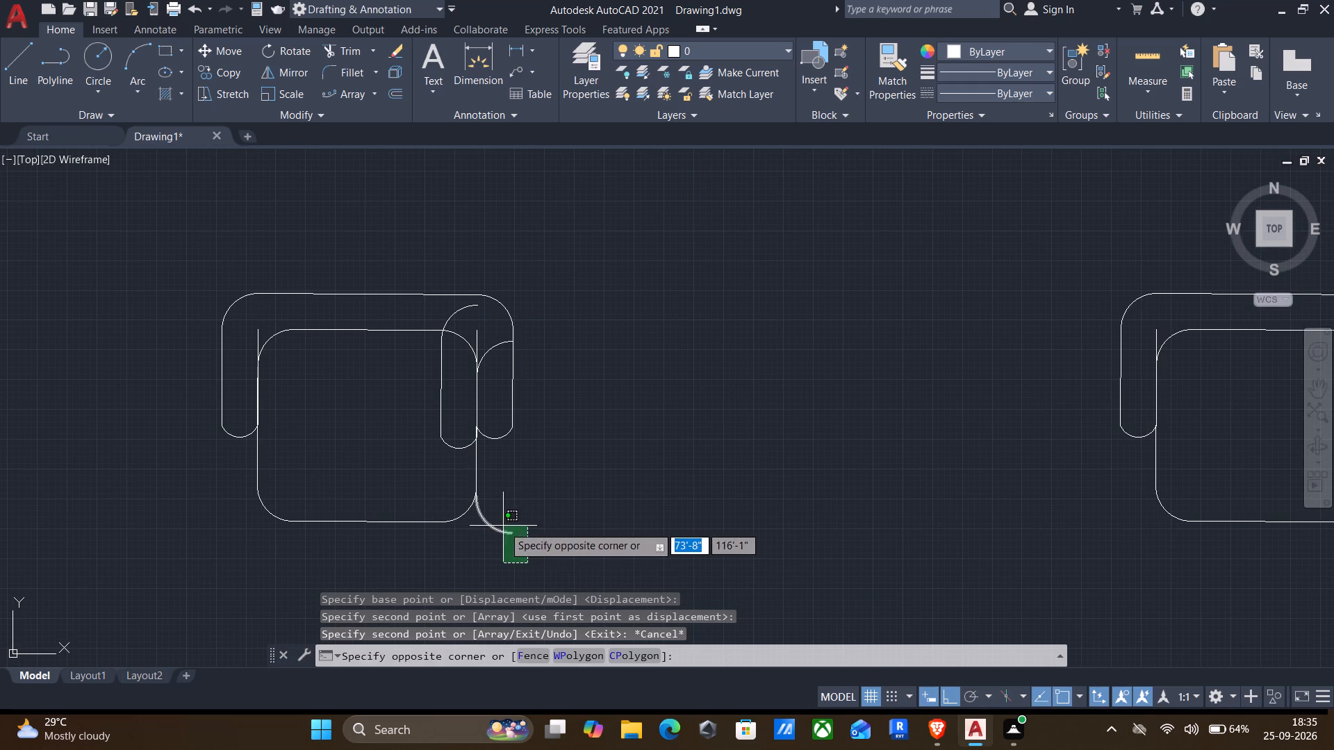
click(501, 522)
key(Delete)
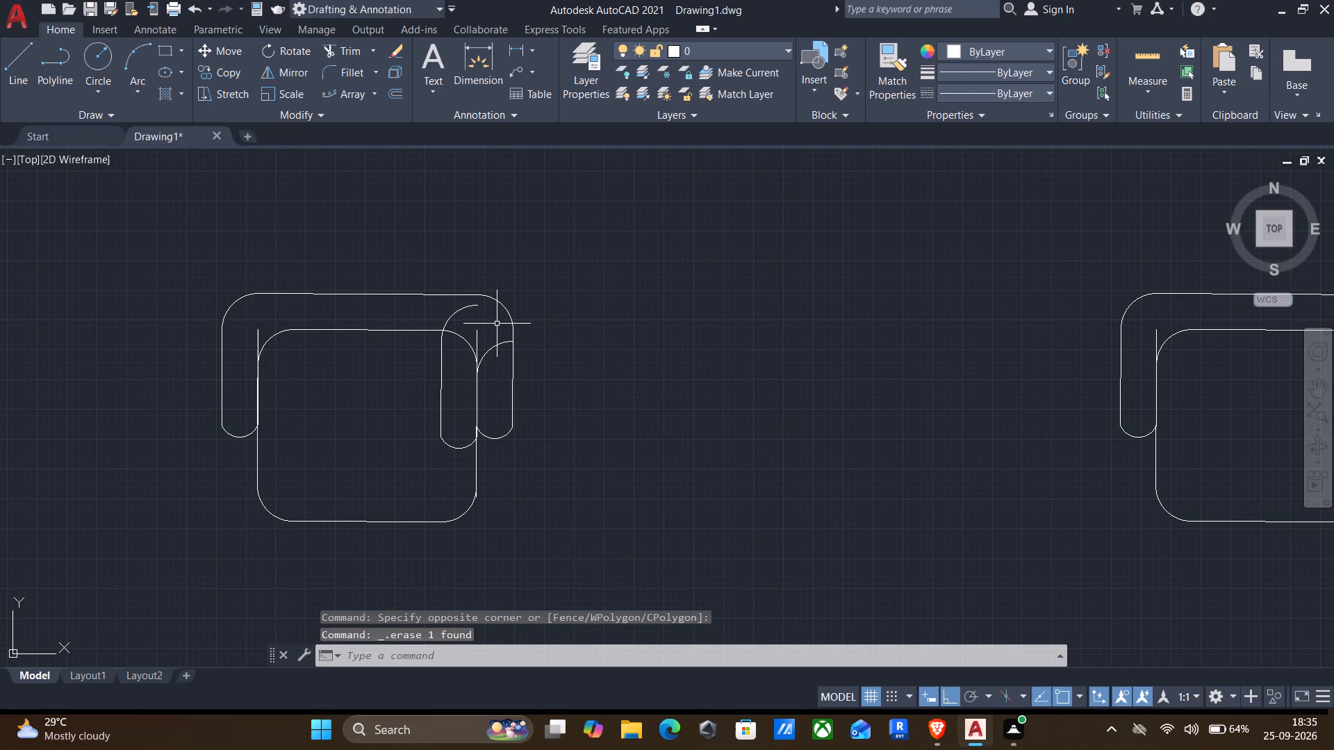
click(458, 403)
click(403, 378)
key(Delete)
click(447, 459)
click(428, 421)
key(Delete)
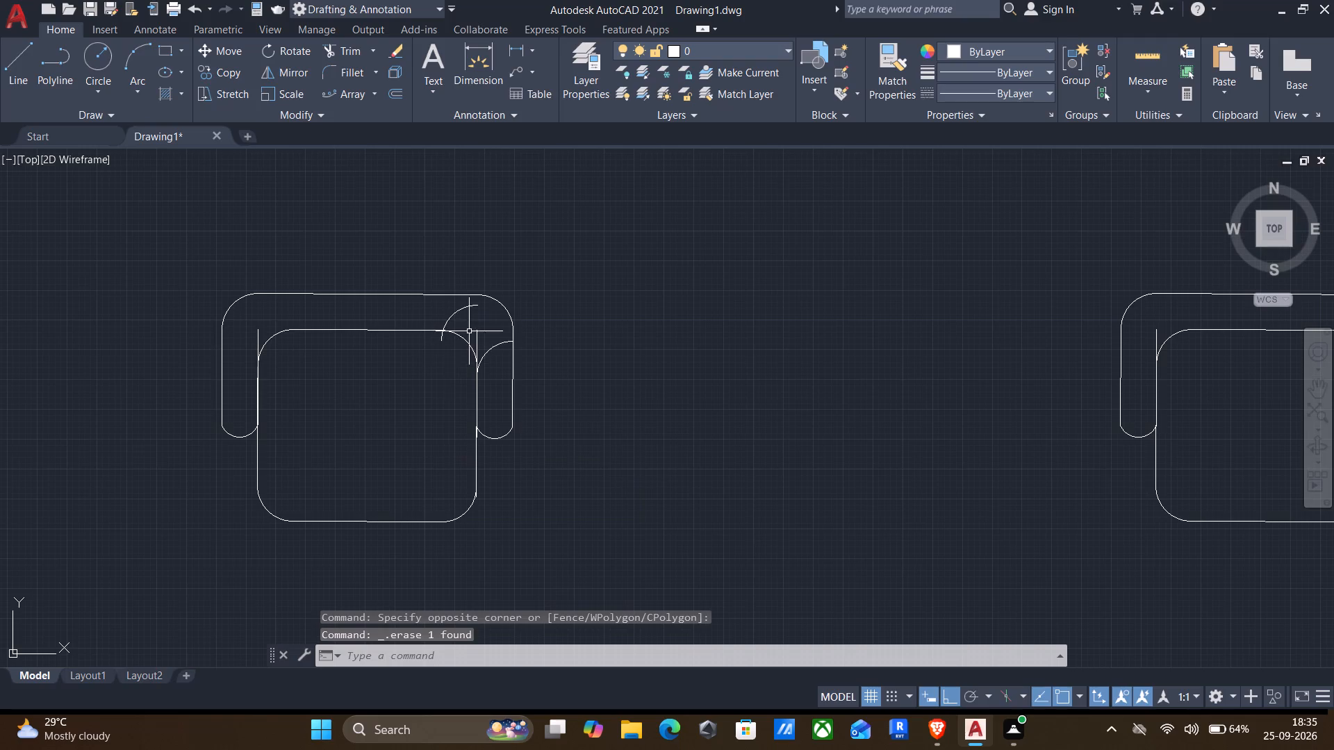
click(472, 321)
click(438, 308)
key(Delete)
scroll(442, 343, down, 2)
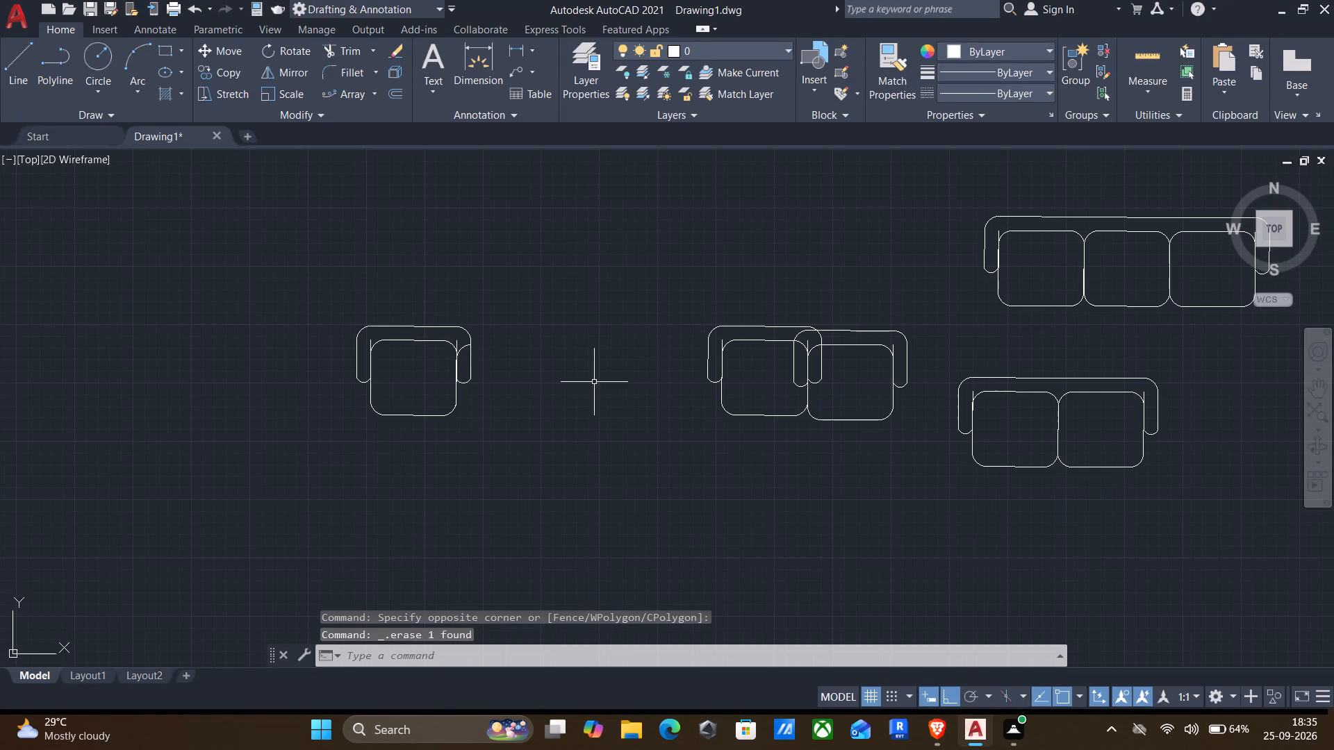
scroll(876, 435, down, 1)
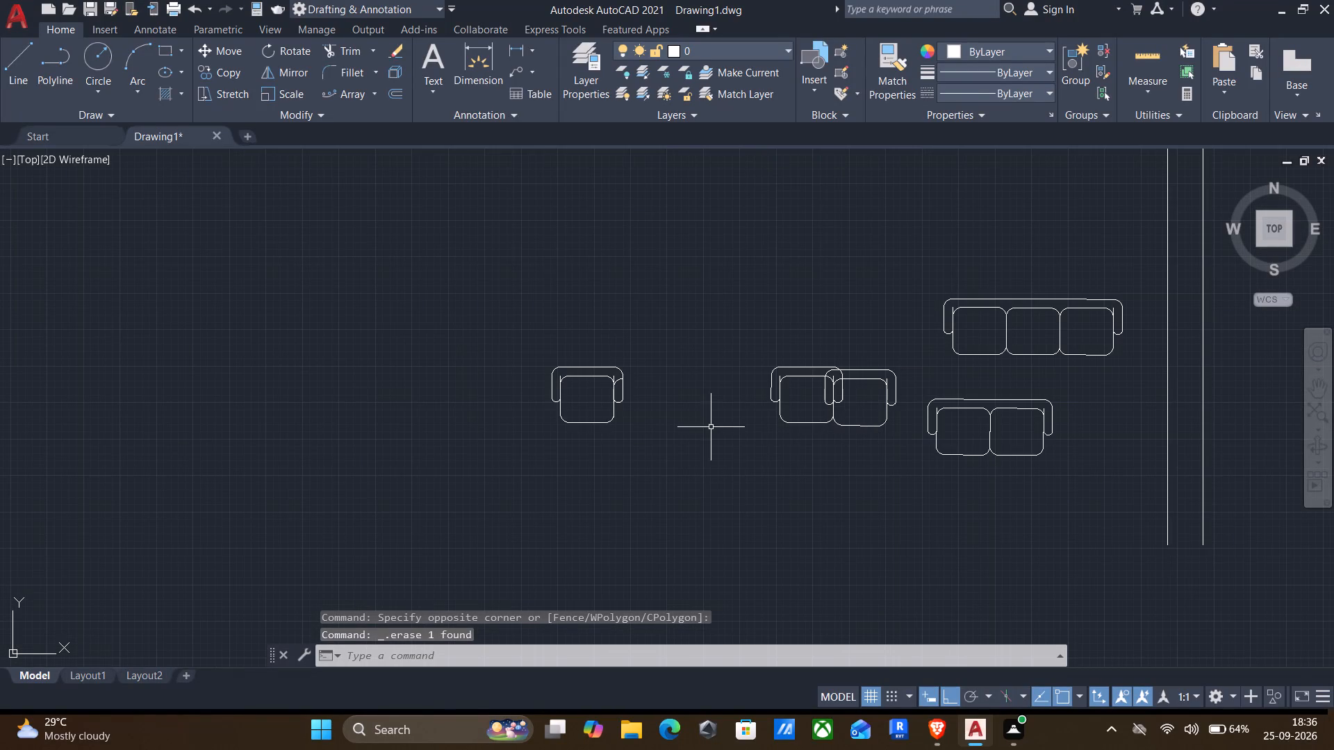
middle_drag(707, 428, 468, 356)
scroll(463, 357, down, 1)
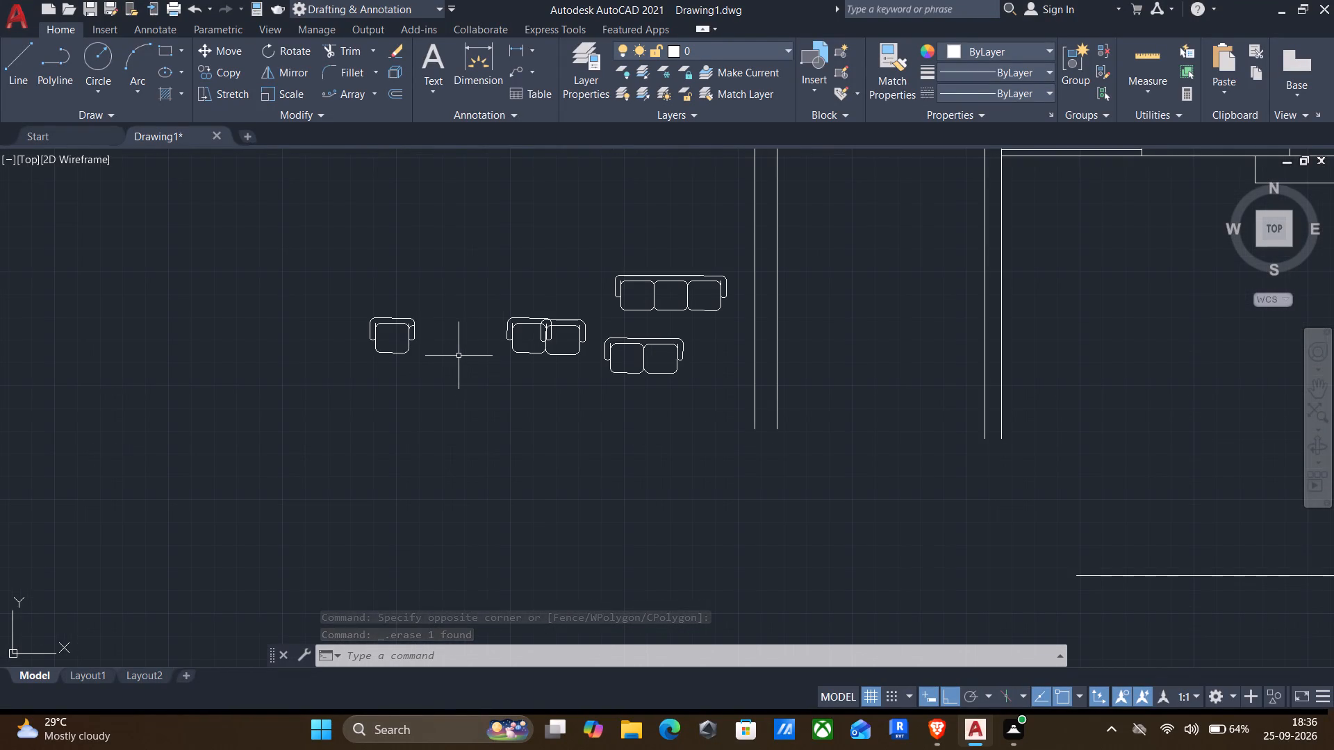
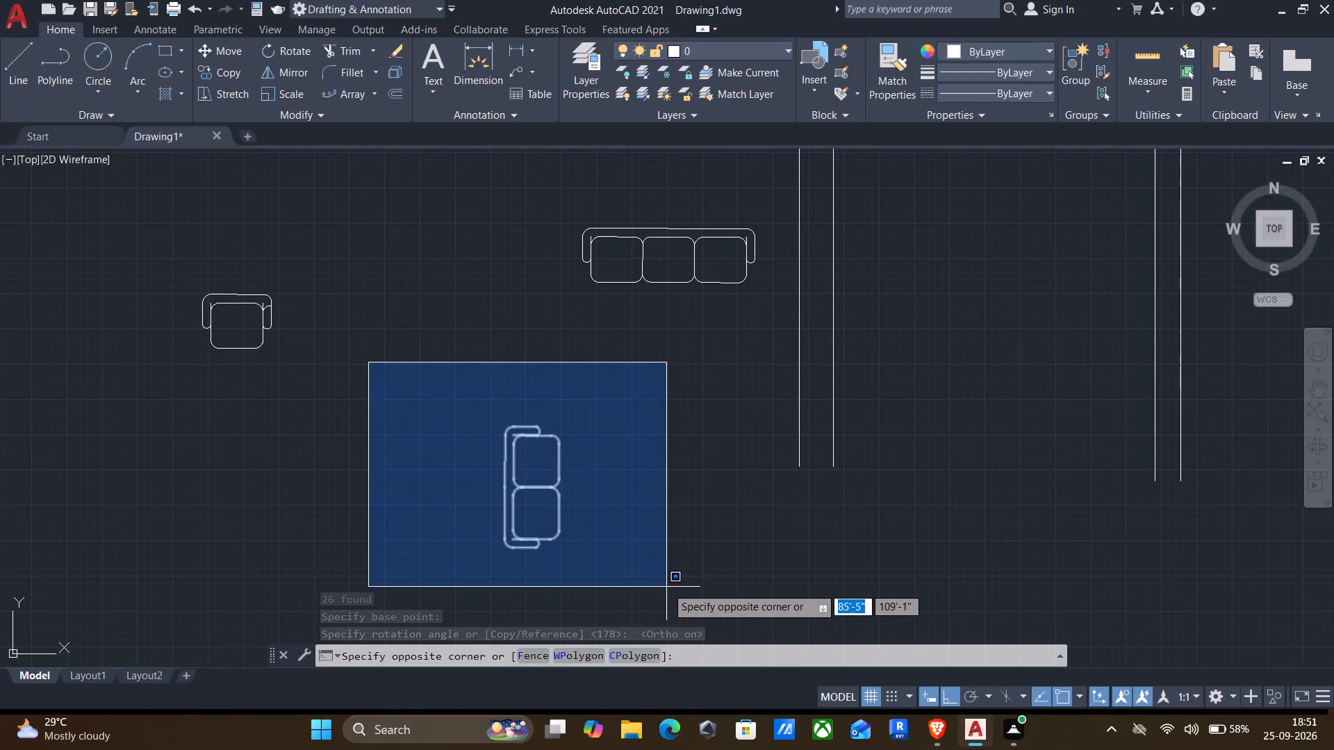
Copy the upright two-seat sofa from its back corner to the room's side wall, below the three-seat sofa and side tables.
click(666, 587)
key(c)
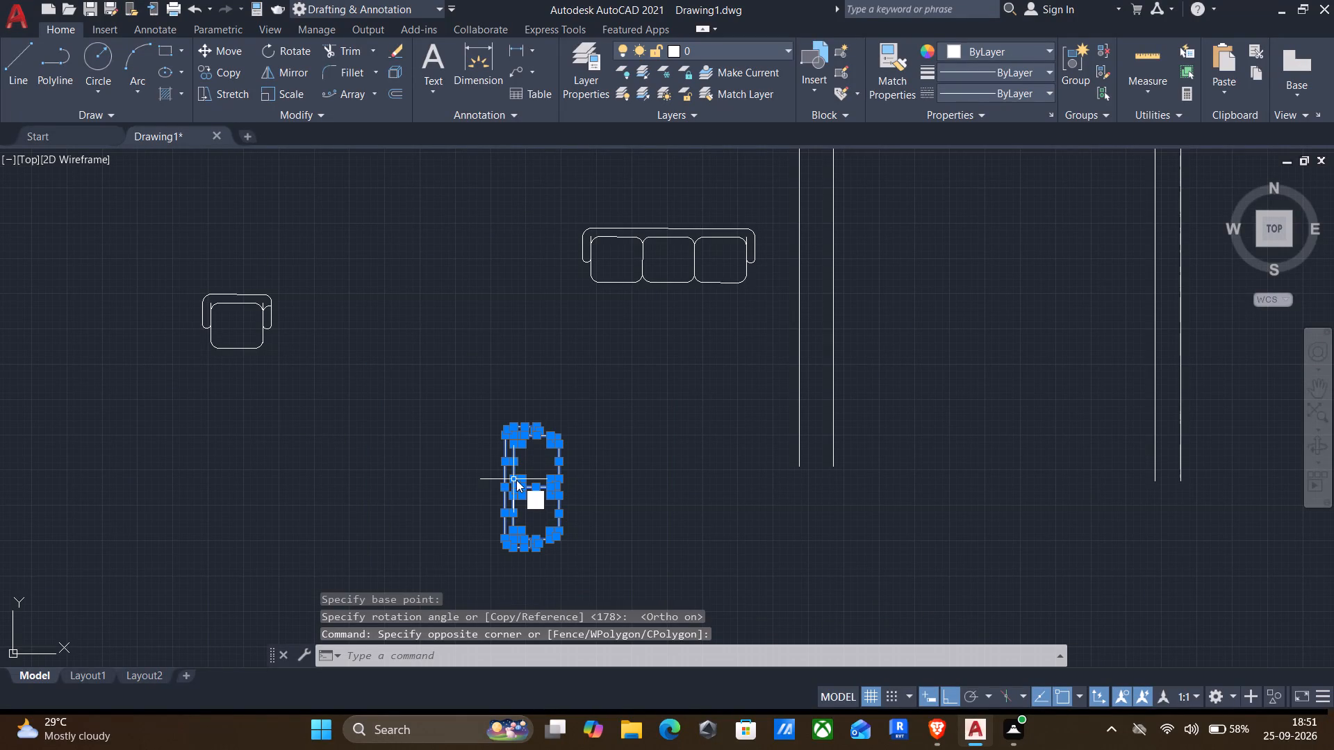
key(0)
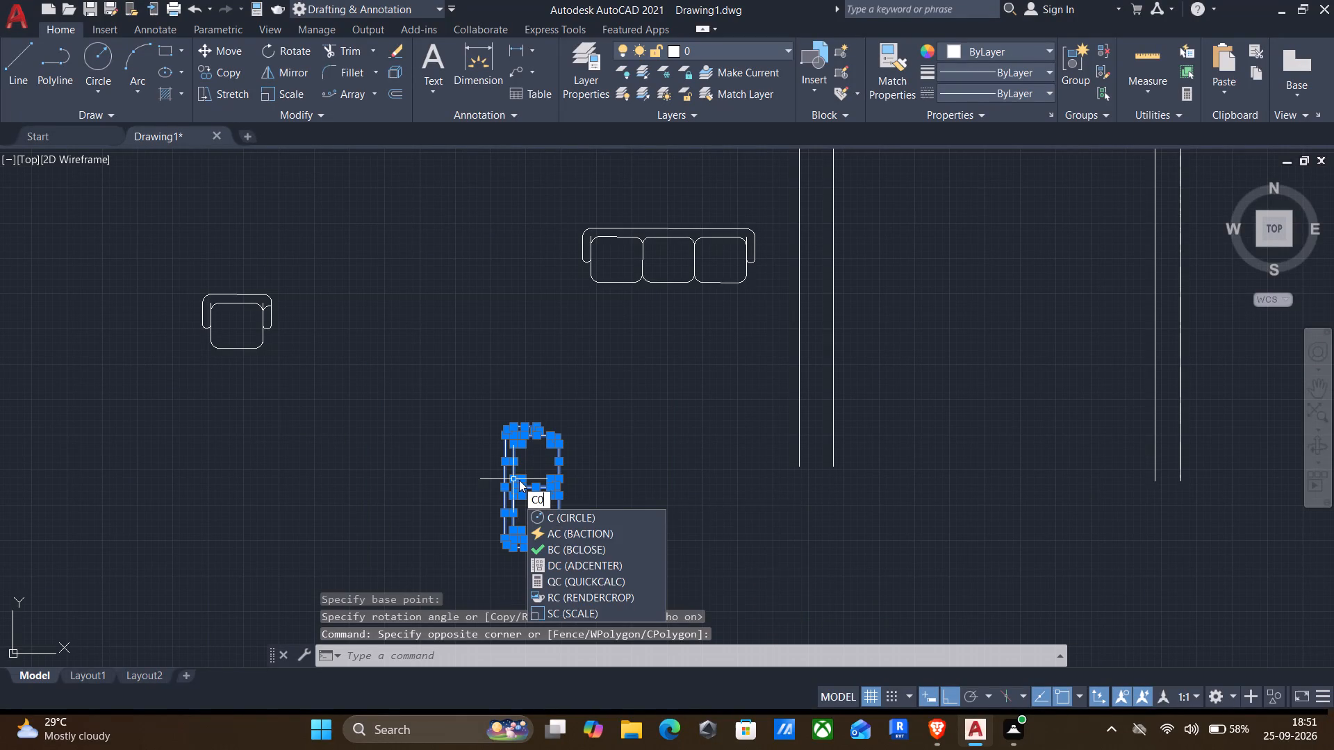
key(BackSpace)
key(o)
key(Return)
click(507, 430)
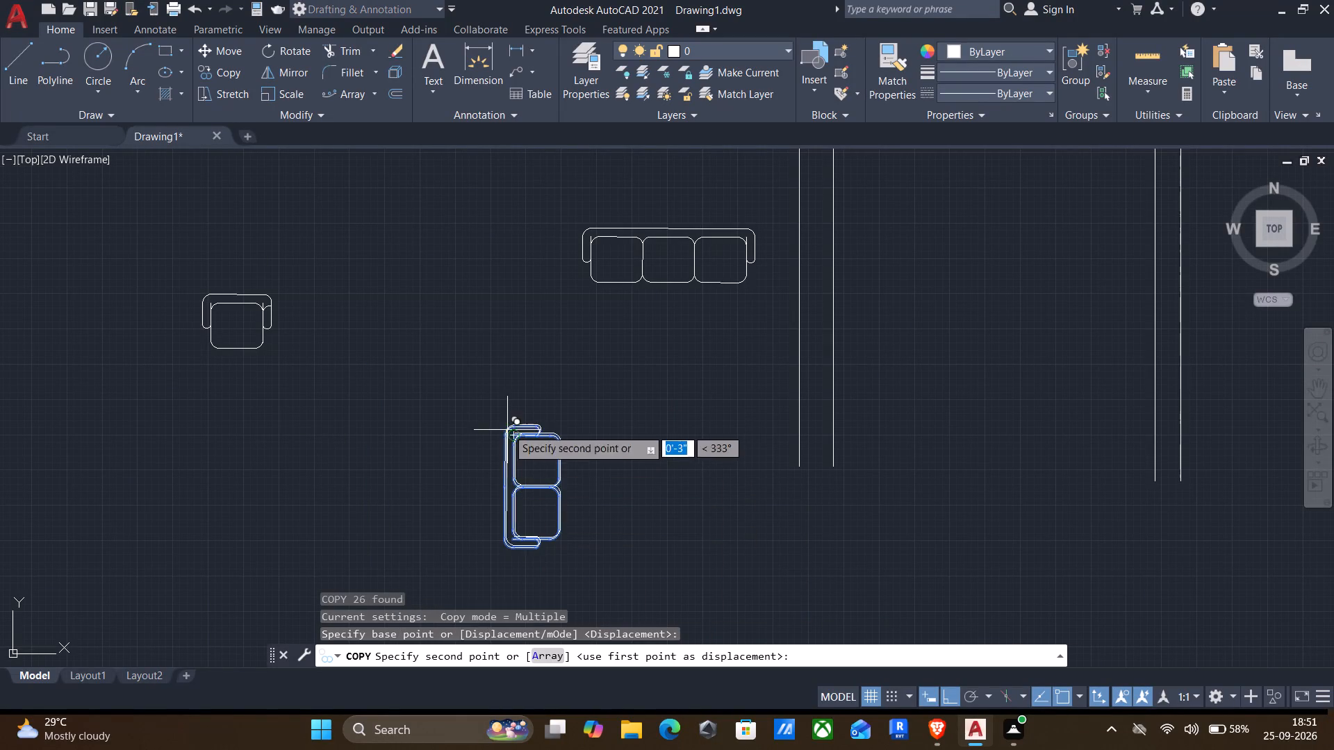
middle_drag(807, 312, 715, 447)
key(F8)
middle_drag(808, 350, 781, 362)
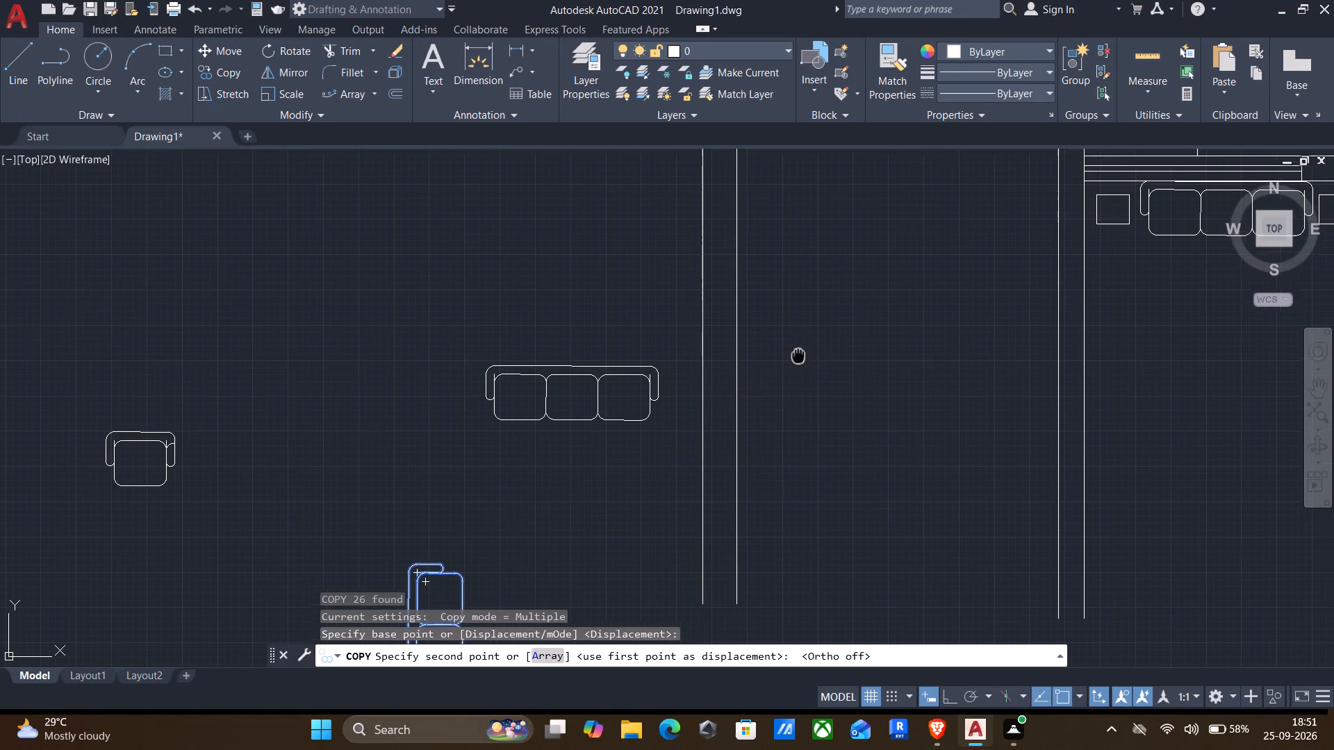
middle_drag(781, 362, 456, 431)
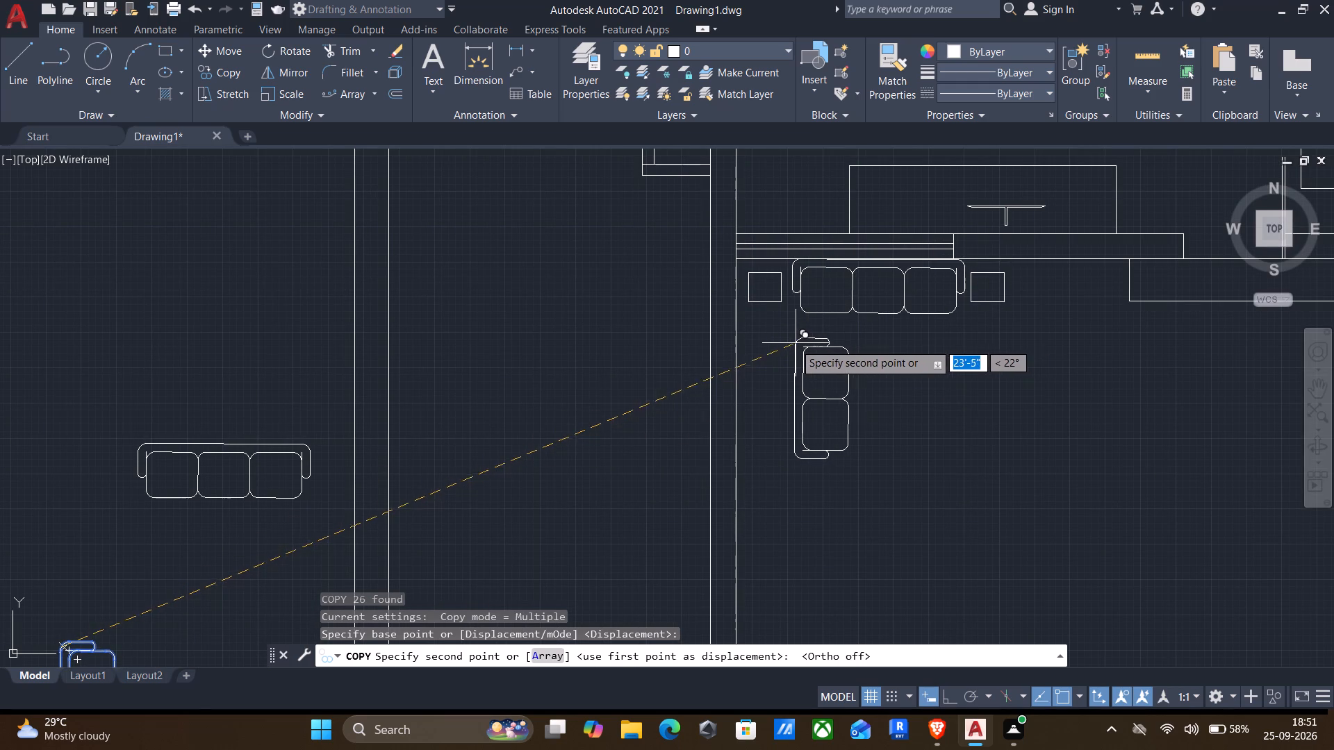
scroll(759, 339, up, 1)
click(721, 344)
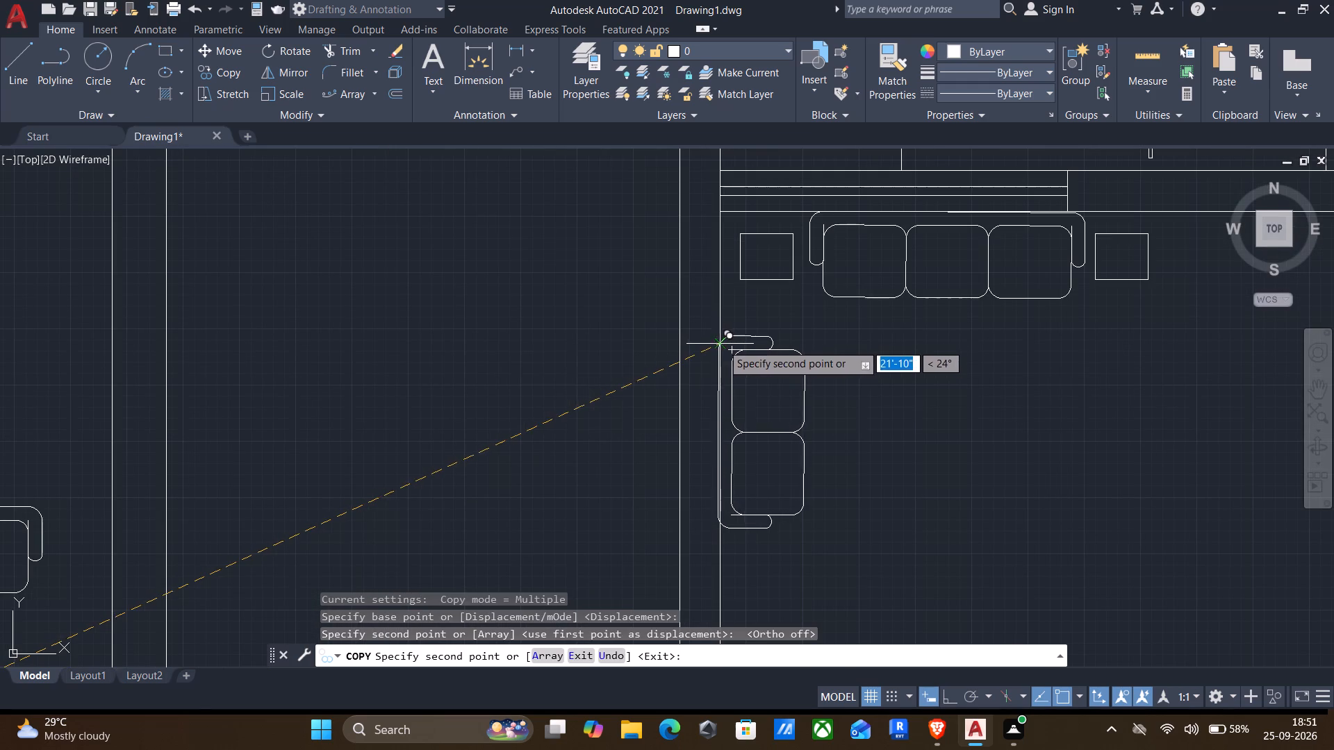
key(Escape)
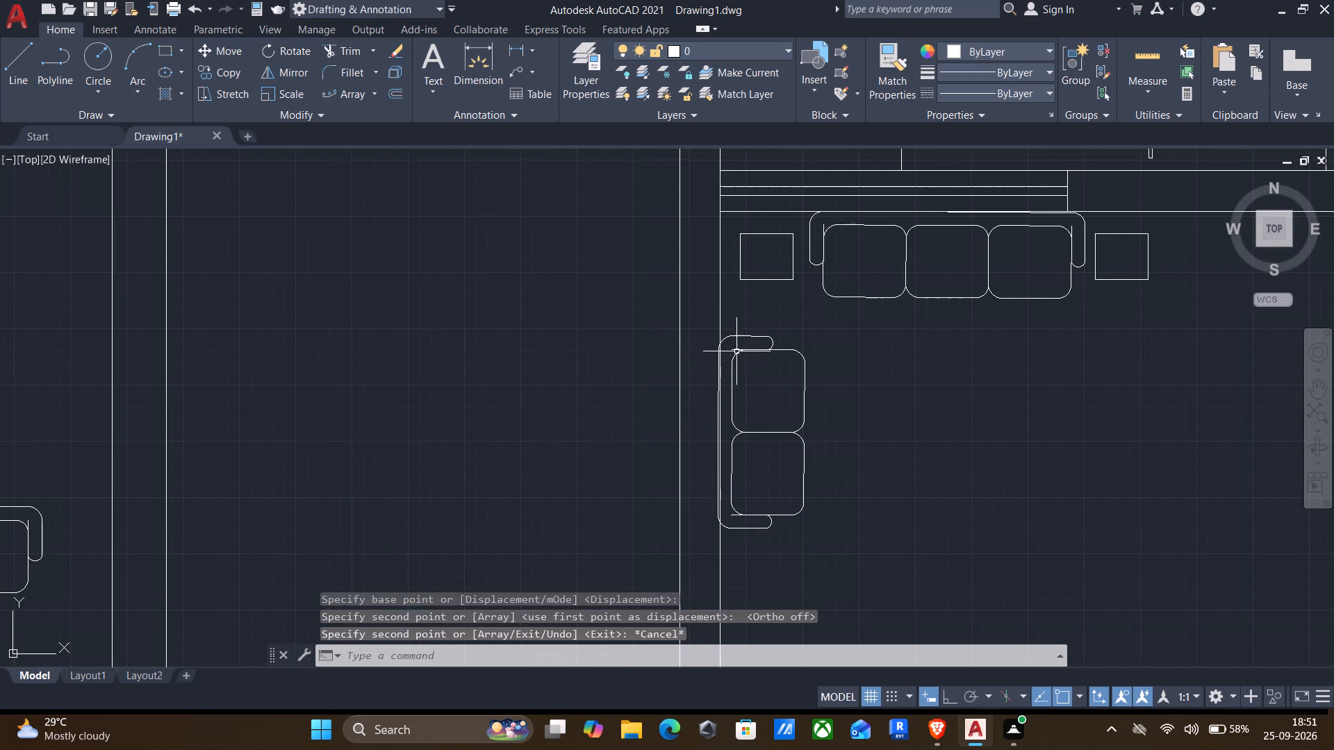
Move the copied two-seat sofa slightly so its back sits against the wall's inner face.
click(703, 324)
click(839, 575)
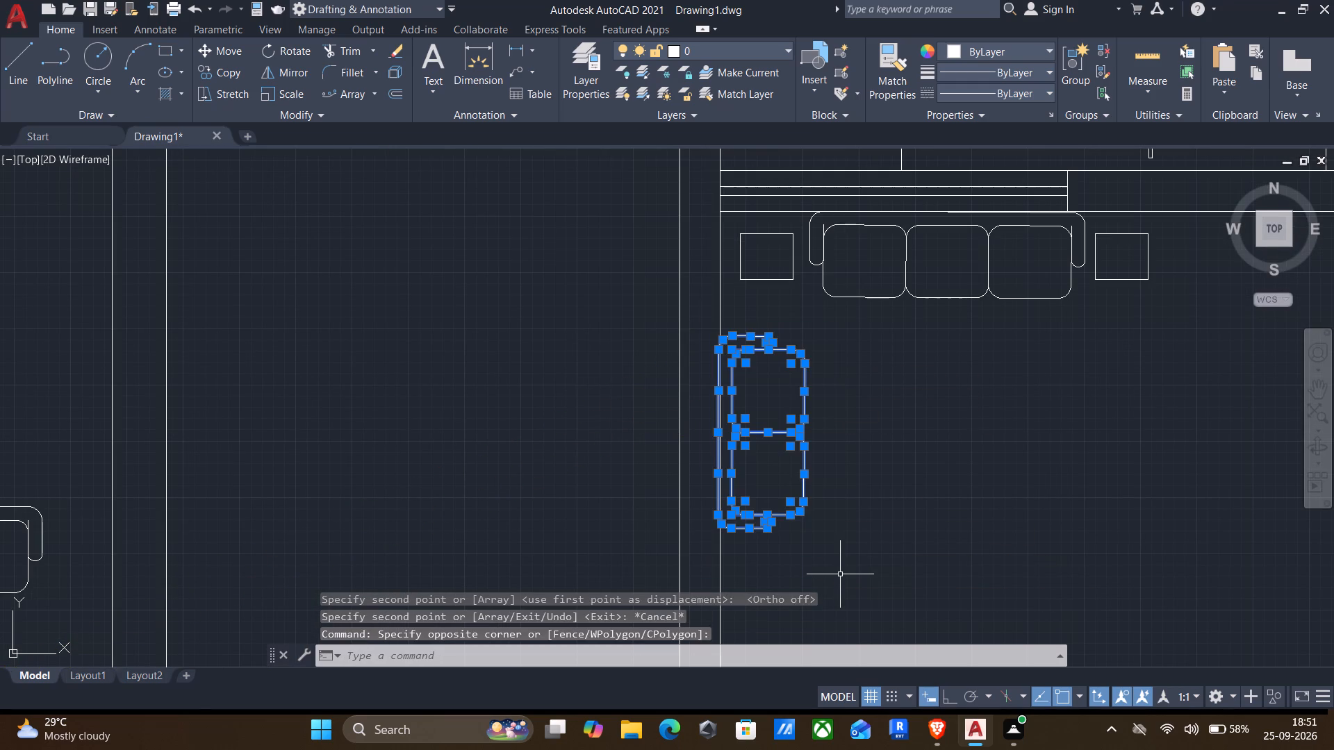
key(m)
key(Return)
scroll(732, 435, up, 3)
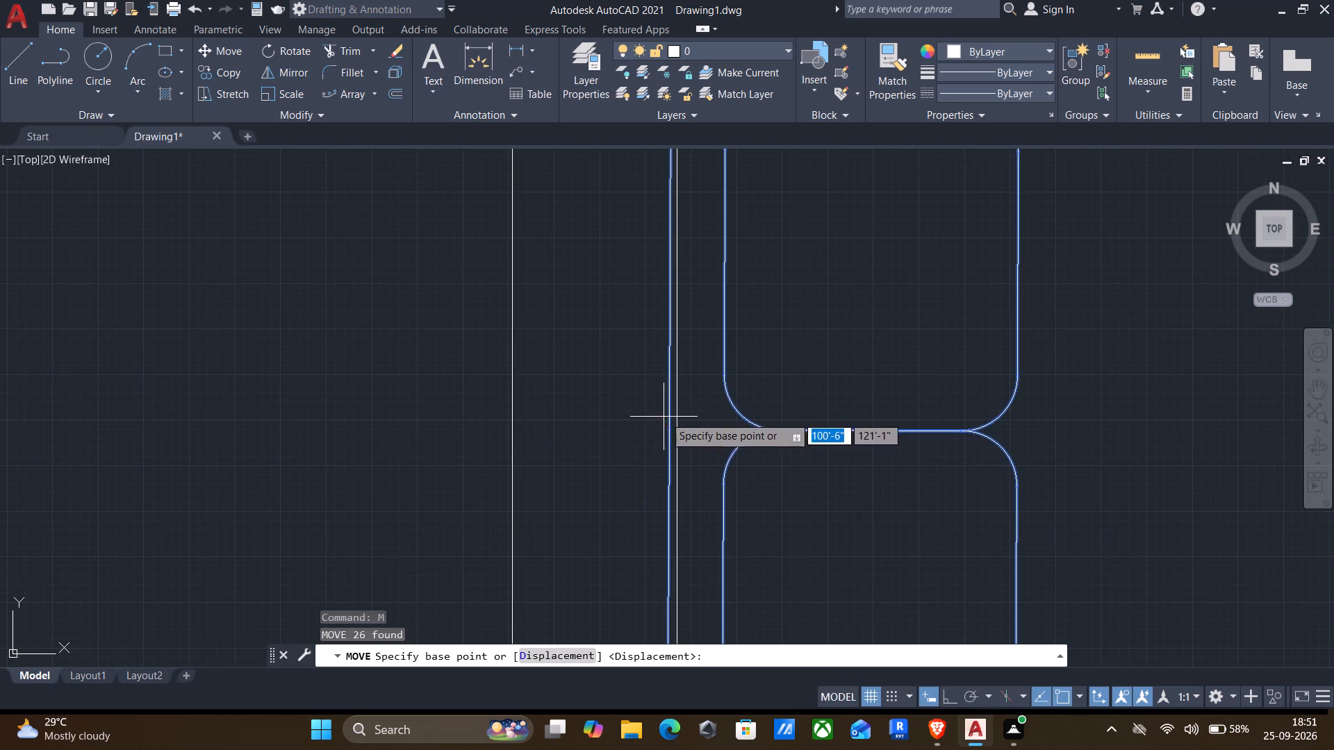
click(668, 415)
click(682, 414)
Draw a round coffee table as a circle of about 10" radius in the open floor in front of the sofas.
scroll(702, 427, down, 3)
middle_click(842, 474)
key(c)
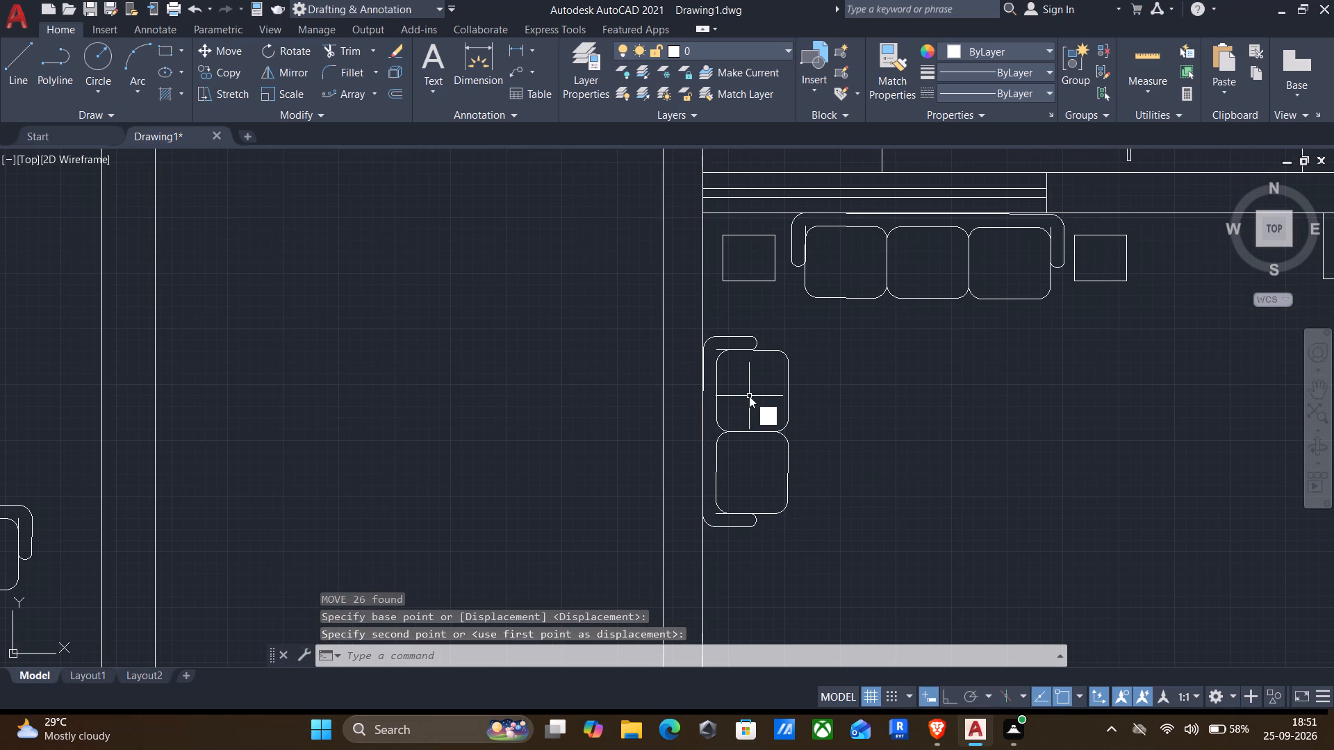
key(Return)
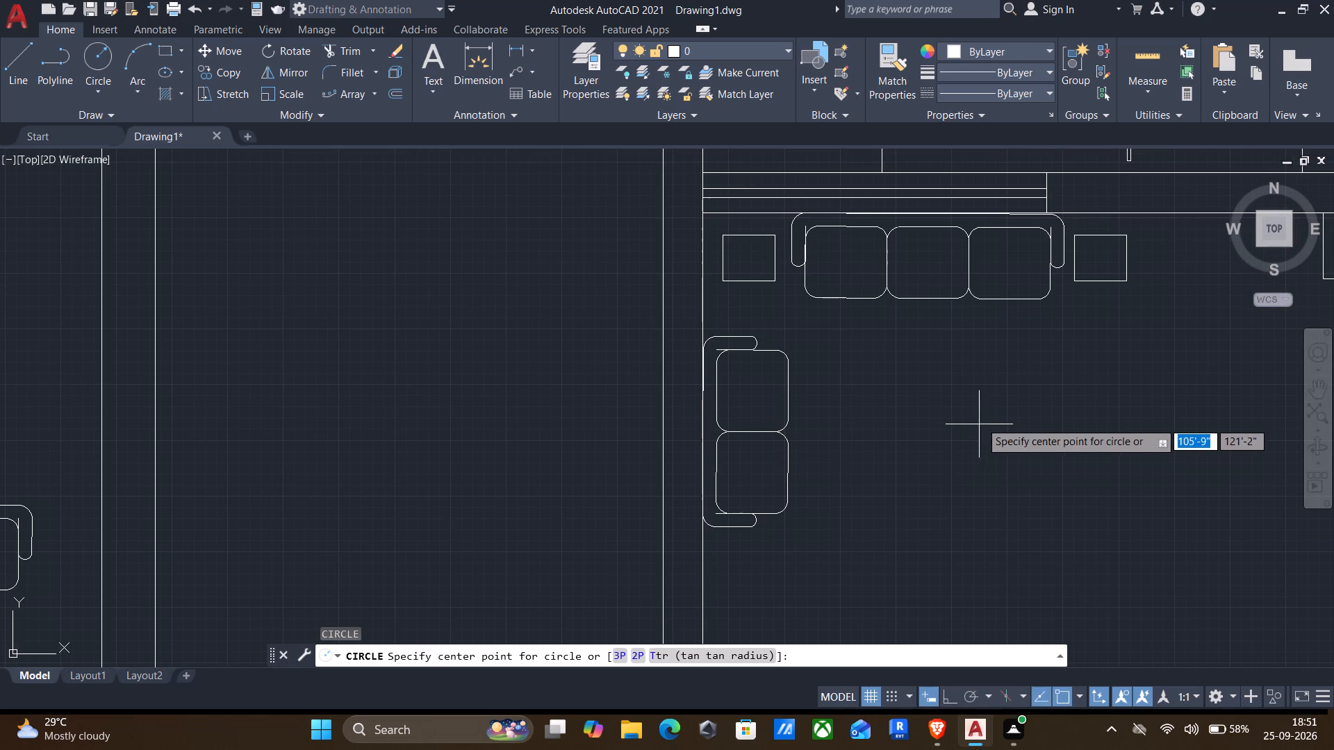
click(956, 393)
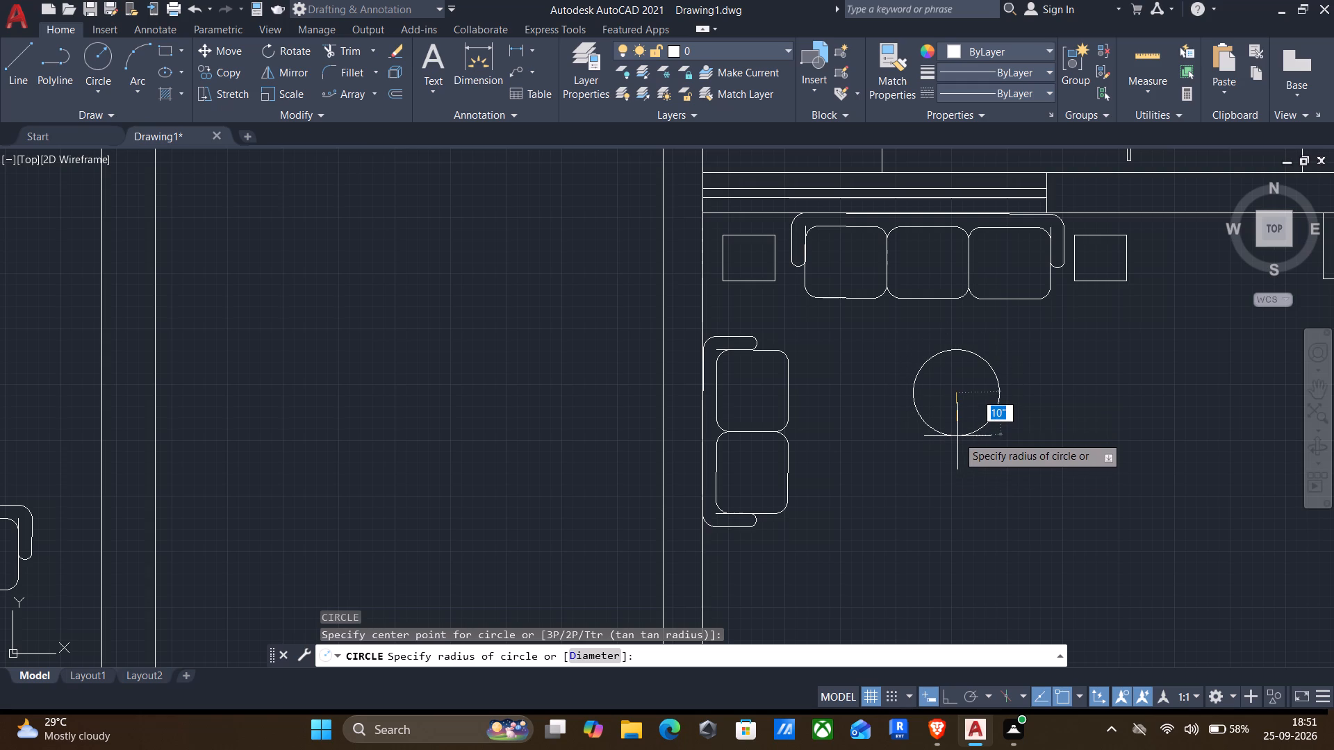
click(957, 436)
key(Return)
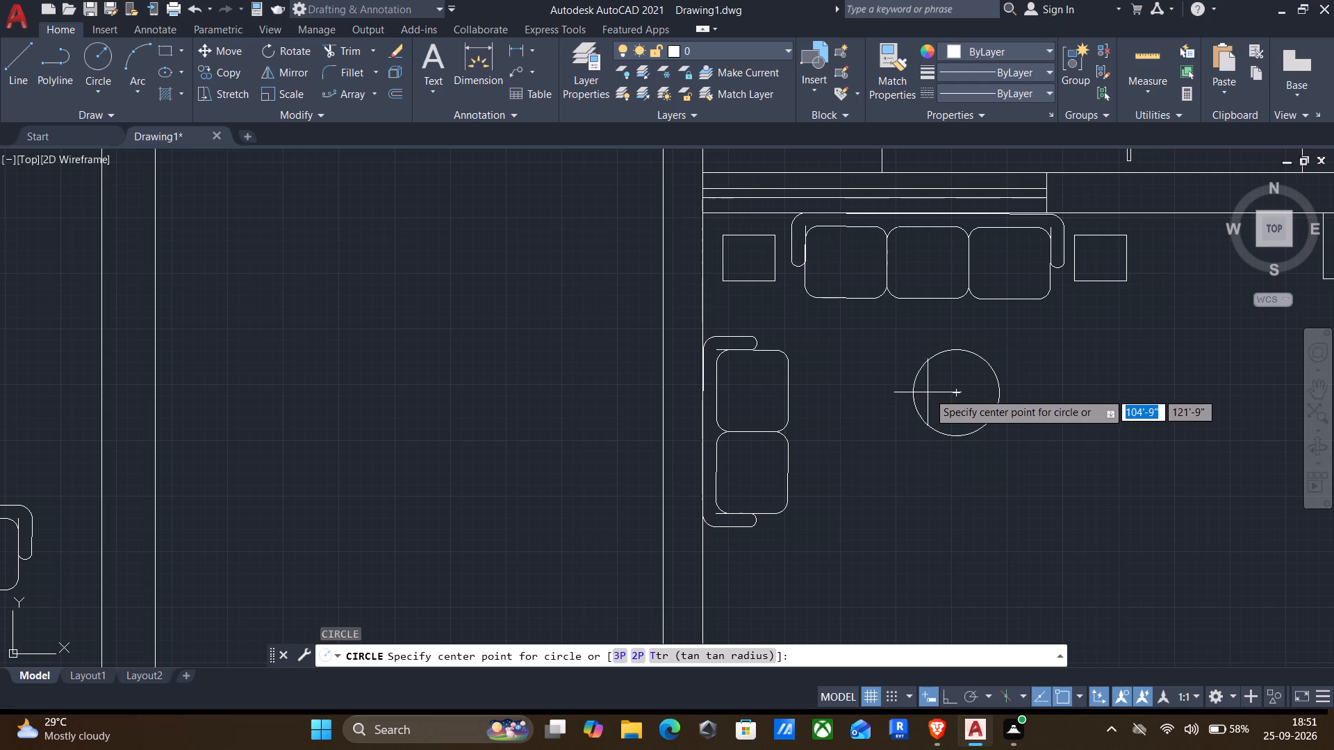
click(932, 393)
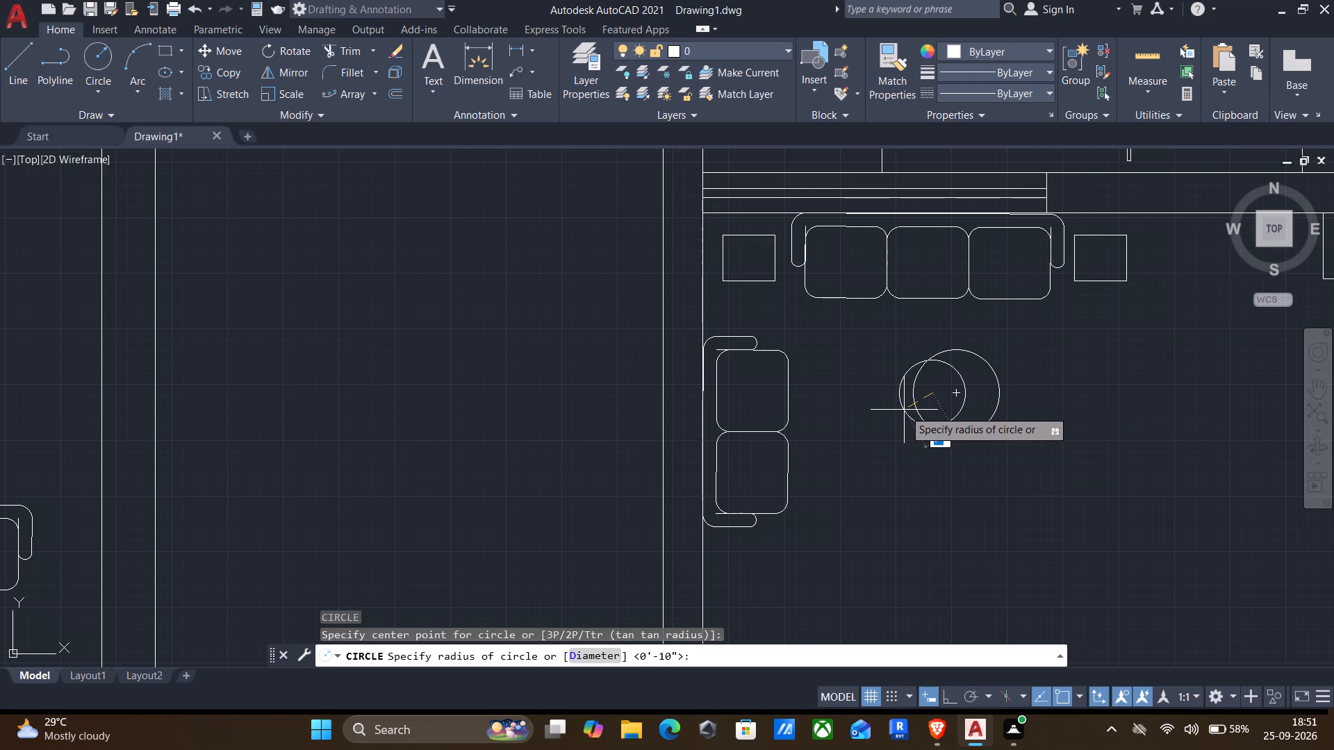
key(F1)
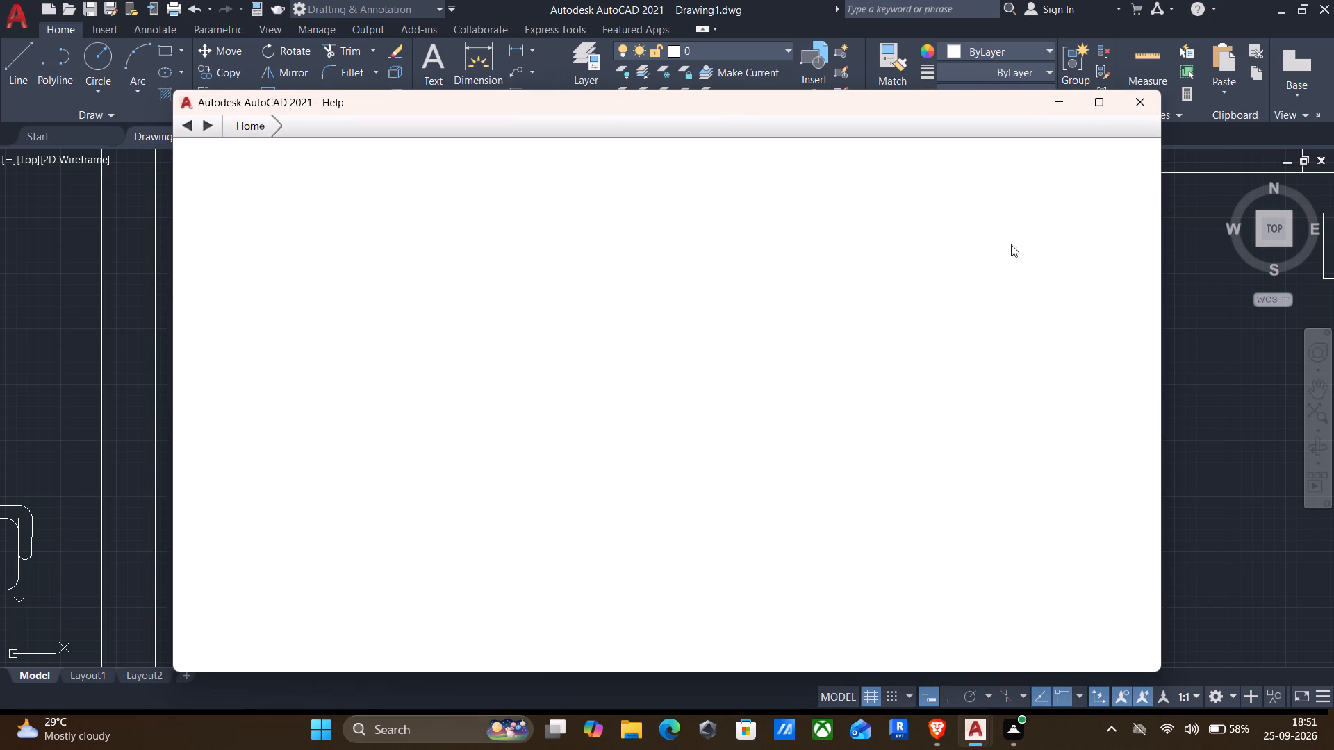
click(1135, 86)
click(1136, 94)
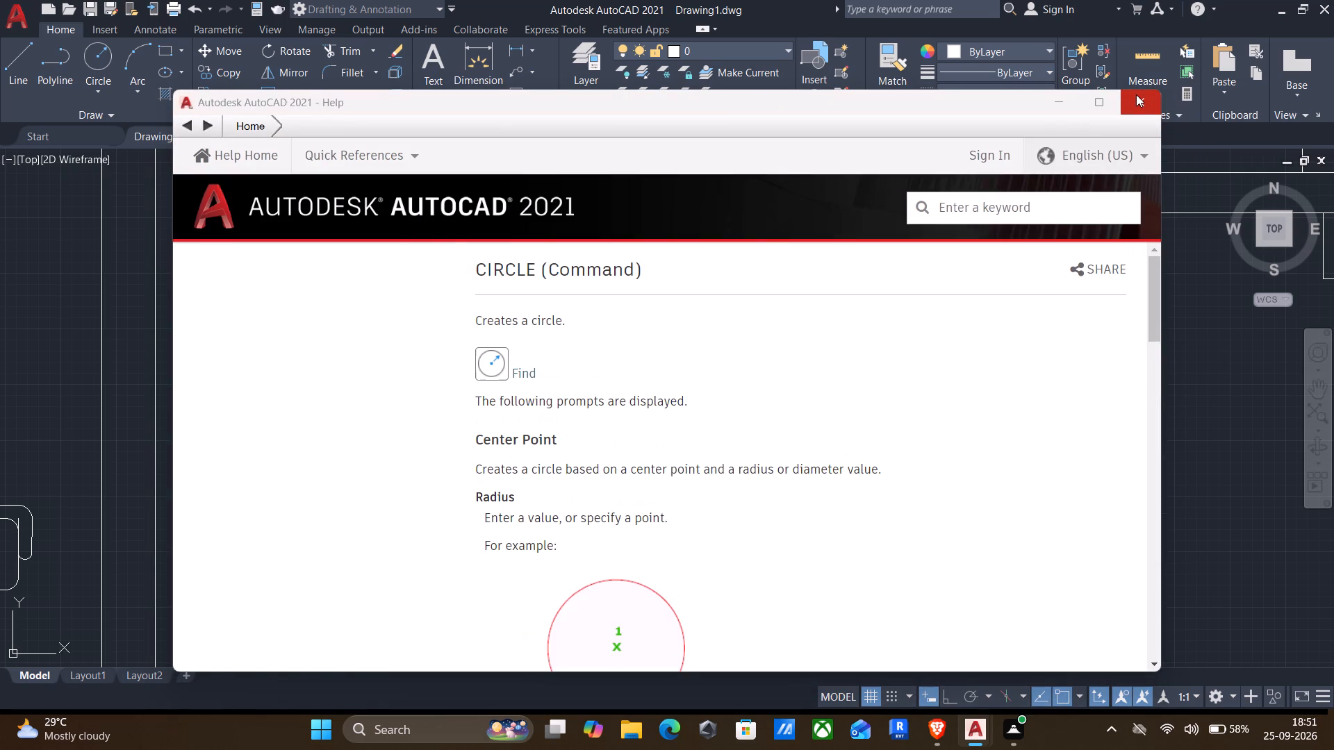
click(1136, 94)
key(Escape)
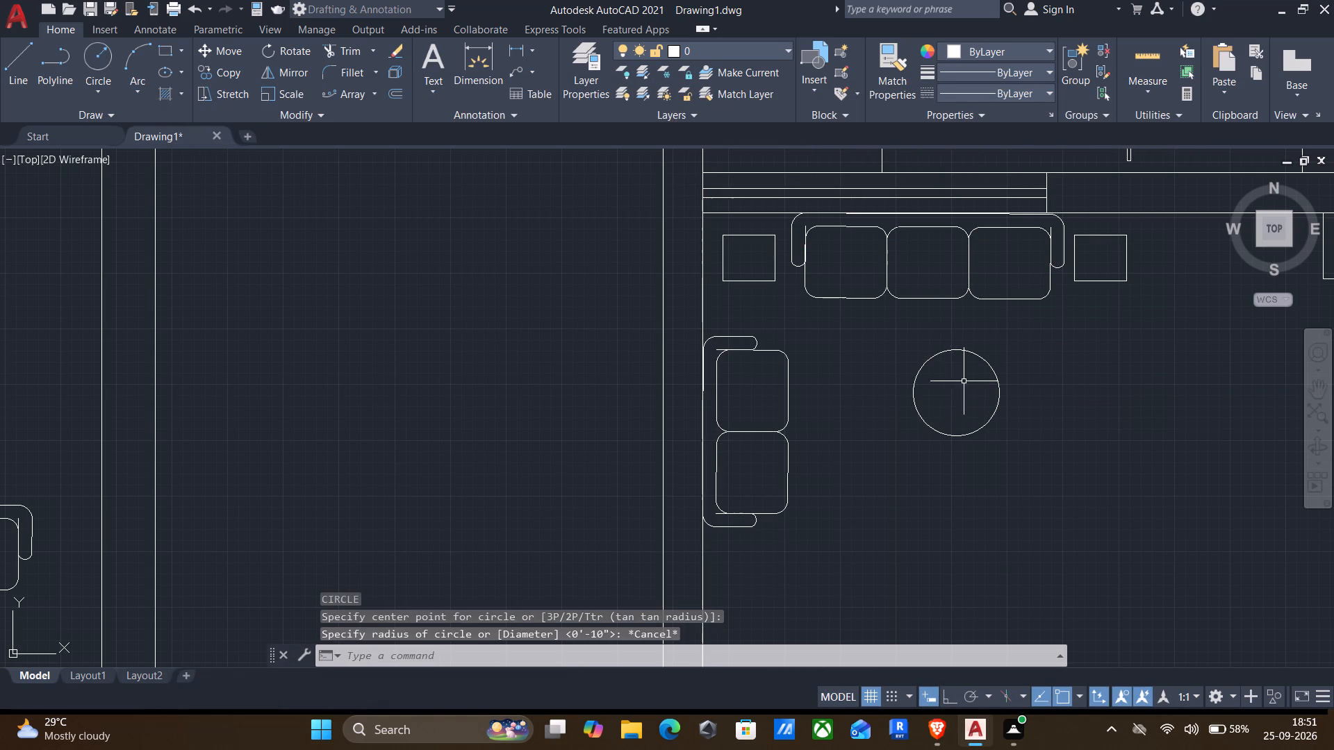
Draw a smaller circle overlapping the coffee table's lower edge on the side facing the two-seat sofa.
key(c)
key(Return)
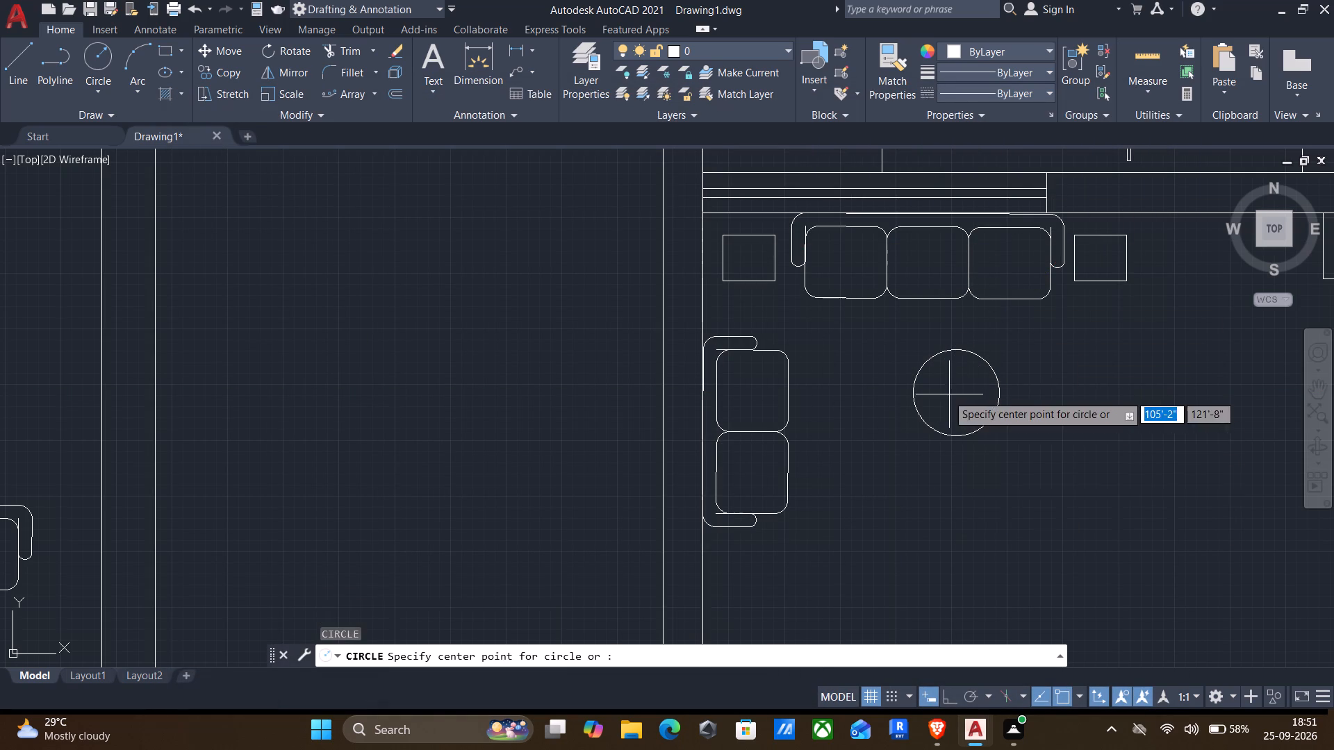
click(919, 412)
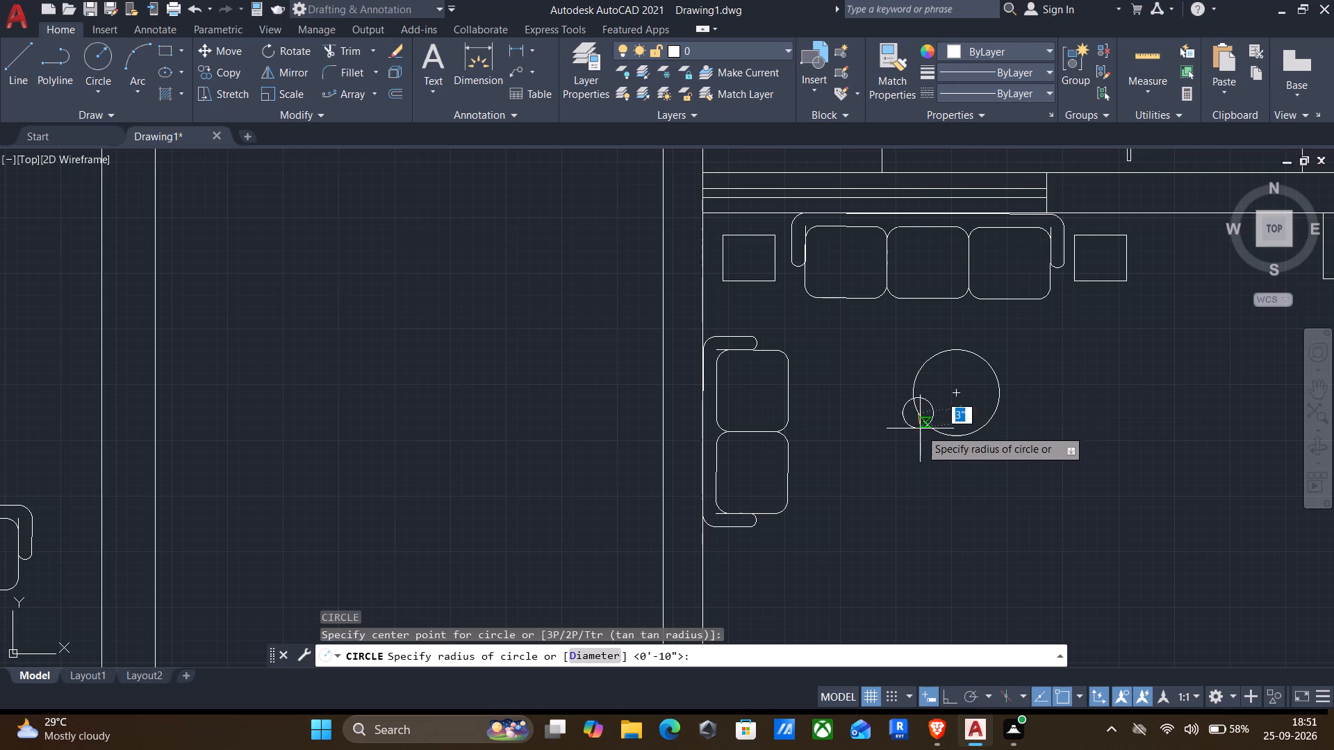
click(908, 439)
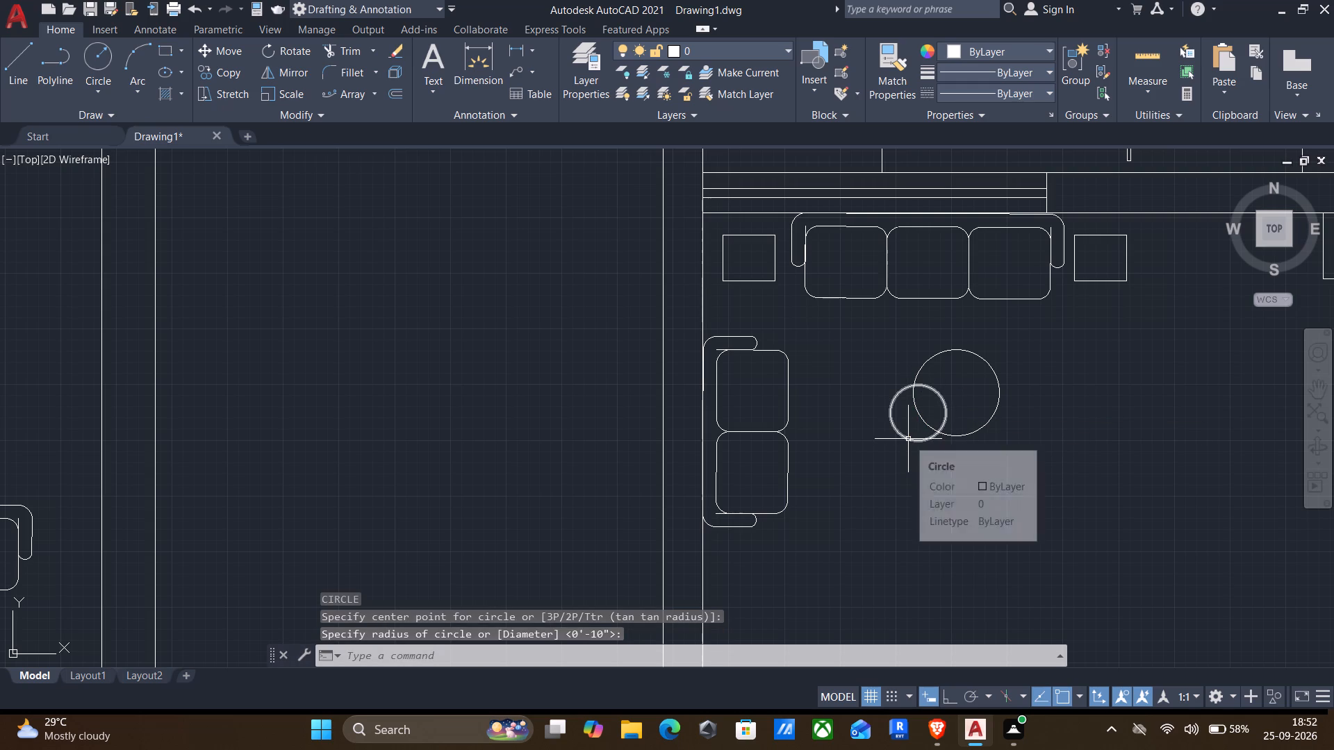
Move the sofas, side tables and round tables straight up along the wall to the inner wall corner, with ortho on.
scroll(1001, 469, down, 1)
middle_drag(1002, 471, 866, 408)
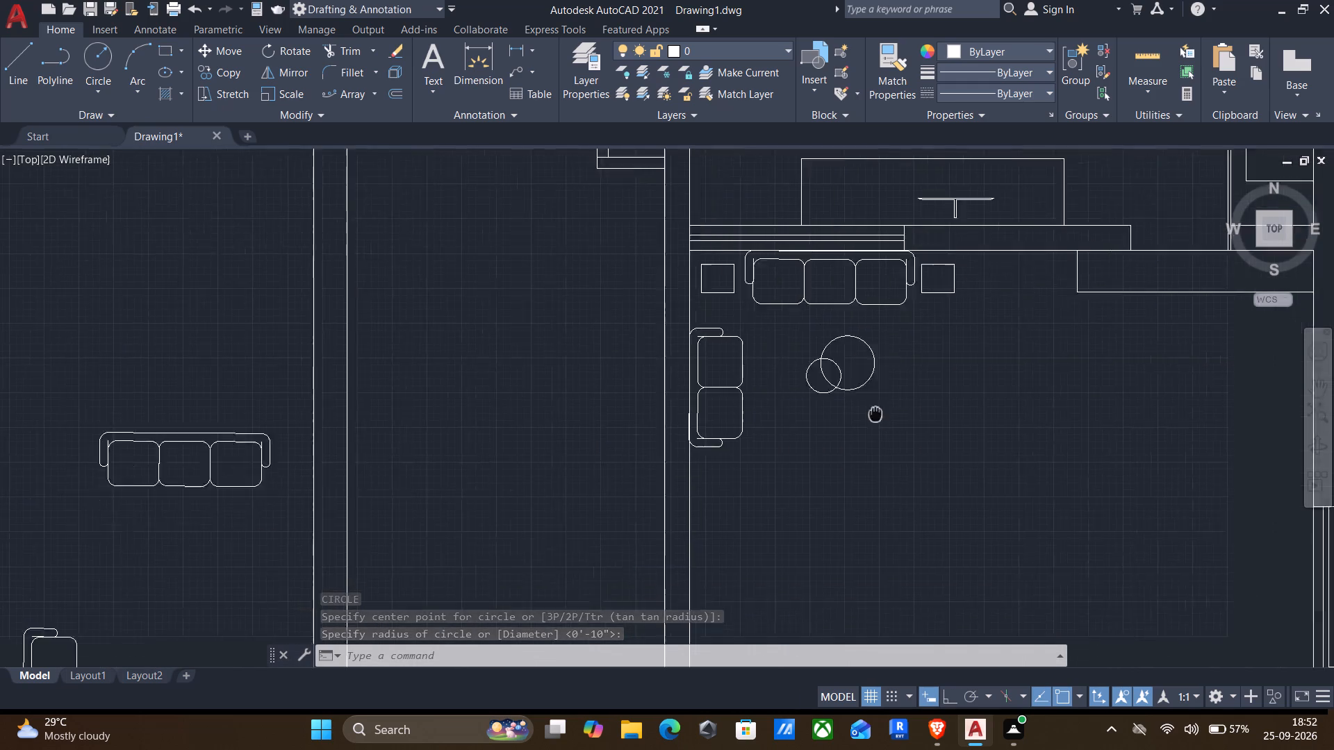
middle_drag(866, 408, 780, 372)
scroll(756, 383, down, 2)
middle_drag(781, 440, 814, 385)
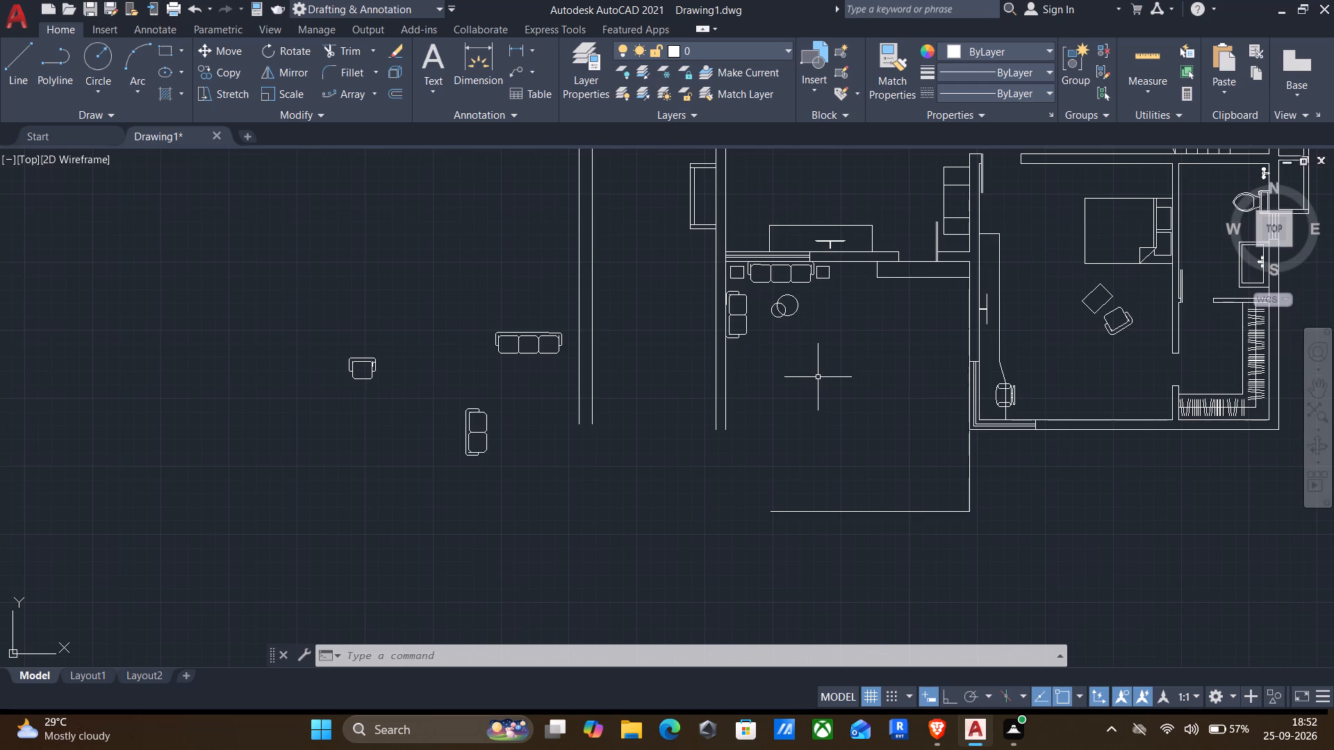
middle_drag(818, 378, 829, 522)
scroll(746, 394, up, 4)
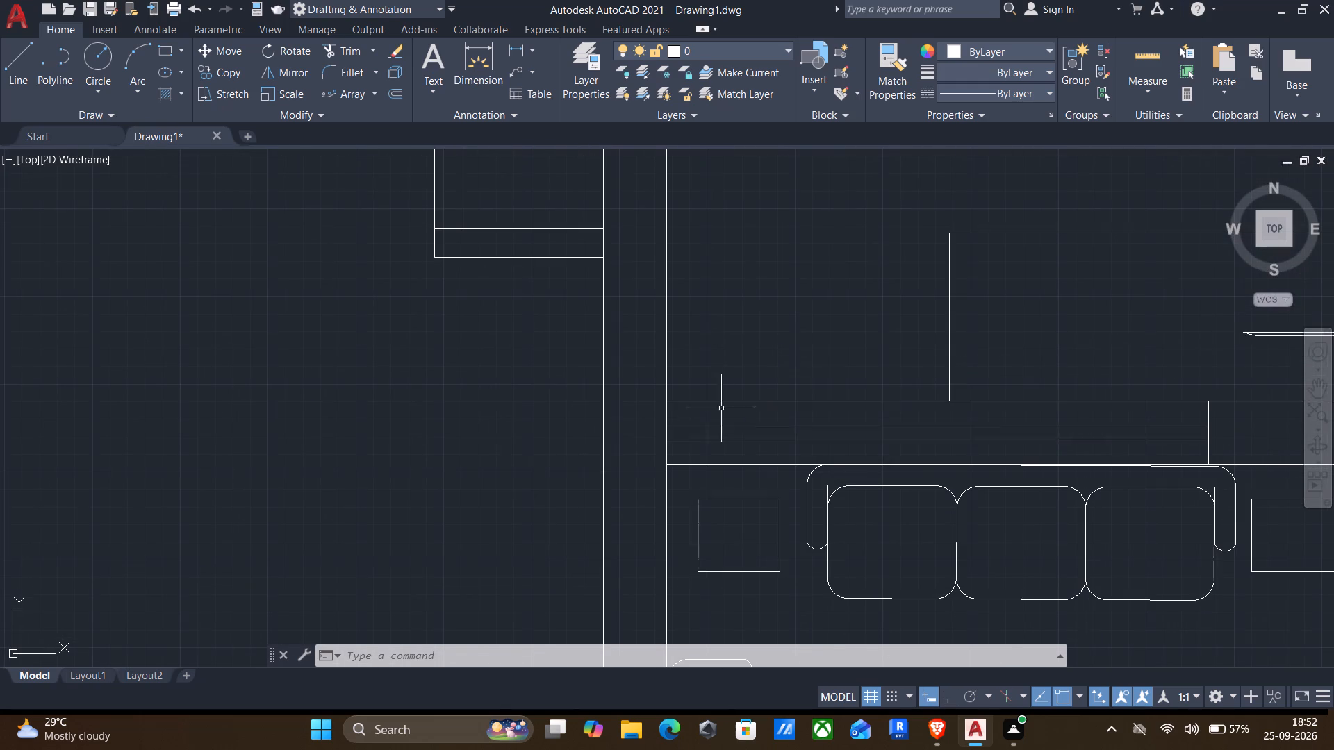
click(634, 443)
scroll(679, 457, down, 3)
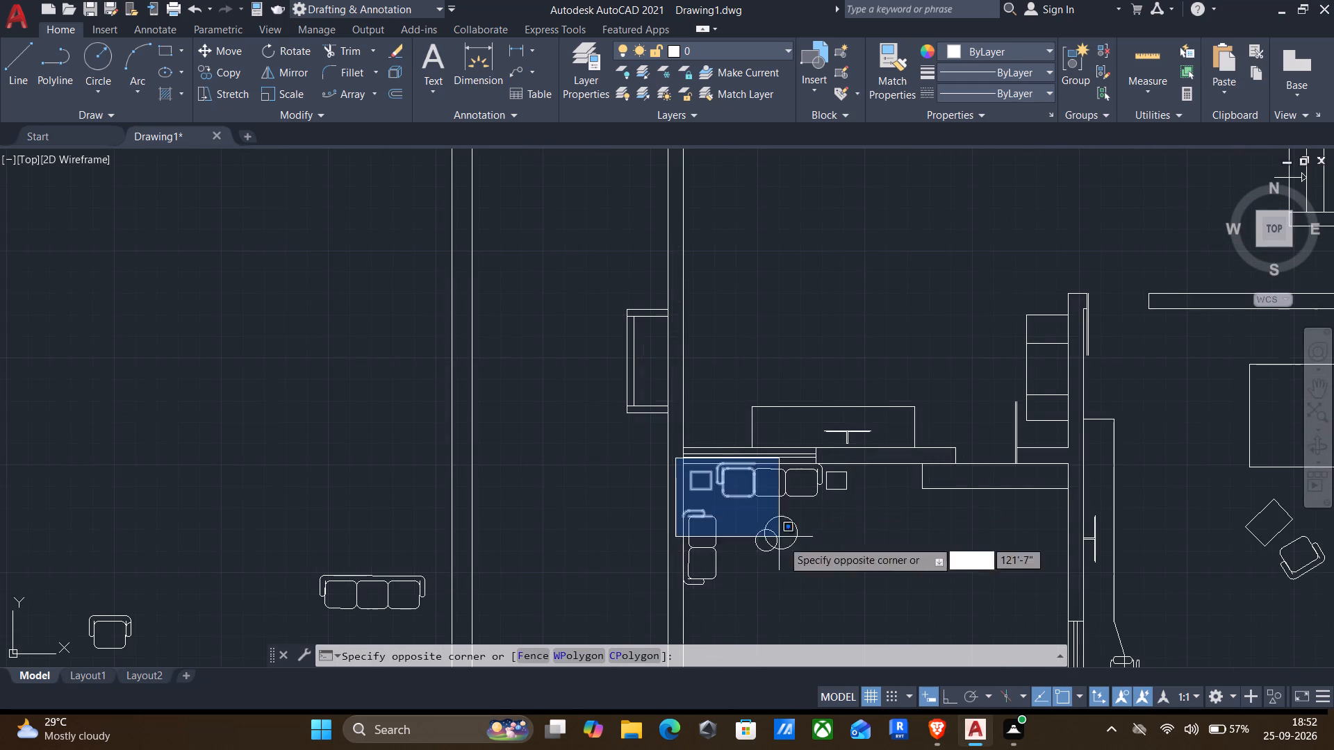
click(862, 606)
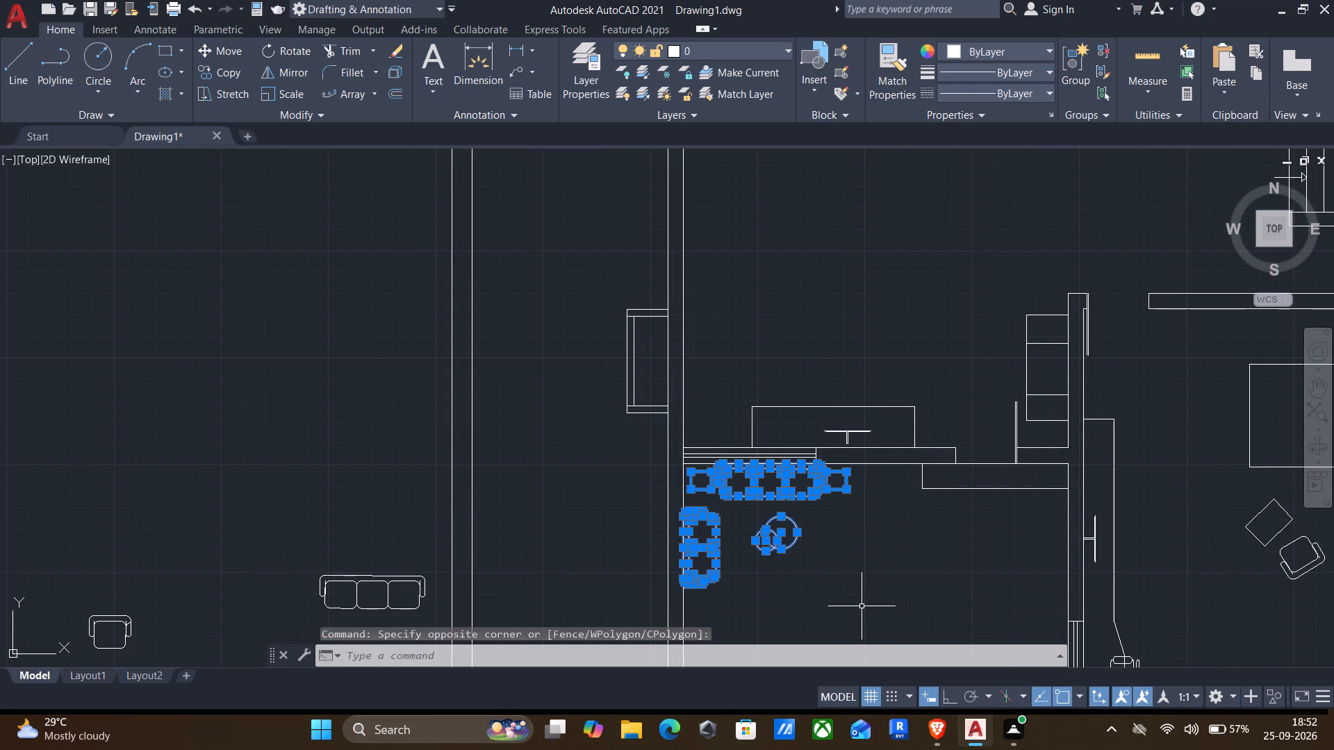
key(m)
key(Return)
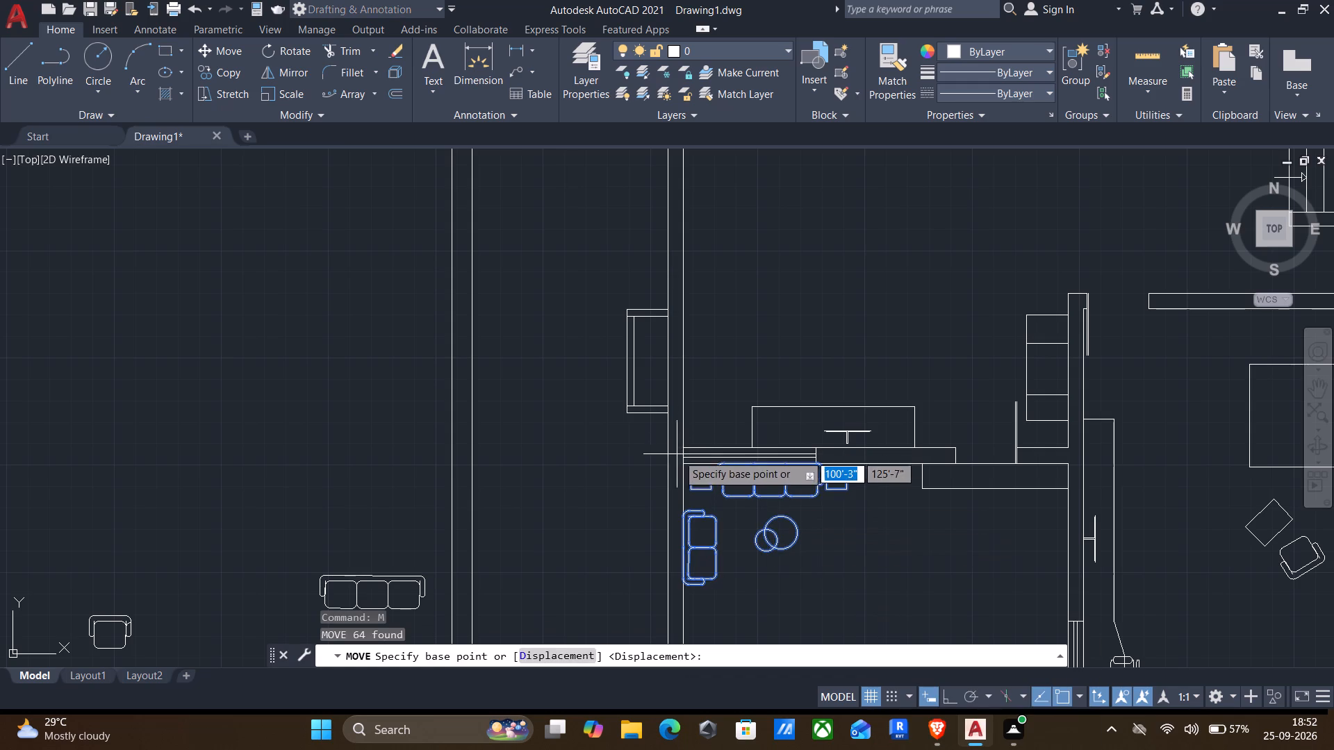
click(685, 462)
middle_drag(709, 304, 705, 351)
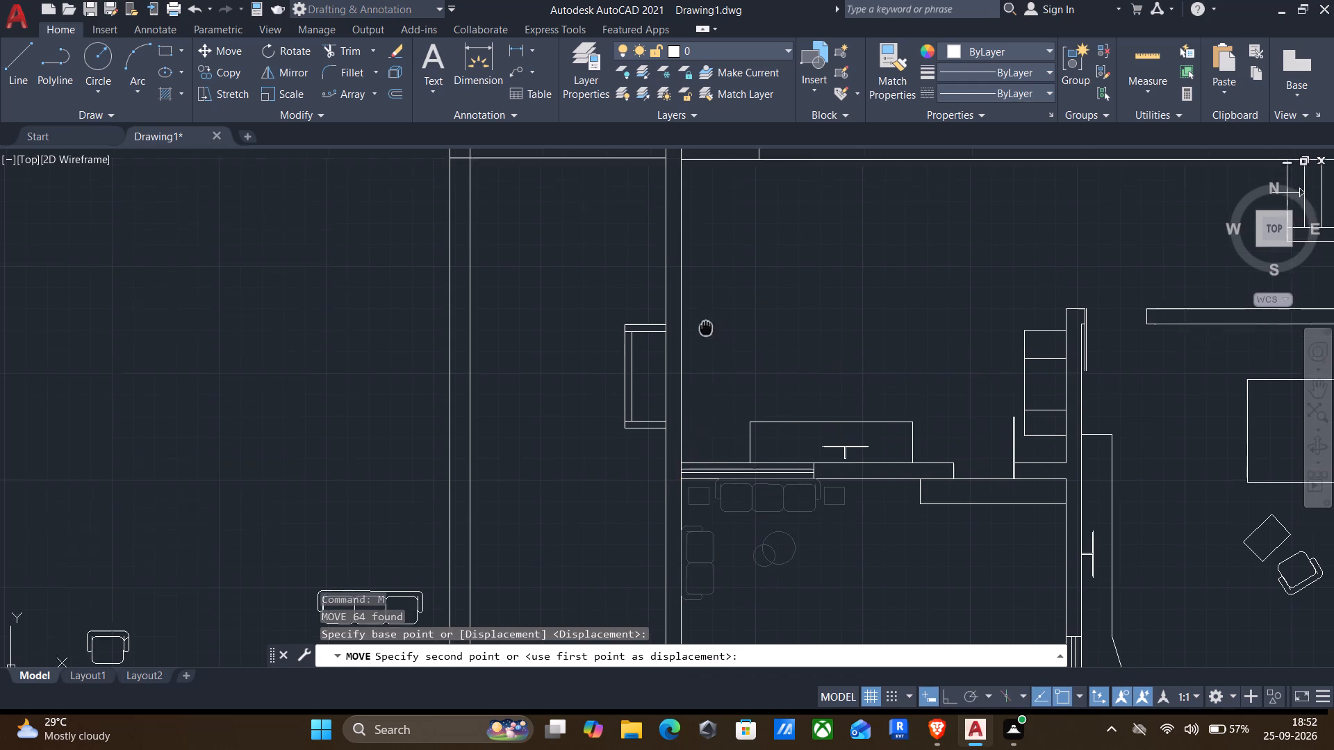
middle_drag(705, 351, 709, 436)
key(F8)
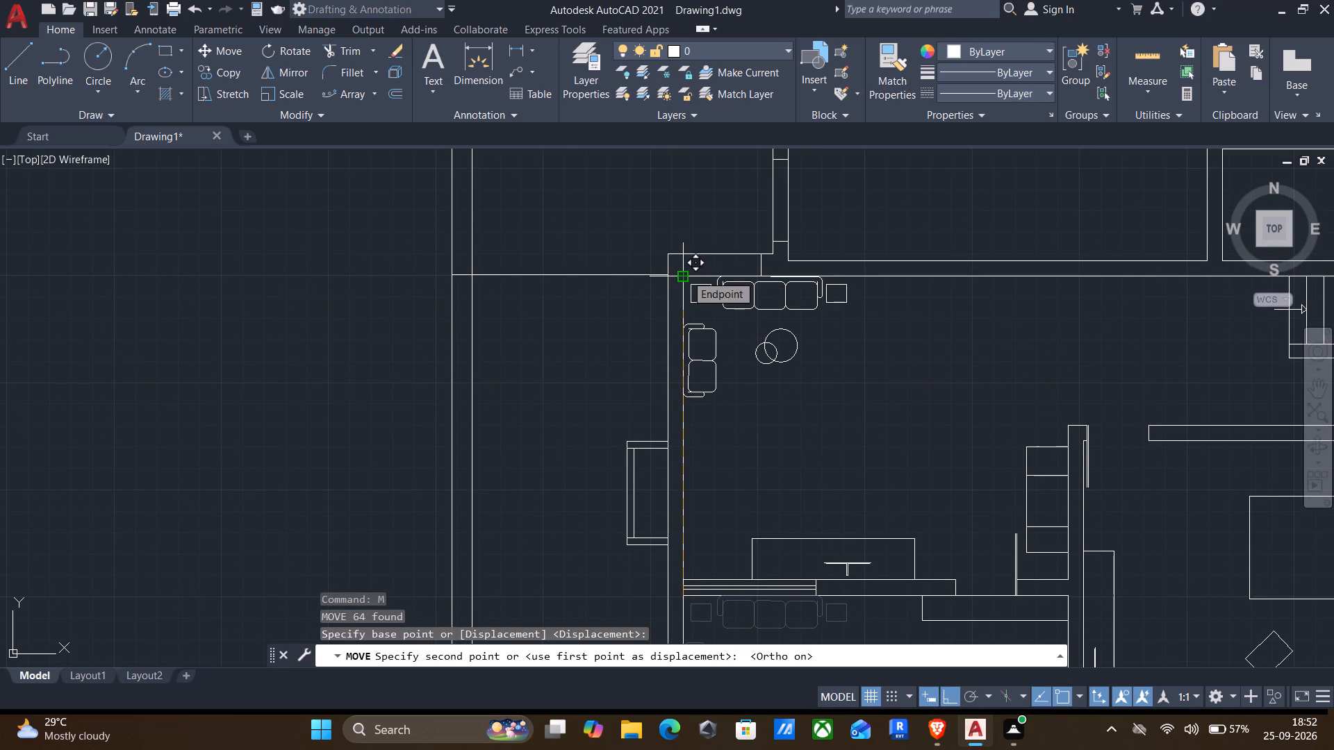
click(686, 274)
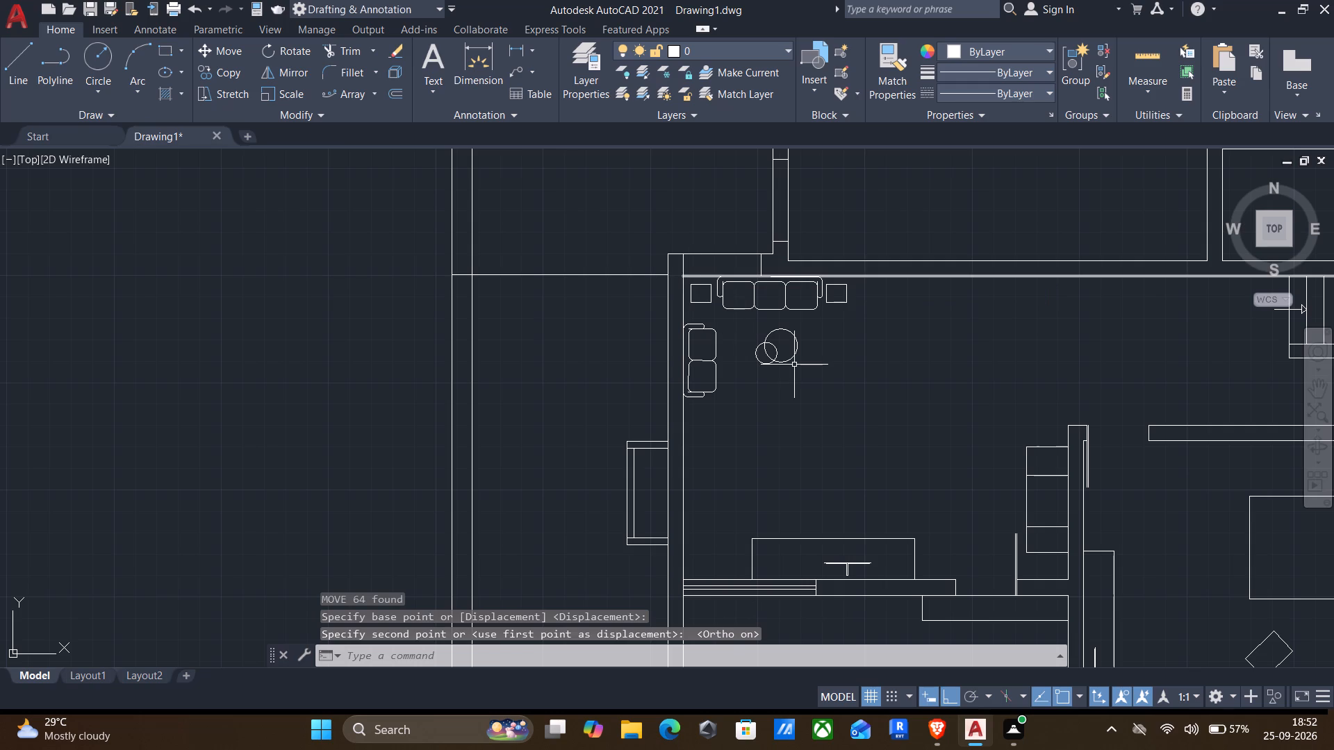
Move the whole seating group horizontally left from the wall corner, out past the outer wall into empty space.
click(675, 265)
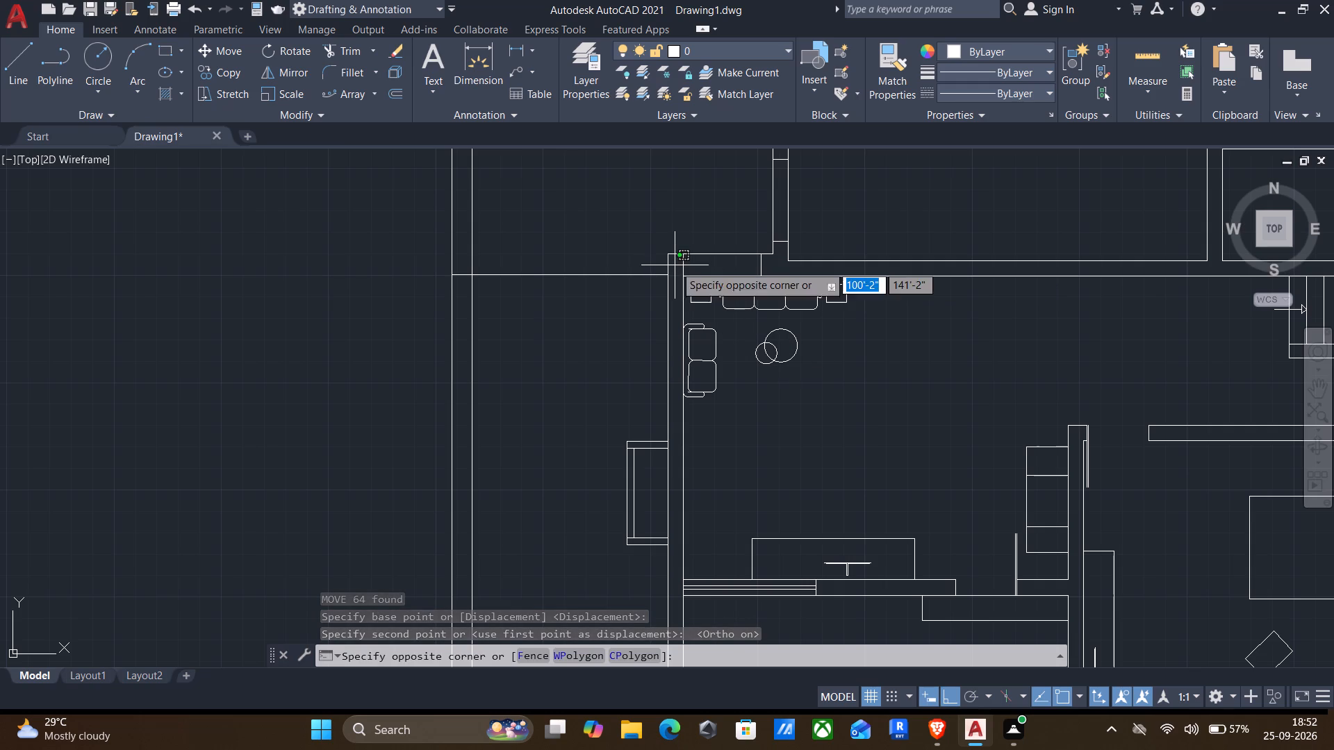
click(873, 417)
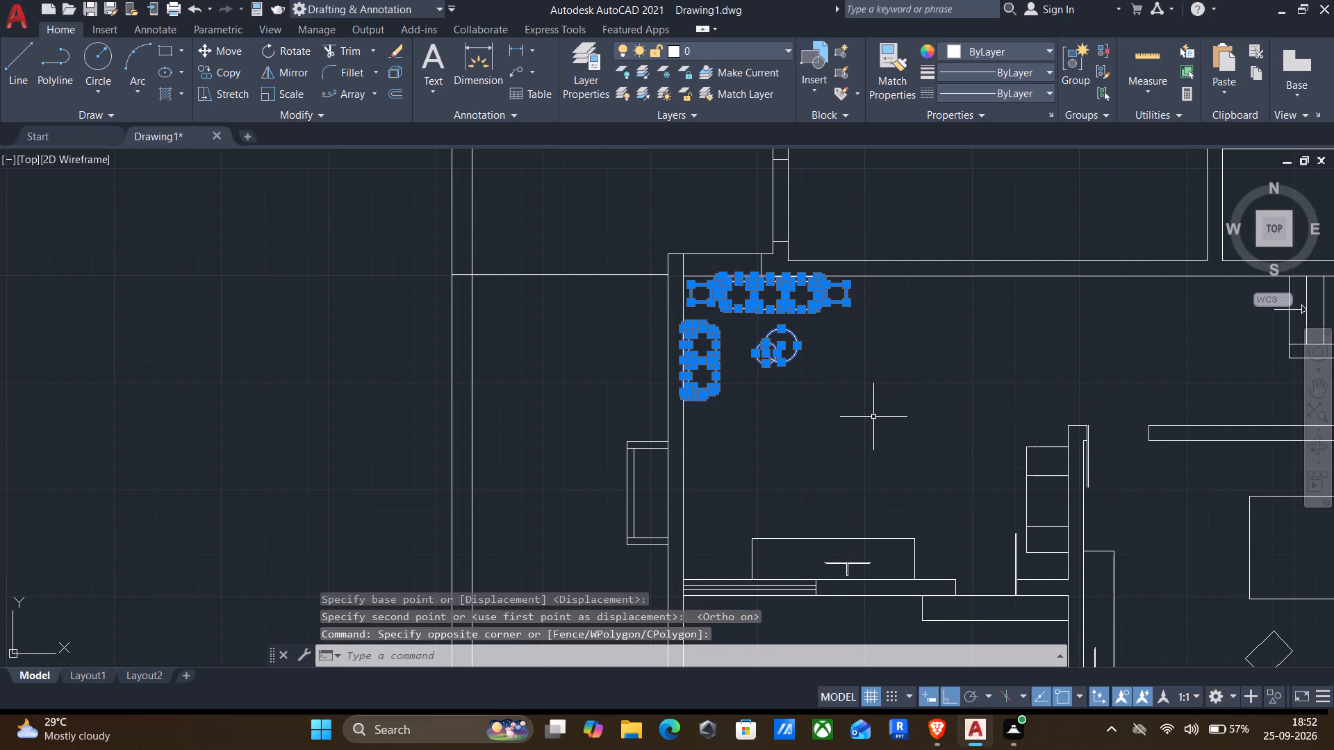
key(m)
key(Return)
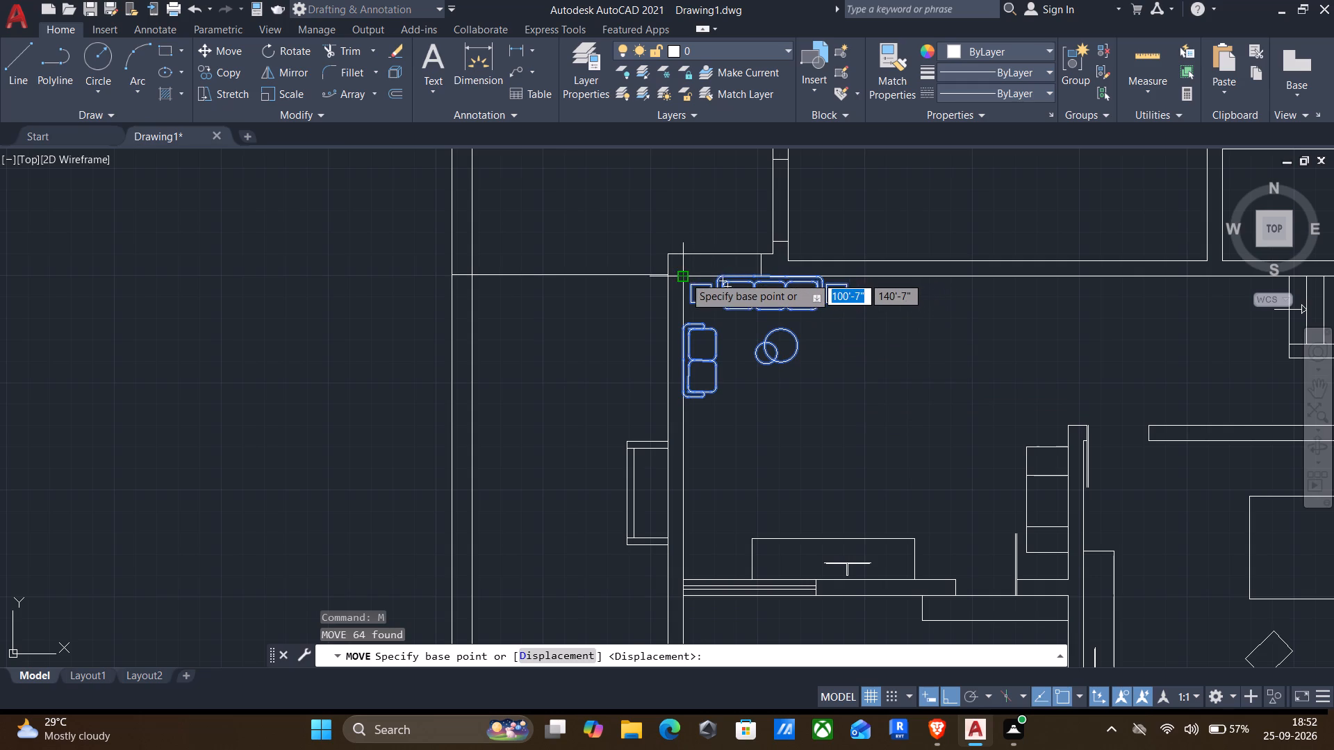
click(684, 276)
middle_drag(604, 312, 993, 362)
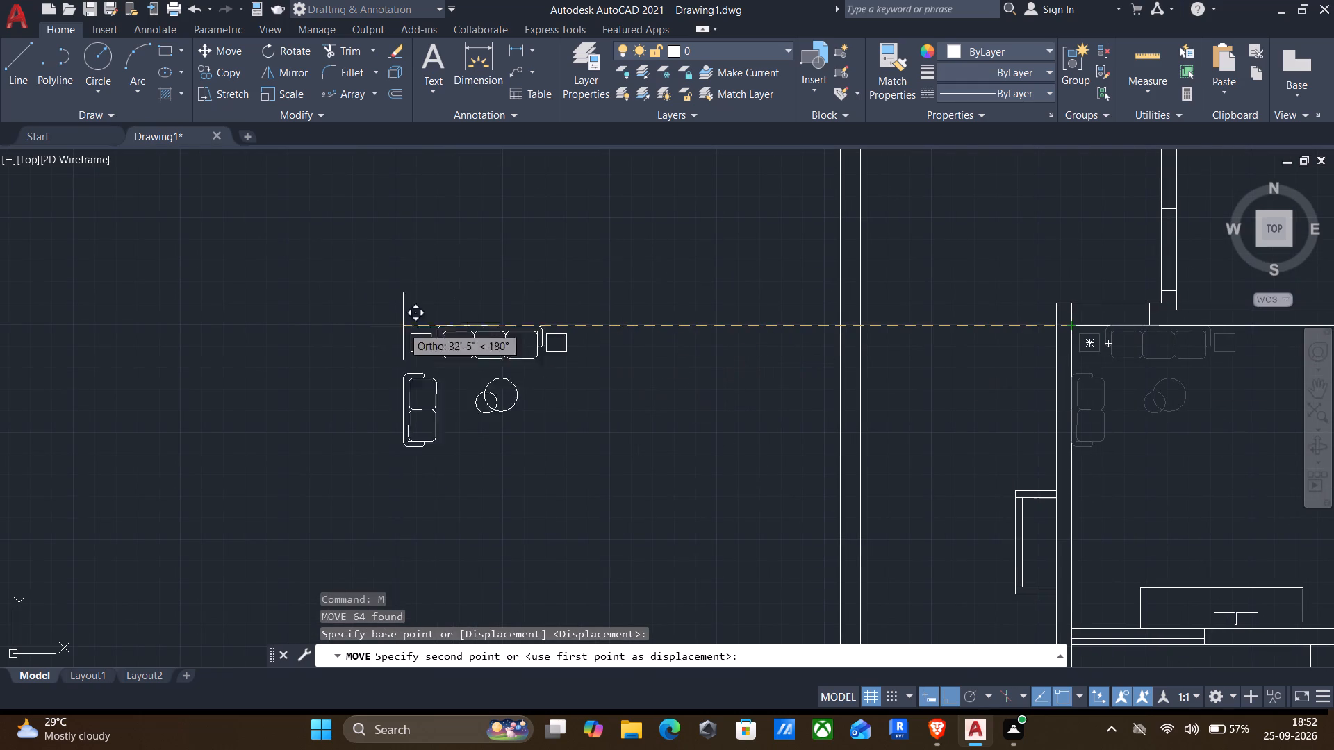
click(344, 313)
Scale up the whole seating group outside the plan to a little under twice its size, about the larger round table's centre.
click(255, 260)
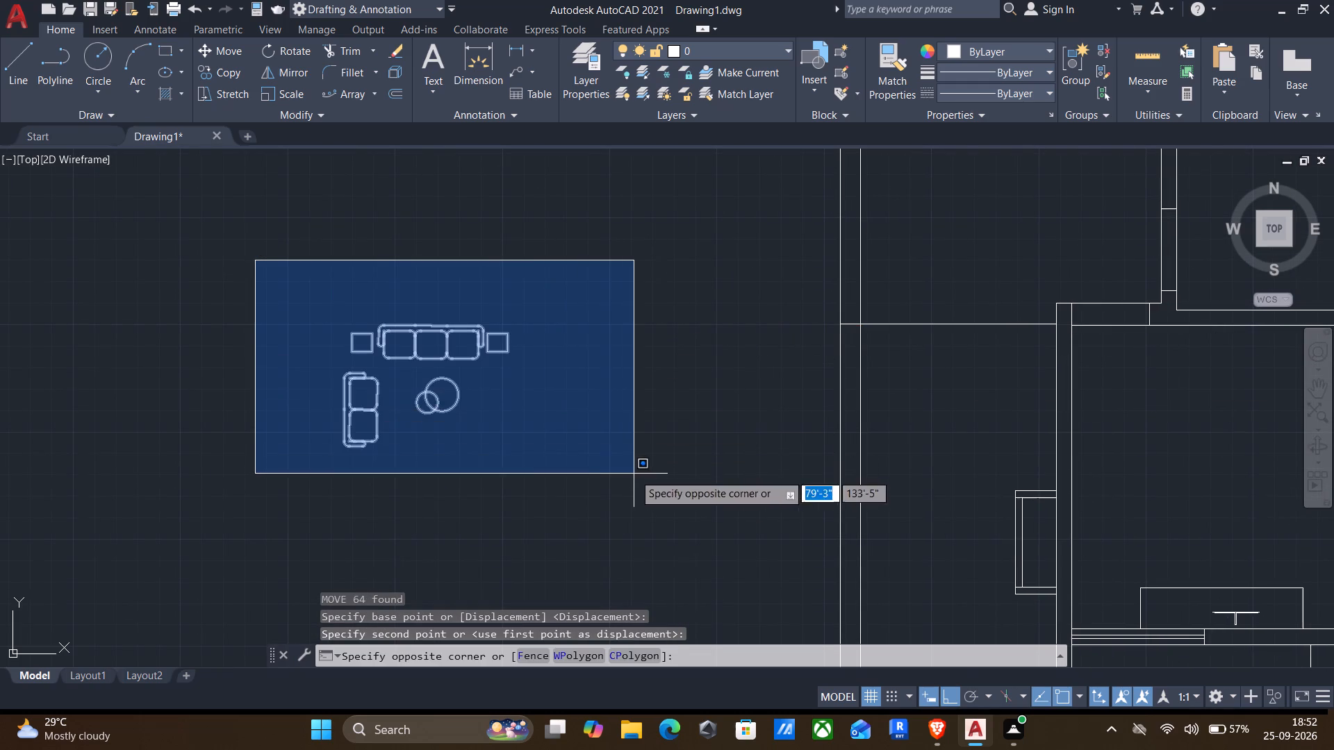
click(634, 474)
text(sc)
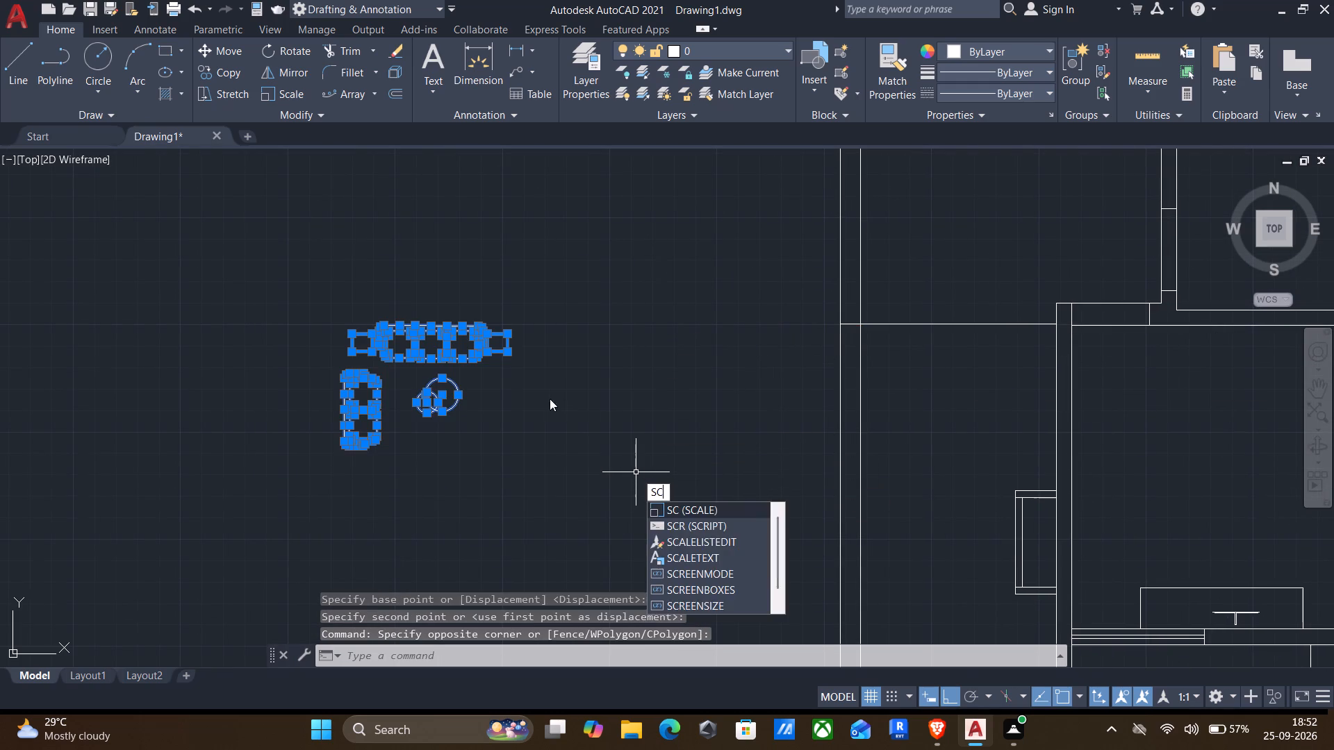
key(Return)
click(445, 394)
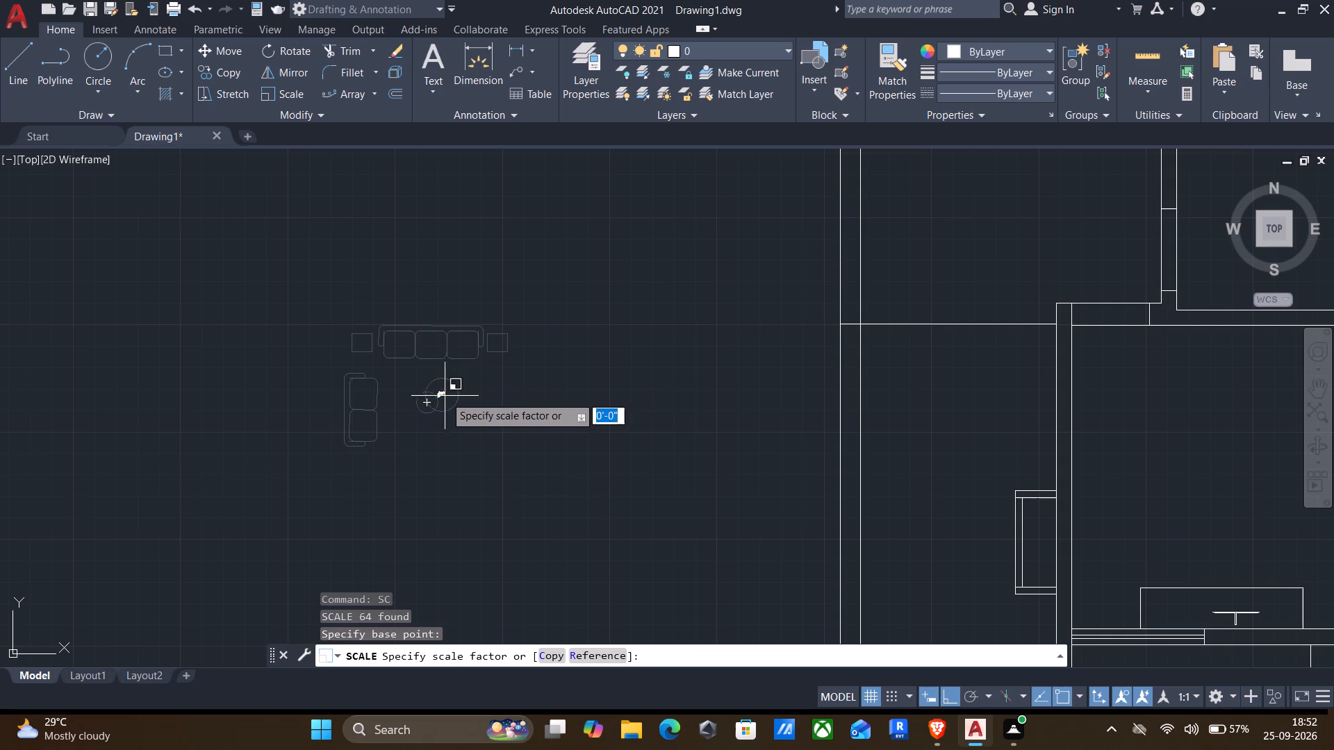
click(484, 547)
Copy the enlarged seating group into the living room near its upper-left wall corner, with ortho off.
click(217, 214)
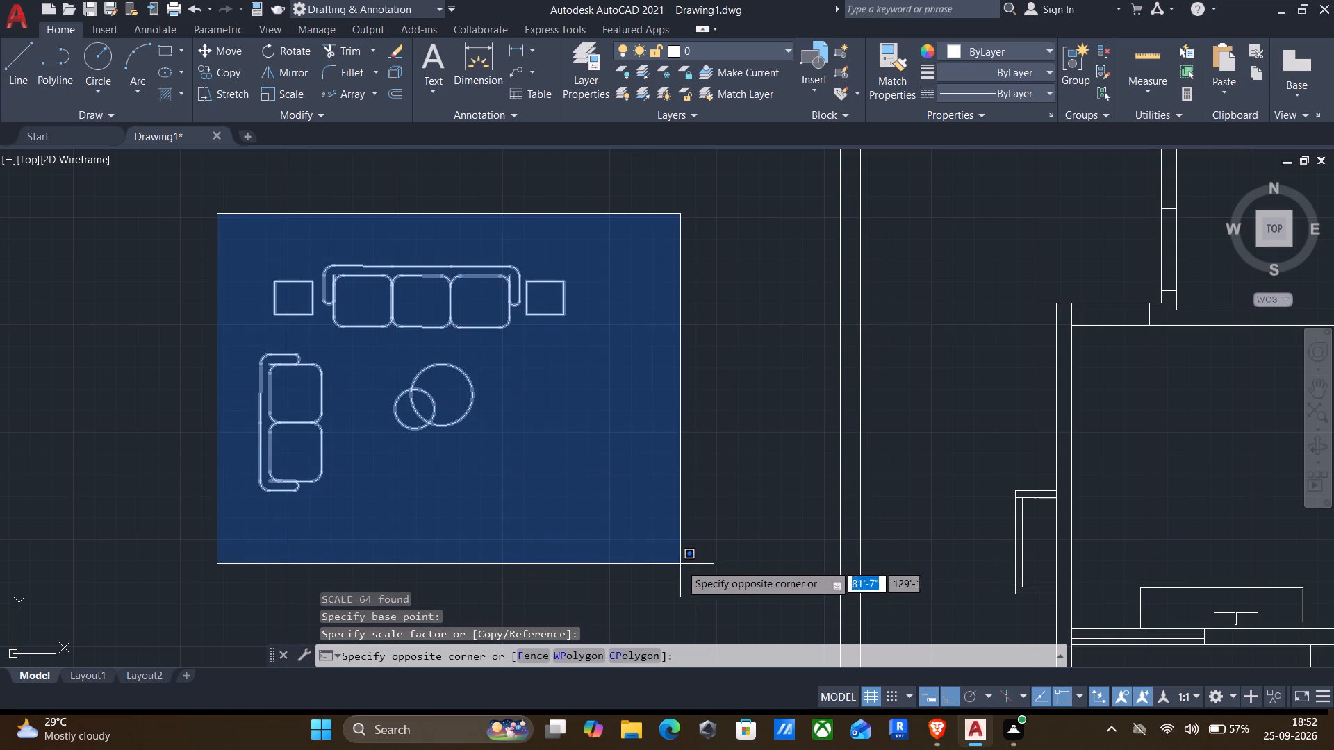
click(680, 564)
key(c)
key(o)
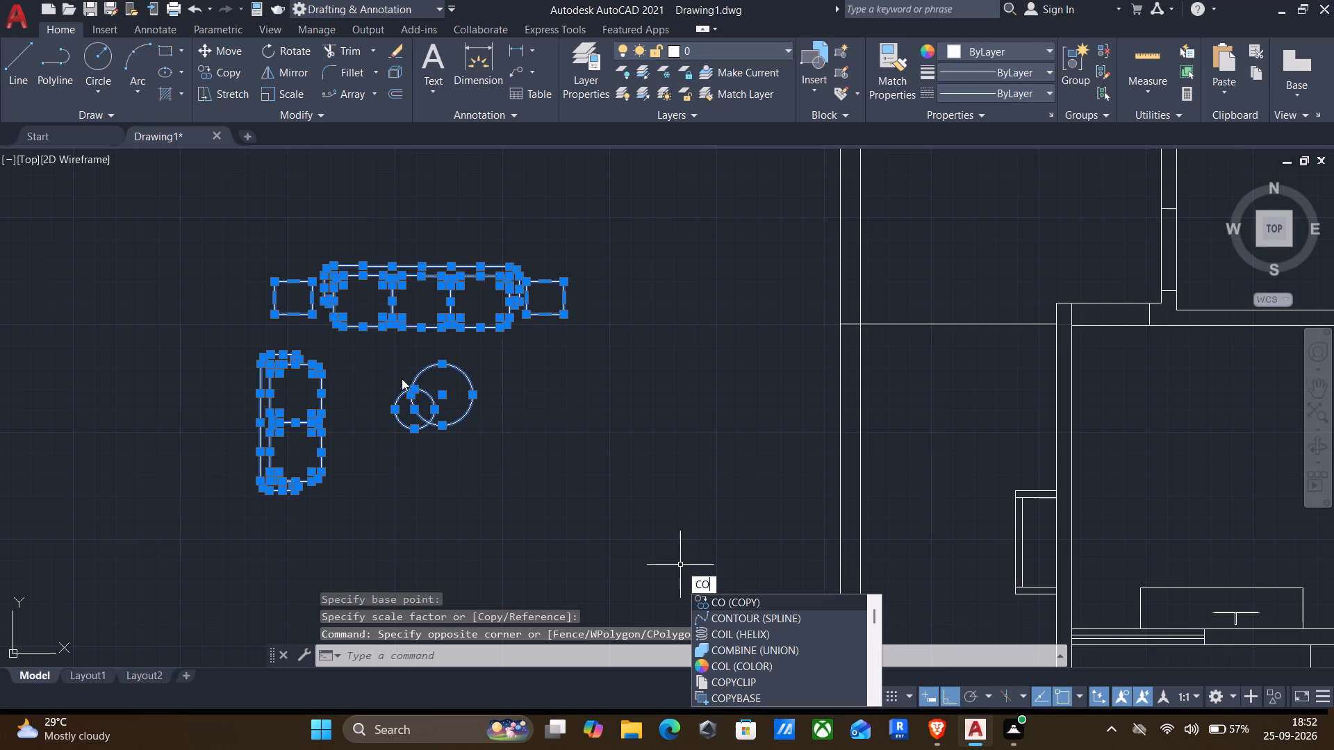
key(Return)
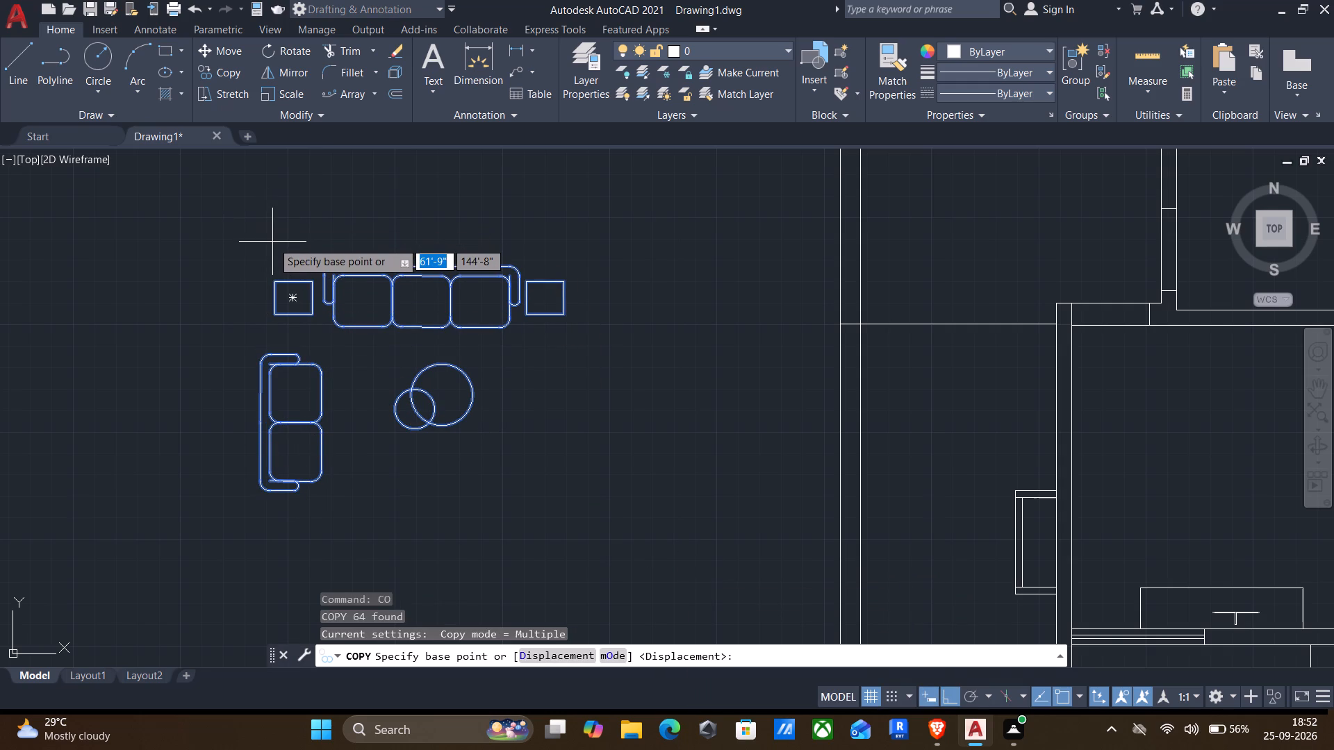
drag(274, 242, 290, 258)
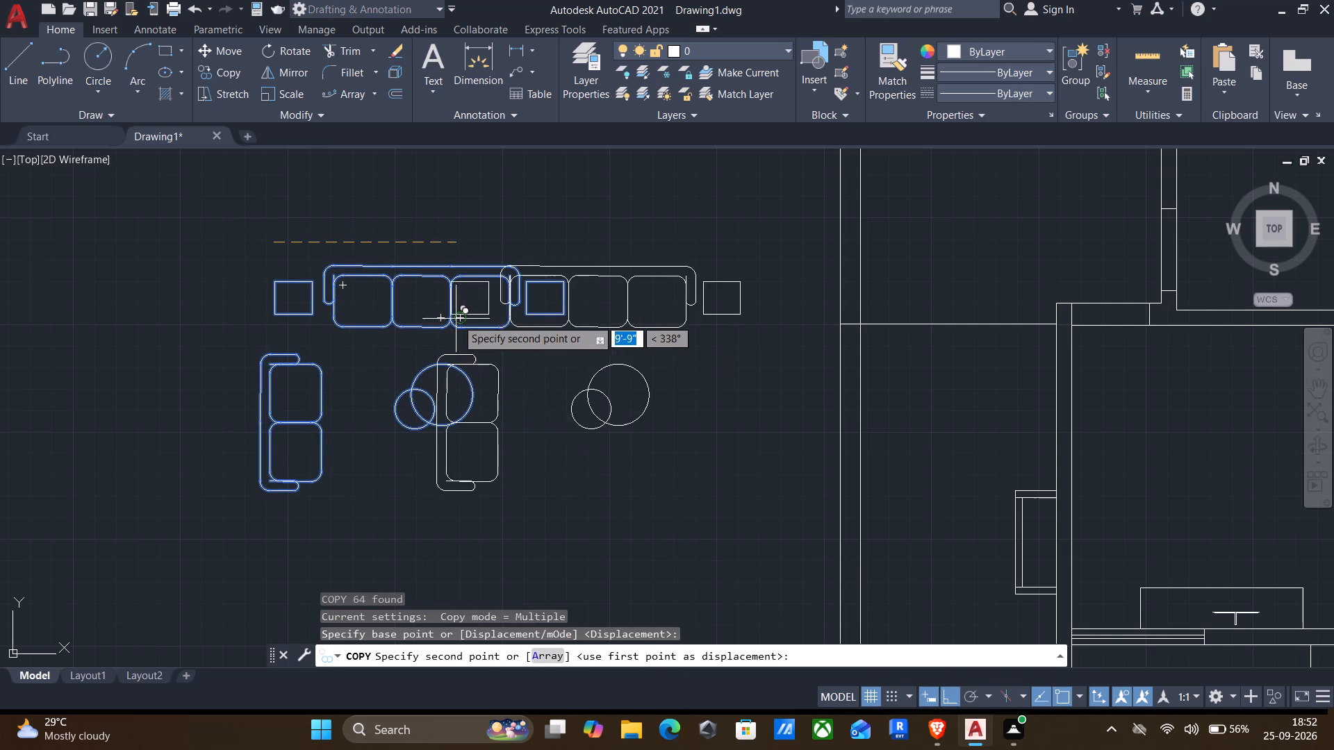
key(F8)
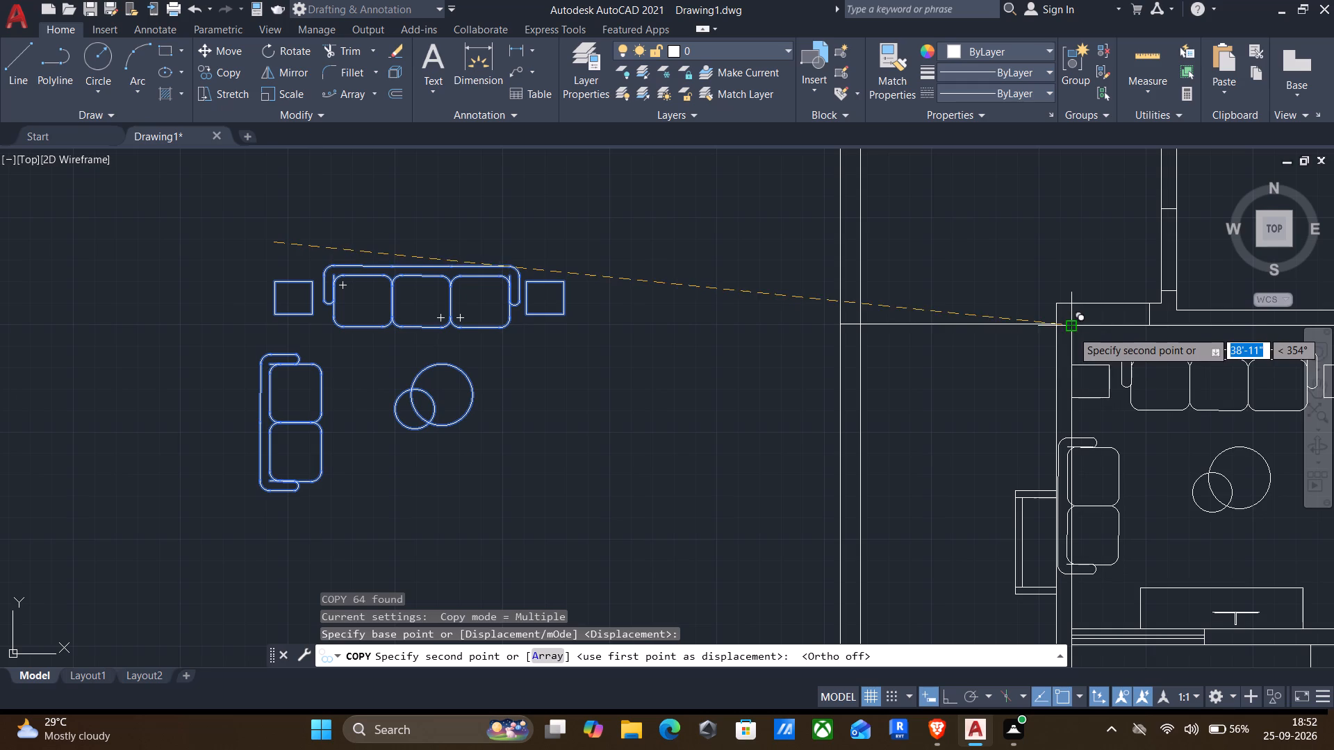
middle_drag(1128, 346, 786, 292)
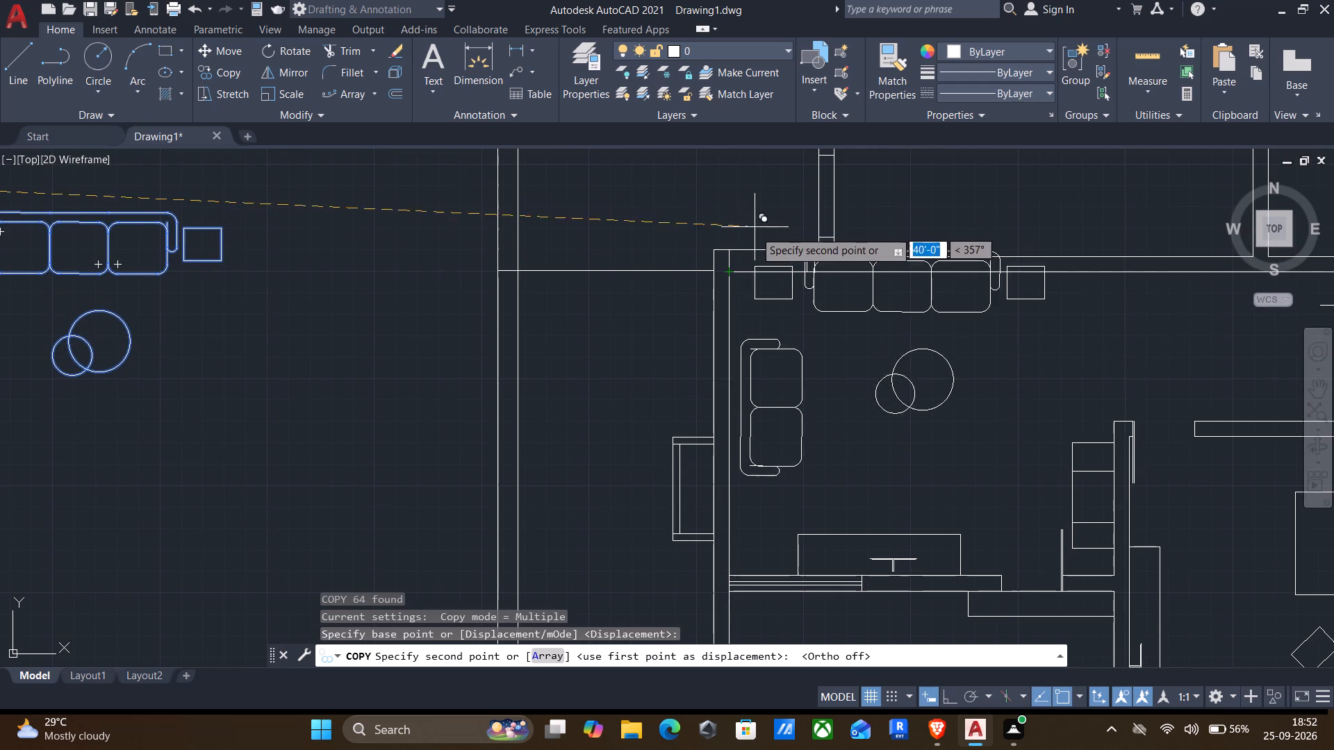
click(769, 277)
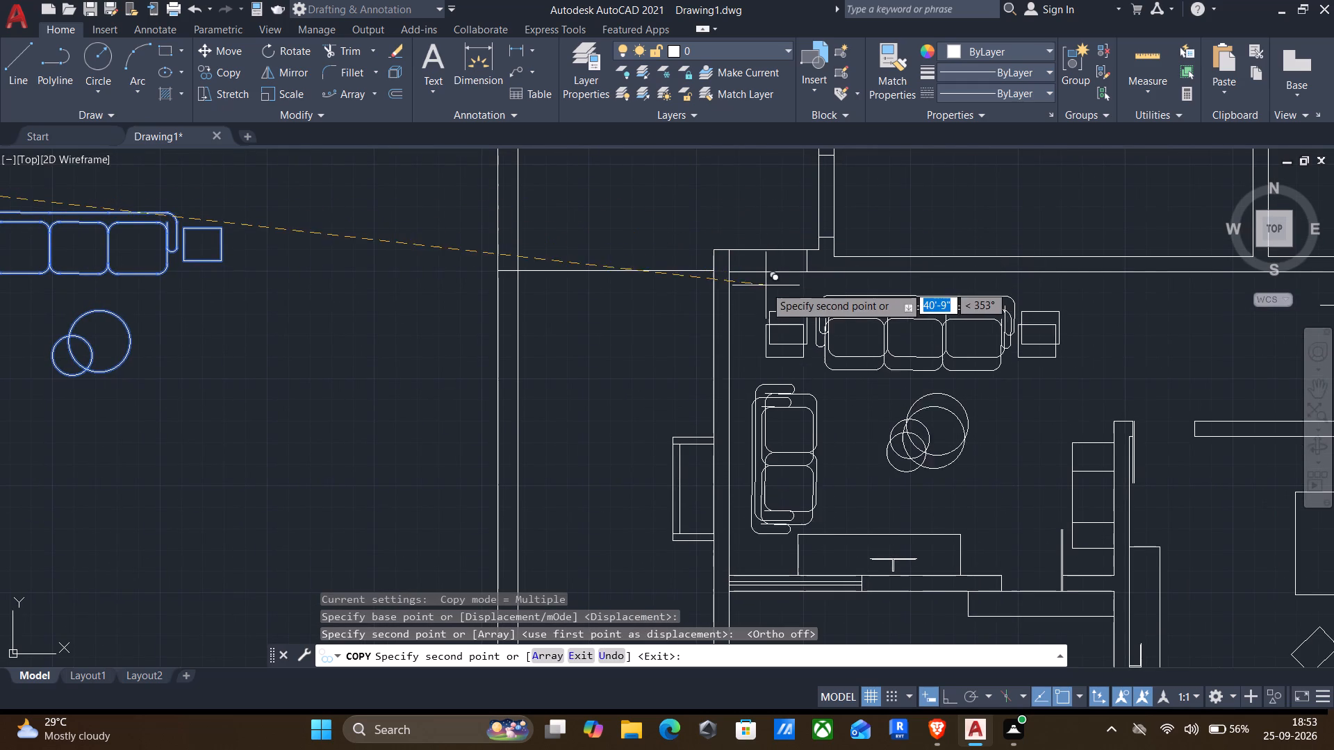
key(Escape)
Move the copied seating group up and left, closer to the living room's corner walls.
drag(752, 284, 751, 278)
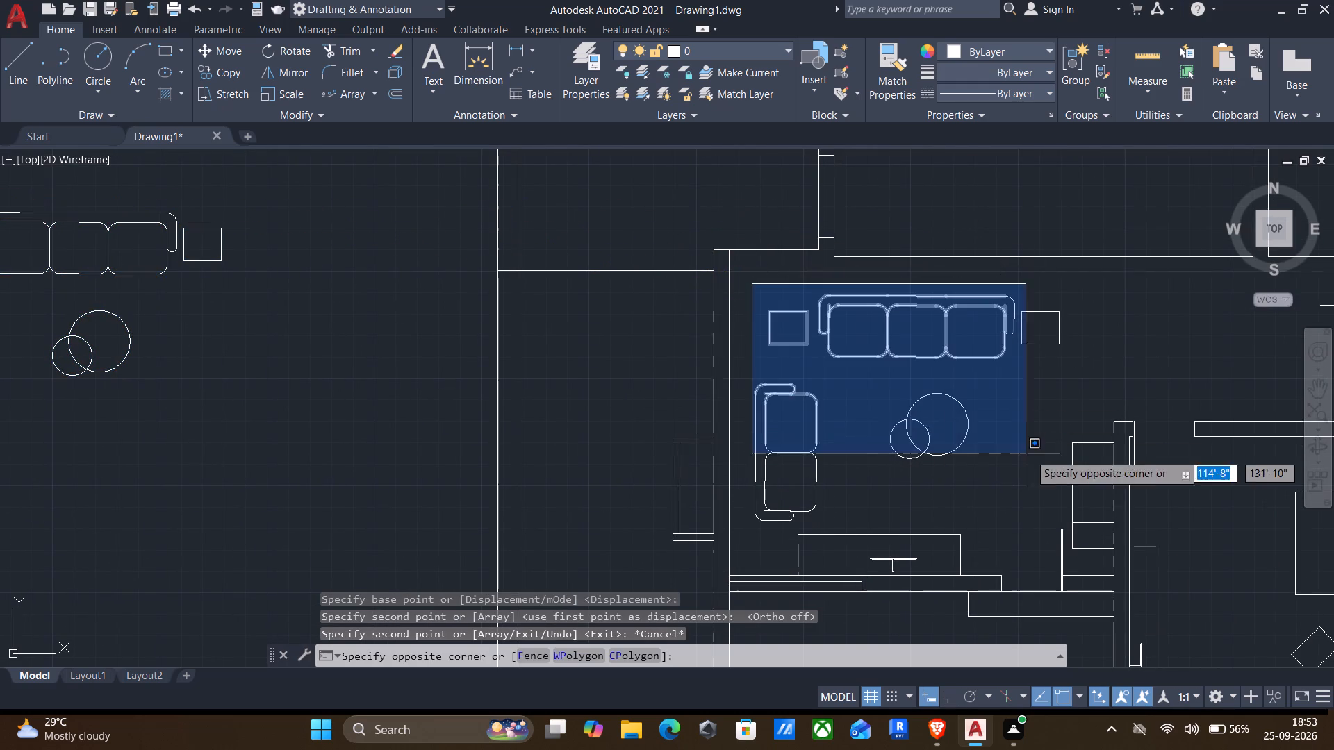
click(1065, 523)
key(m)
key(Return)
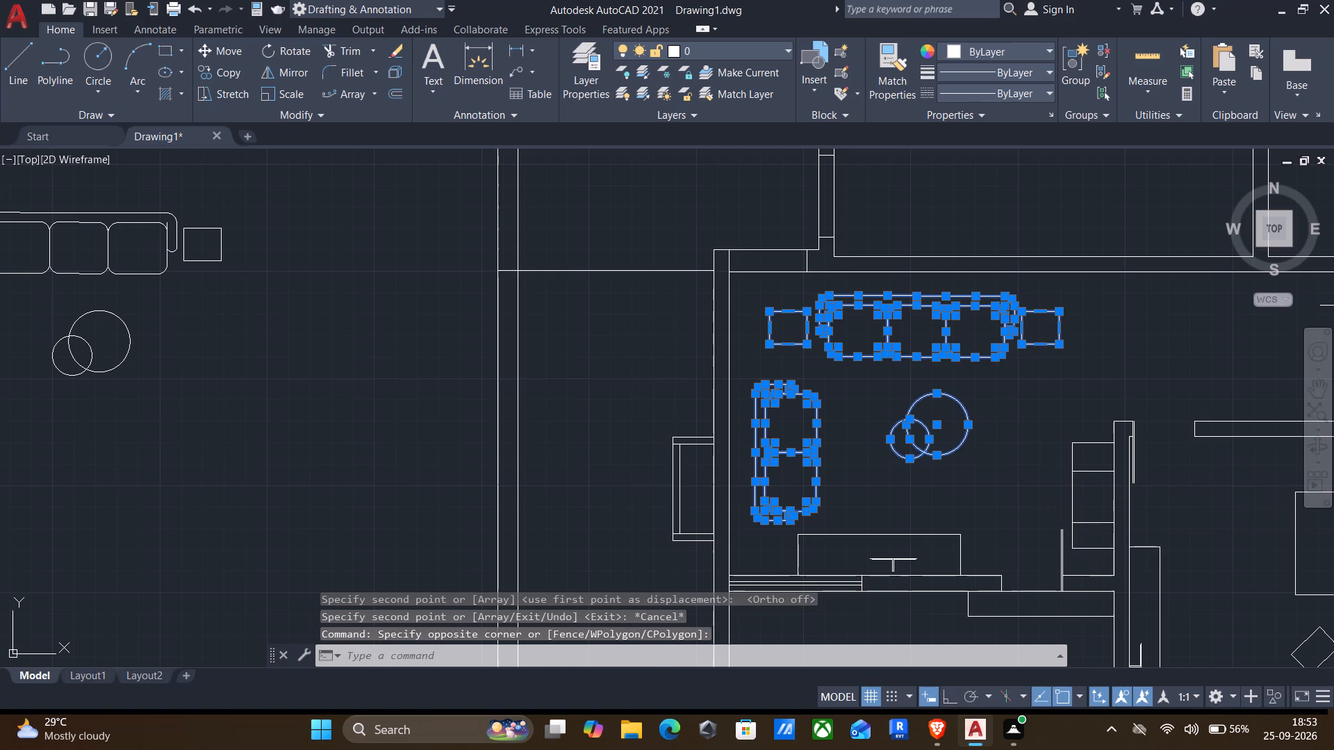
click(825, 299)
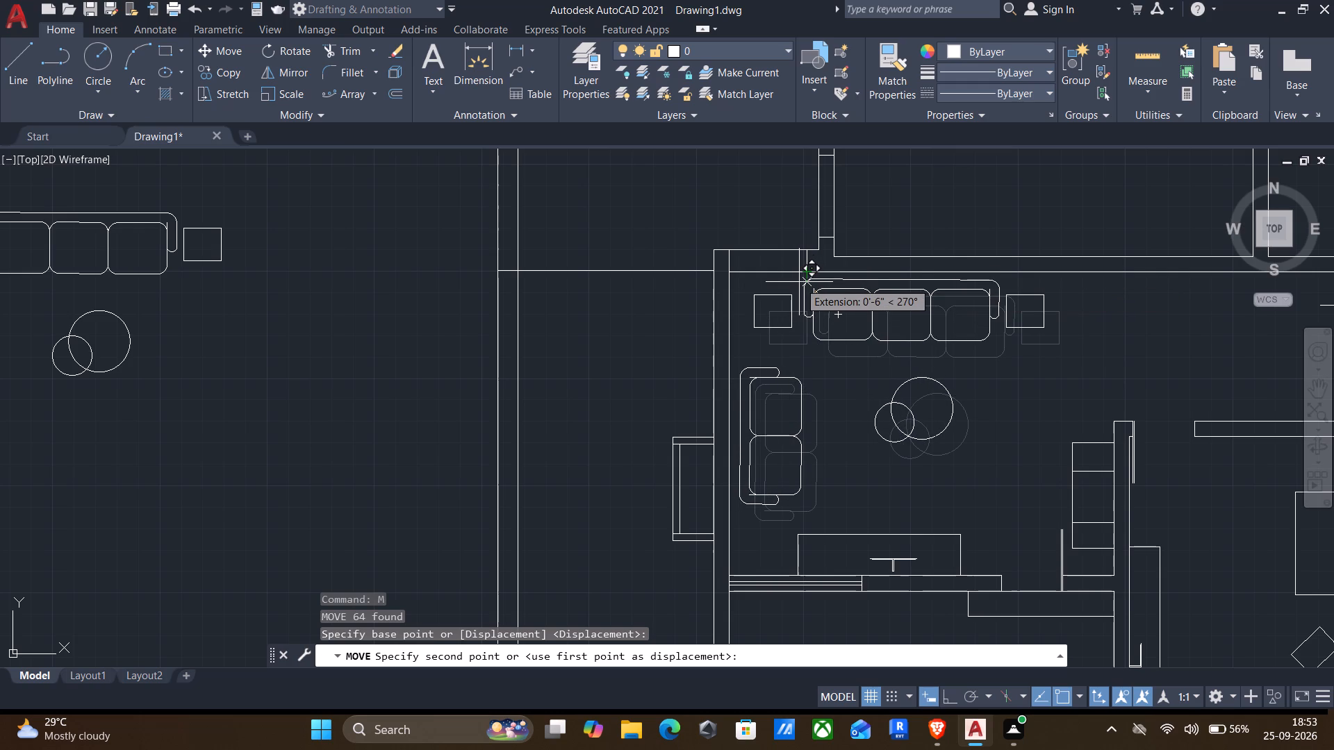
click(799, 282)
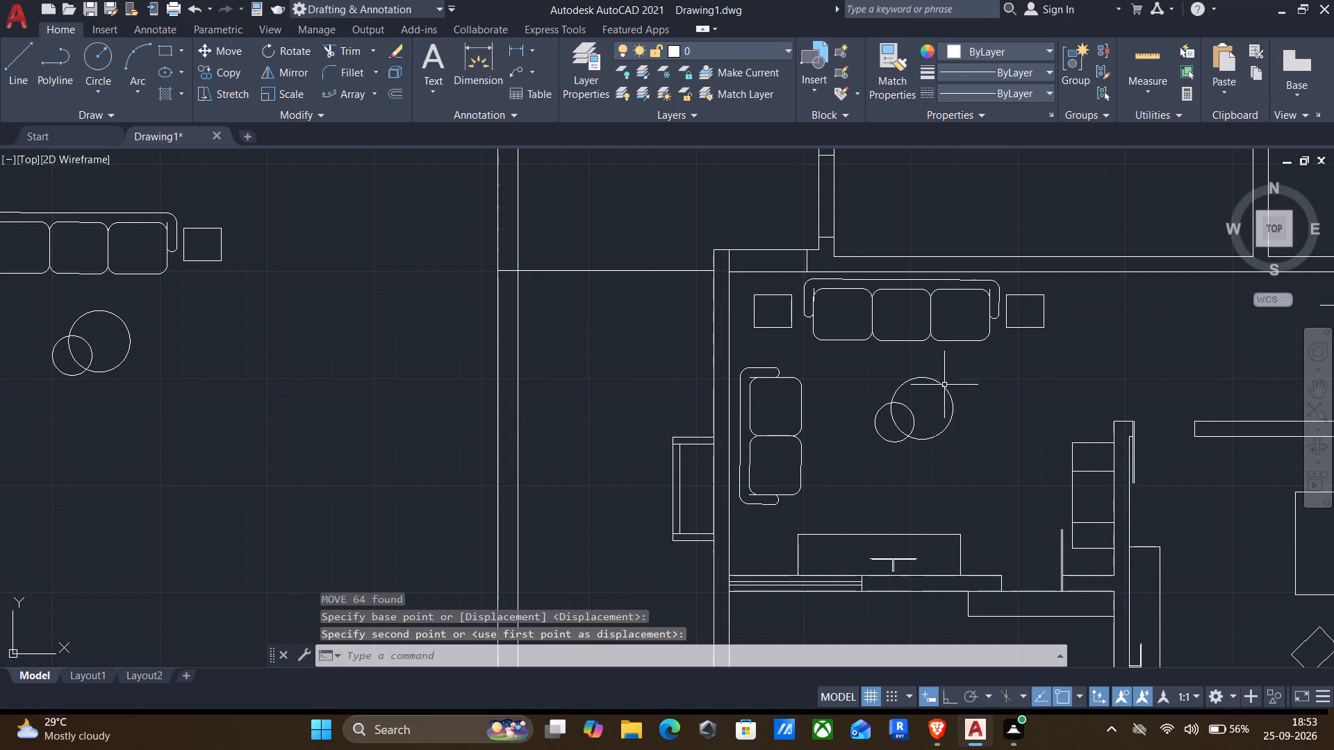
Draw a line across the wall above the living room, extending the partition face near the stairs to the wall's lower edge.
middle_drag(973, 408, 828, 336)
scroll(824, 333, down, 1)
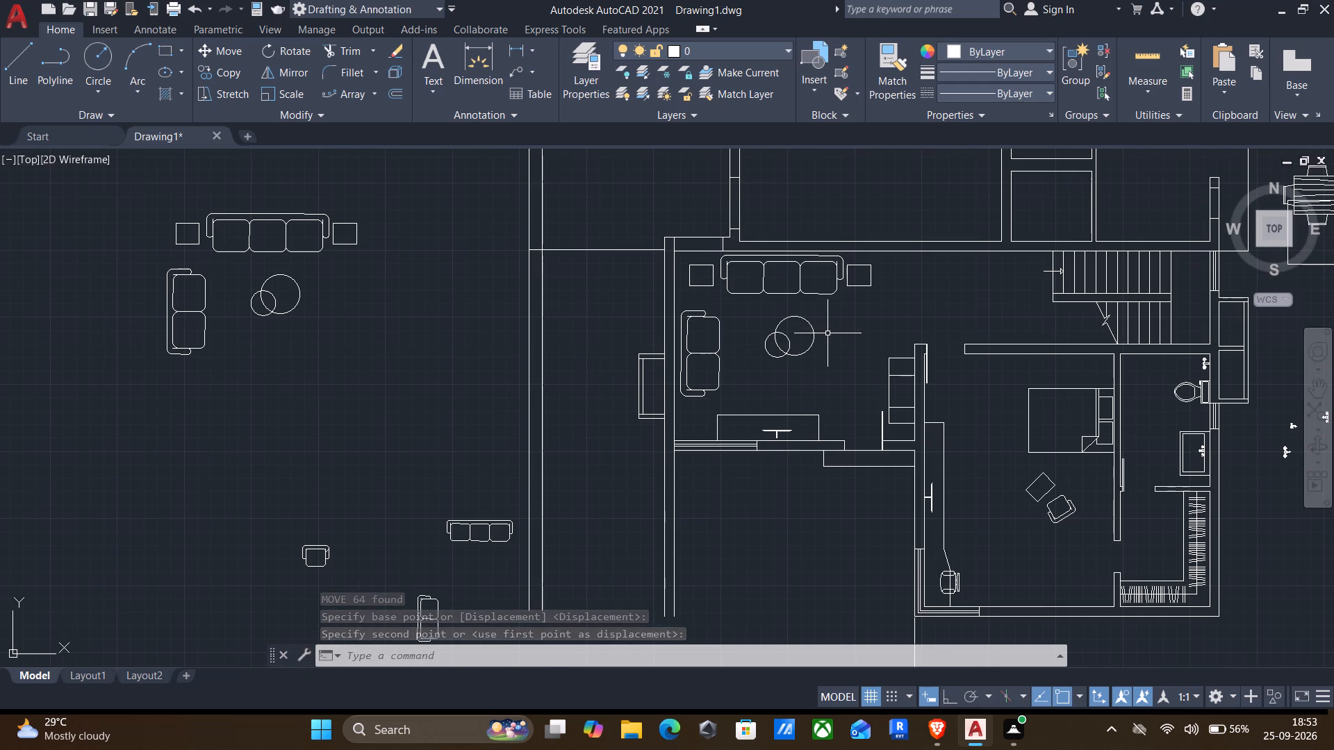
middle_drag(791, 398, 871, 342)
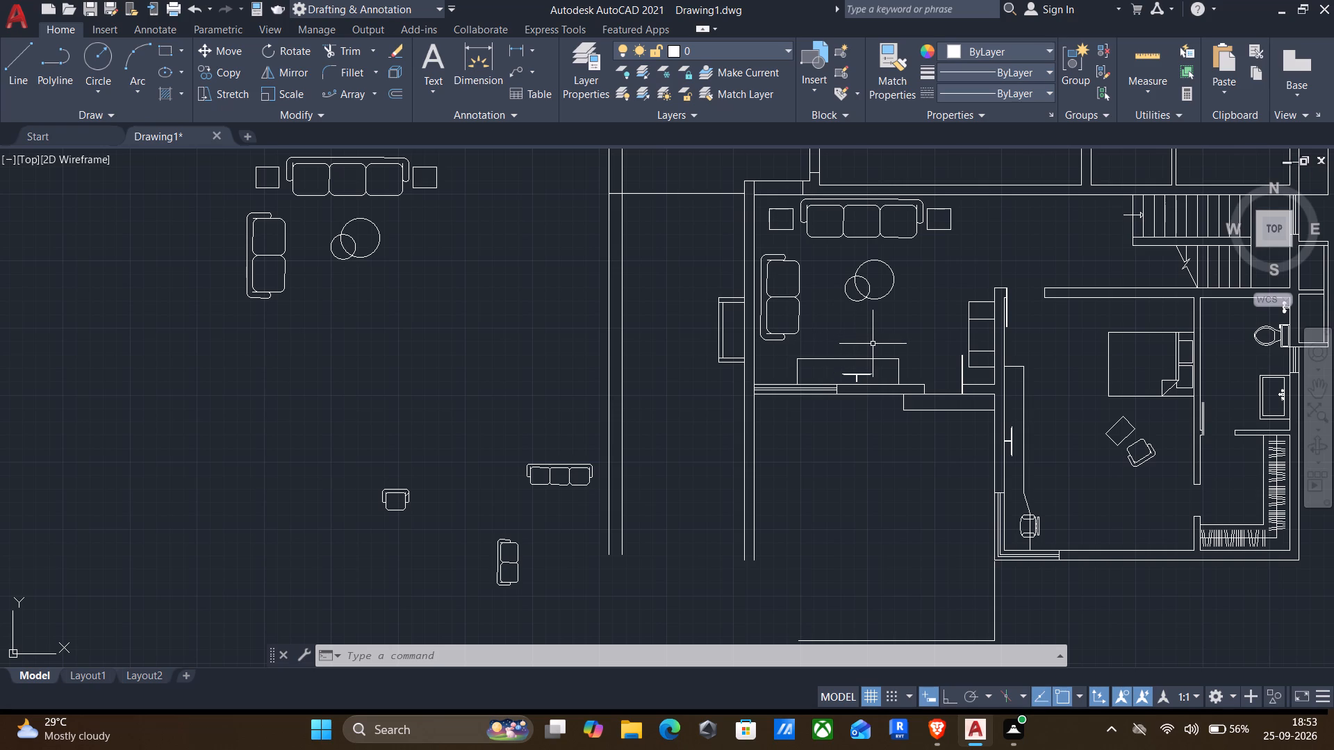
middle_drag(1048, 270, 1038, 329)
key(l)
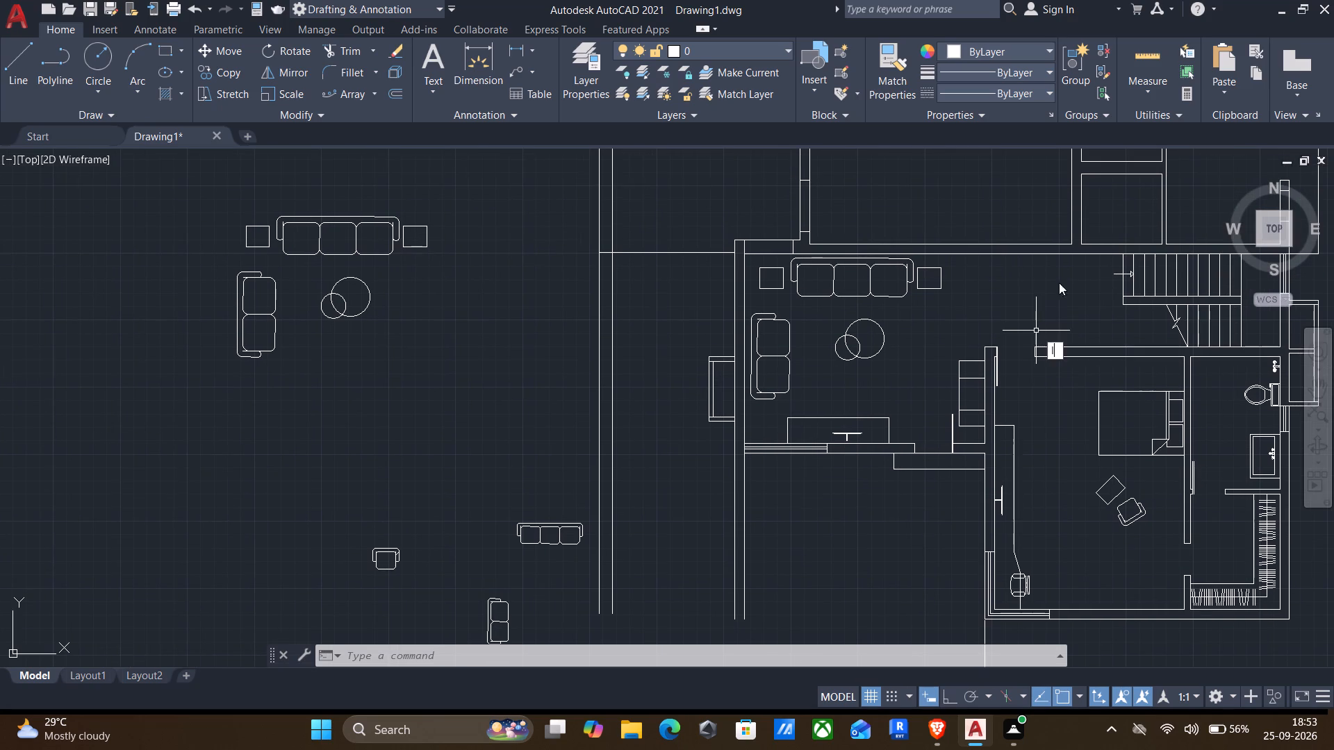
key(Return)
scroll(1071, 251, up, 3)
click(1046, 223)
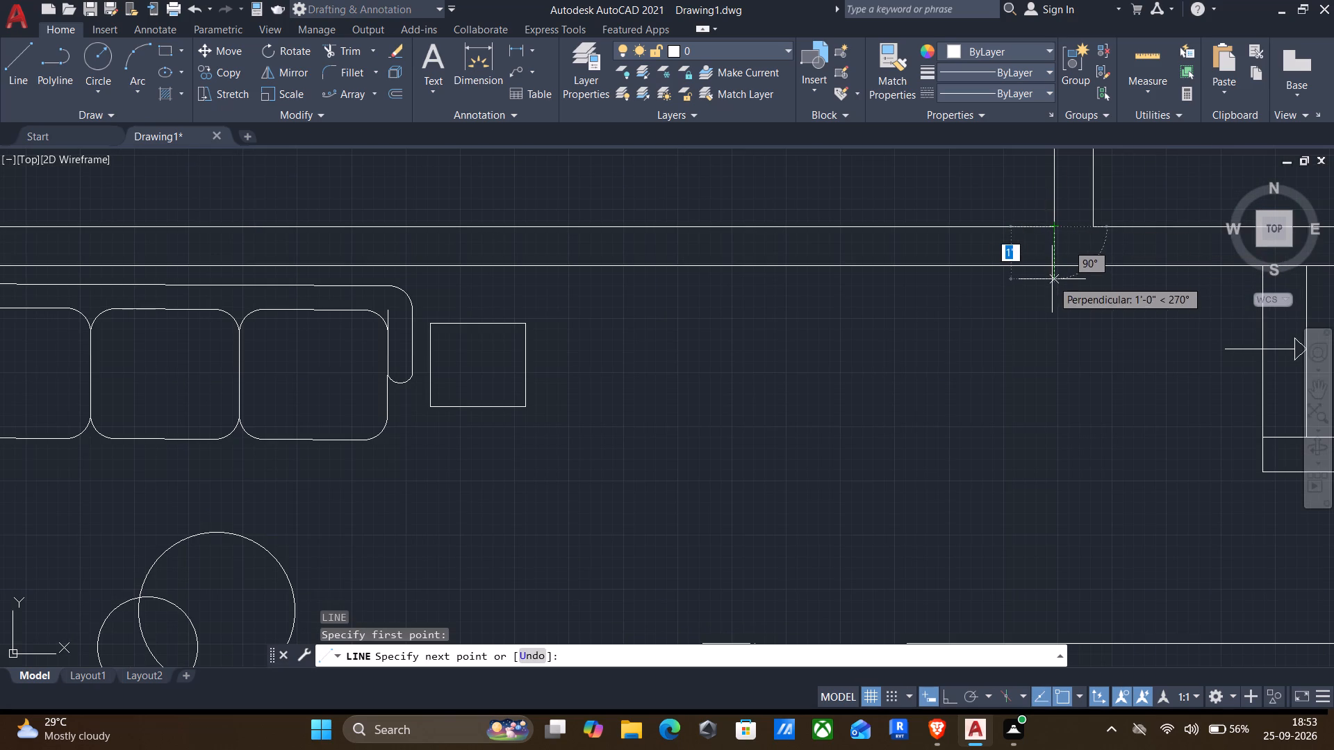
click(1055, 268)
key(Return)
Offset the short line across the wall 4' toward the sofas to mark the opening's other side.
key(o)
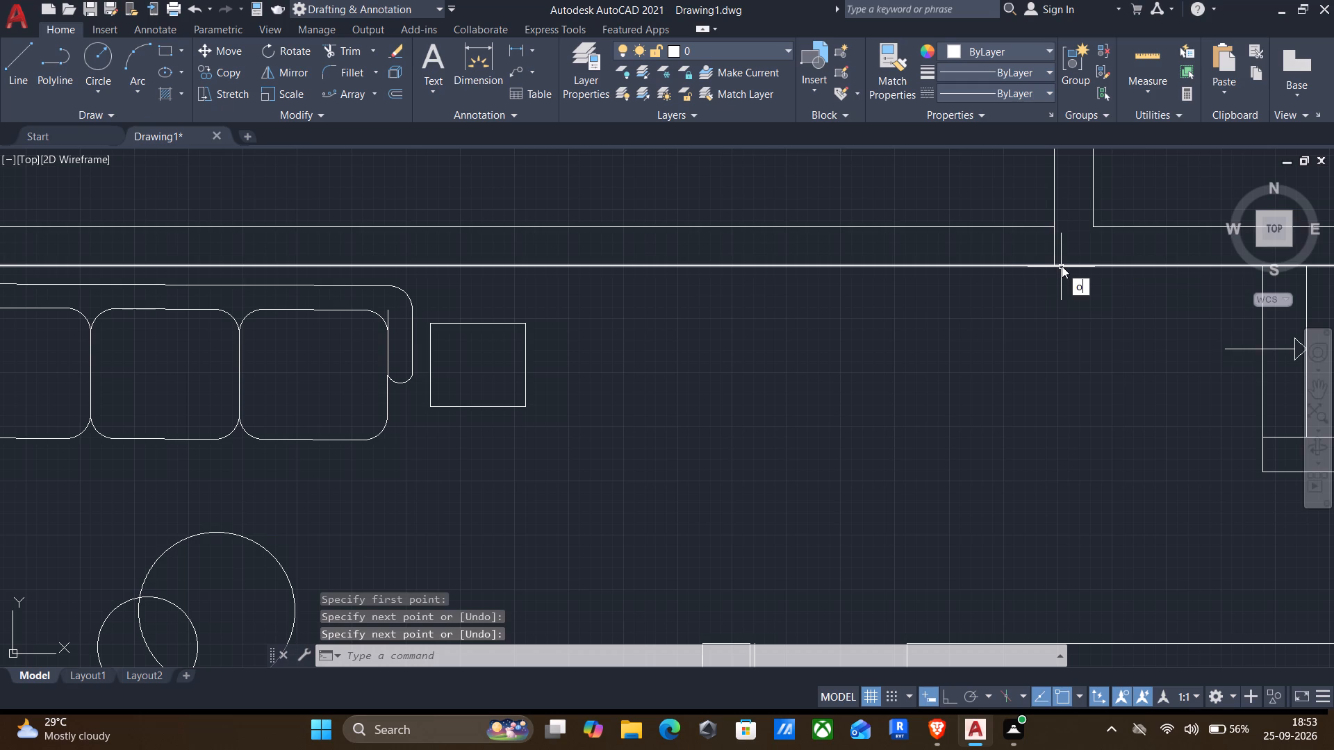
key(Return)
click(1071, 246)
drag(1022, 243, 1048, 237)
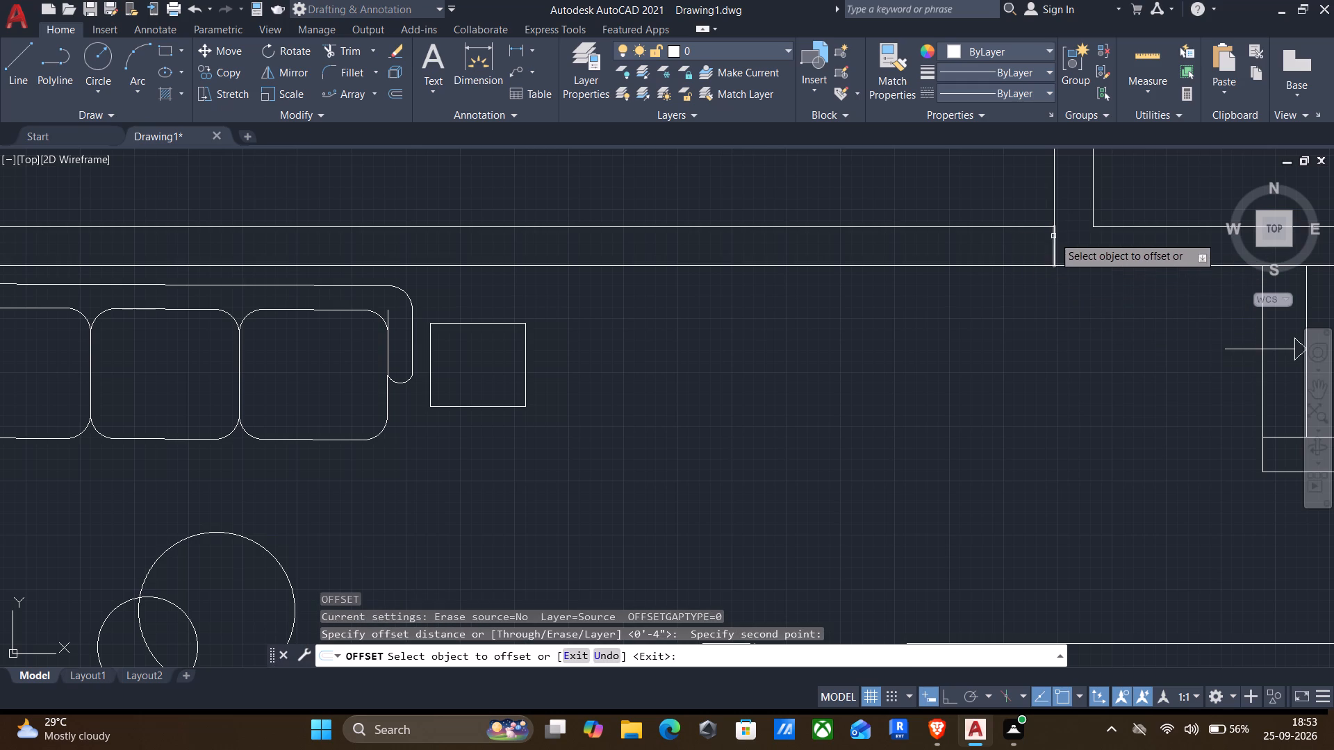
click(1052, 245)
key(4)
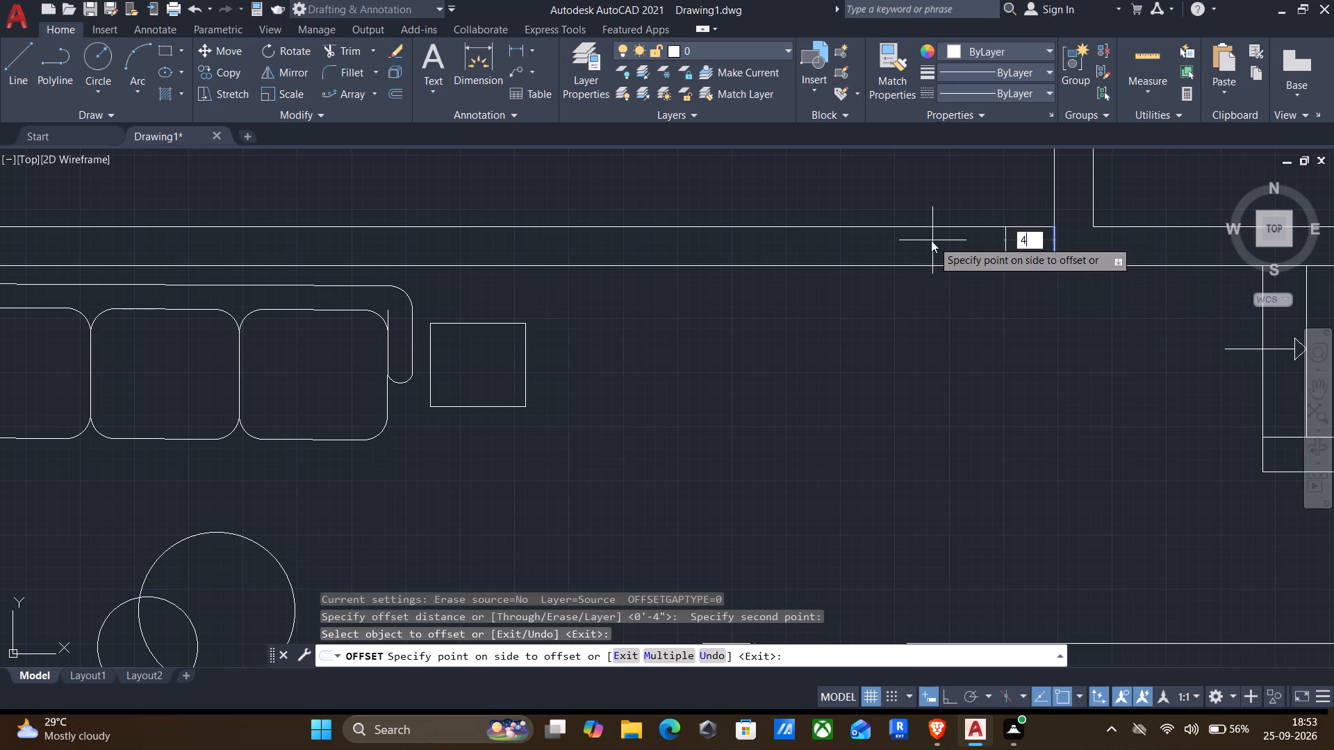
key(apostrophe)
key(Return)
scroll(868, 310, down, 1)
key(Return)
Trim both wall lines between the two cross lines to cut the 4' opening beside the stairs.
key(t)
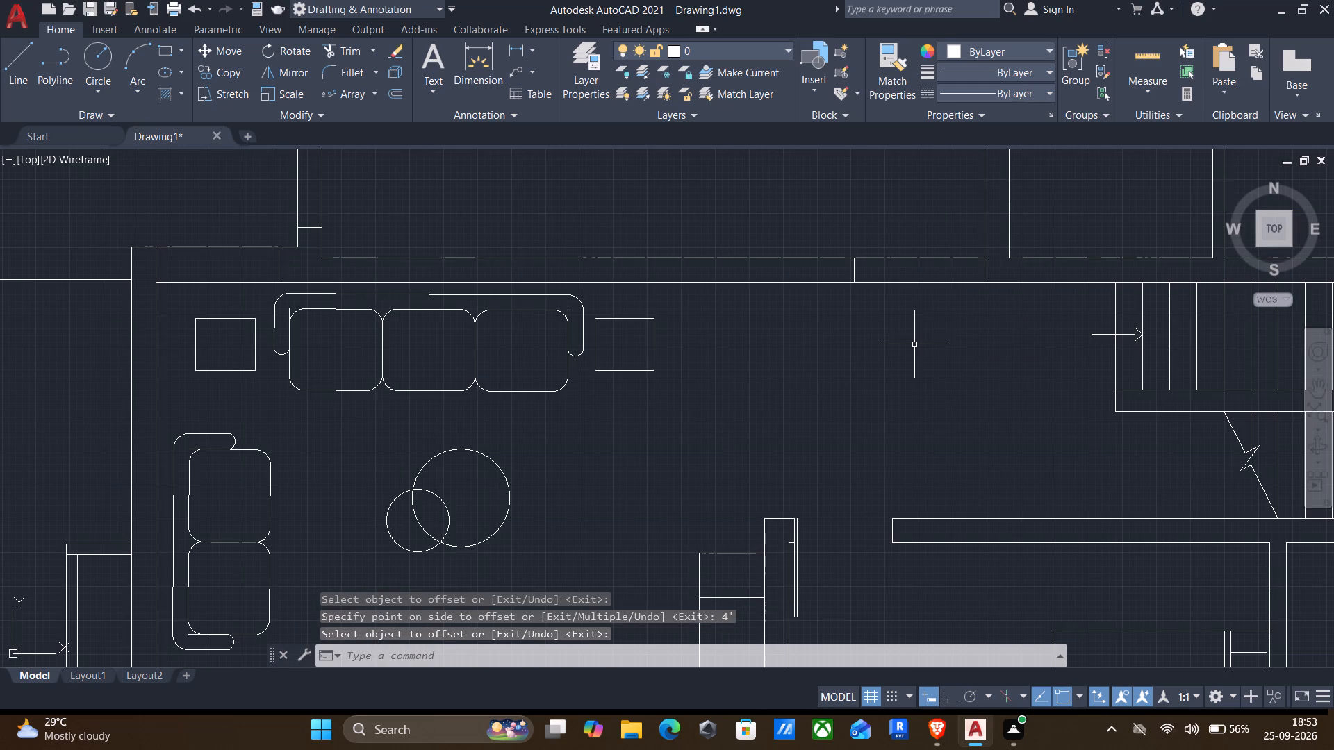
key(r)
key(Return)
drag(925, 224, 909, 362)
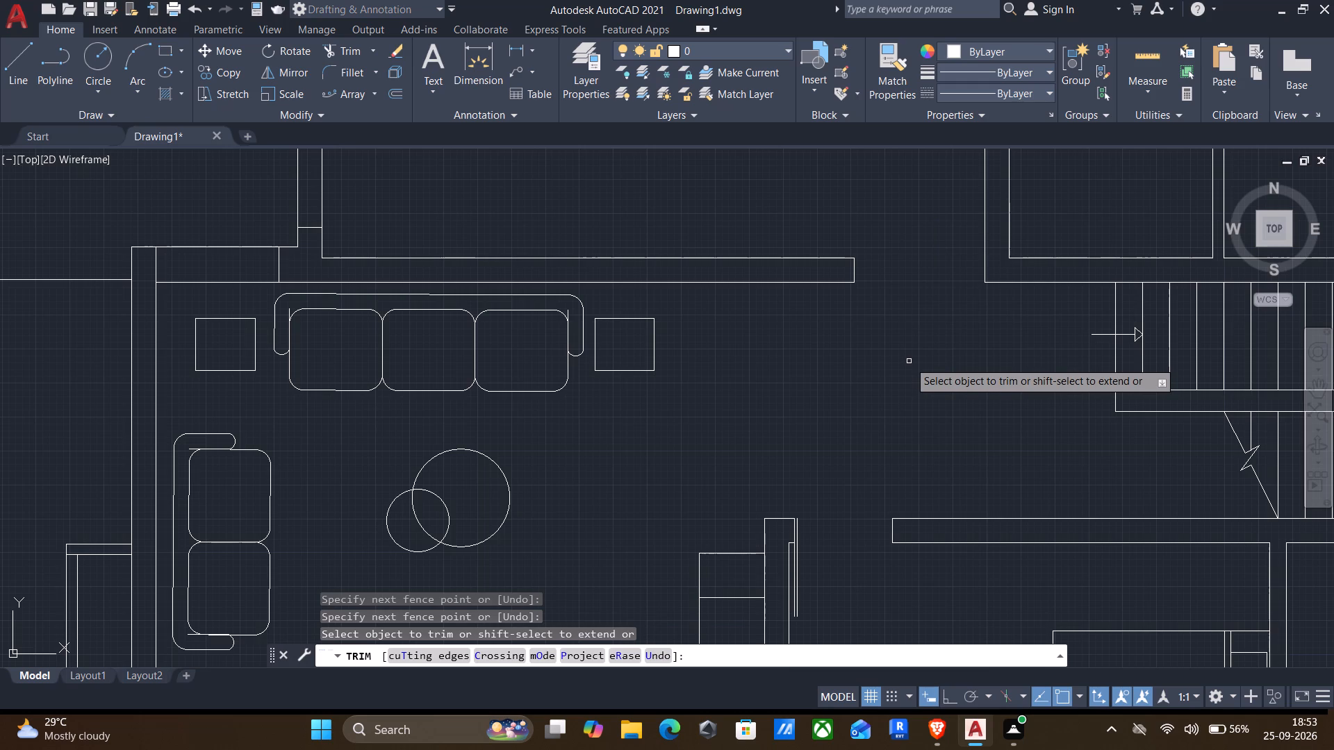
scroll(916, 363, down, 1)
middle_drag(930, 390, 962, 253)
scroll(959, 265, down, 1)
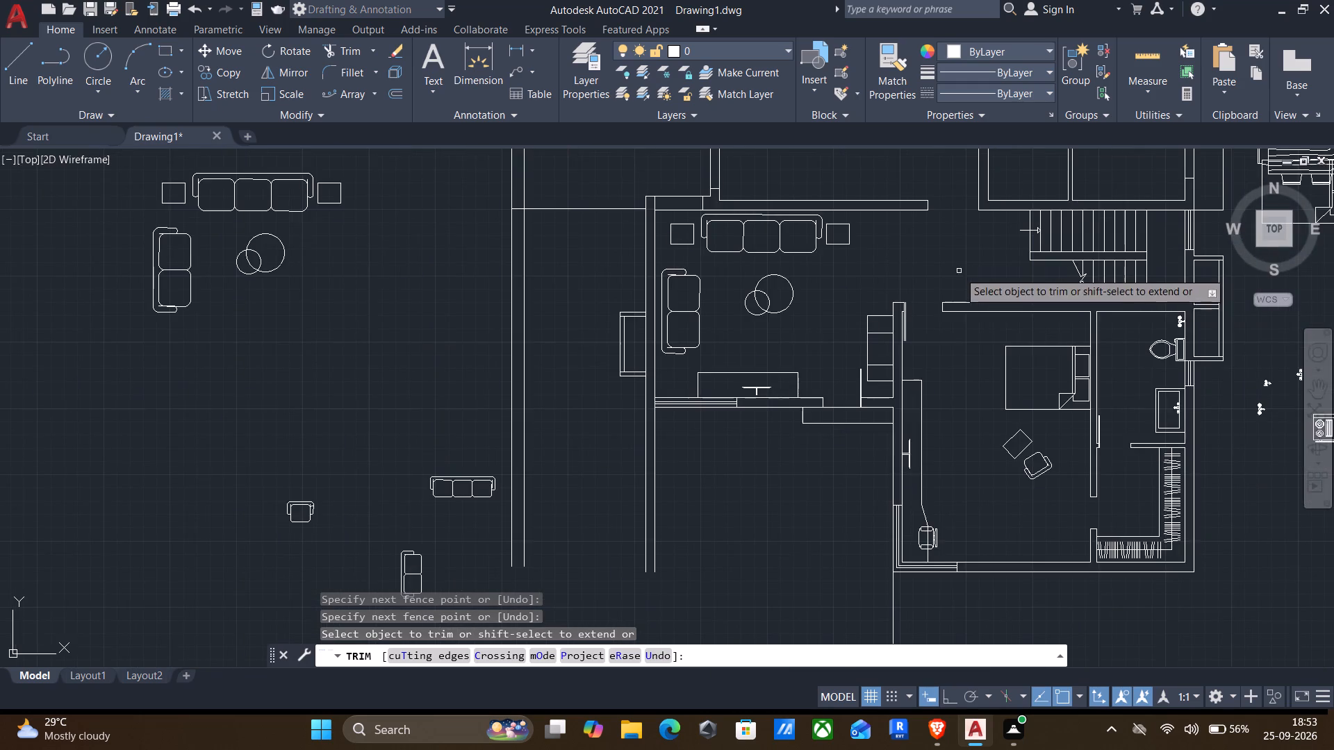
middle_drag(941, 285, 1014, 385)
key(Escape)
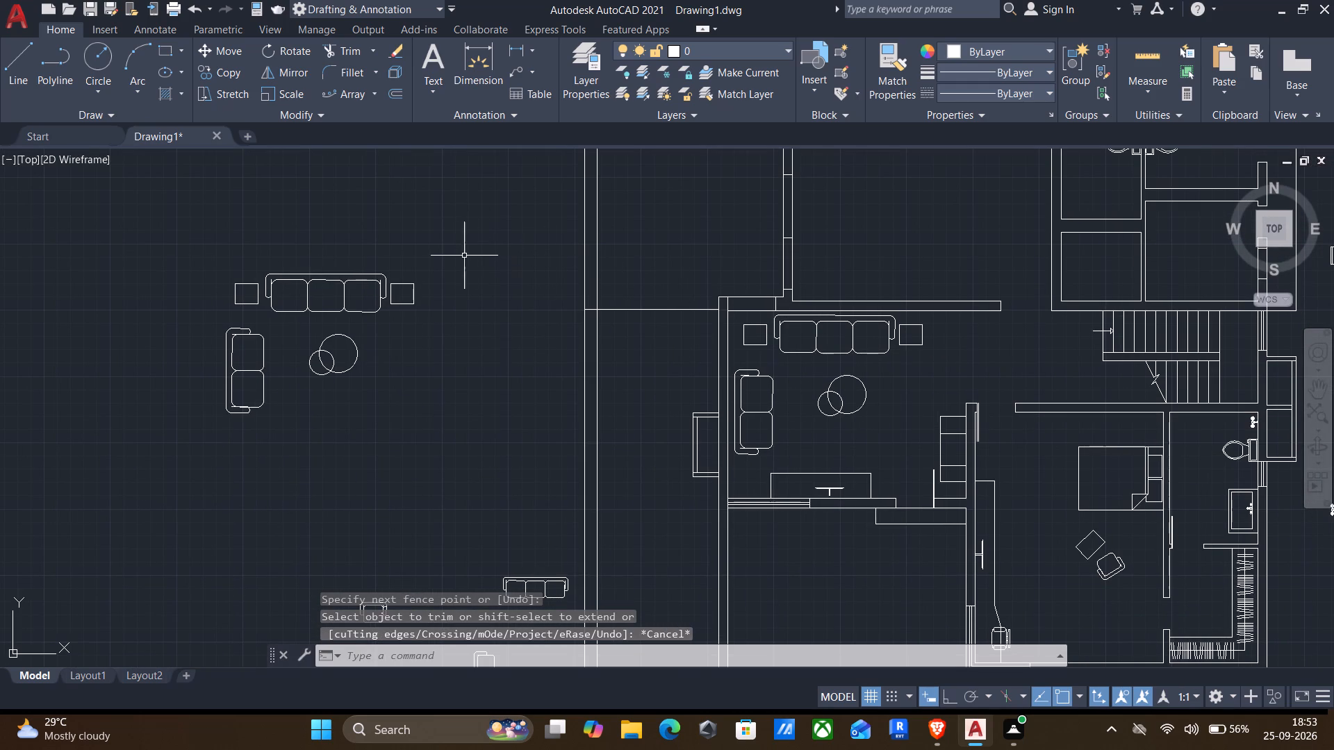
Rotate the loose single armchair 90° clockwise about its upper-right corner, with ortho on.
middle_drag(632, 364, 584, 468)
scroll(659, 413, down, 1)
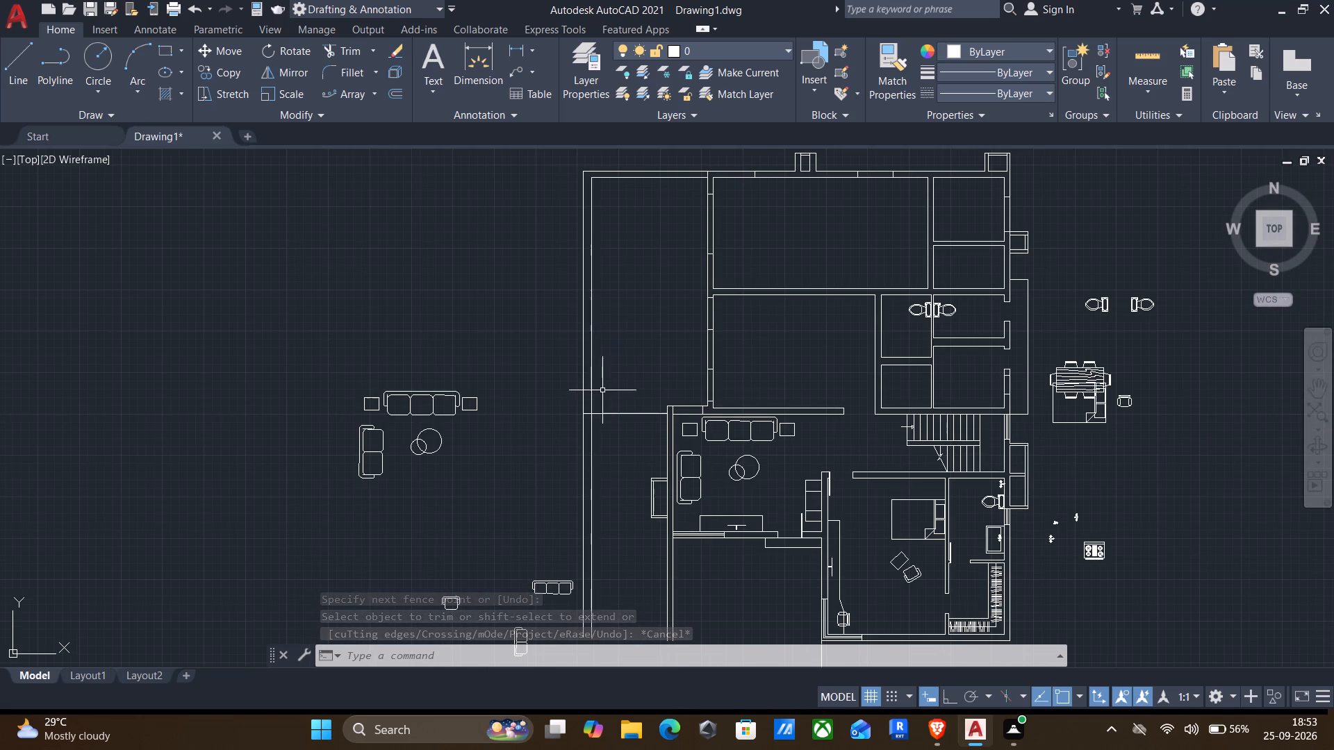
middle_drag(518, 526, 600, 369)
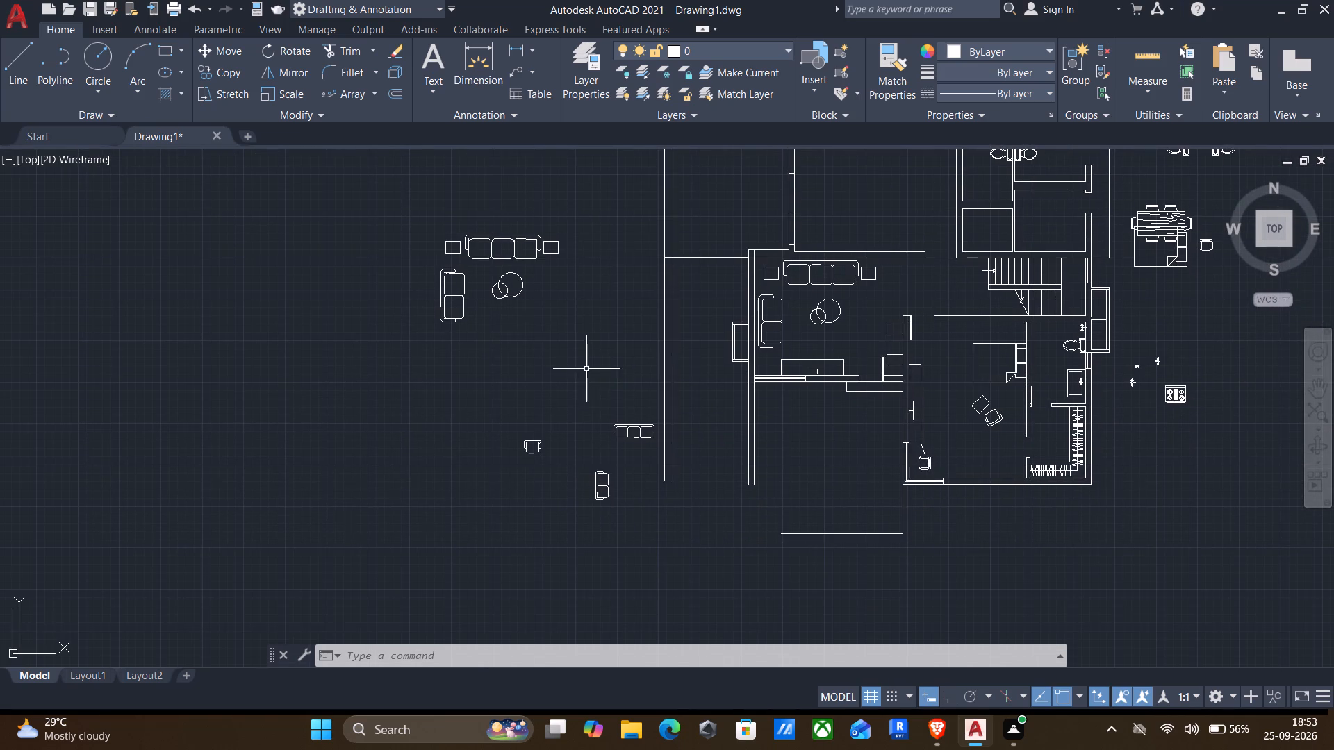
scroll(493, 449, up, 2)
drag(501, 372, 510, 380)
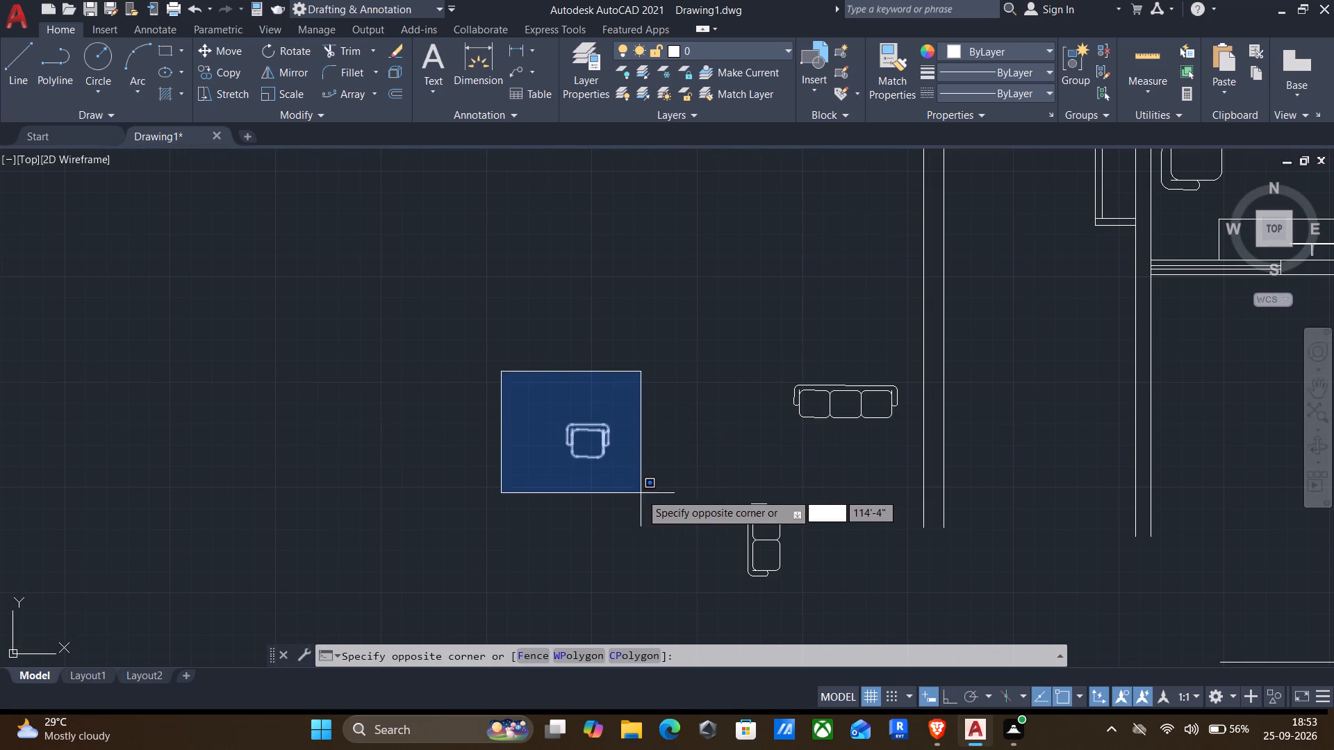
click(641, 494)
key(r)
key(o)
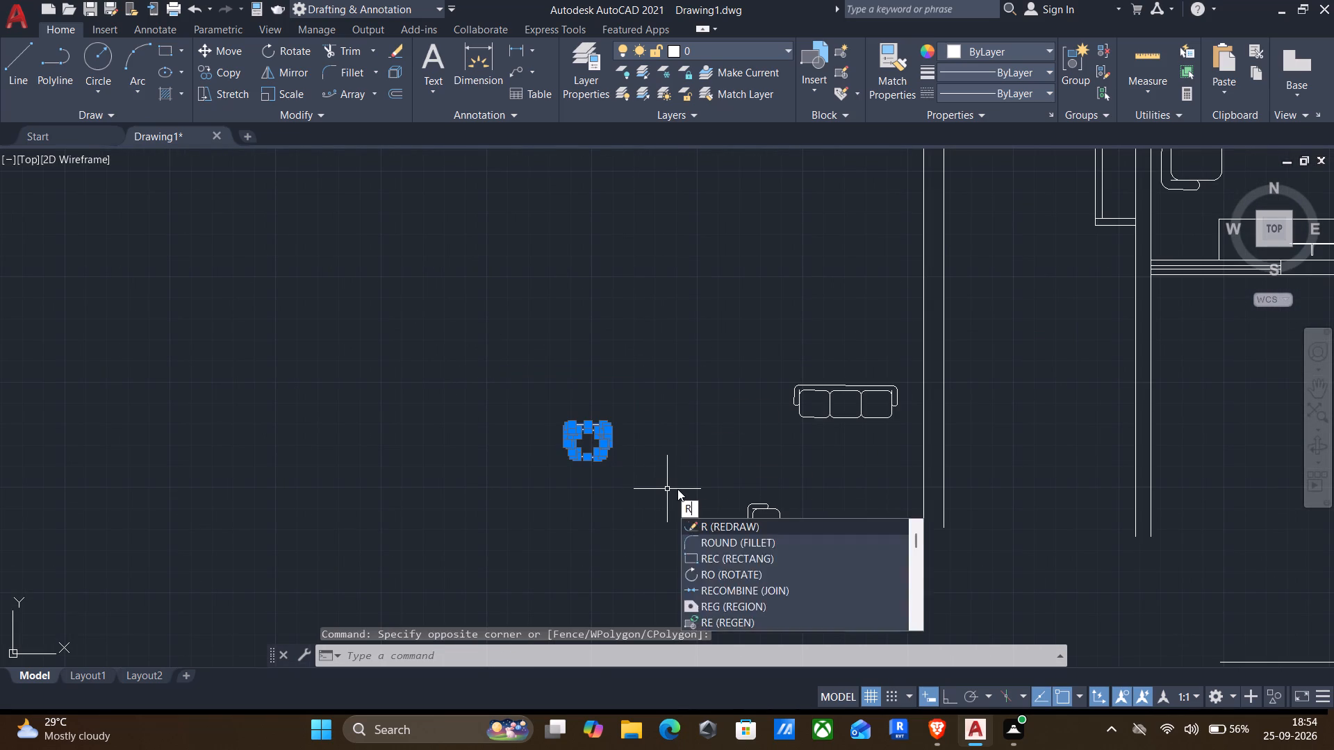
key(Return)
click(607, 422)
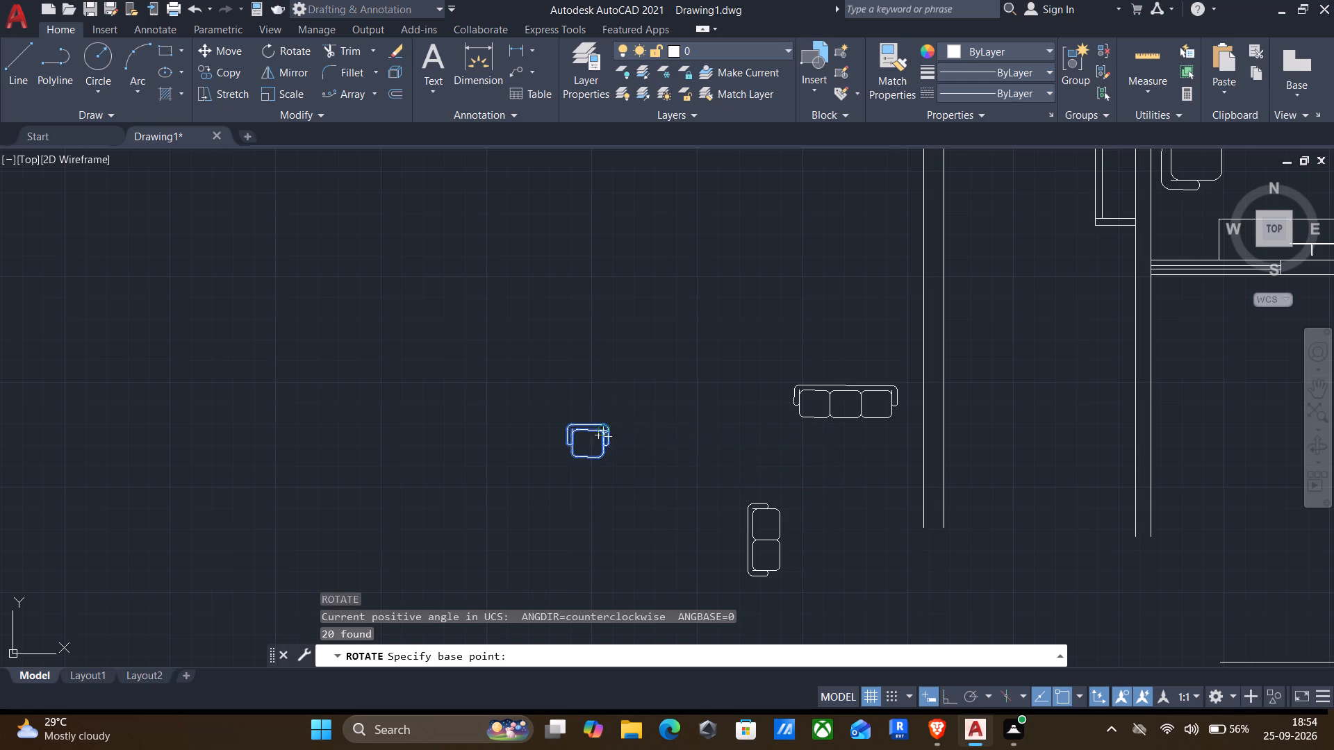
key(F8)
click(590, 530)
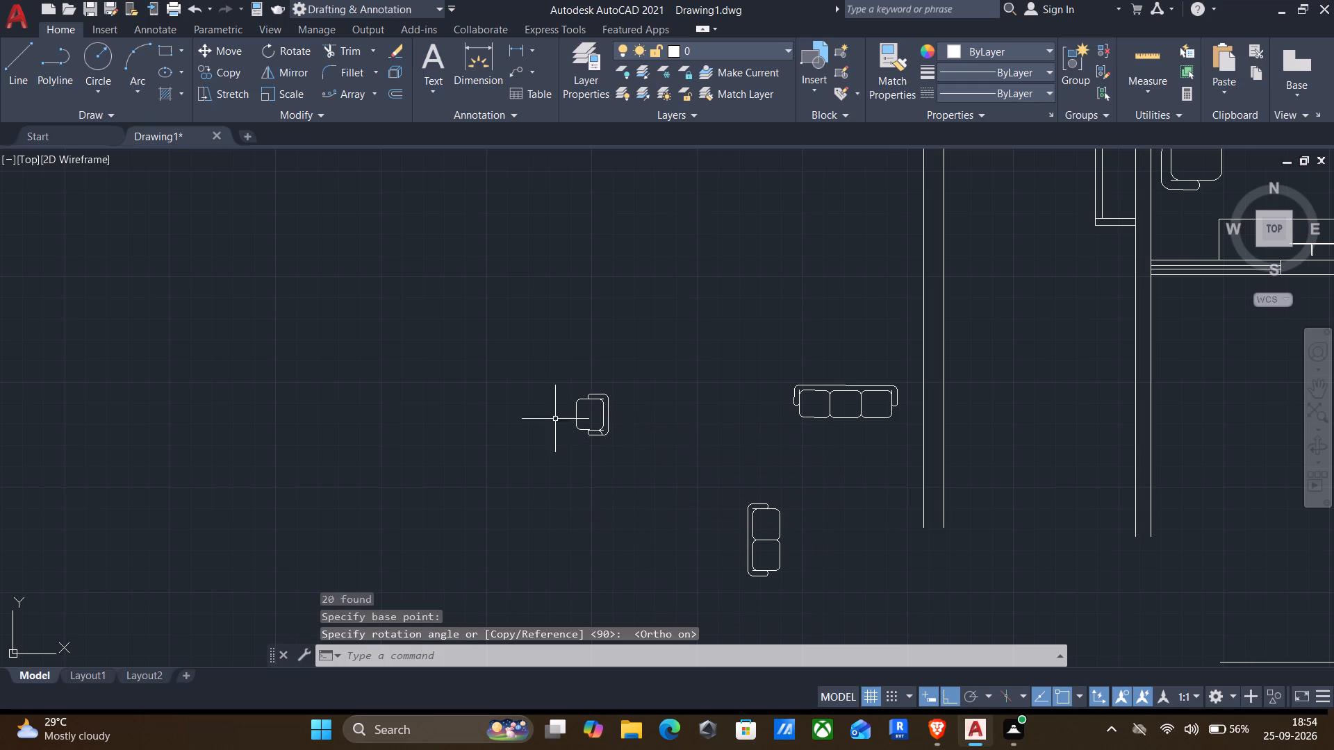
Move the loose three-seat sofa and its right-hand side table straight up, clear of the seating group outside the plan.
middle_drag(536, 351, 607, 526)
middle_drag(626, 456, 635, 473)
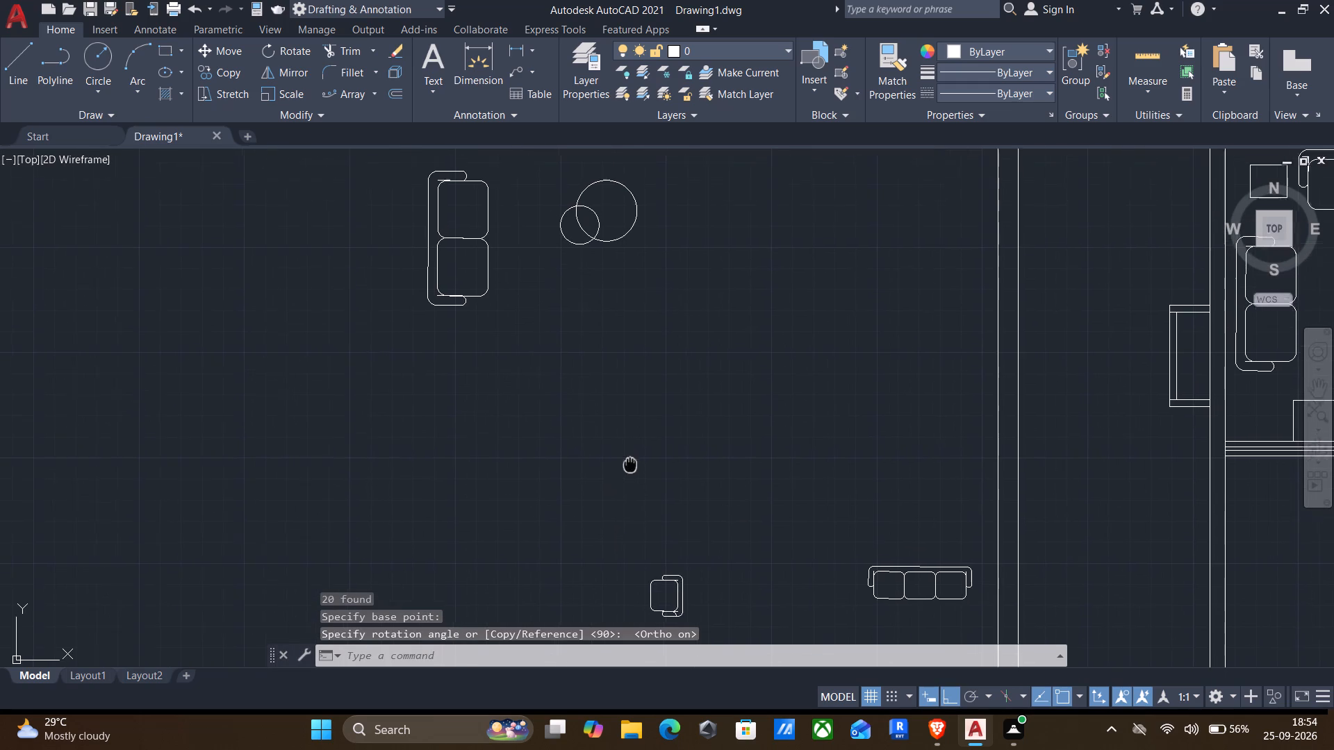
middle_drag(635, 473, 702, 593)
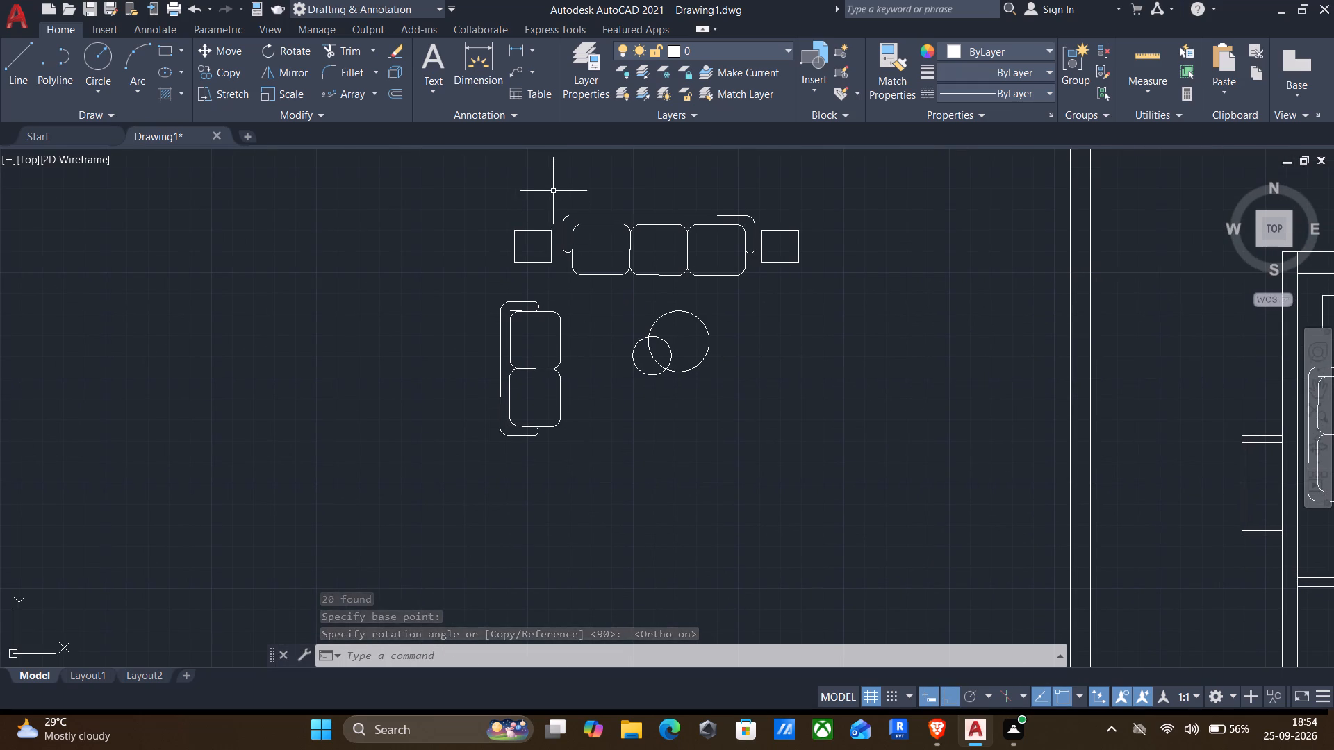
click(567, 190)
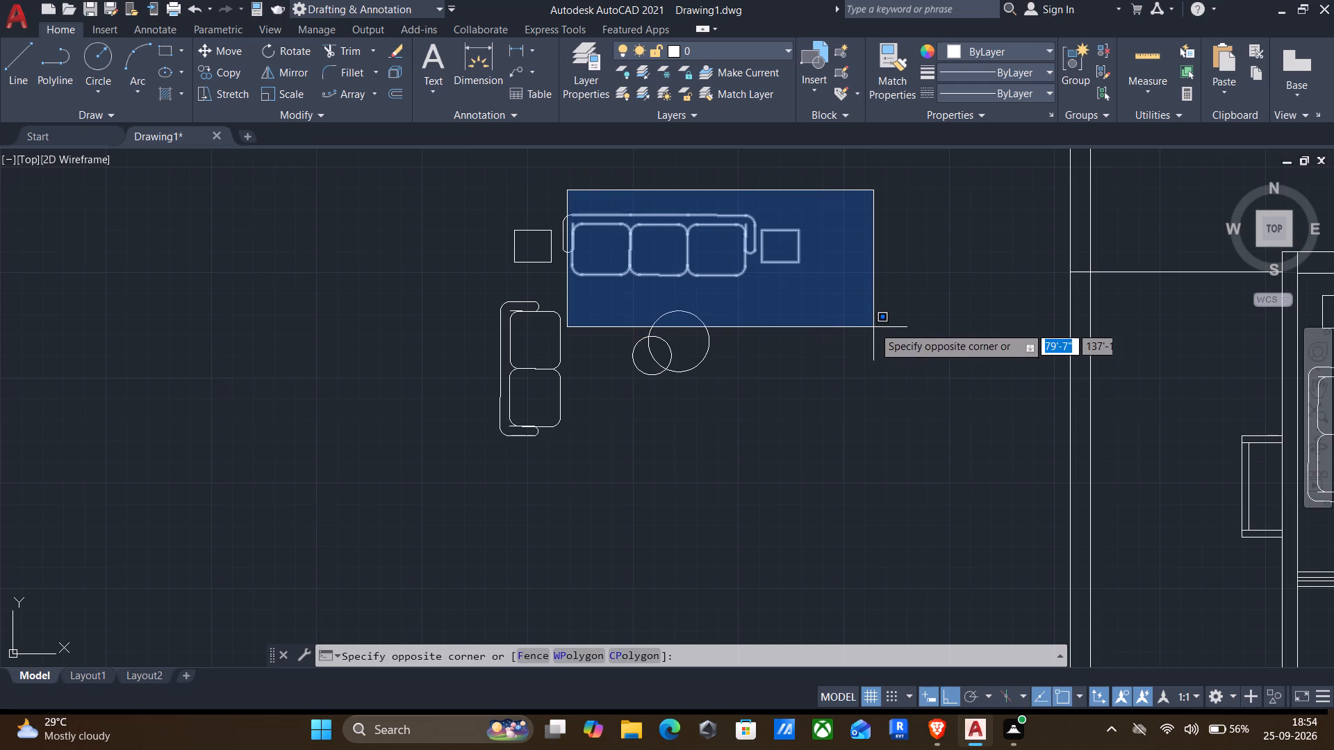
click(871, 331)
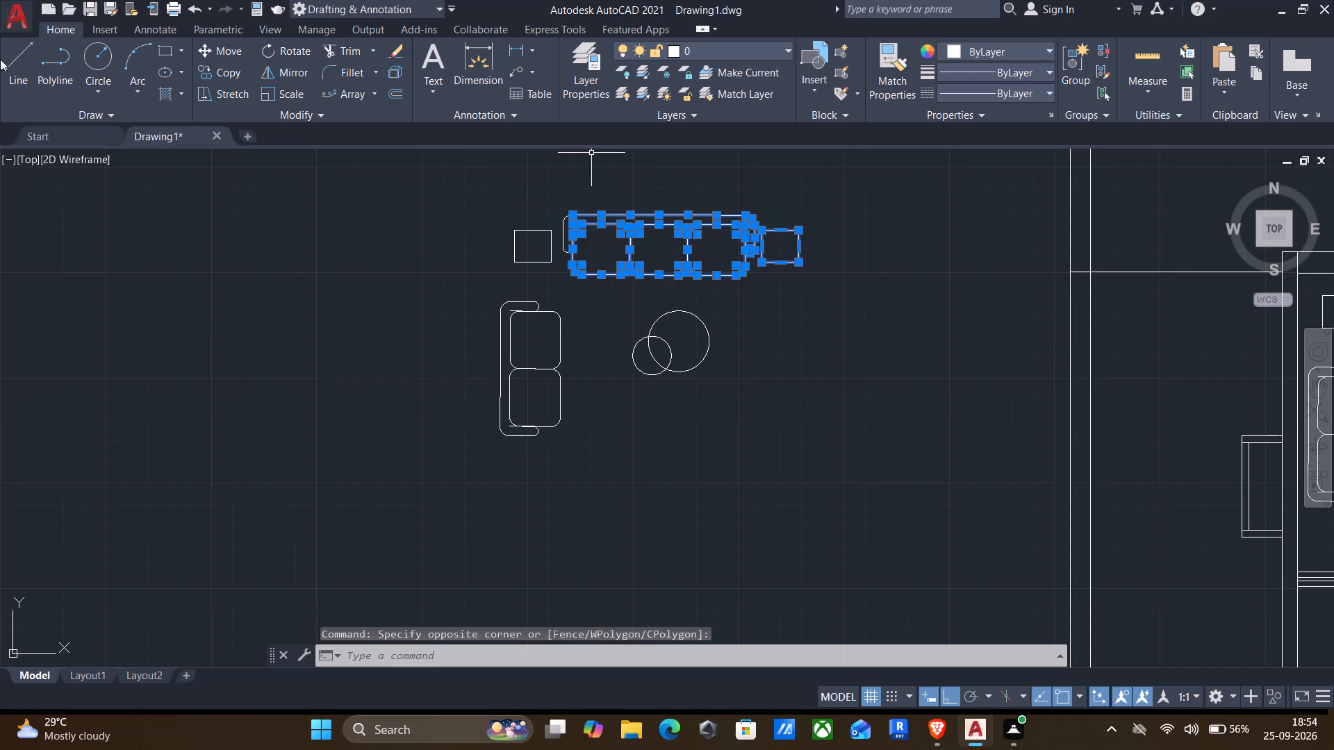
click(532, 176)
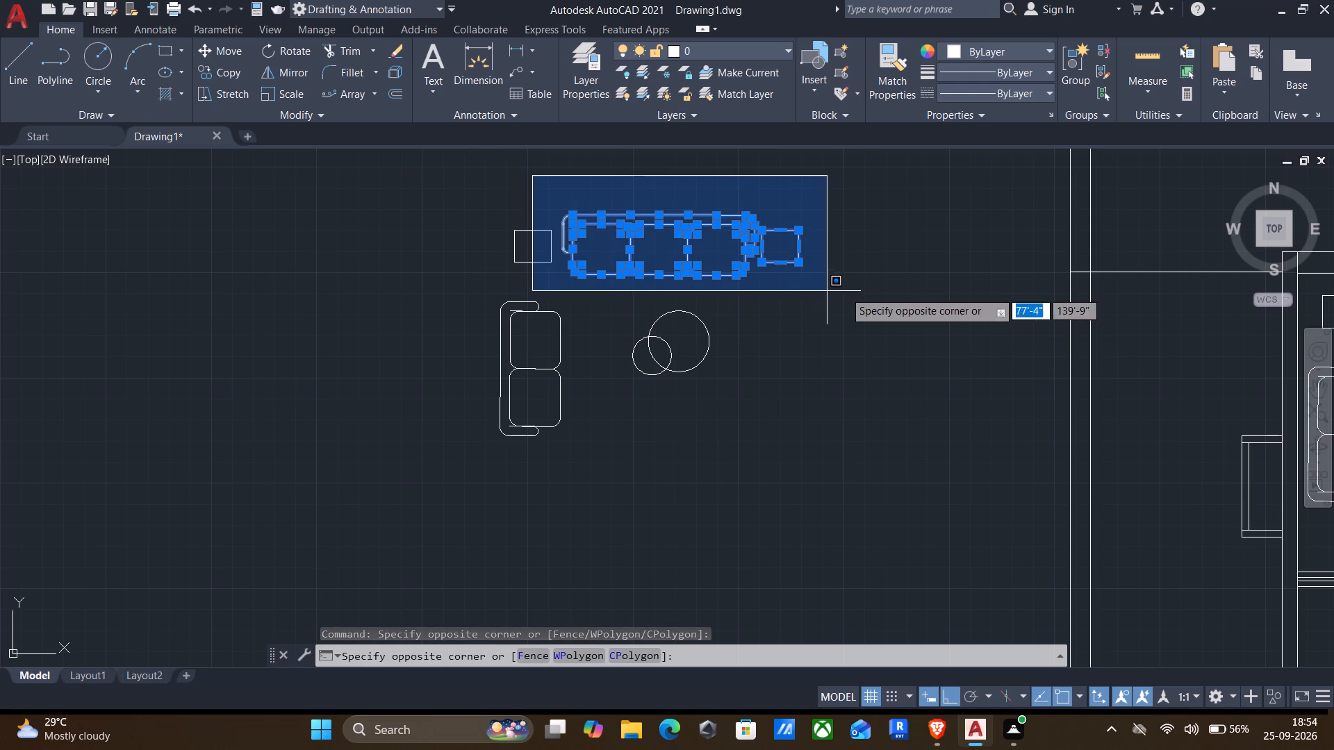
click(908, 301)
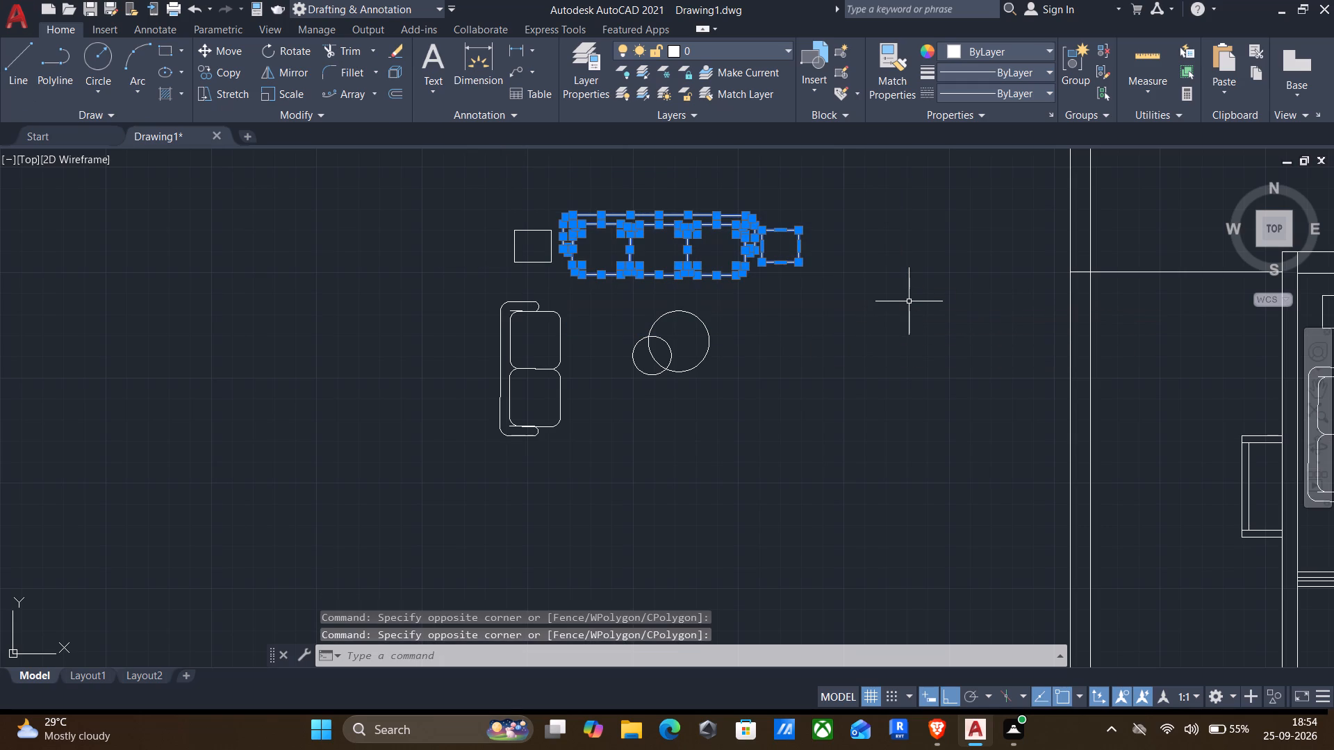
key(m)
key(Return)
middle_drag(732, 274, 778, 474)
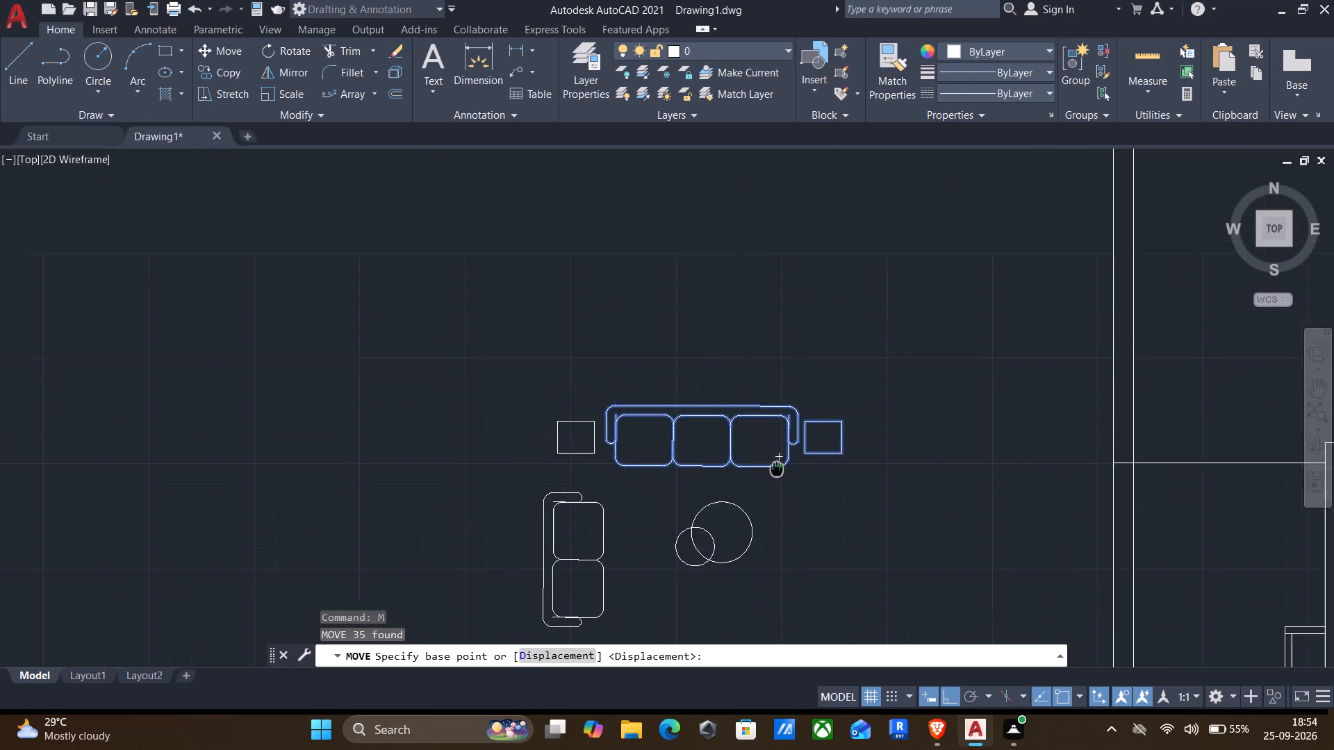
middle_drag(778, 474, 809, 560)
click(645, 497)
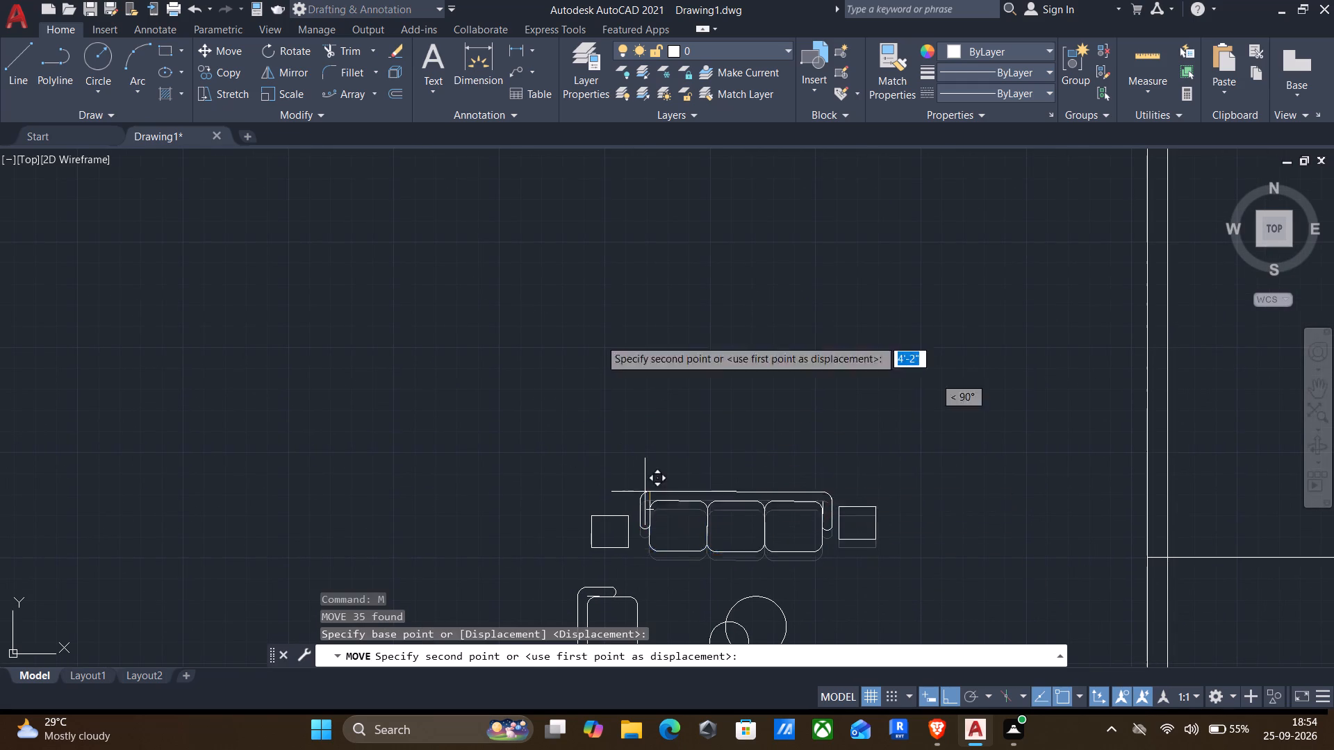
click(582, 217)
key(Escape)
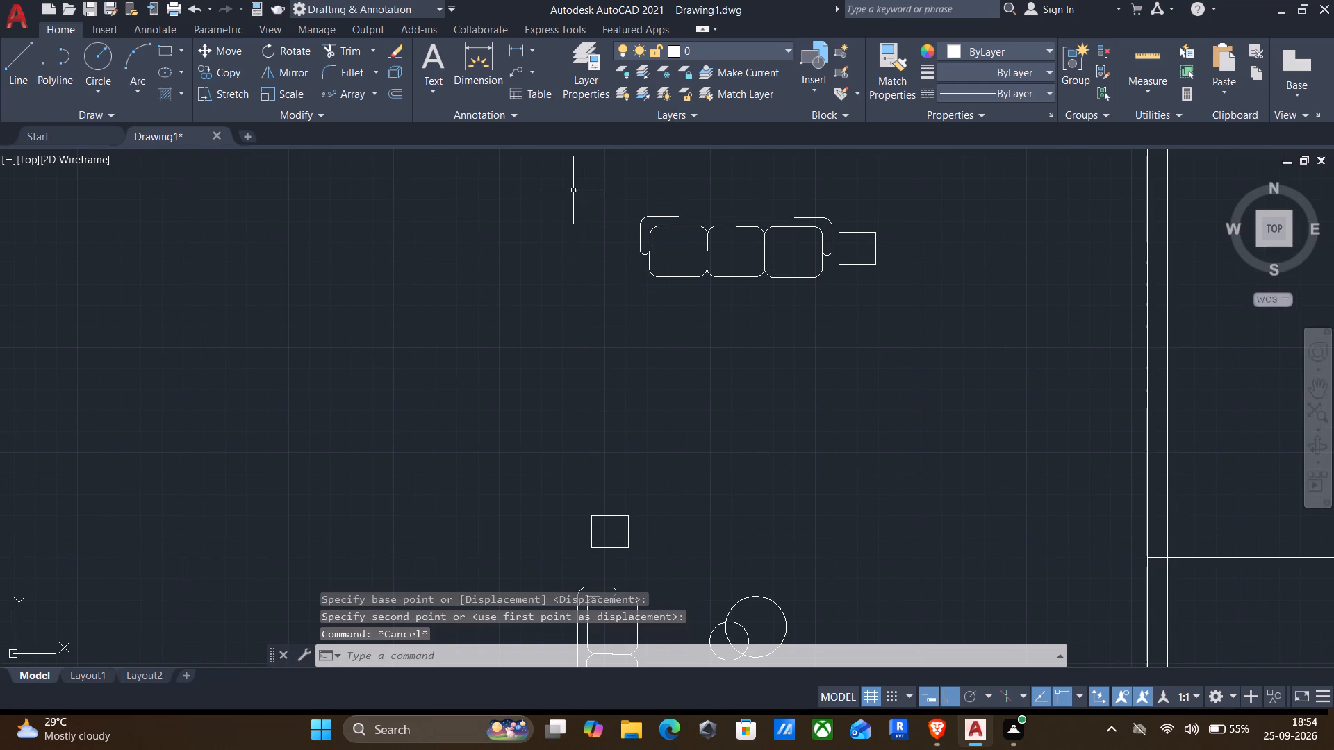
Rotate the moved three-seat sofa and side table 90° counterclockwise about the sofa's upper-left corner.
click(570, 168)
click(1073, 421)
key(e)
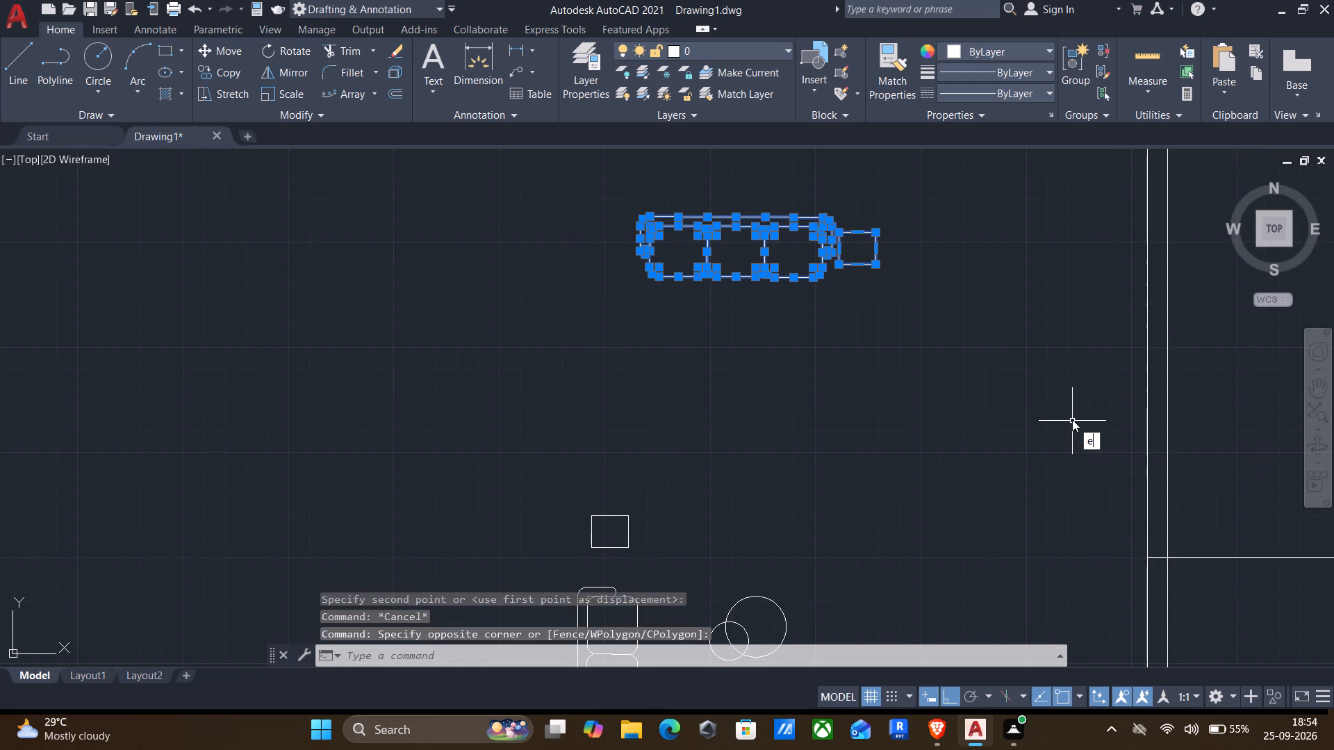
key(BackSpace)
key(BackSpace)
text(ro)
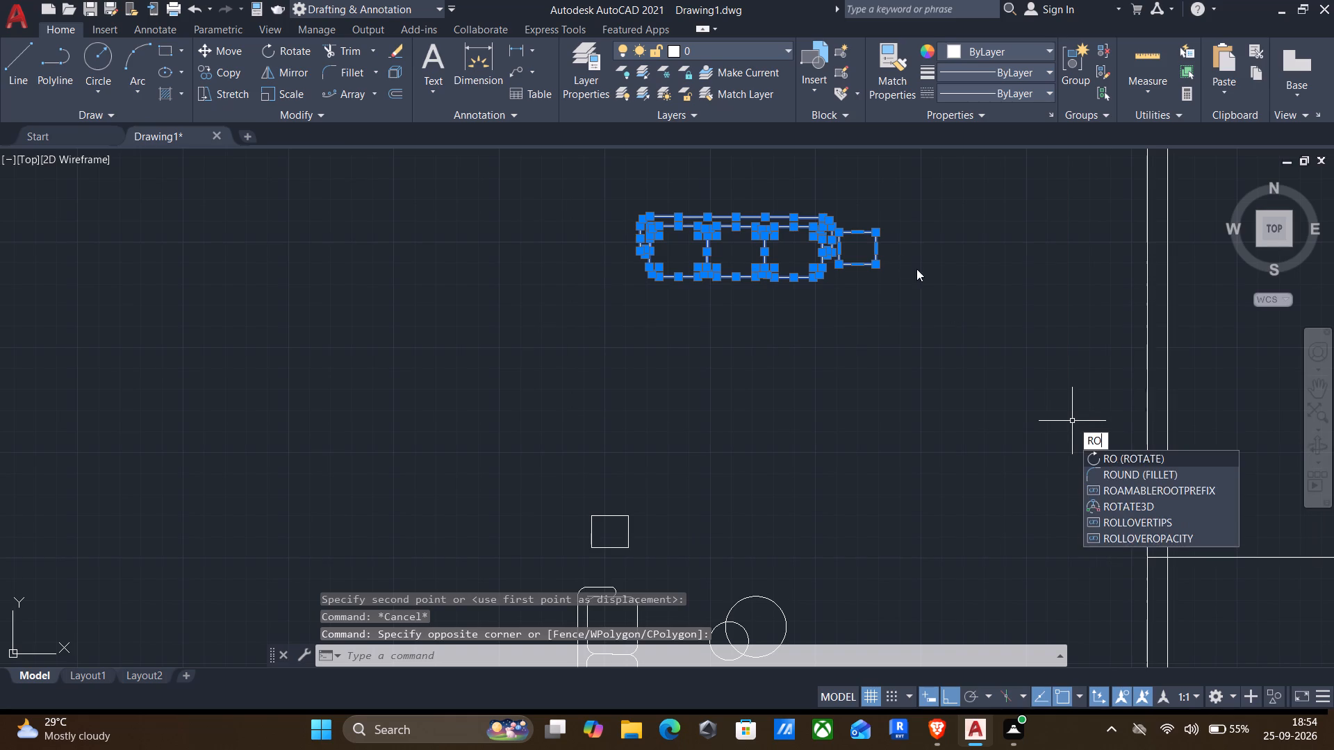
key(Return)
click(643, 210)
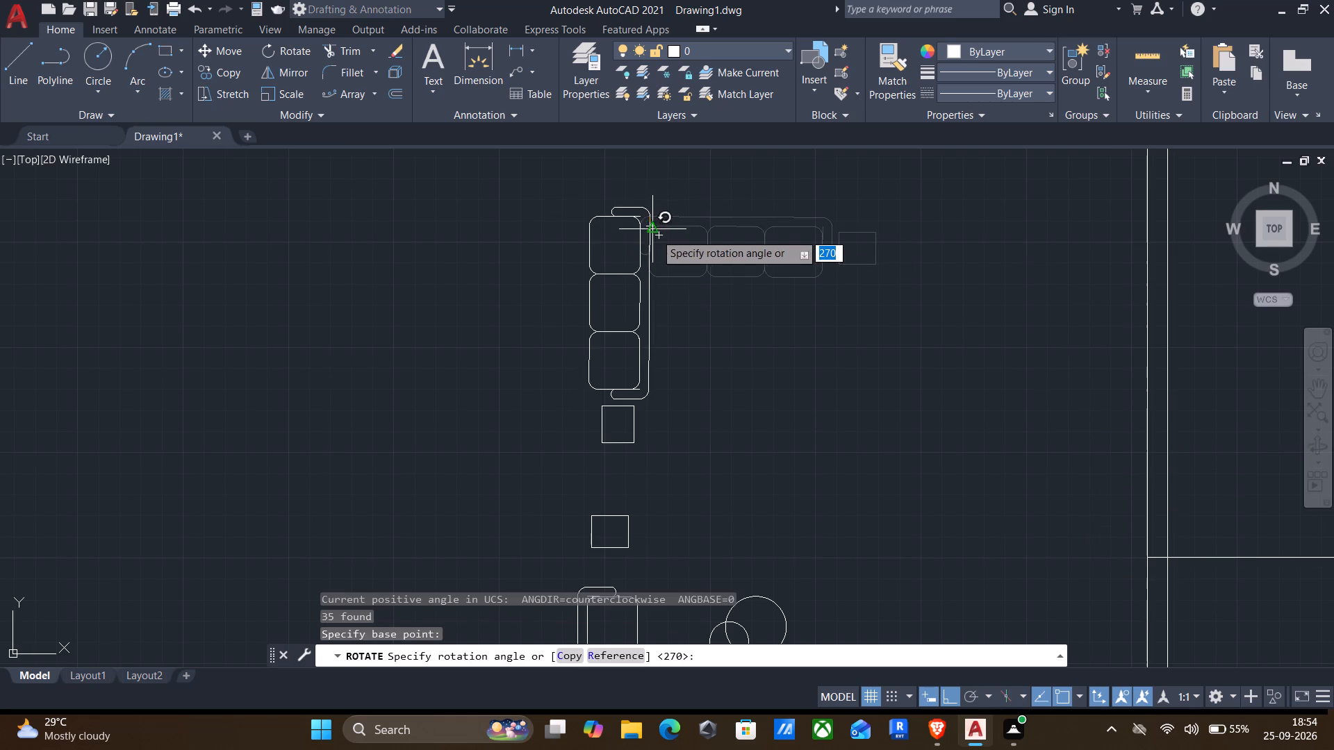
middle_drag(655, 223, 657, 414)
click(657, 178)
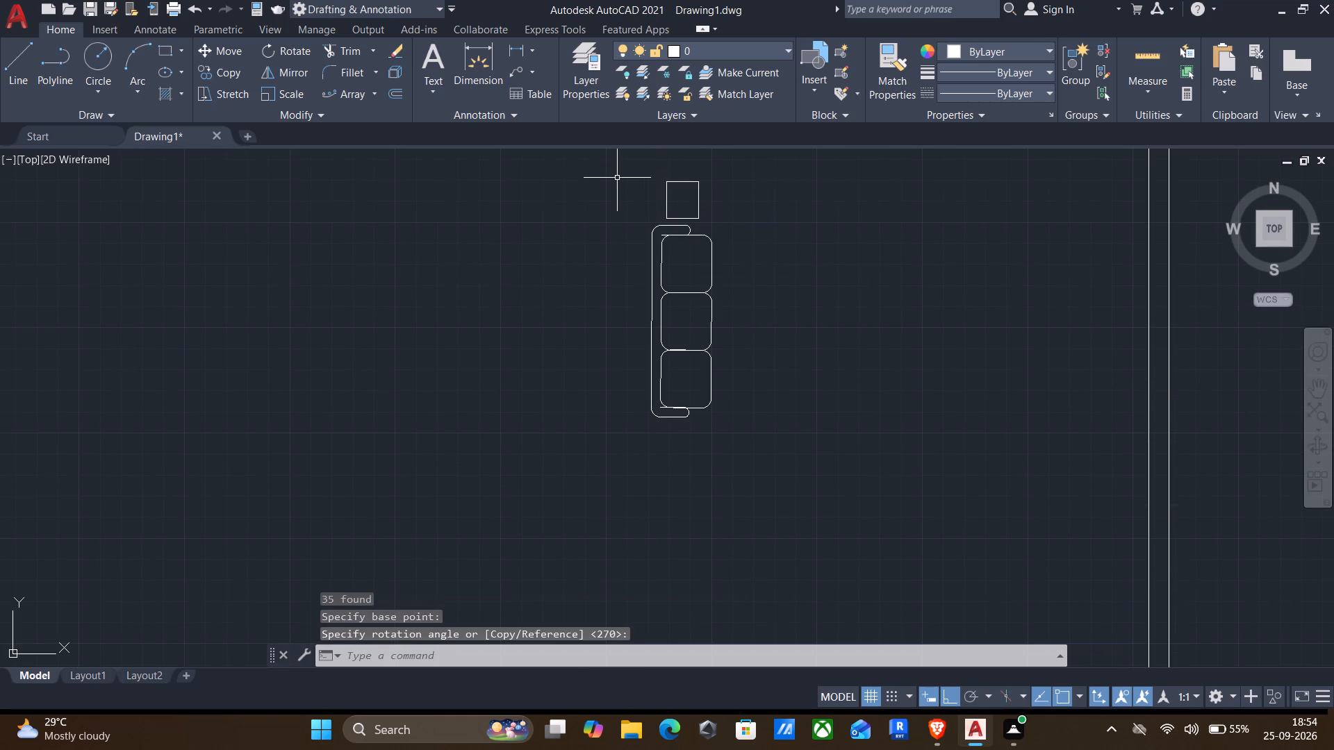
Copy the upright sofa and side table, with ortho off, against the left wall of the room above the living room.
click(615, 150)
click(857, 455)
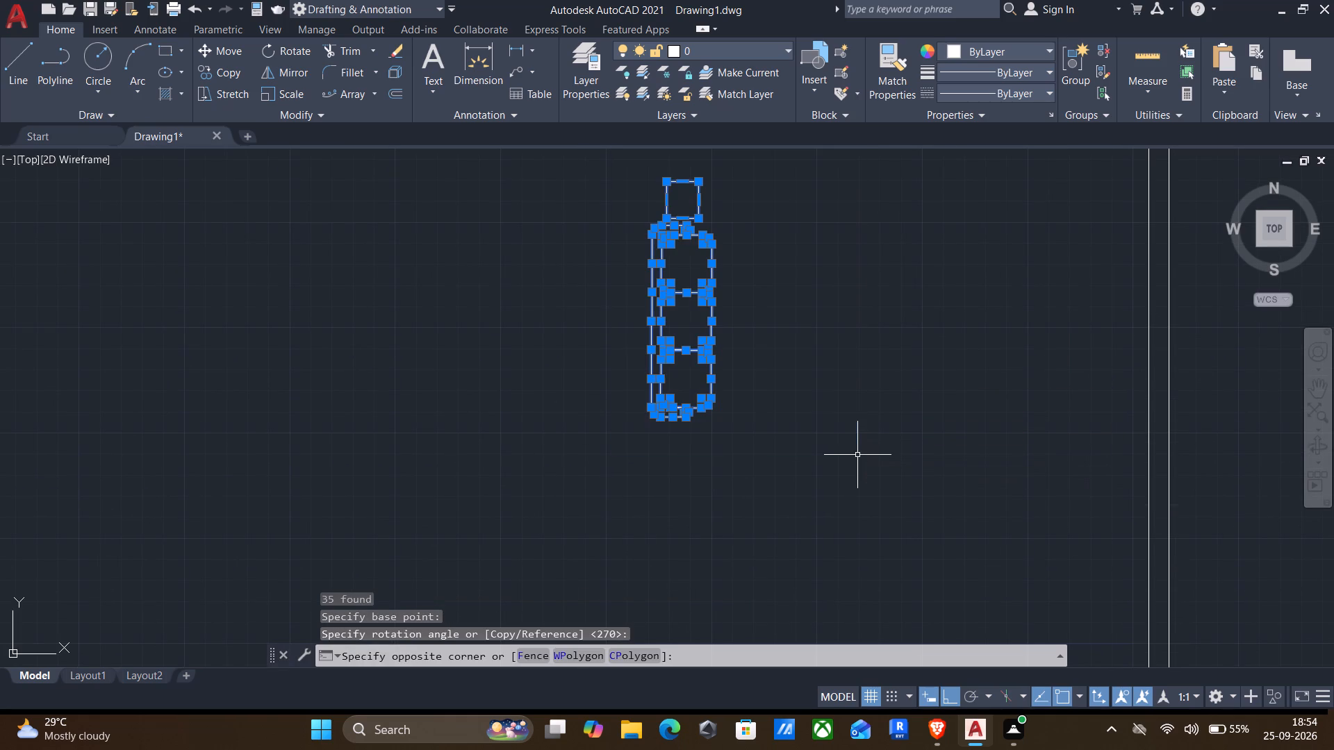
key(c)
key(o)
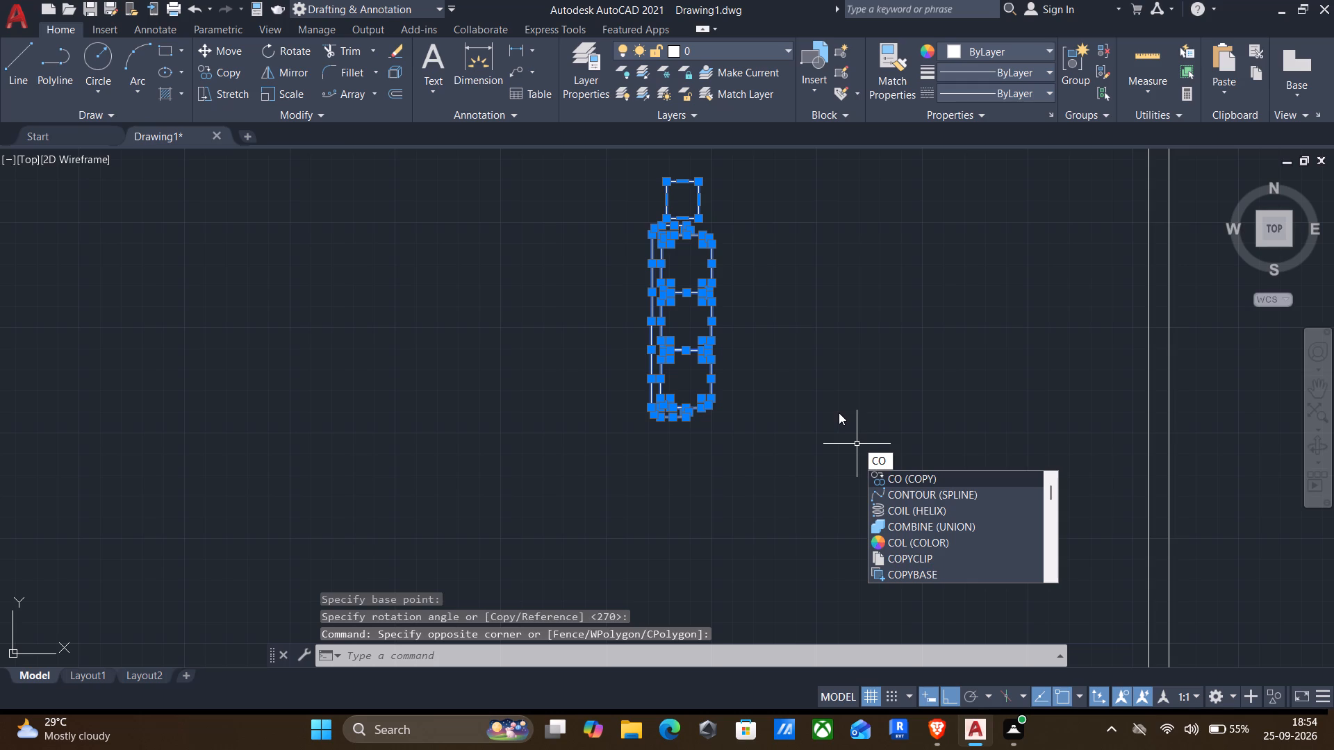
key(Return)
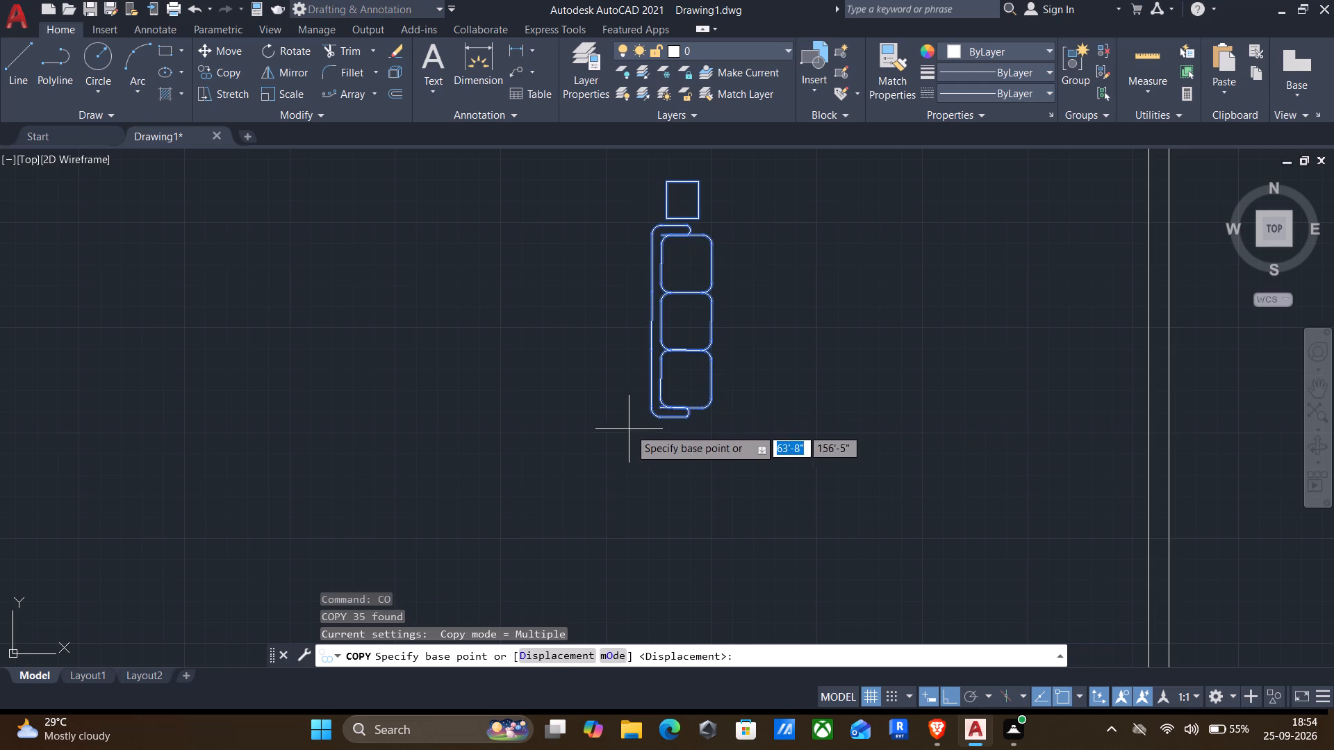
drag(658, 414, 671, 424)
key(F8)
scroll(894, 480, down, 2)
middle_drag(895, 481, 491, 246)
scroll(750, 330, up, 2)
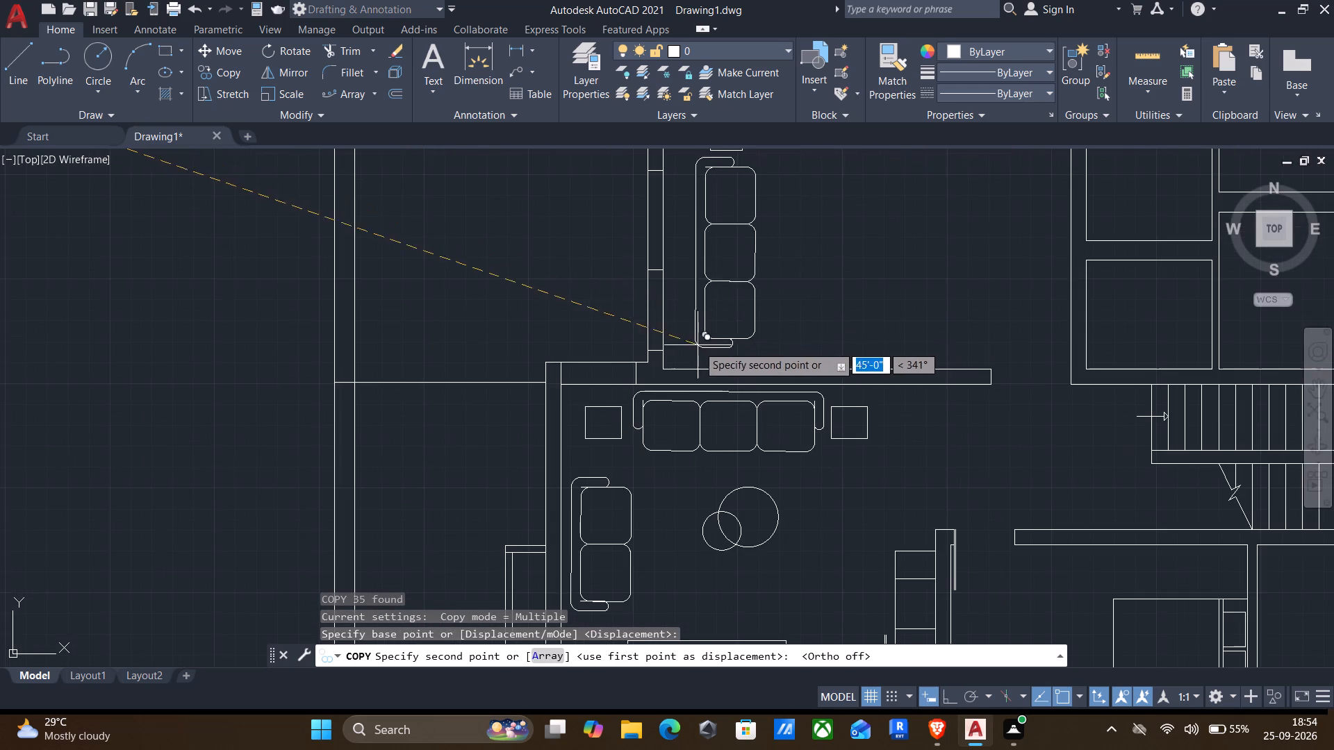
middle_drag(697, 346, 693, 453)
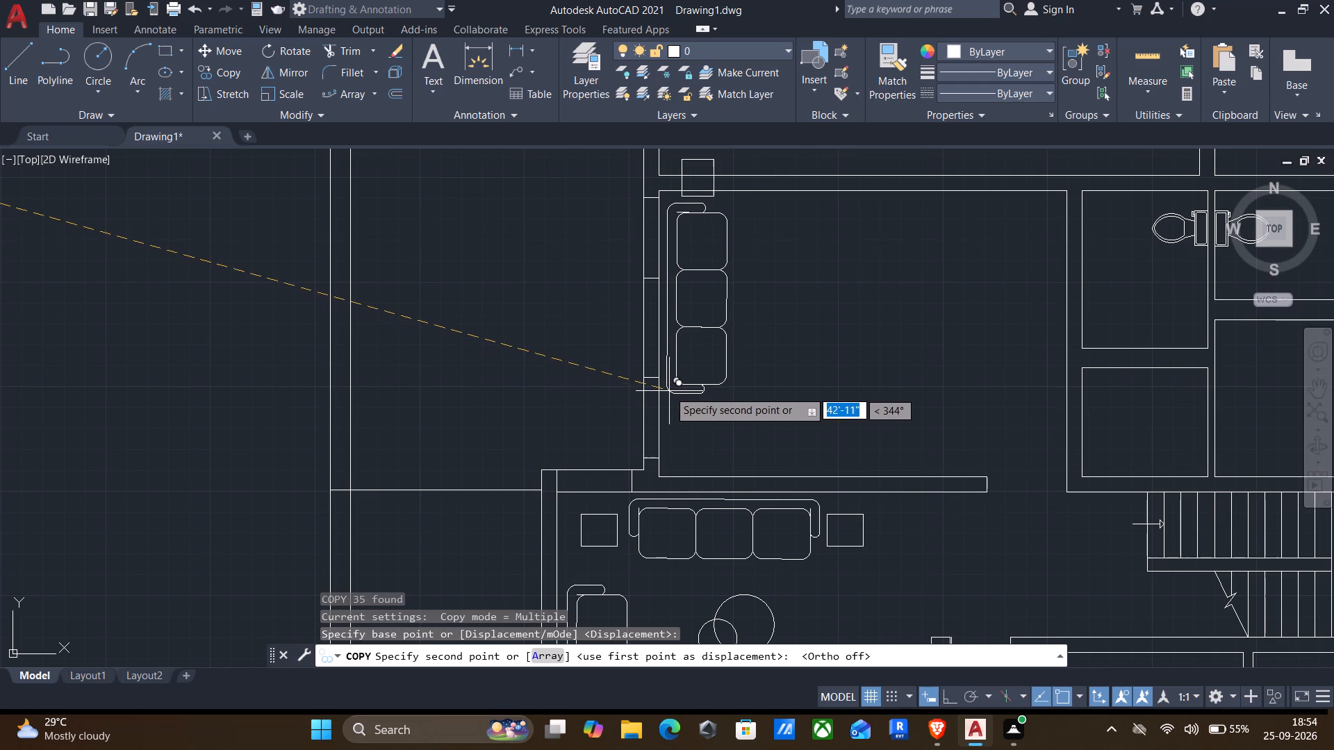
click(677, 387)
Place another copy of the upright sofa and side table outside the plan, below and right of the source set.
middle_drag(590, 387, 818, 417)
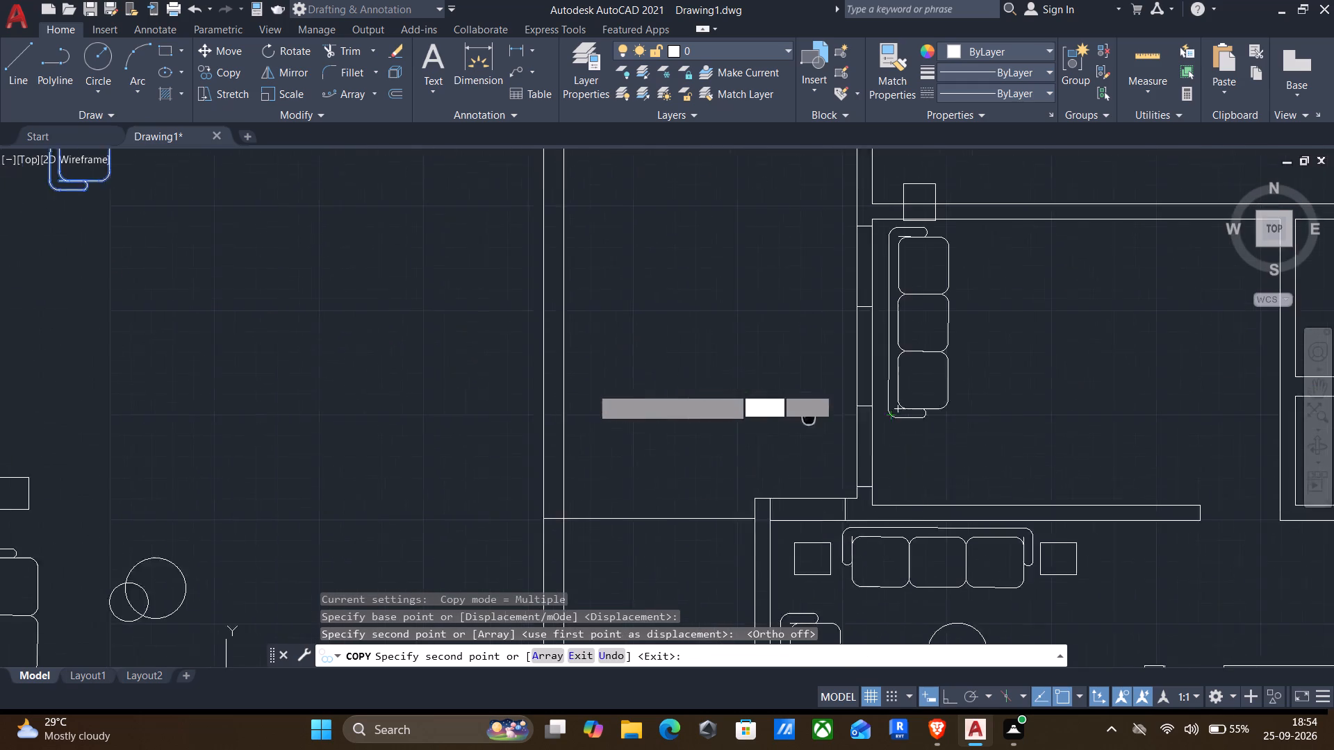
middle_drag(818, 417, 827, 419)
middle_drag(529, 392, 850, 379)
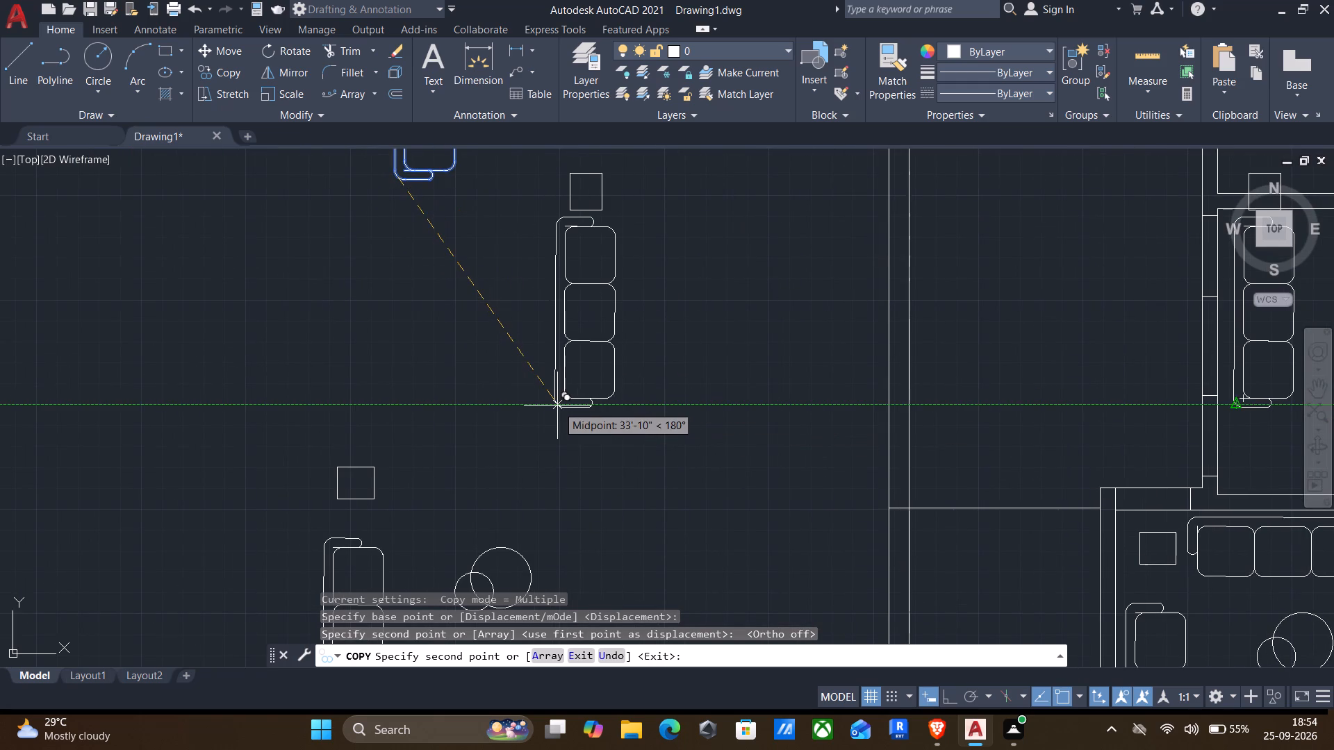
click(558, 406)
key(Escape)
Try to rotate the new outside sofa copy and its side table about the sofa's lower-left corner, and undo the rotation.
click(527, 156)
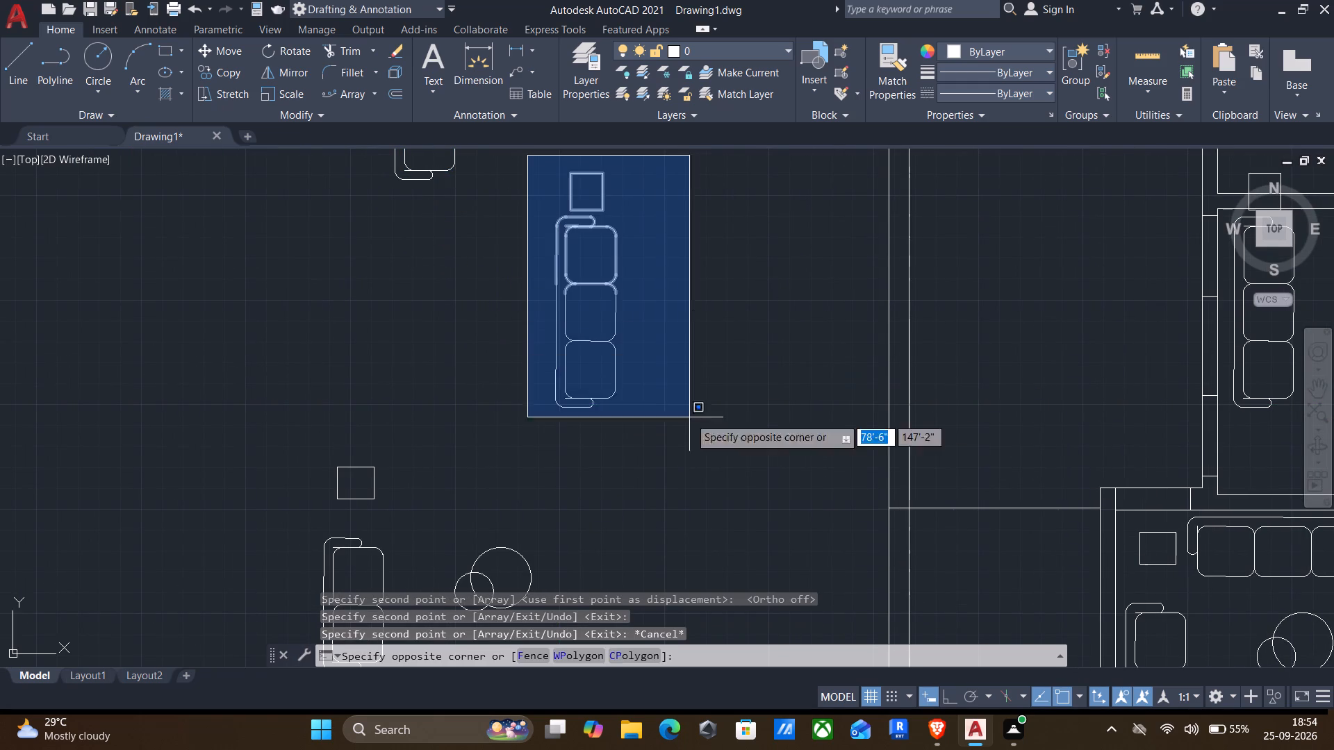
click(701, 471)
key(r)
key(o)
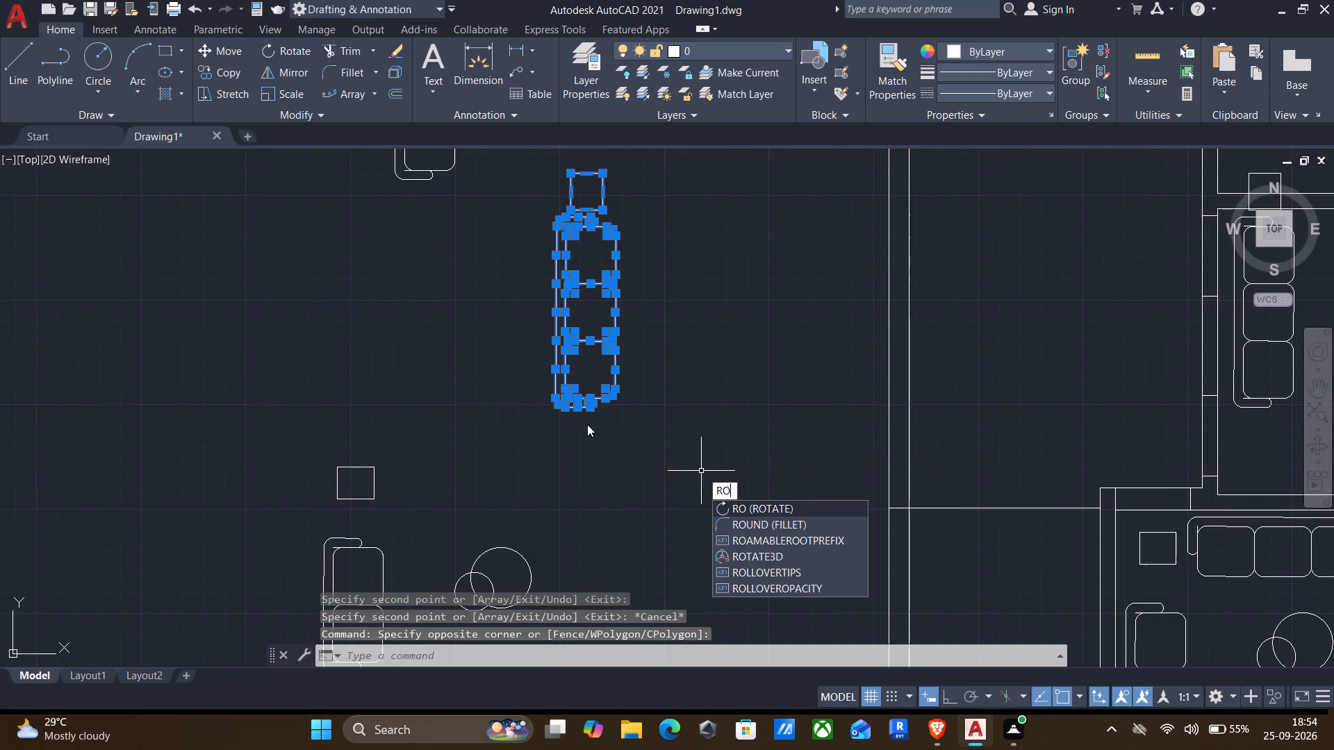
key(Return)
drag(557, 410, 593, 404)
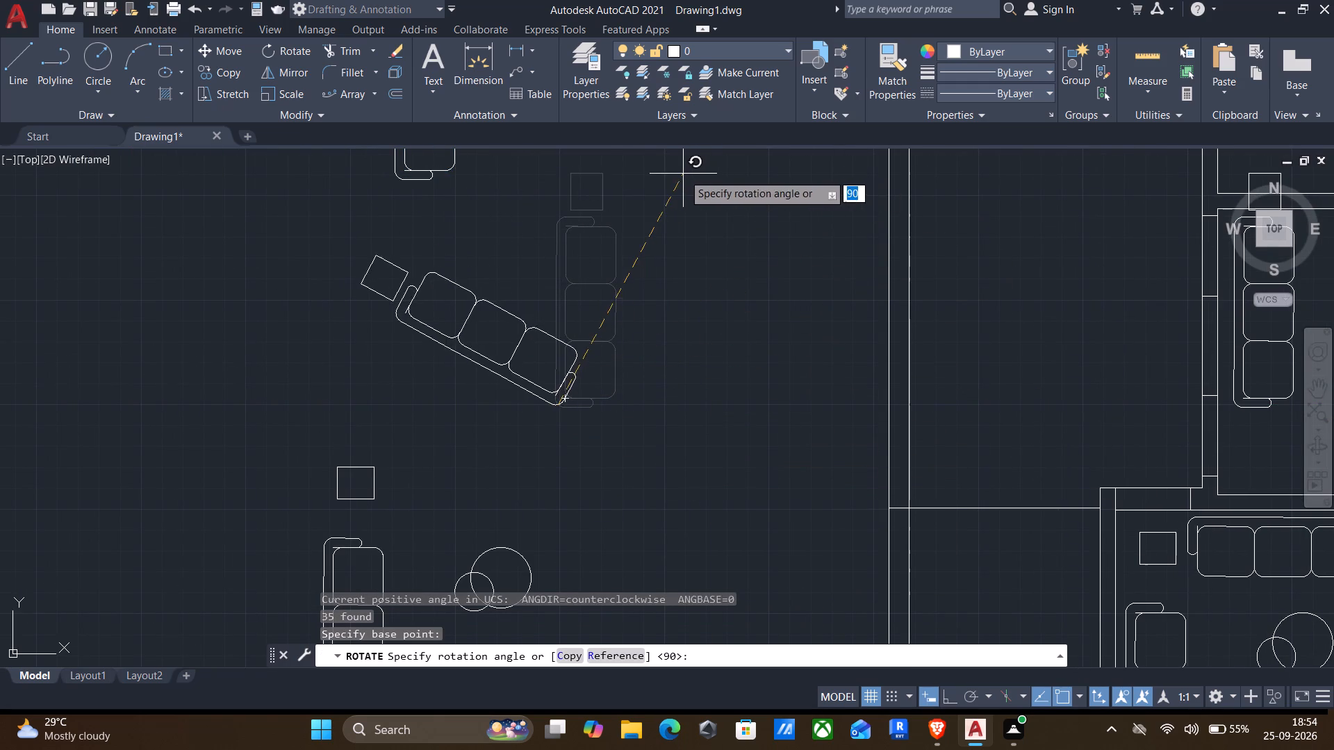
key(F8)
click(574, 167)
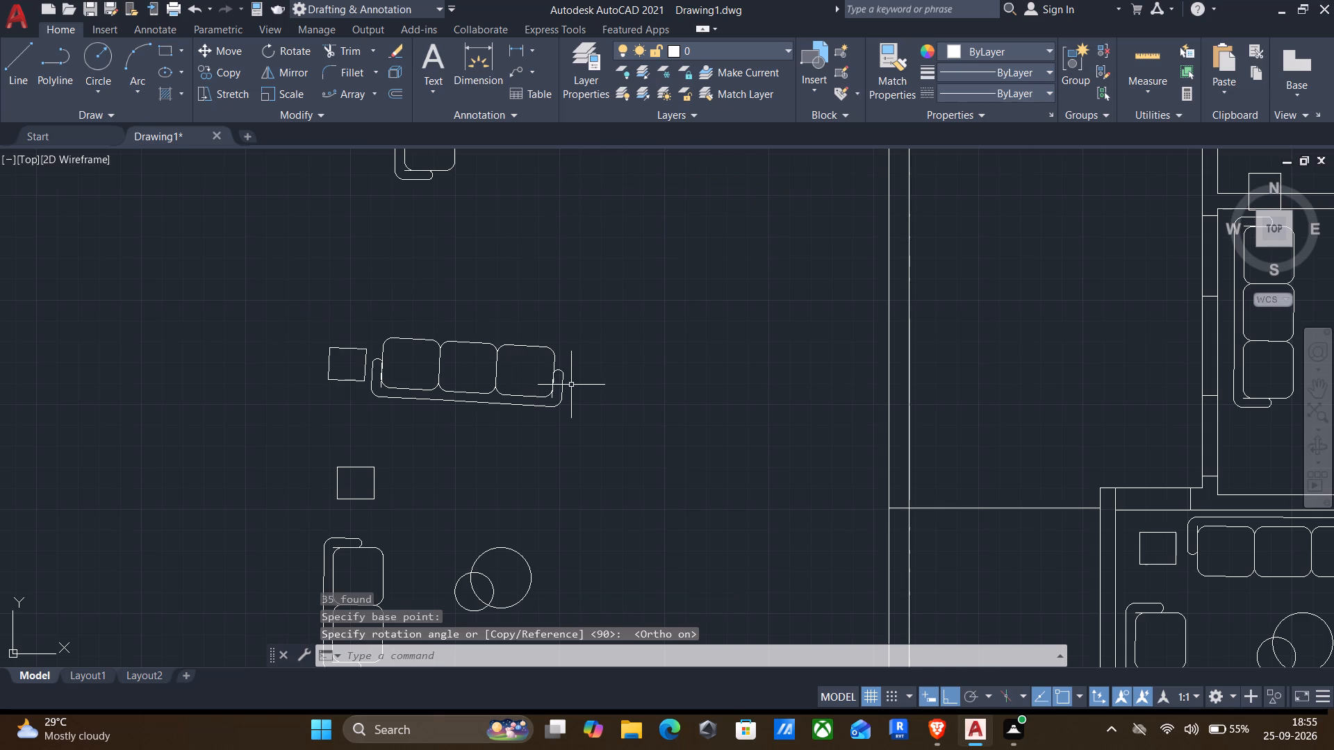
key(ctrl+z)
Rotate the outside sofa copy and its side table 90° counterclockwise about the sofa's lower-left corner, with ortho on.
drag(534, 152, 541, 160)
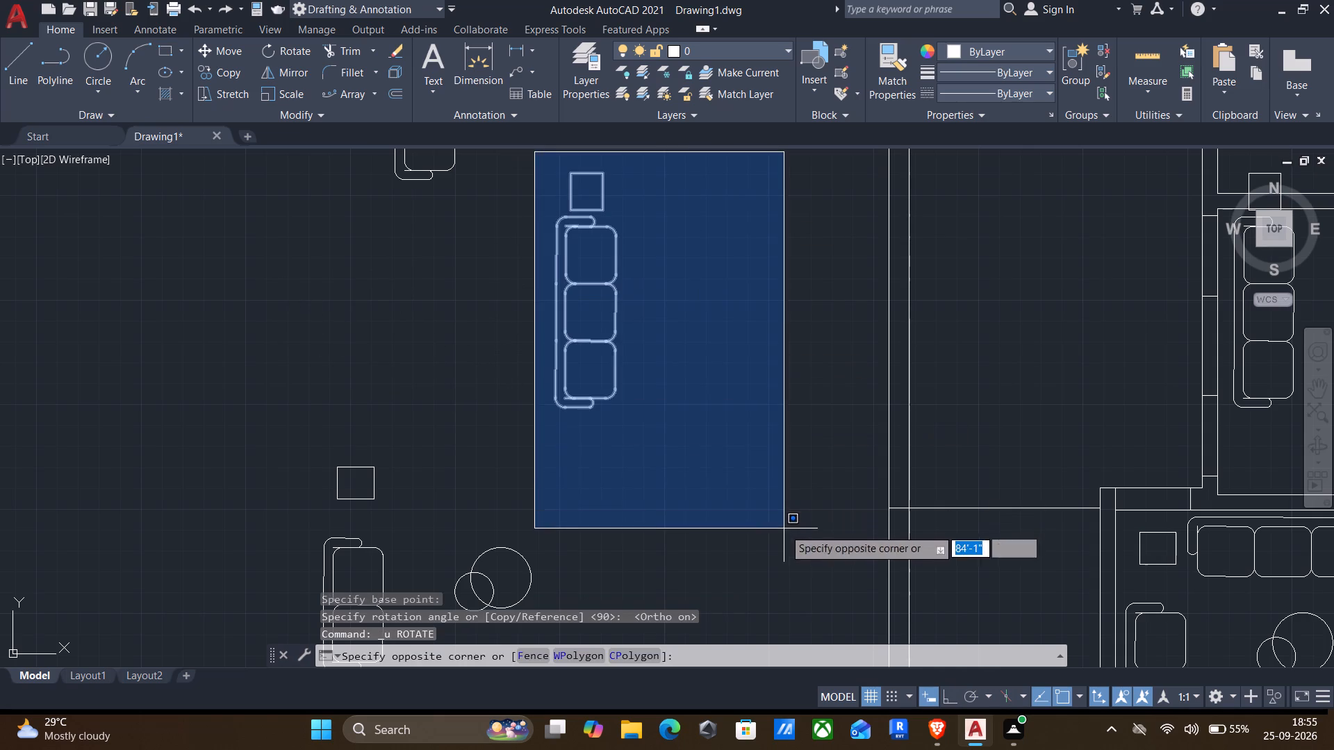
click(783, 529)
key(r)
key(o)
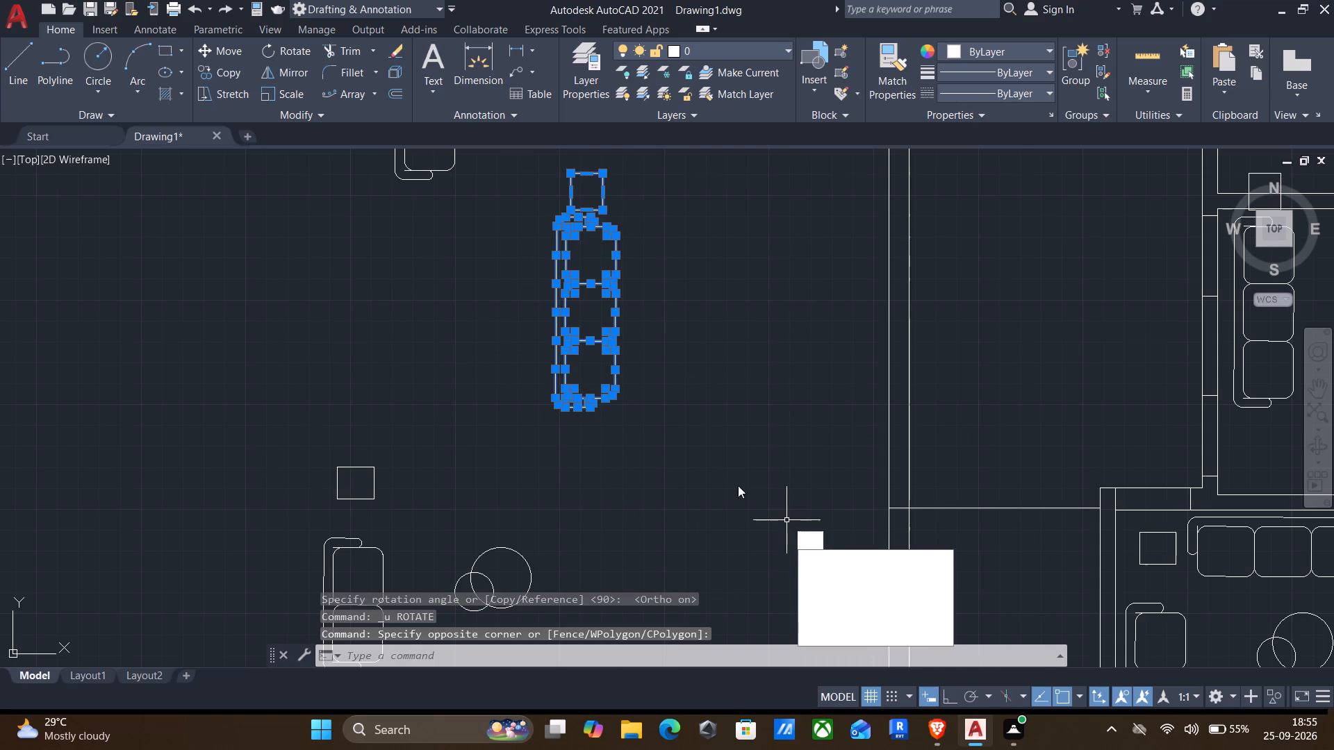
key(Return)
click(557, 412)
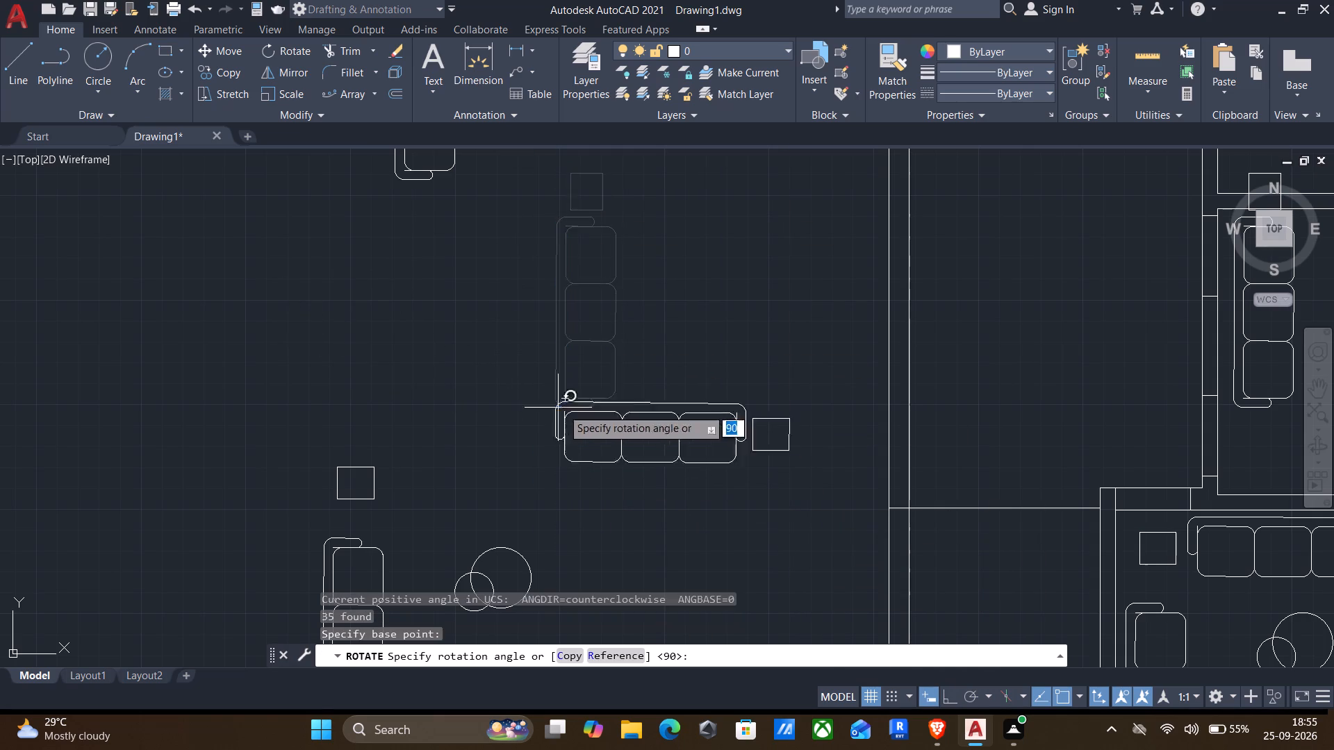
key(F8)
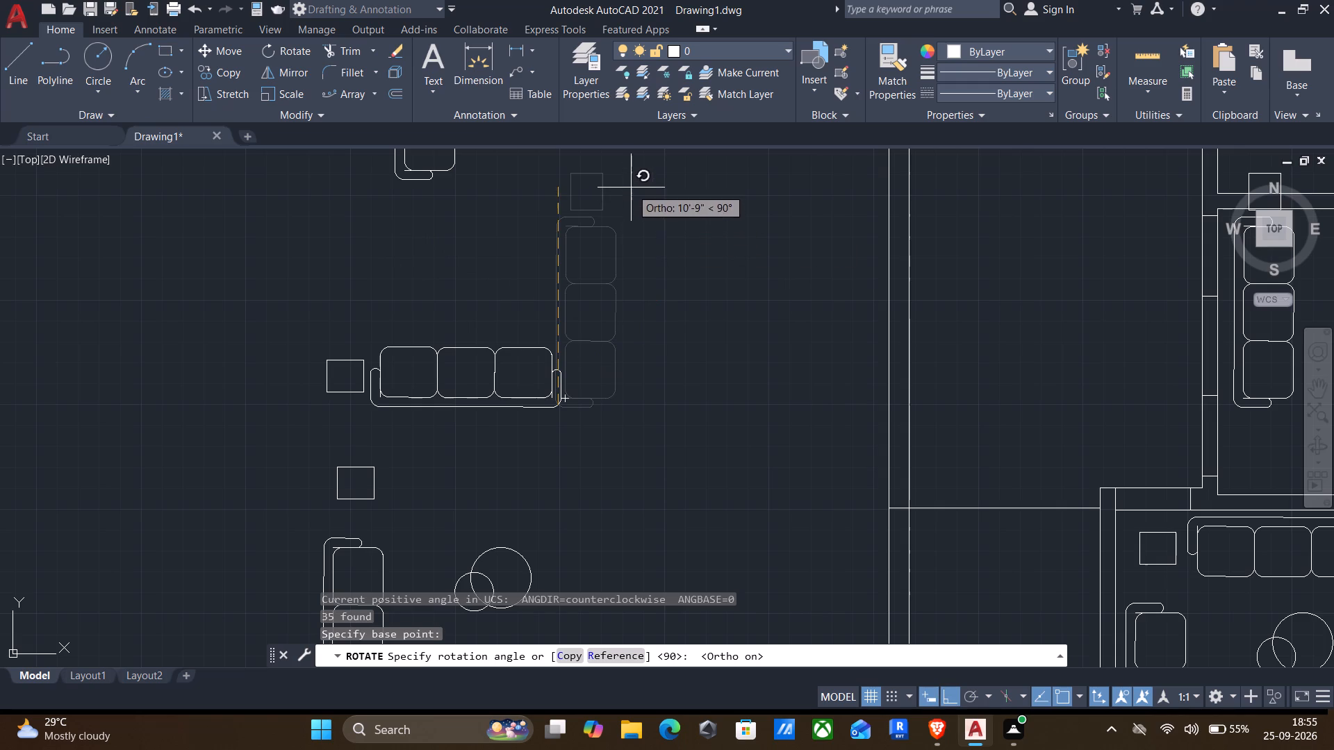
click(631, 187)
Copy the horizontal sofa and side table, with ortho off, against the lower wall of the room above the living room.
click(280, 309)
click(717, 467)
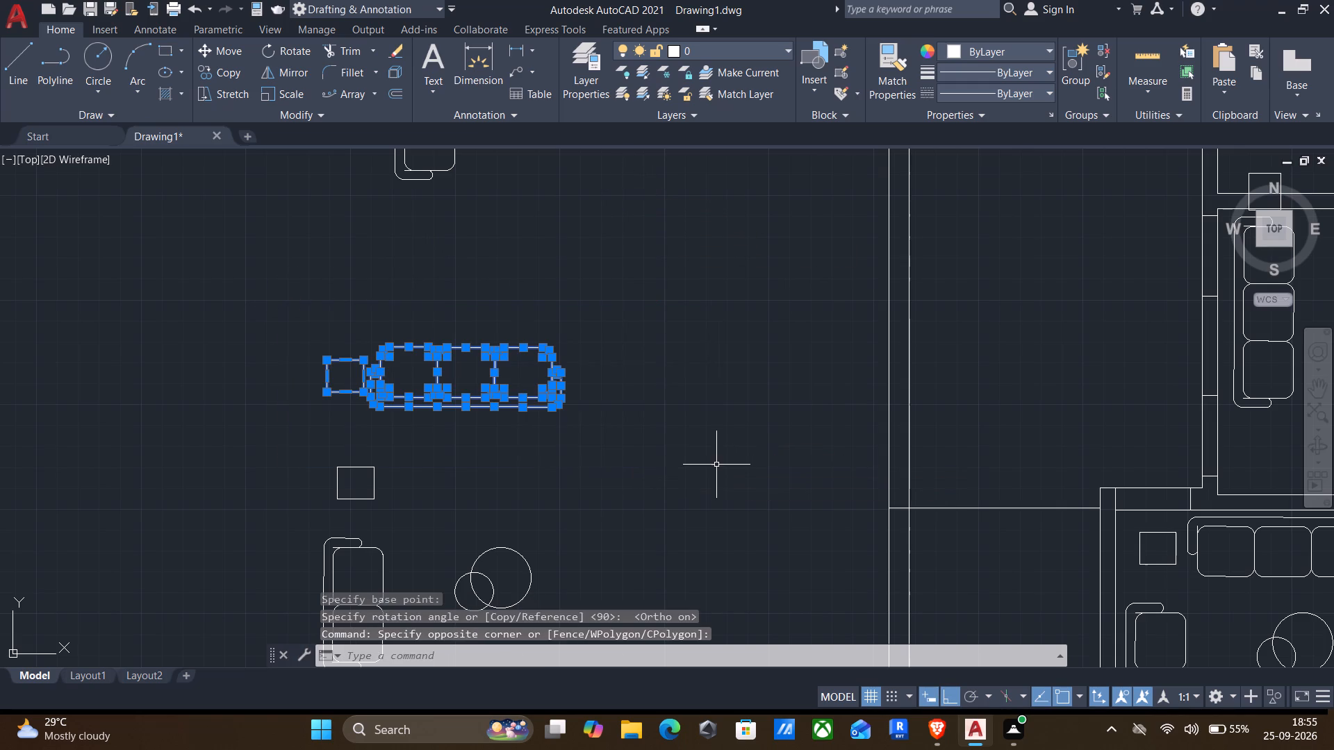
key(c)
key(o)
key(Return)
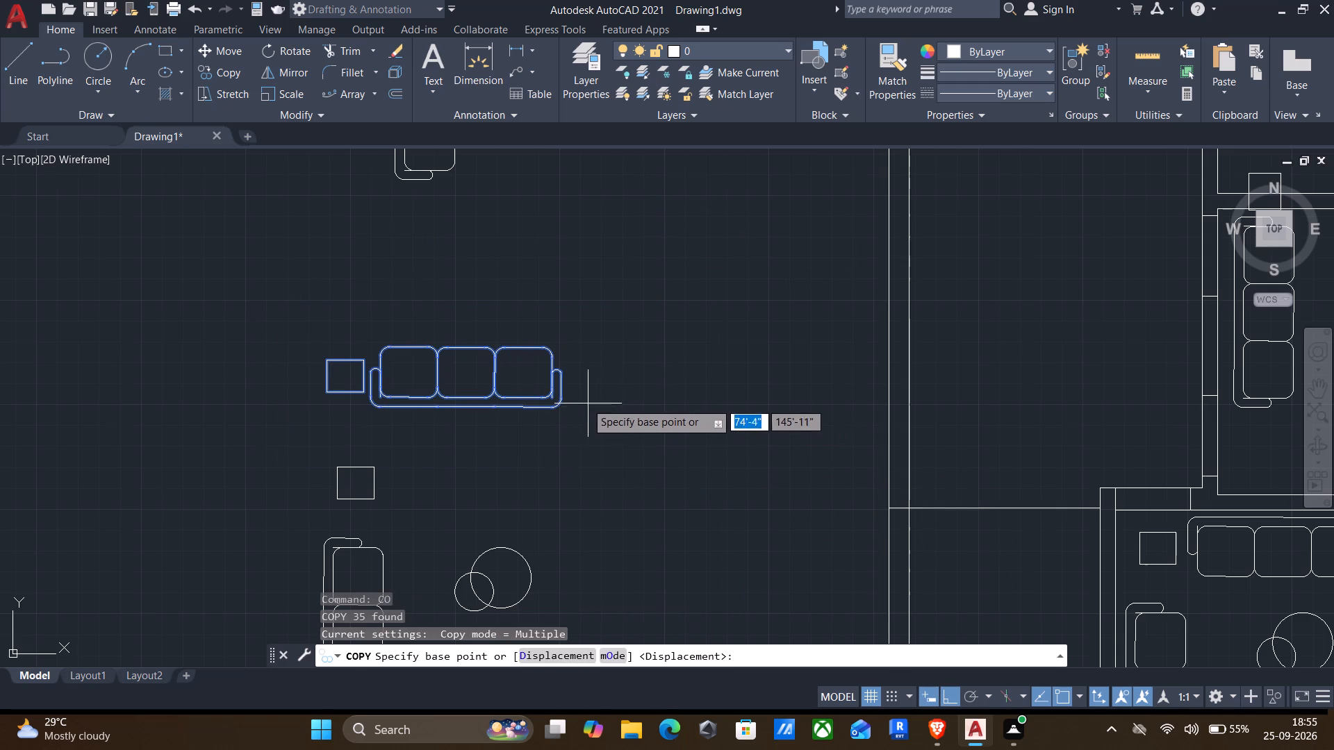
click(325, 412)
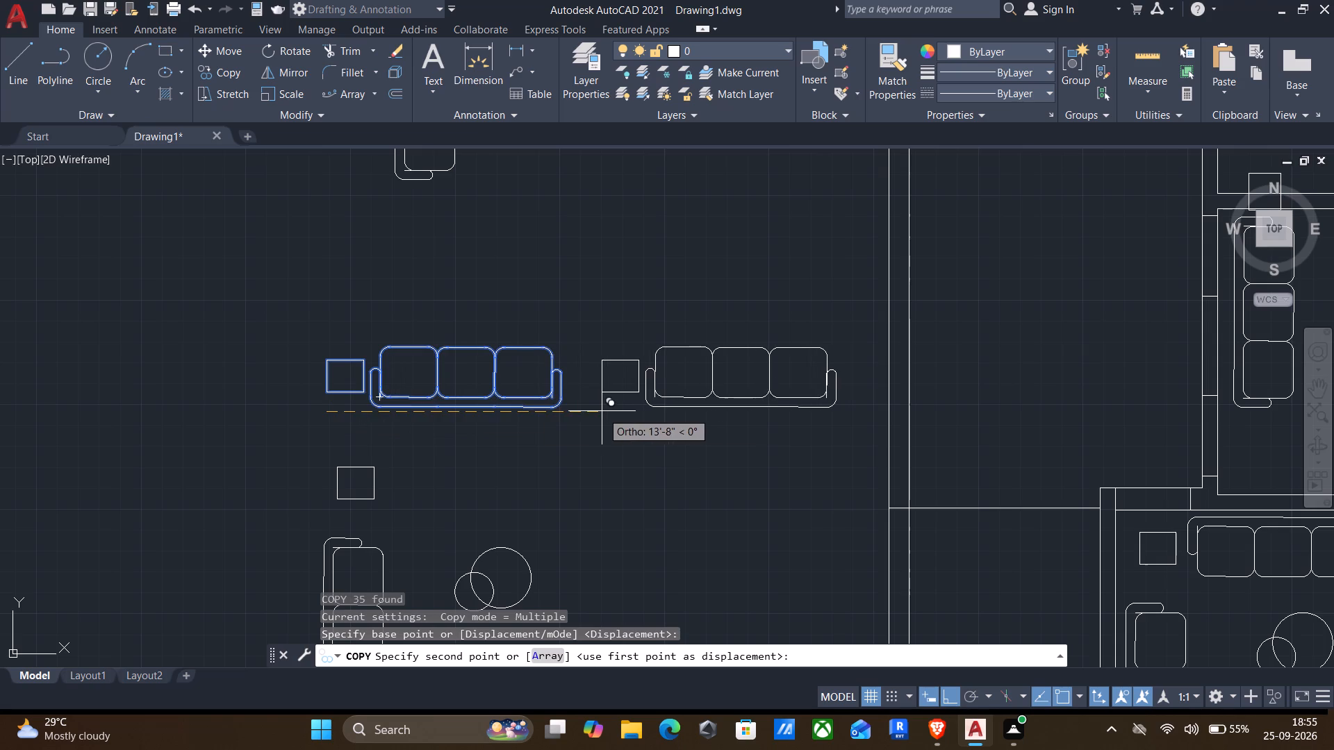
key(F8)
middle_drag(856, 440, 267, 392)
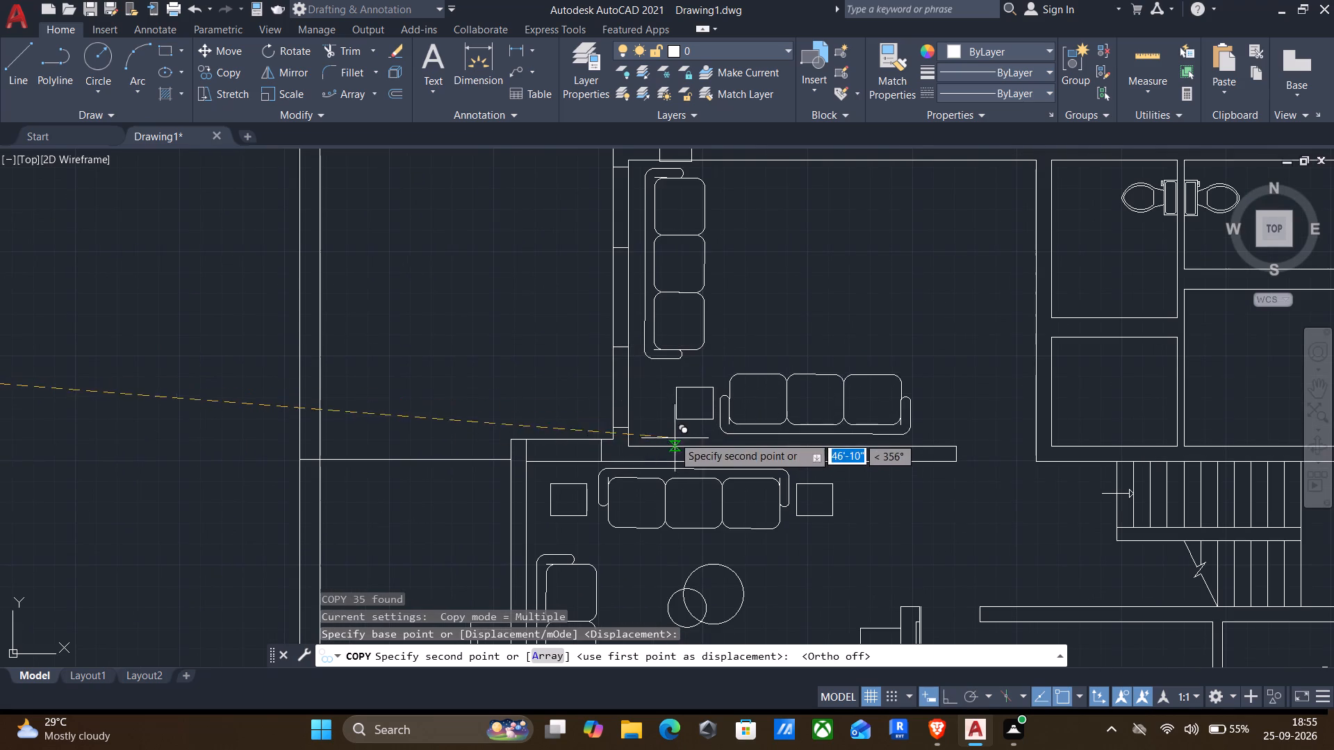
scroll(666, 433, up, 2)
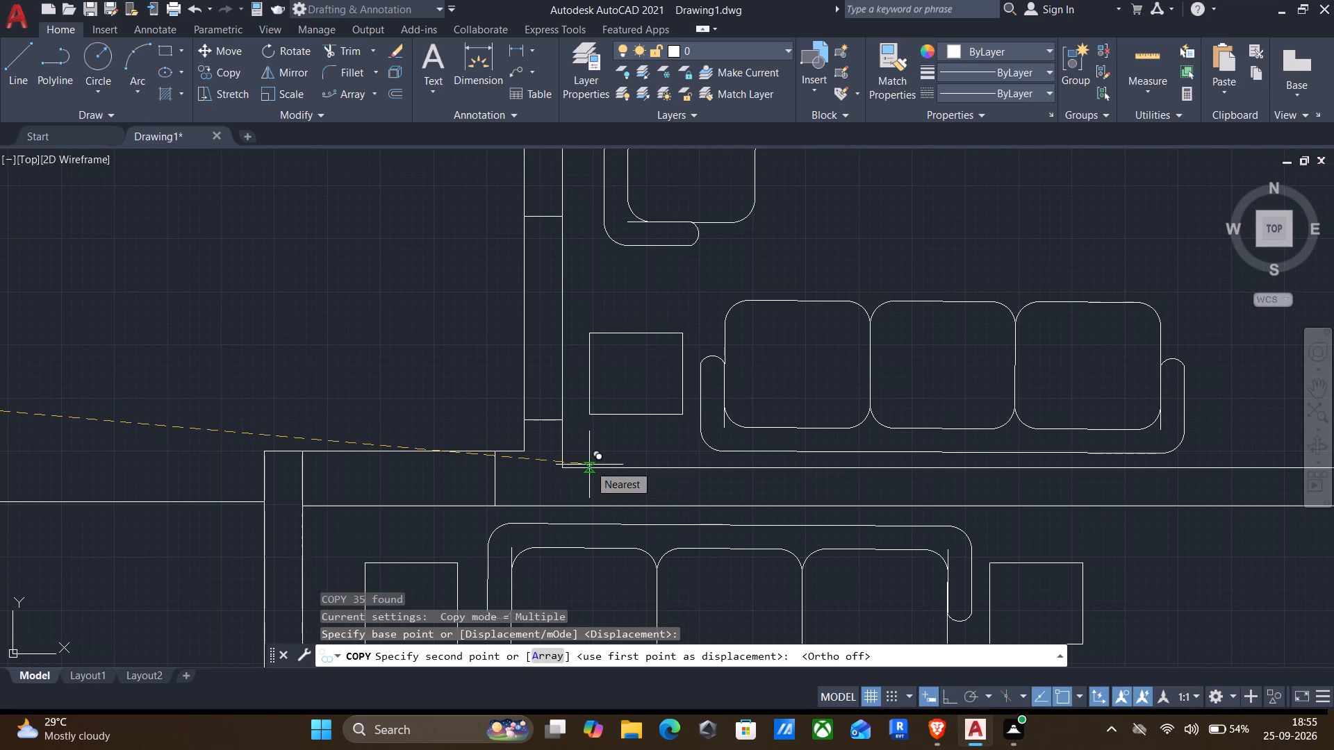
click(602, 469)
scroll(699, 385, down, 1)
middle_drag(762, 350, 763, 351)
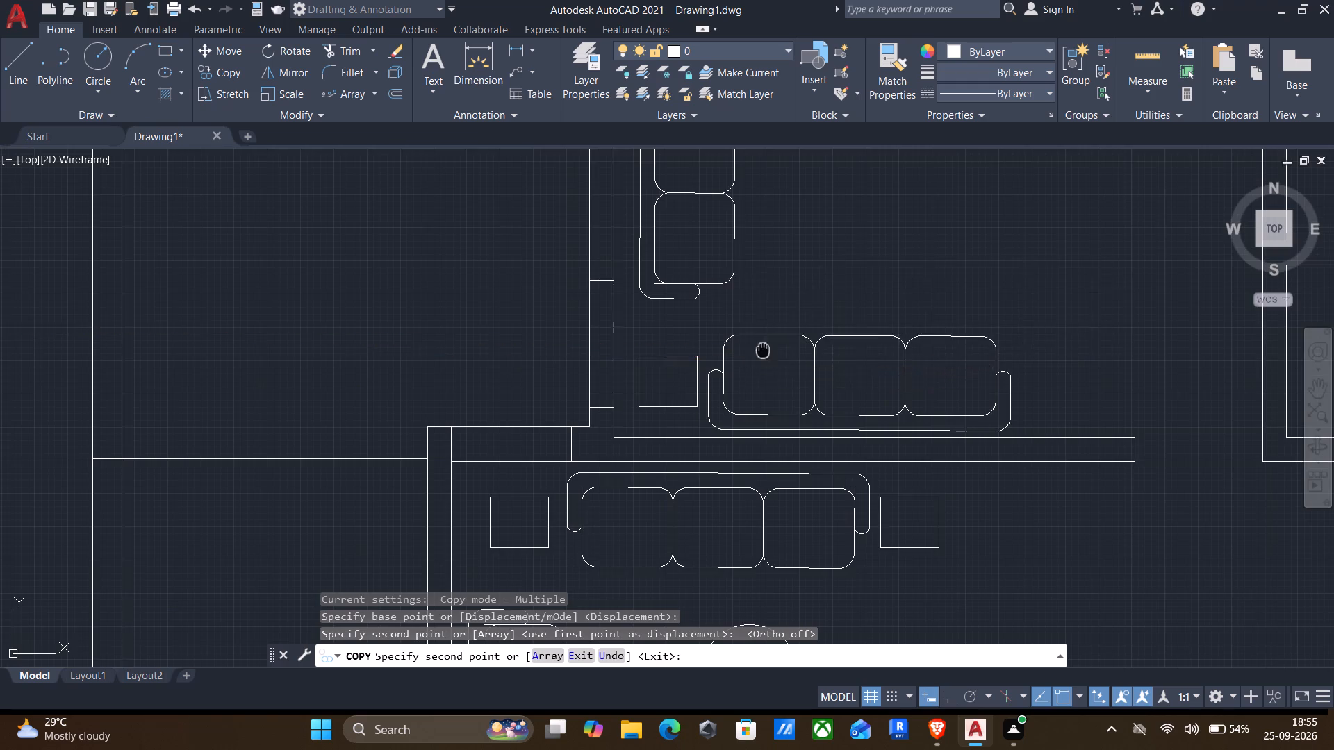
middle_drag(763, 351, 800, 484)
key(Escape)
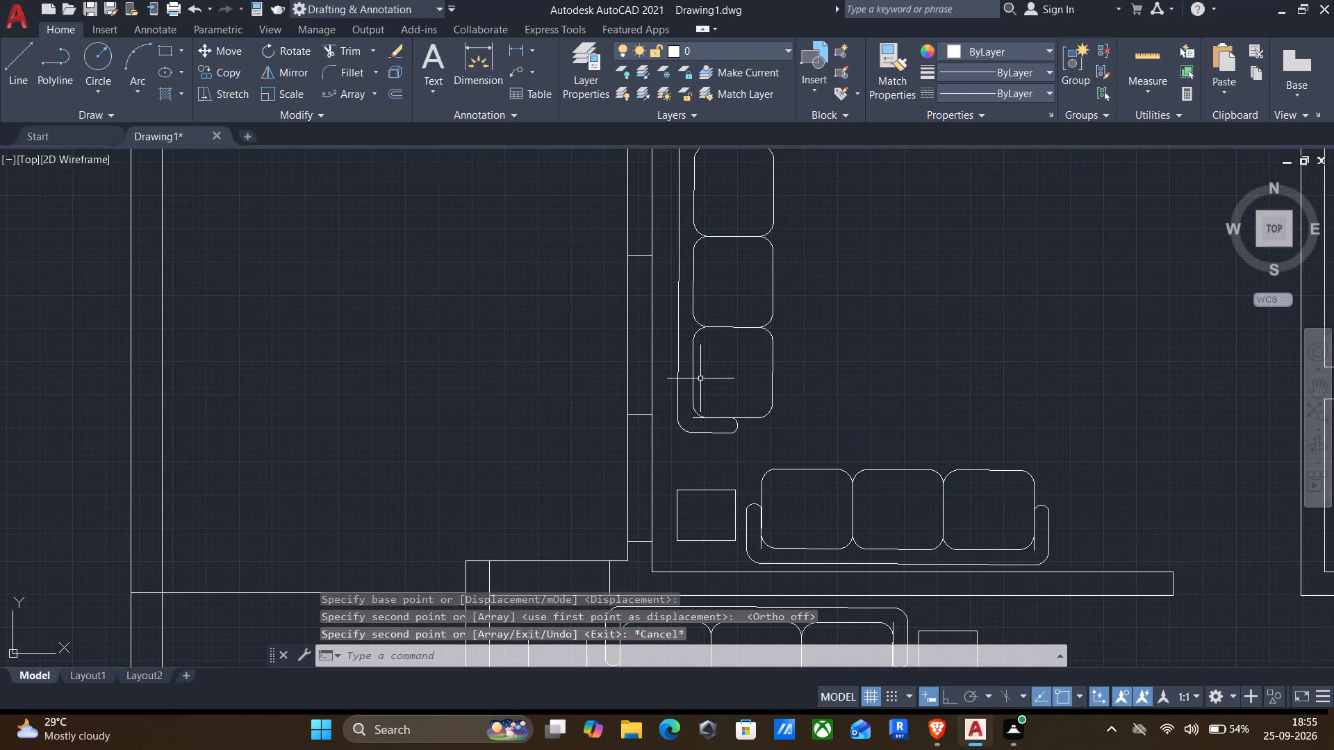
Draw a round table with a radius of about 1'-7" beside the upright sofa in the room above the living room.
key(c)
key(Return)
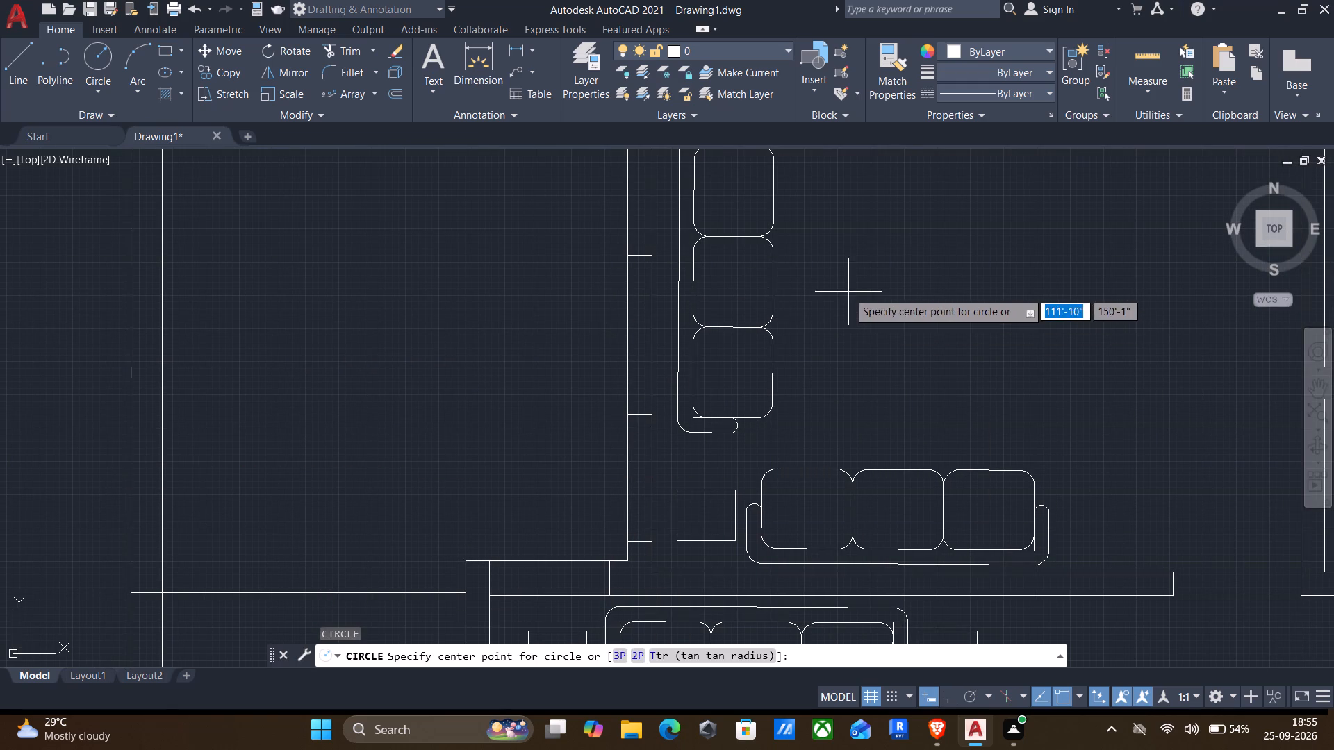
drag(843, 292, 850, 311)
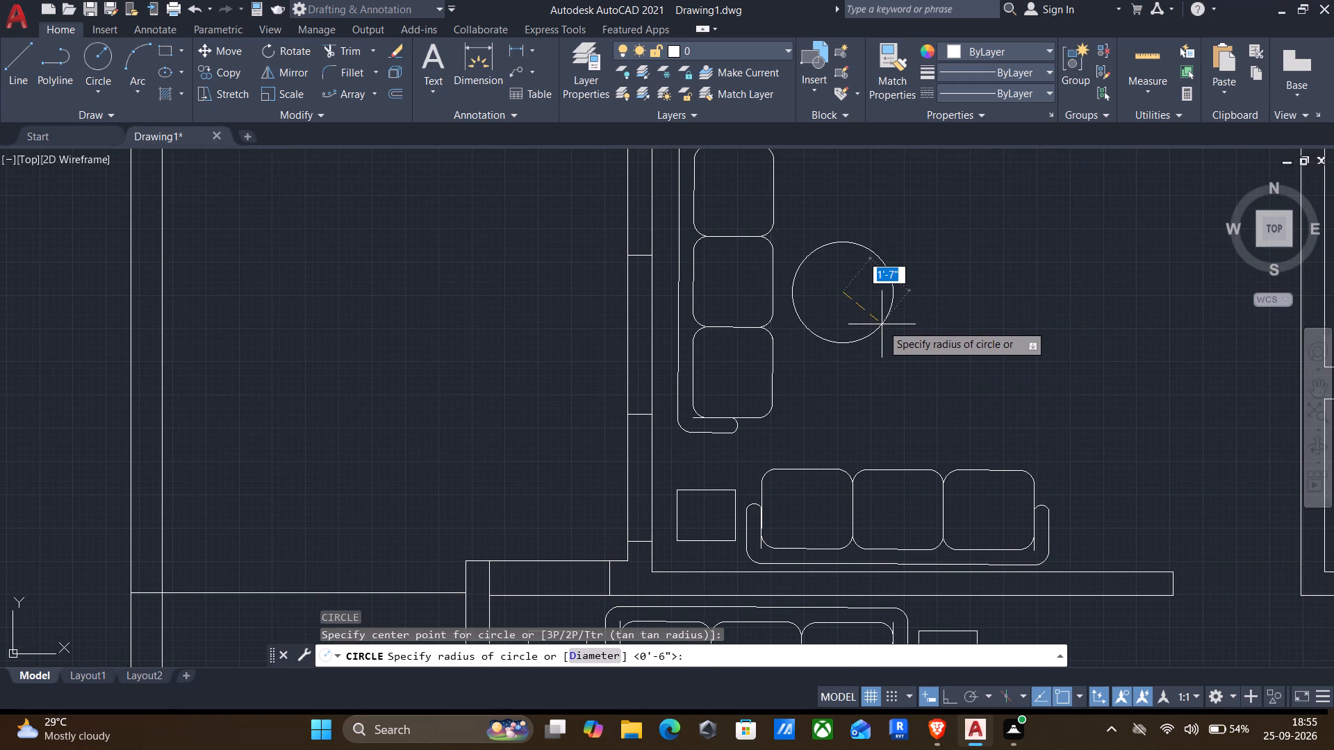
click(882, 324)
Draw a rectangular side table about 1'-9" by 1'-11" at the right end of the horizontal sofa in the upper room.
scroll(892, 357, down, 2)
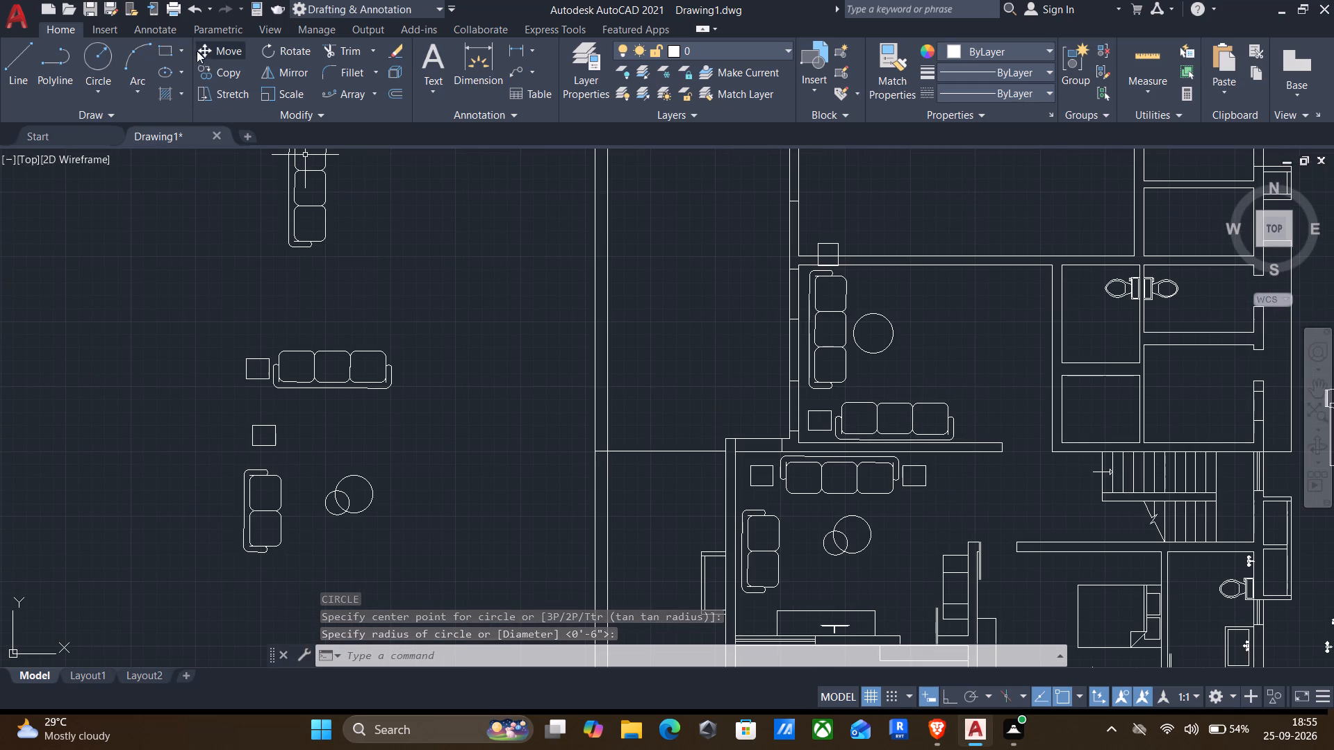
click(165, 53)
scroll(940, 419, up, 3)
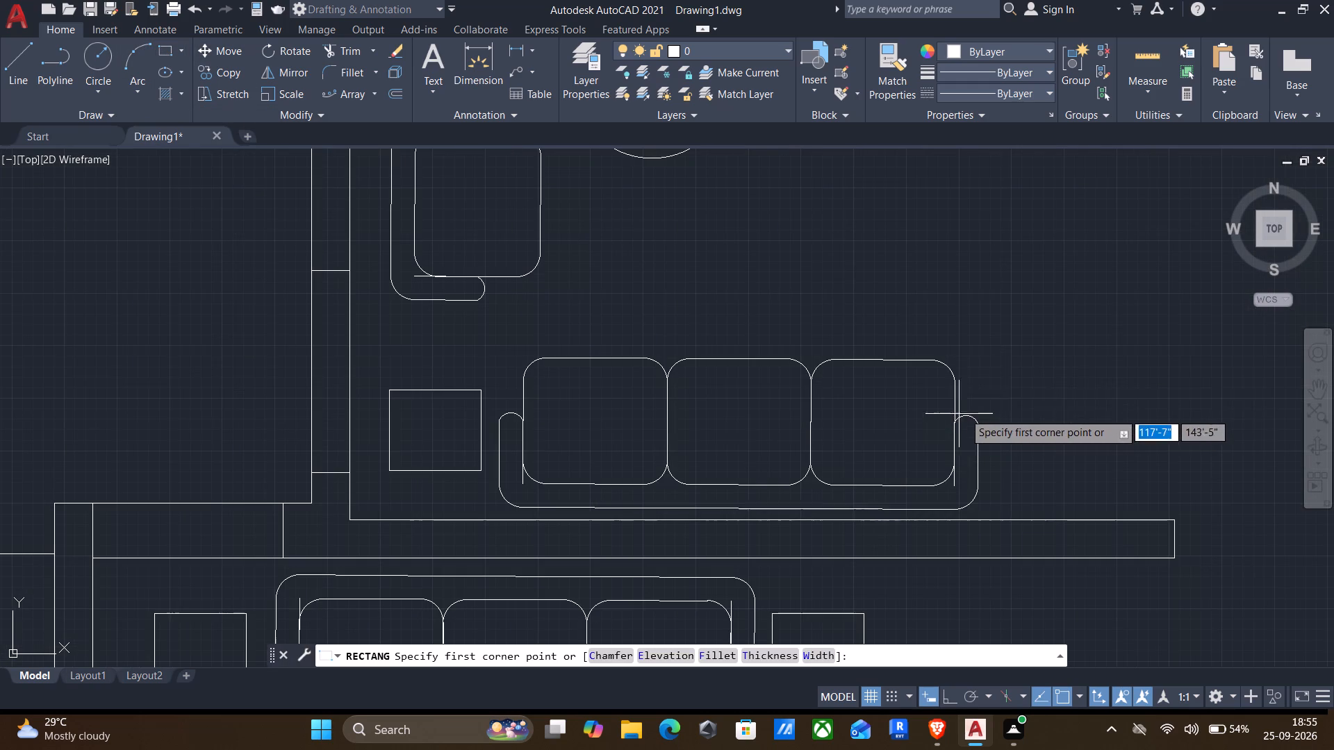
click(1013, 373)
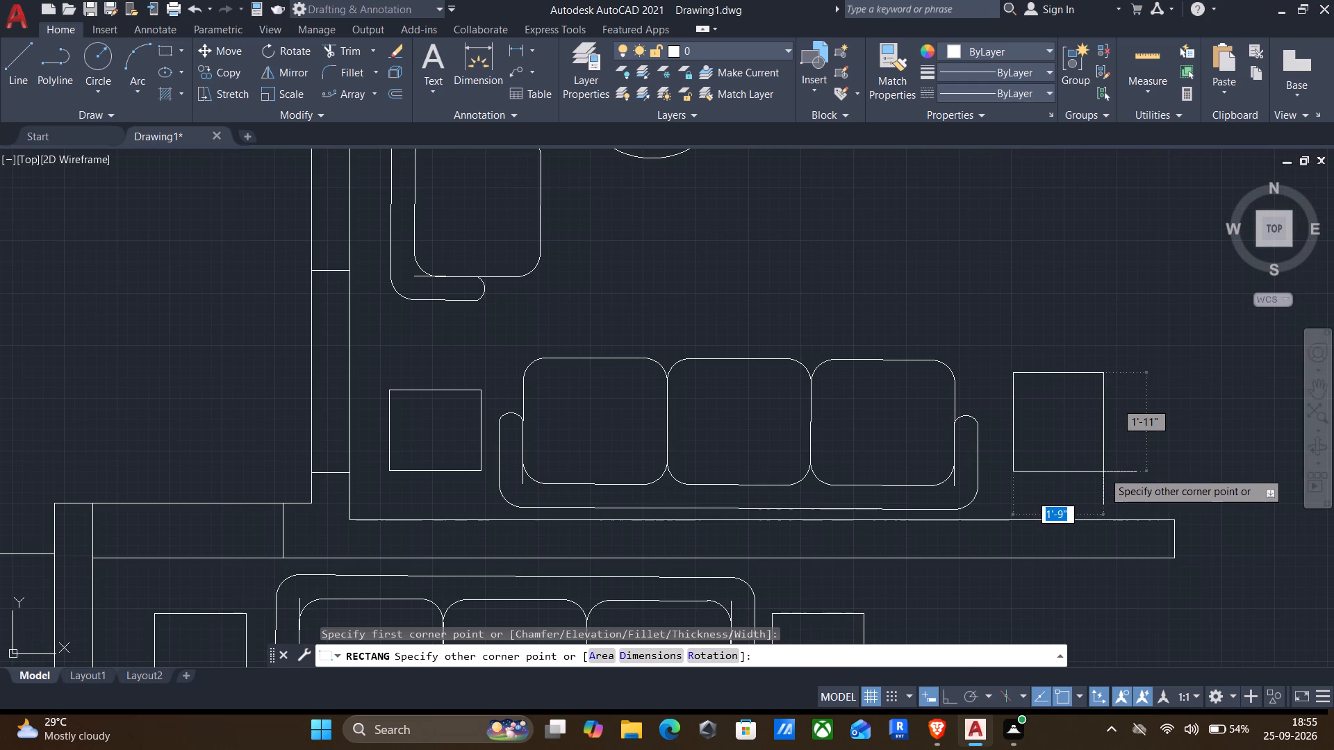
click(1105, 471)
Copy the single armchair from outside the plan to two spots opposite the upright sofa, the second about 3'-7" above the first.
scroll(1035, 467, down, 2)
middle_drag(983, 499, 1109, 336)
middle_drag(916, 492, 916, 490)
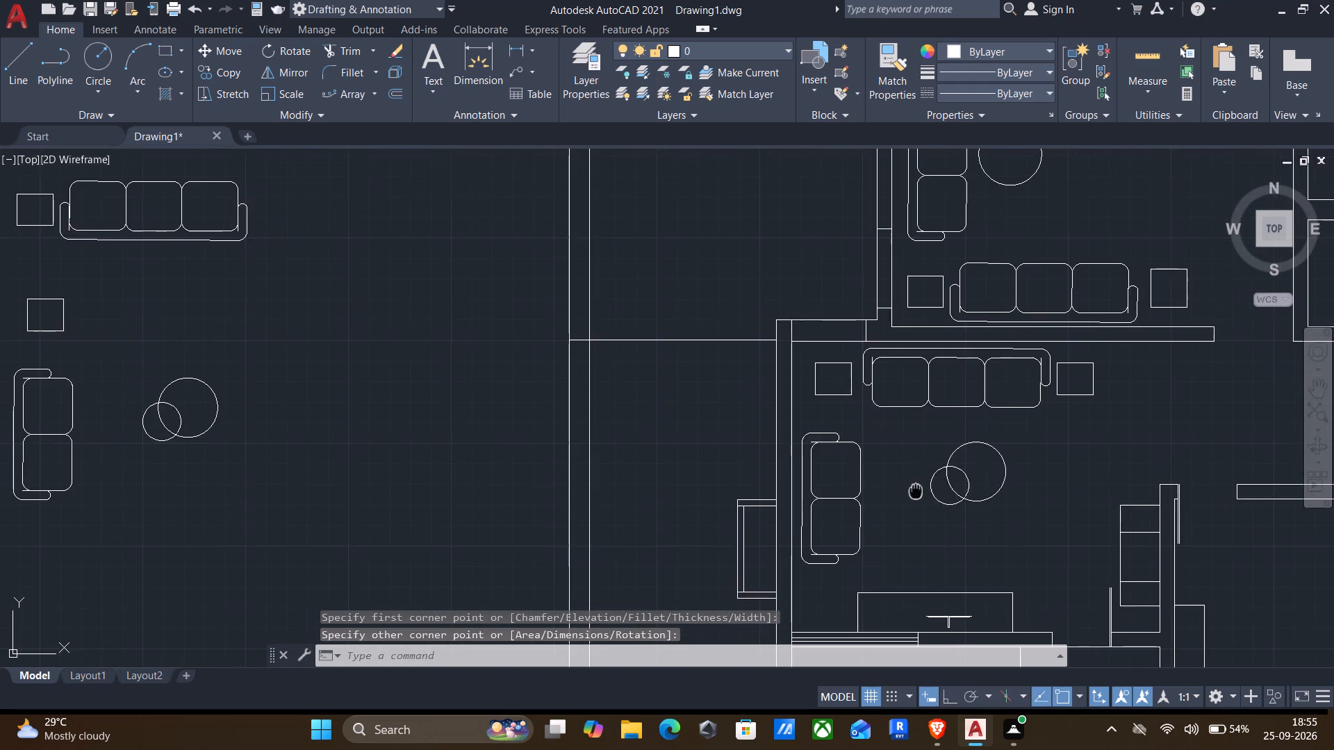
middle_drag(916, 490, 993, 380)
scroll(933, 360, down, 2)
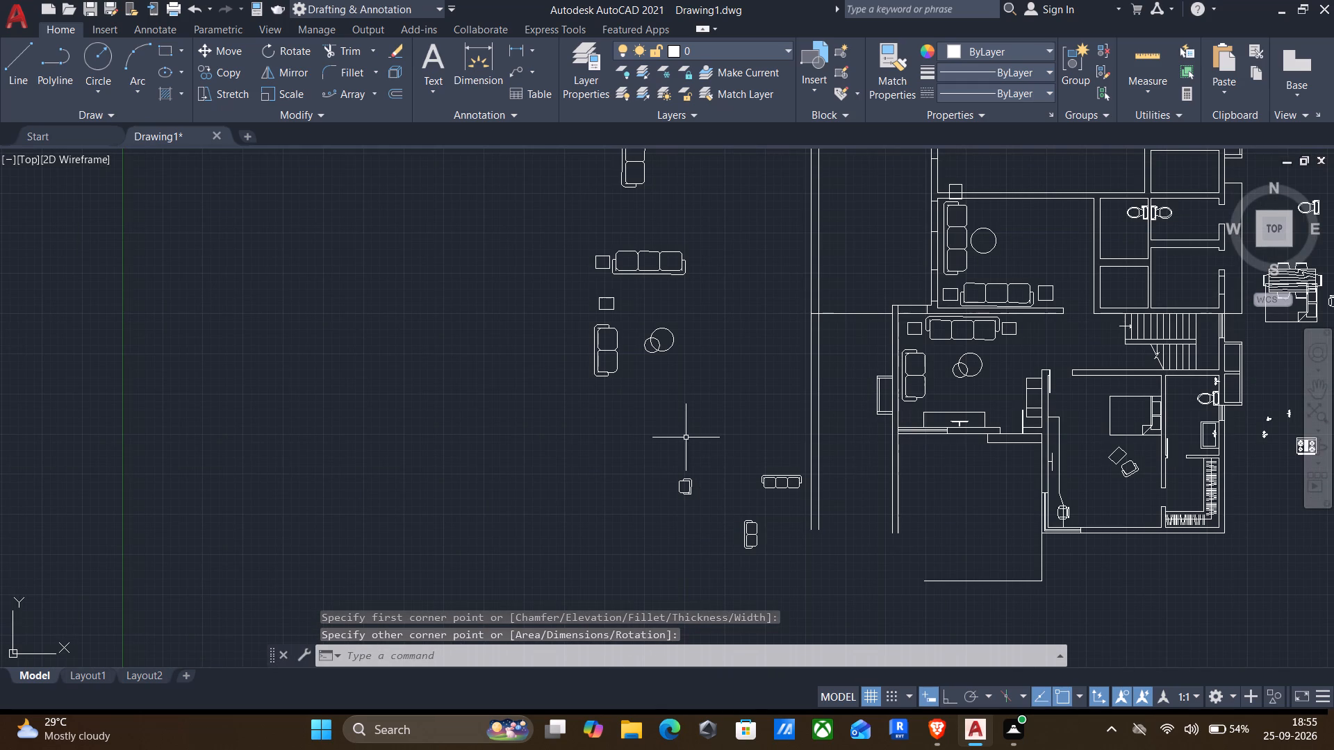
drag(654, 456, 659, 462)
click(716, 529)
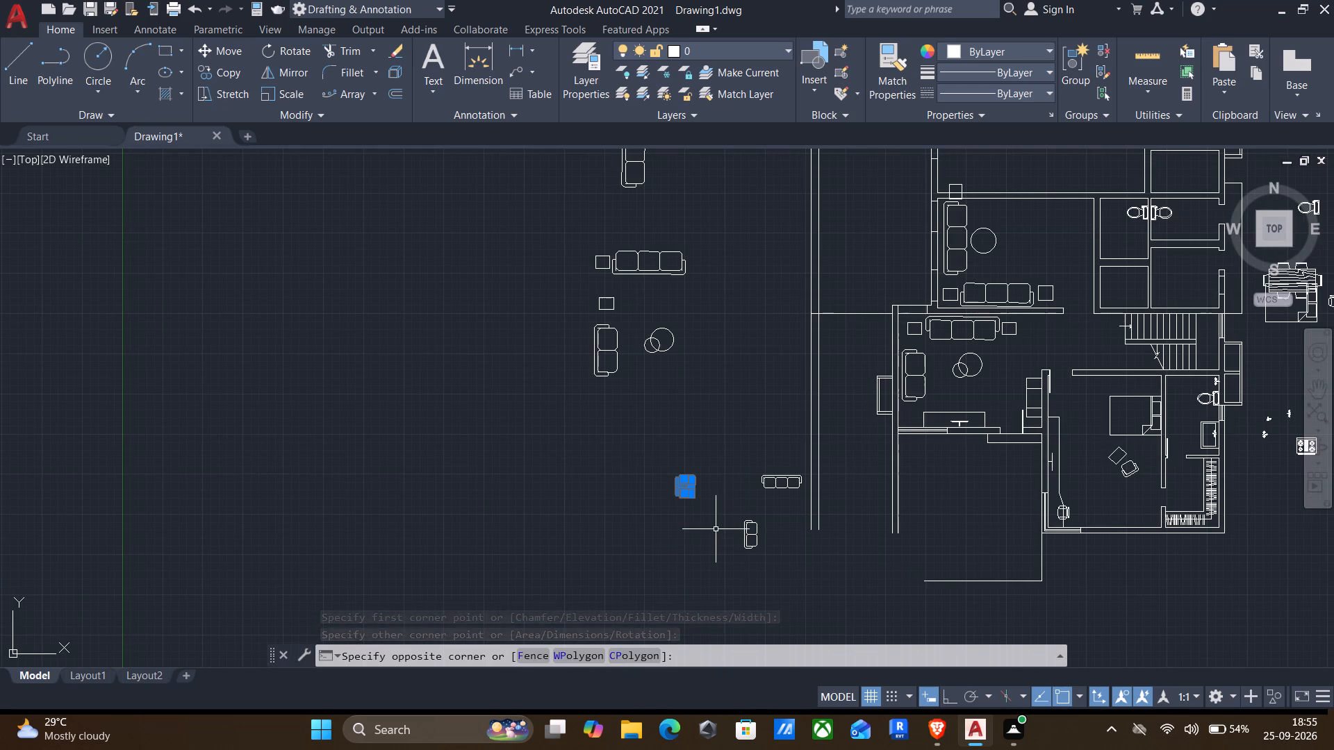
key(c)
key(o)
key(Return)
scroll(688, 498, up, 4)
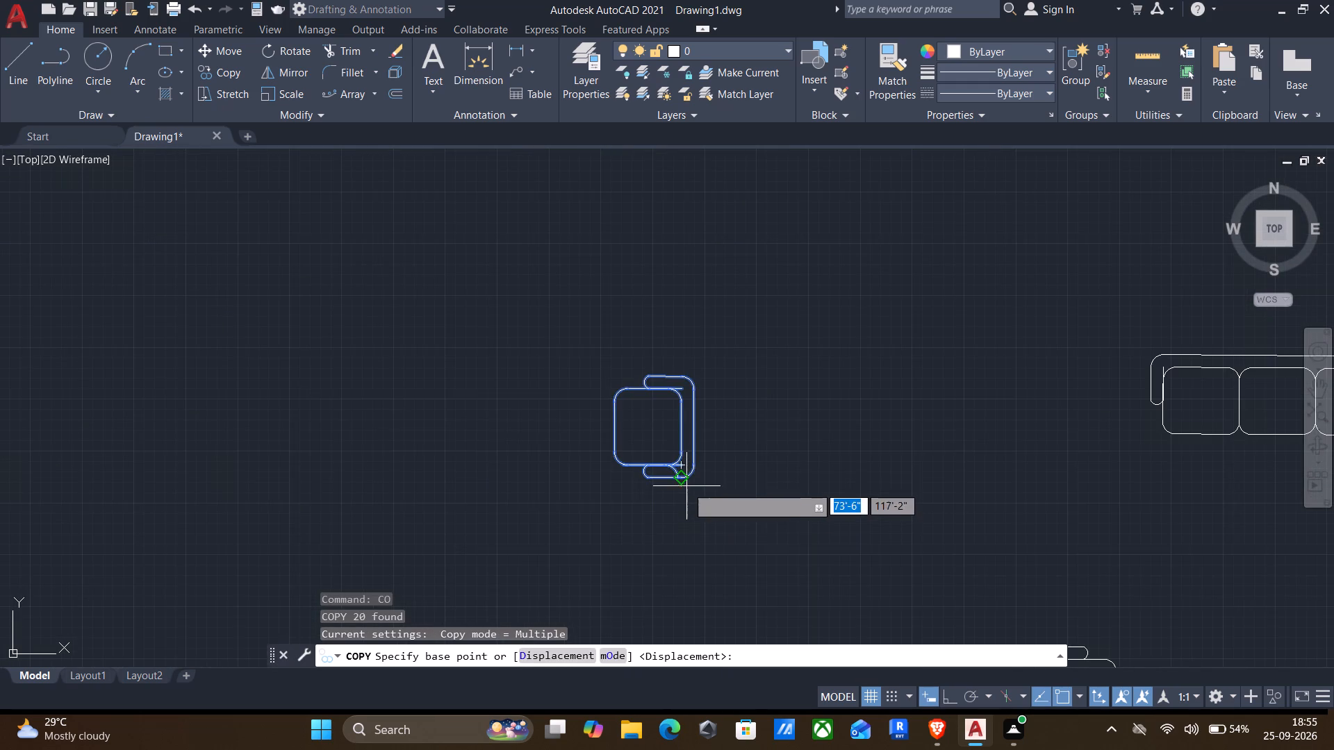
drag(686, 484, 708, 476)
scroll(790, 447, down, 3)
middle_drag(989, 356, 805, 503)
middle_drag(1333, 385, 1020, 472)
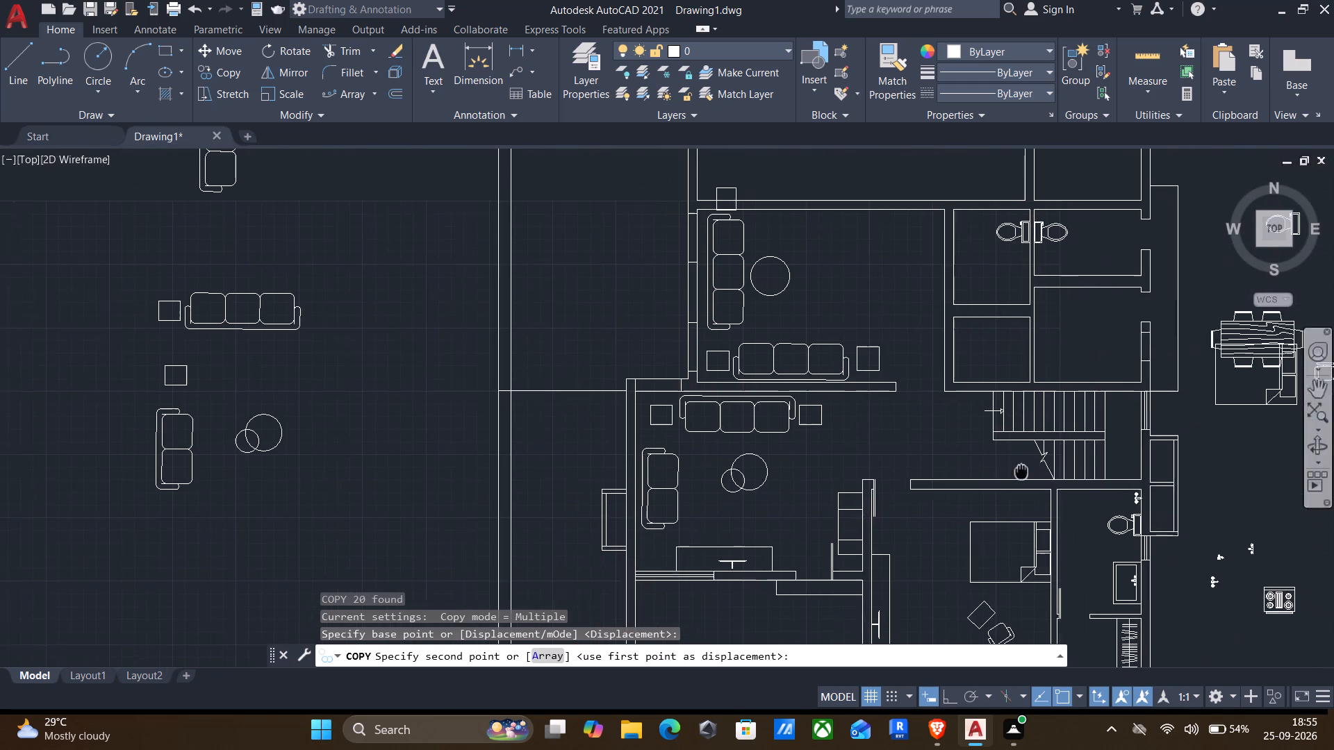
scroll(810, 320, up, 2)
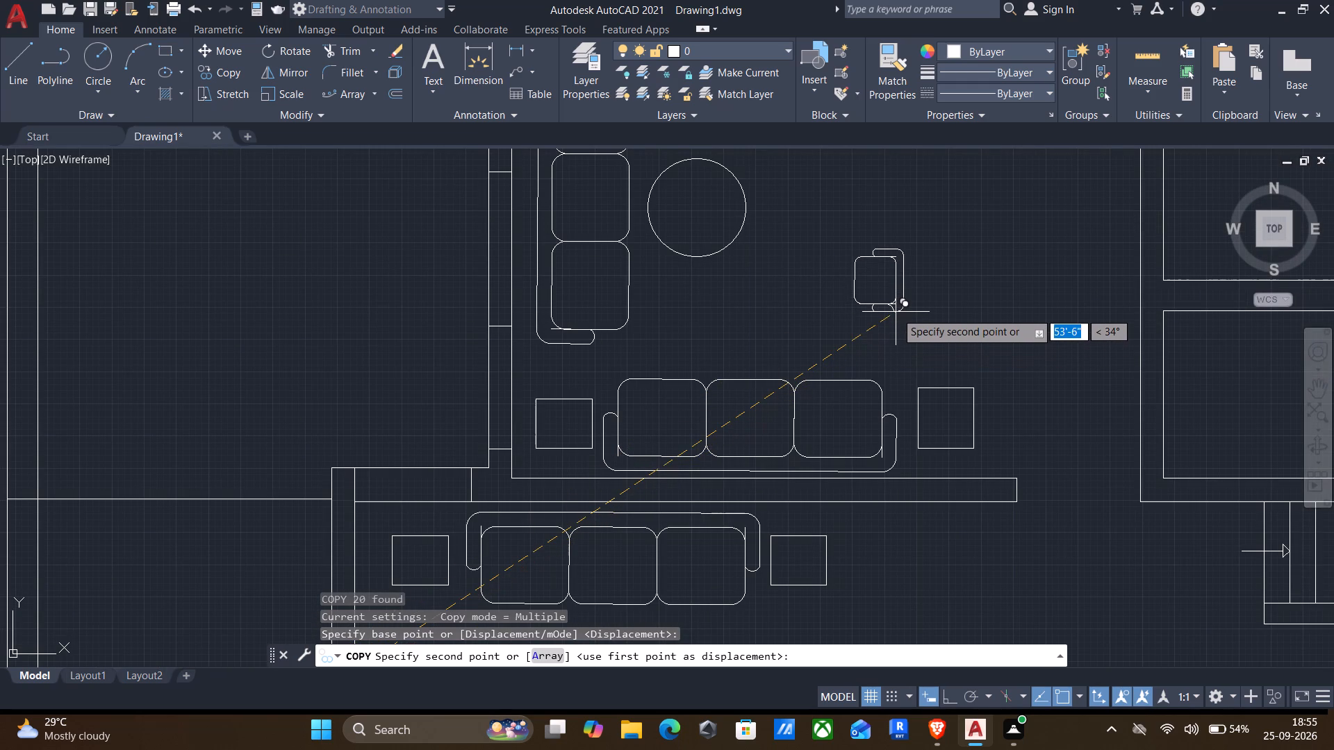
click(896, 312)
middle_drag(900, 274, 906, 410)
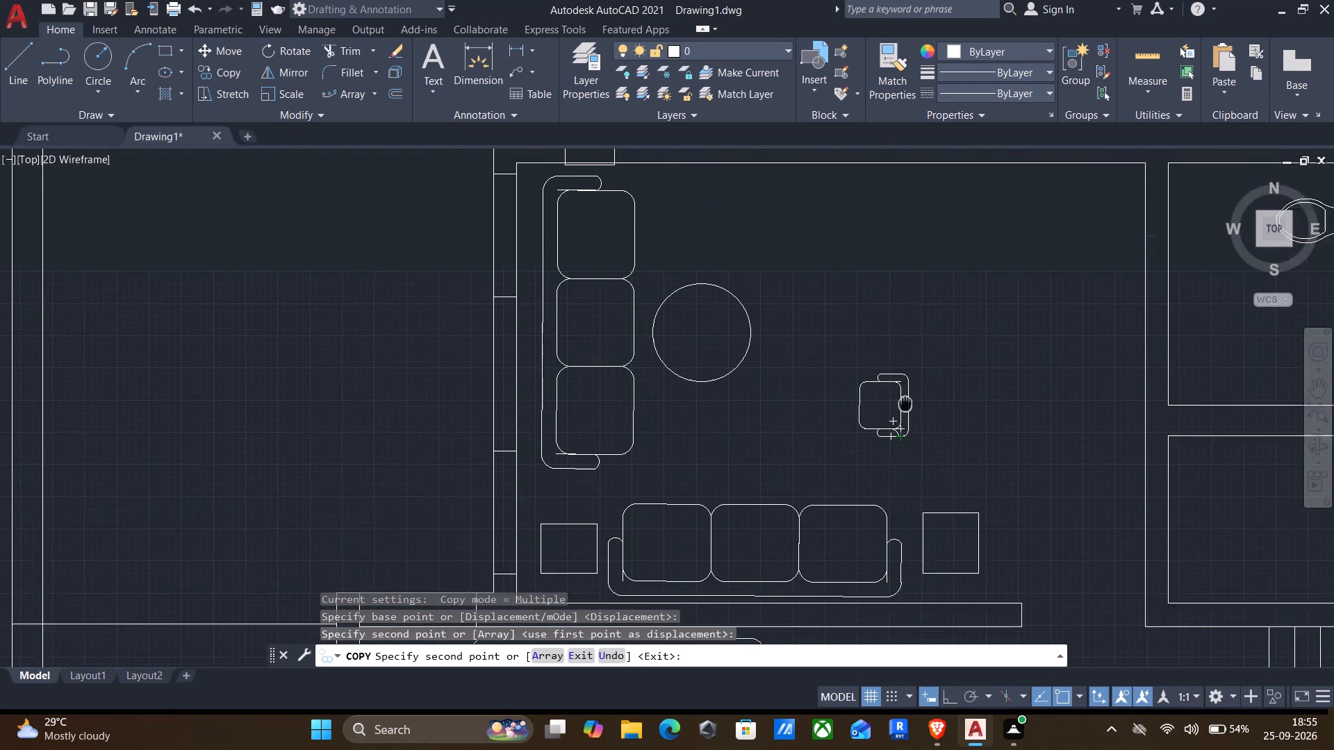
middle_drag(906, 410, 906, 427)
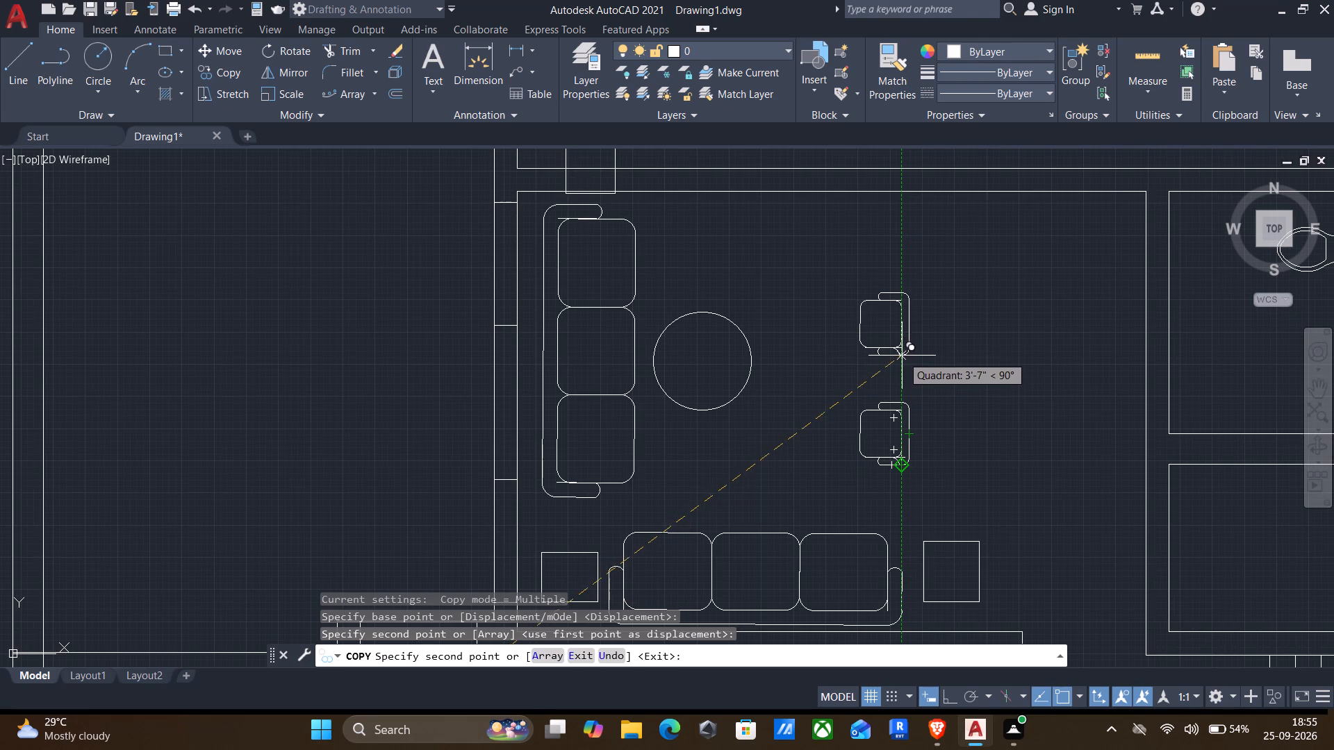
click(903, 356)
key(Escape)
Enlarge both armchairs together with Scale, using a base point midway between them.
click(812, 260)
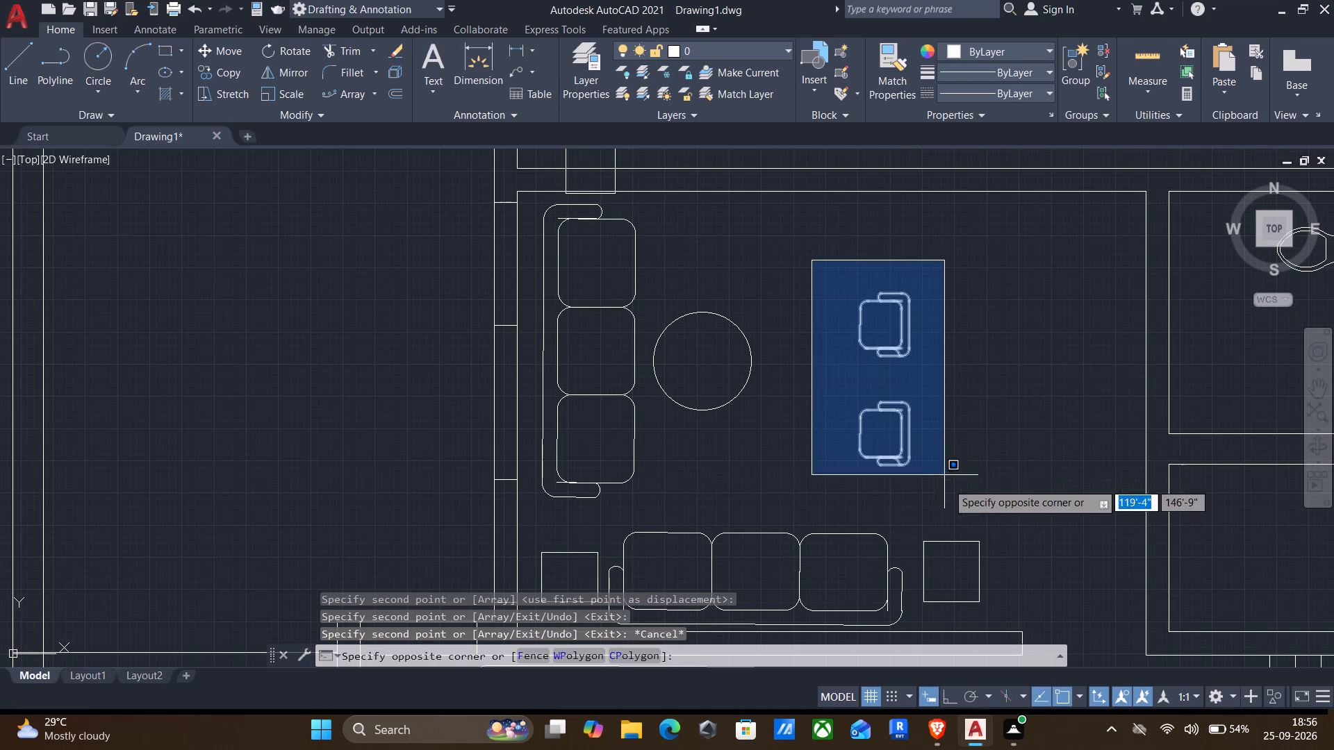
click(955, 499)
key(s)
key(c)
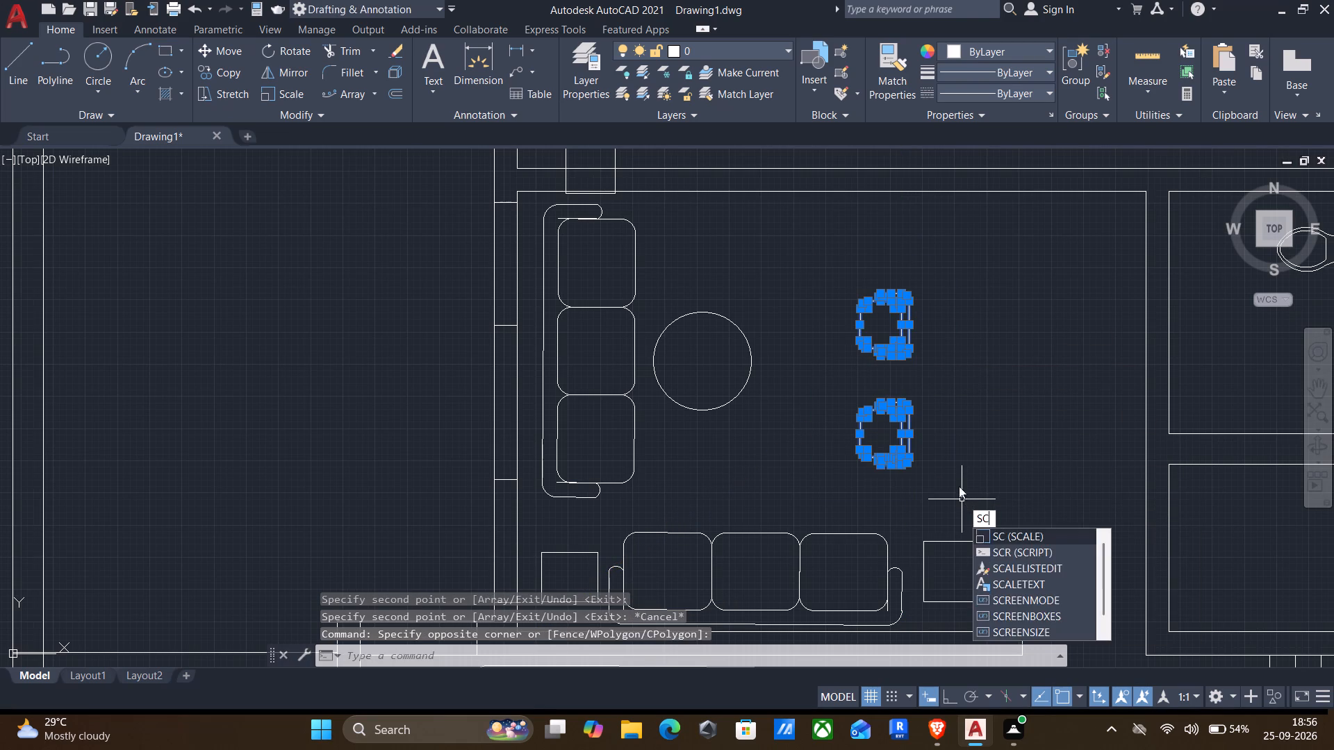
key(Return)
click(889, 380)
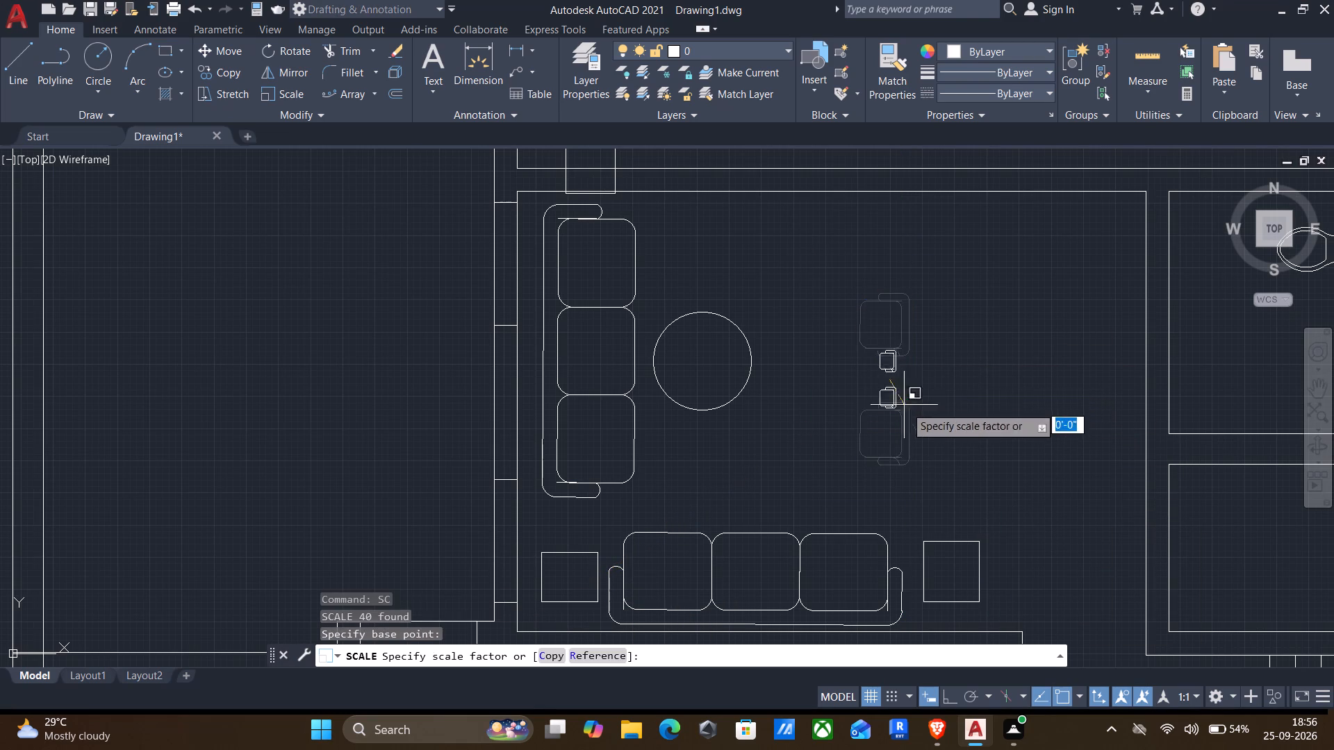
click(909, 515)
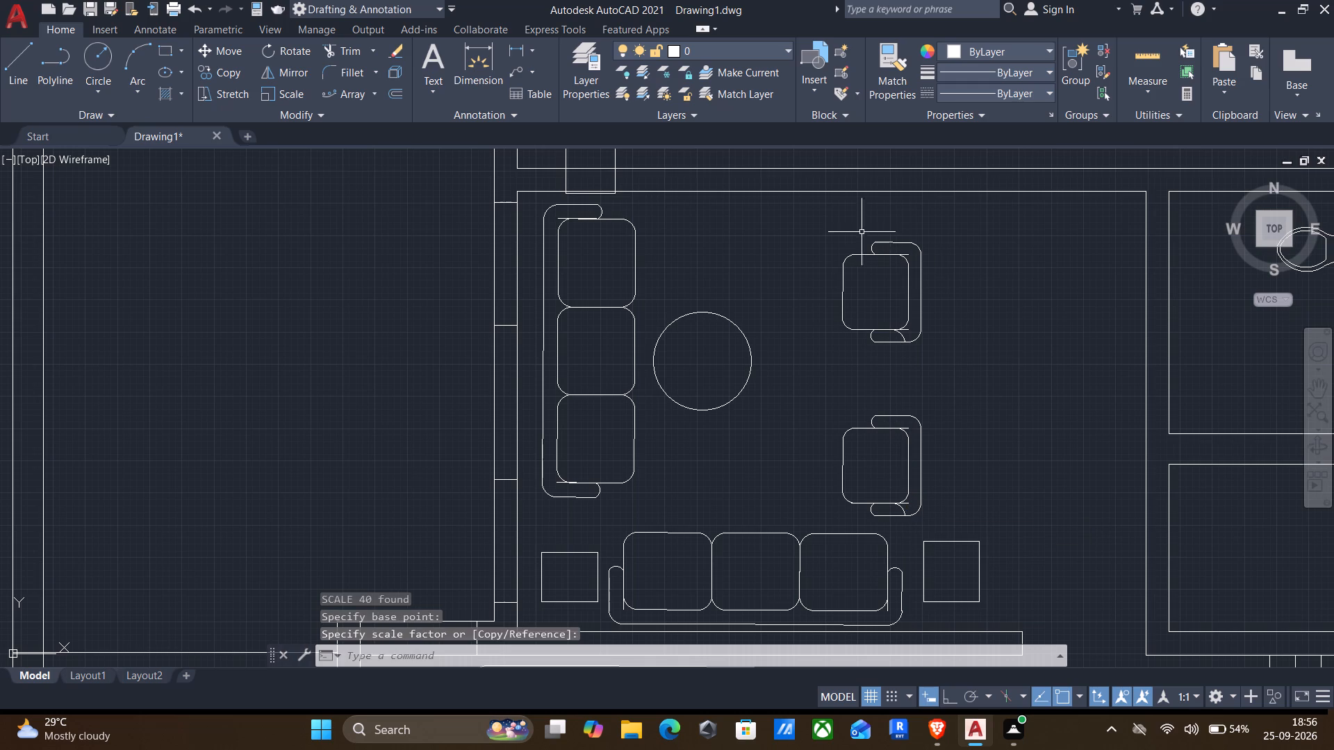
Move the upper armchair about 2'-0" down so it sits just above the lower armchair.
click(831, 237)
click(972, 390)
key(m)
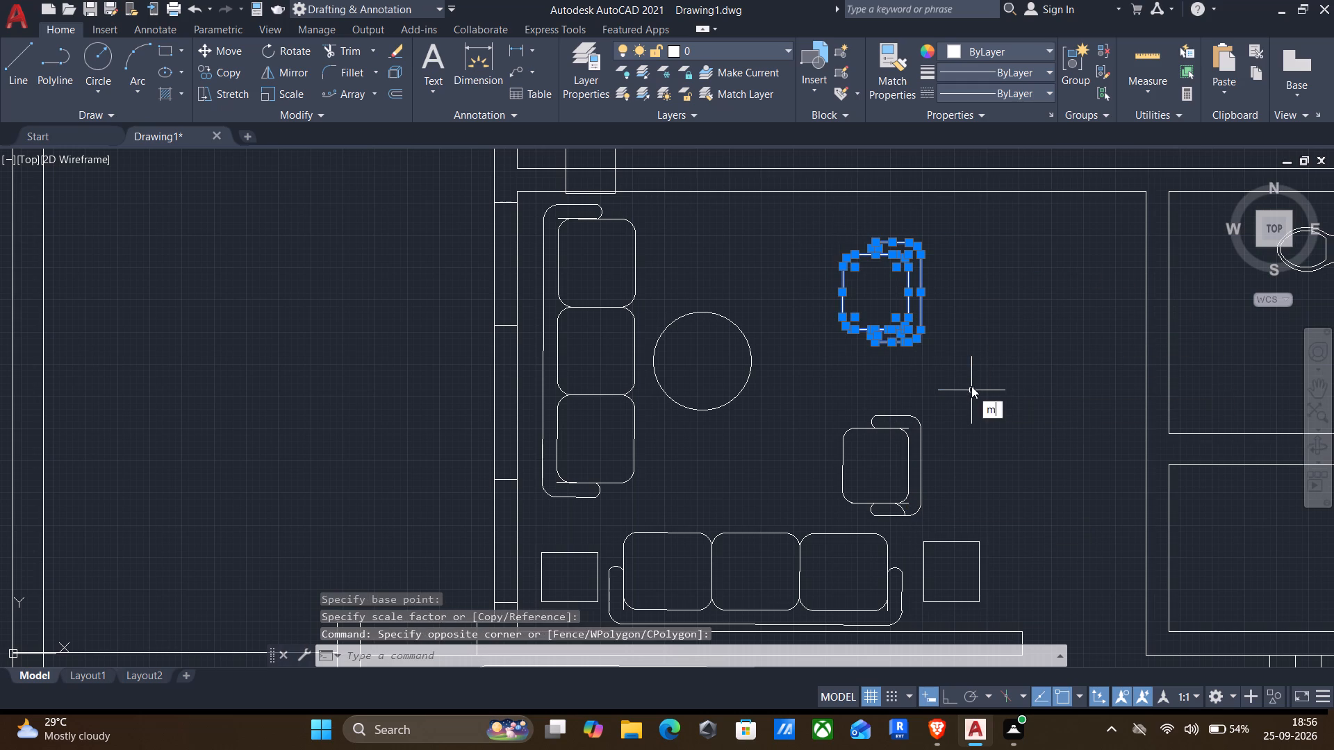
key(Return)
click(914, 341)
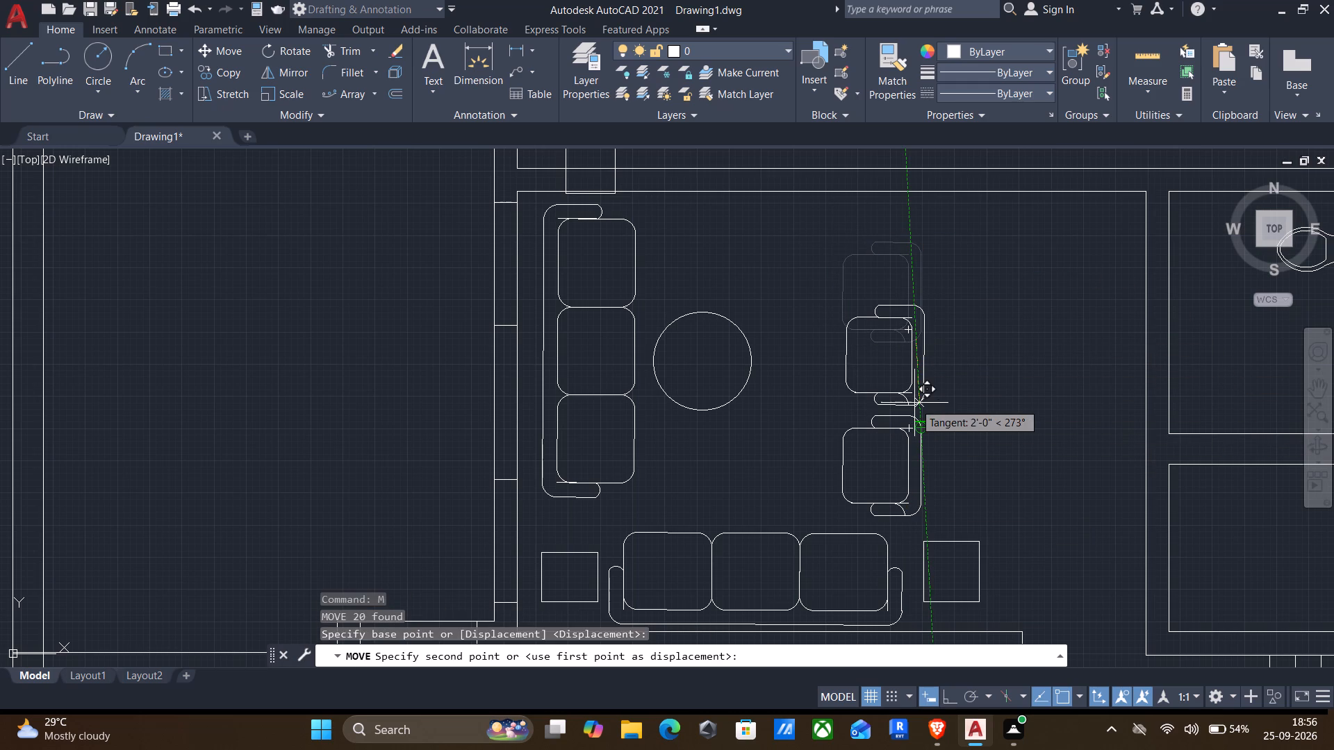
click(914, 402)
Draw two short lines across the furnished room's upper wall, one above the armchairs and one, with ortho on, at the room's right corner.
middle_drag(975, 456, 973, 450)
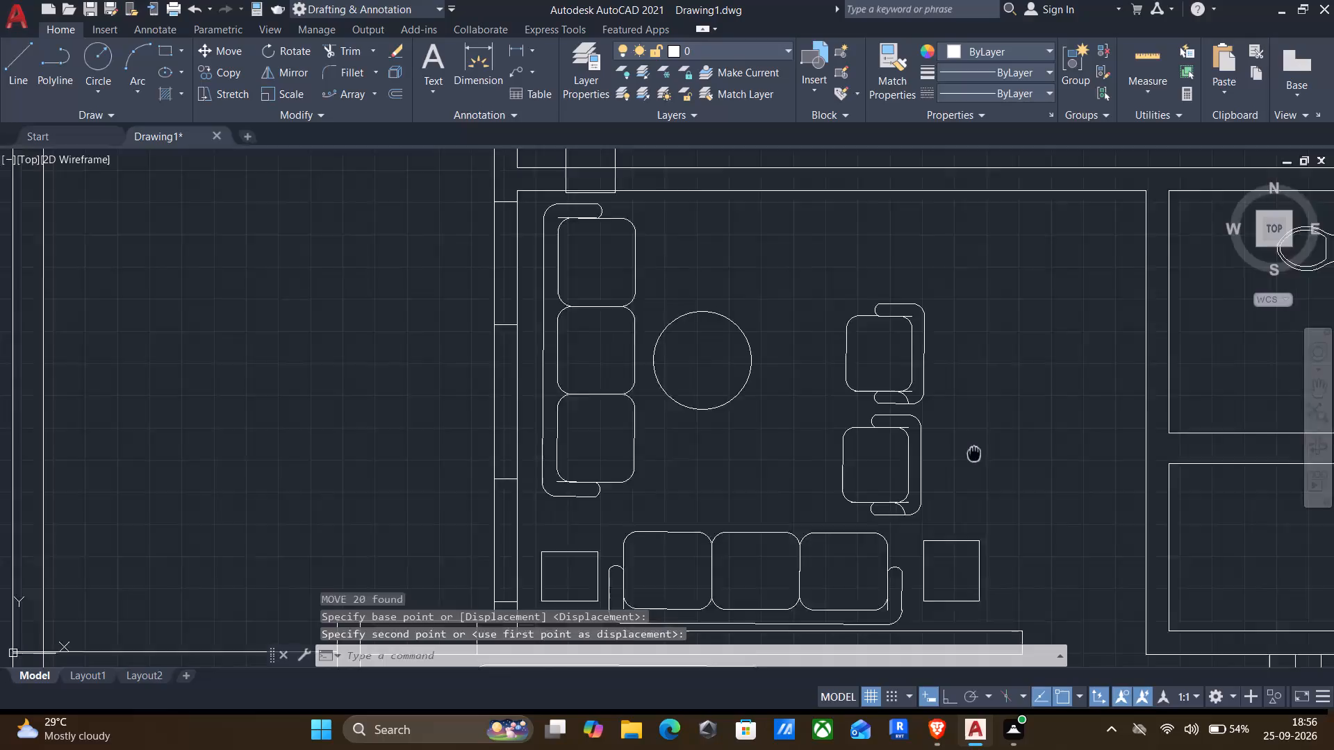
middle_drag(973, 450, 958, 417)
scroll(928, 401, down, 1)
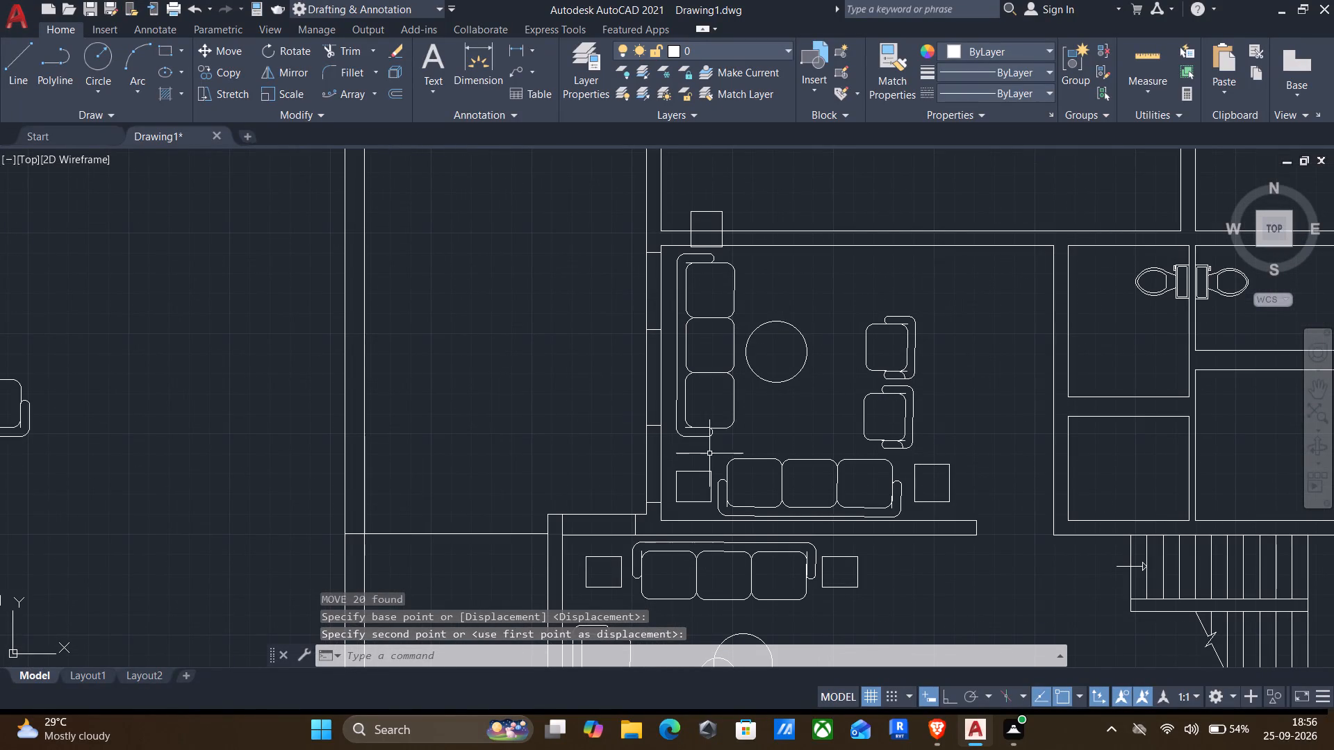
middle_drag(709, 419, 730, 549)
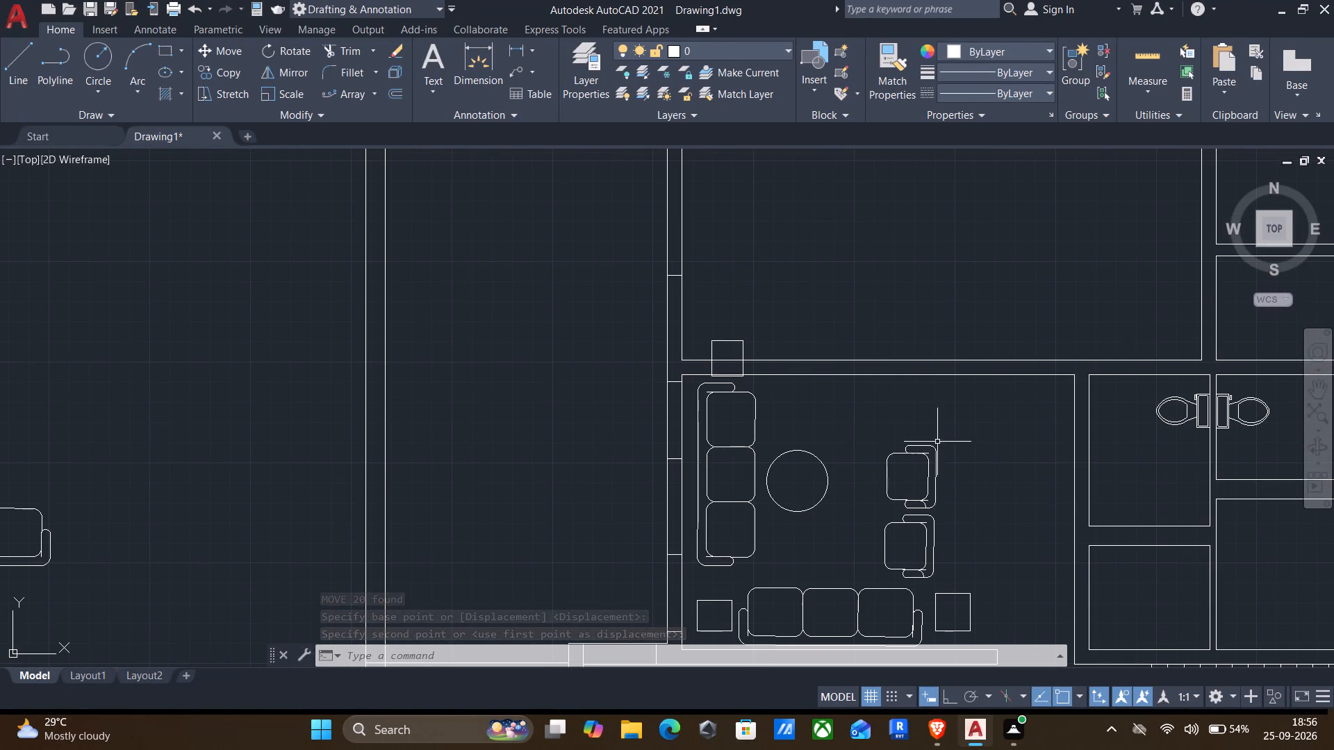
scroll(957, 441, down, 1)
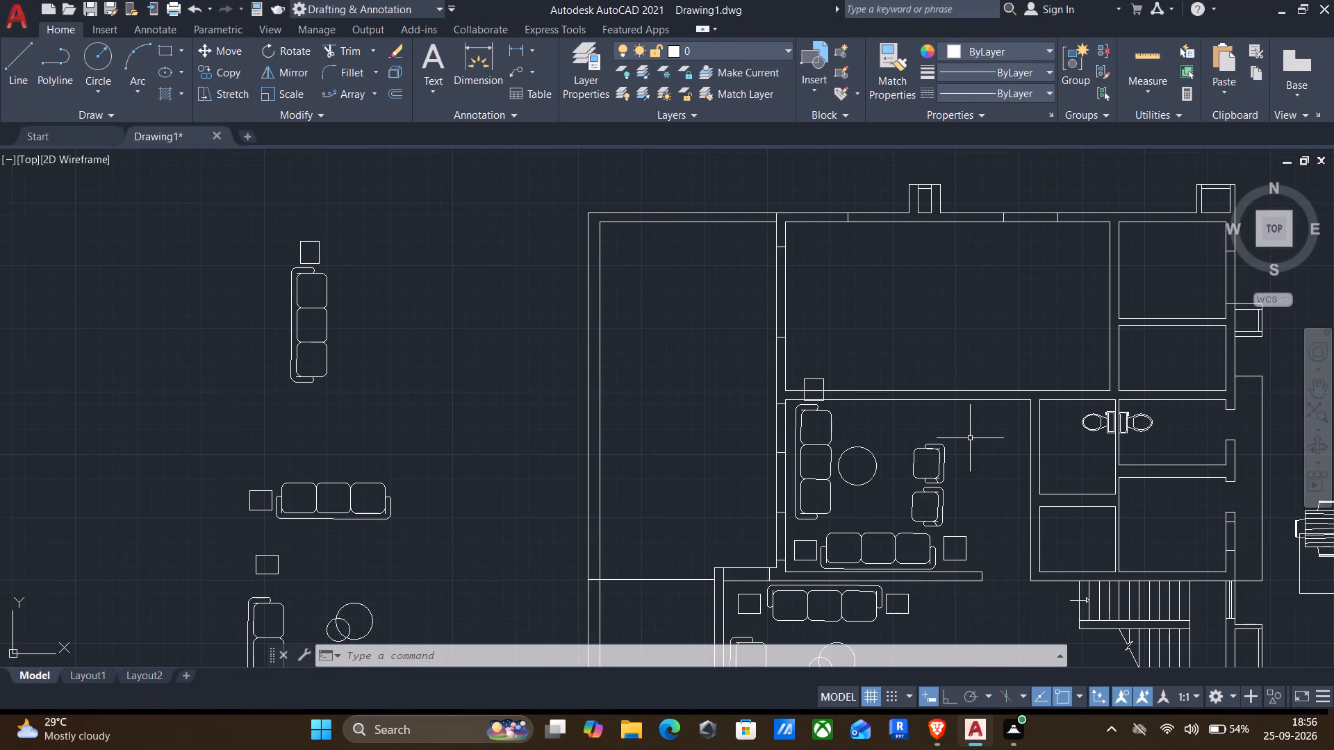
middle_drag(957, 428, 950, 492)
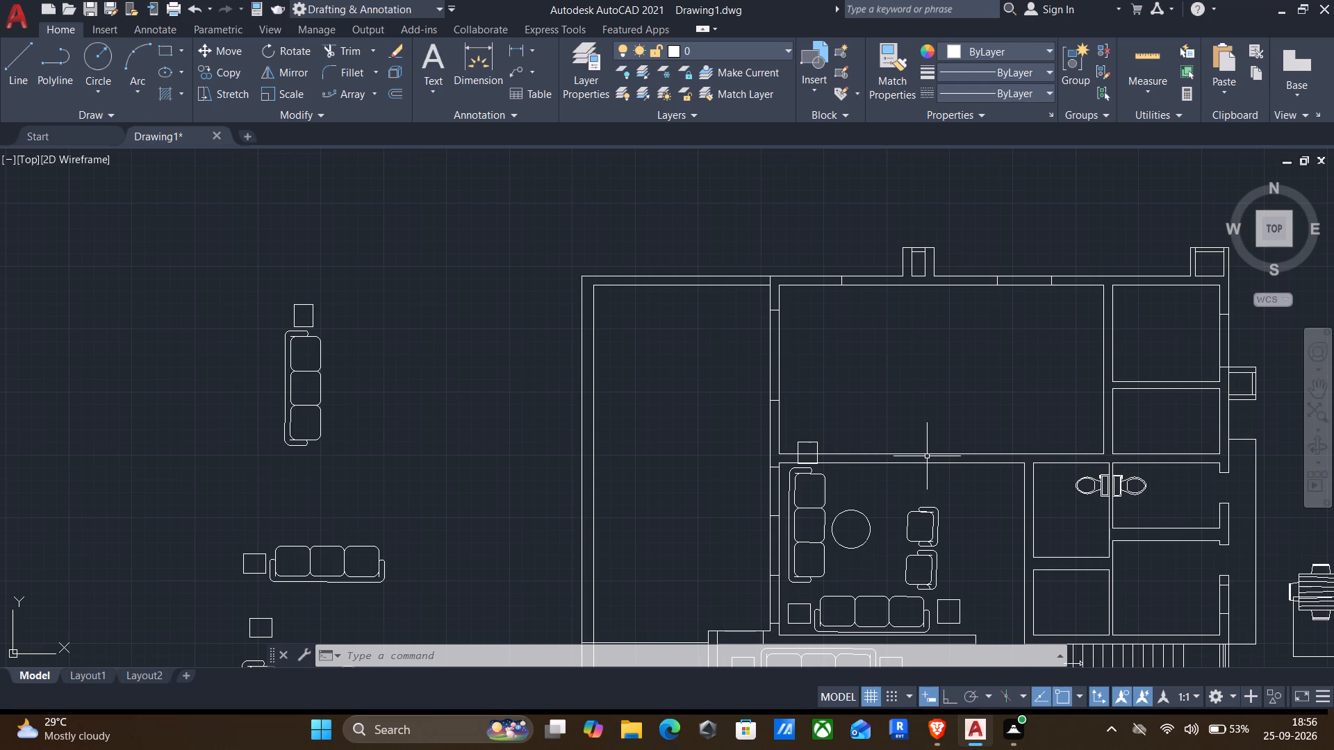
key(l)
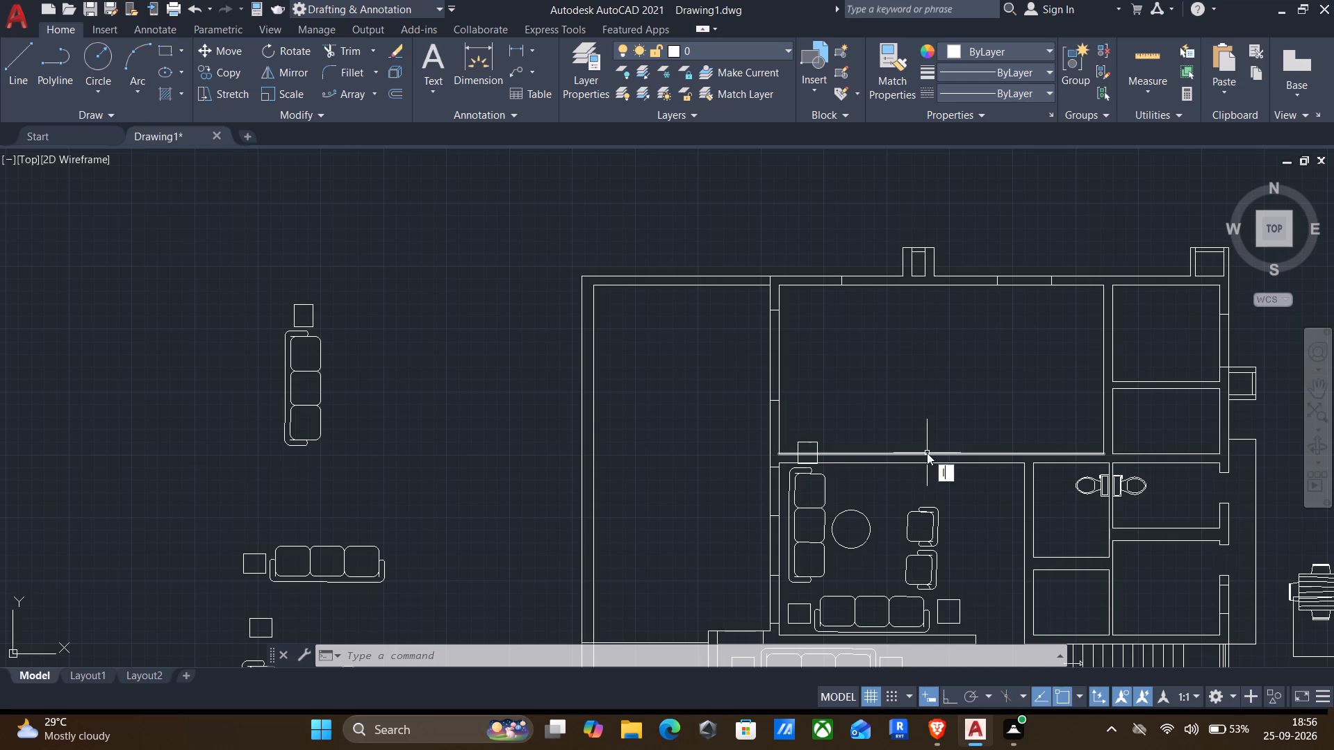
key(Return)
scroll(926, 451, up, 1)
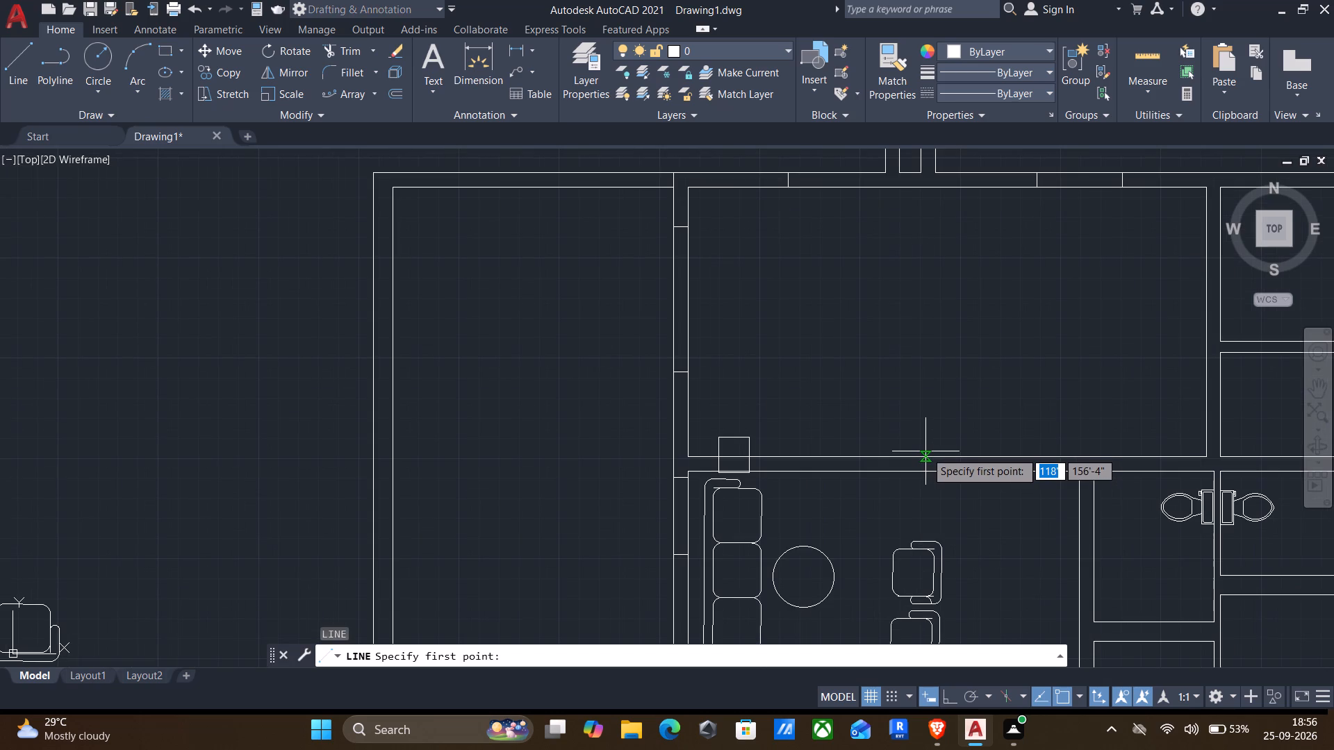
click(946, 457)
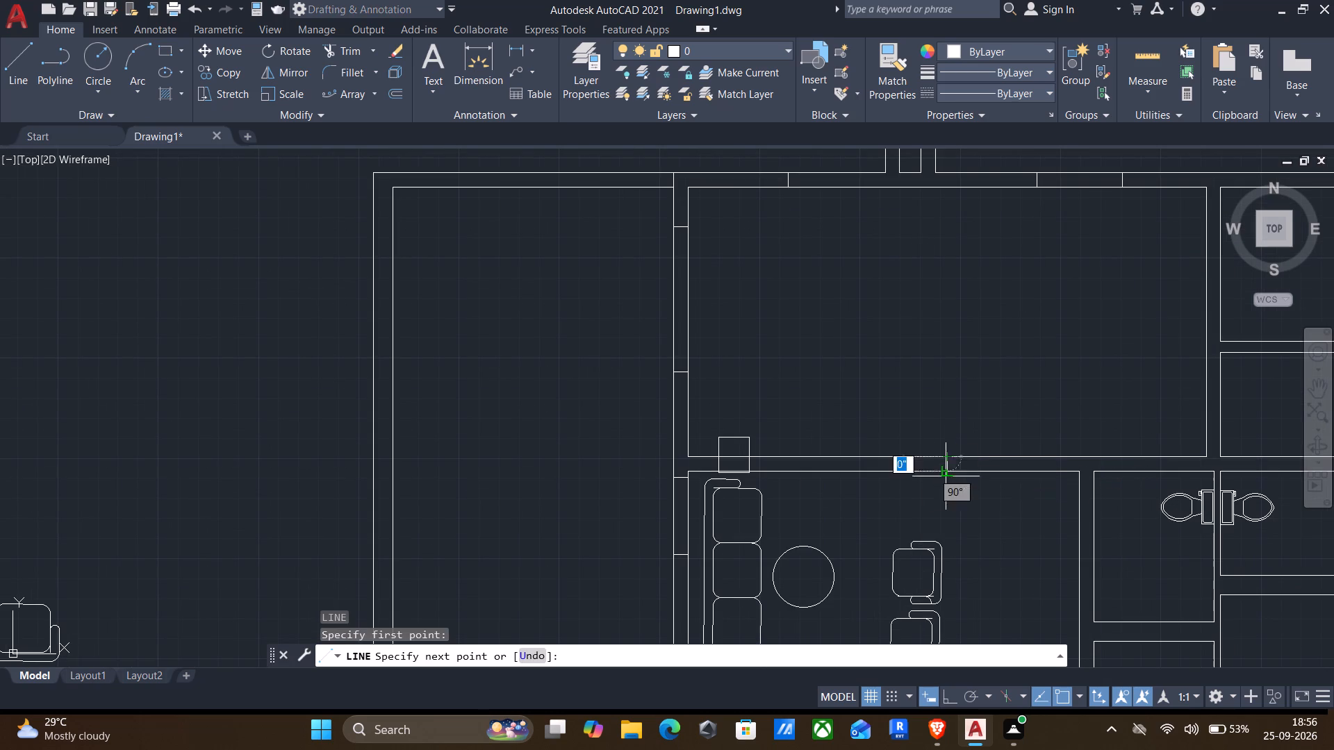
click(946, 477)
key(Return)
key(Return)
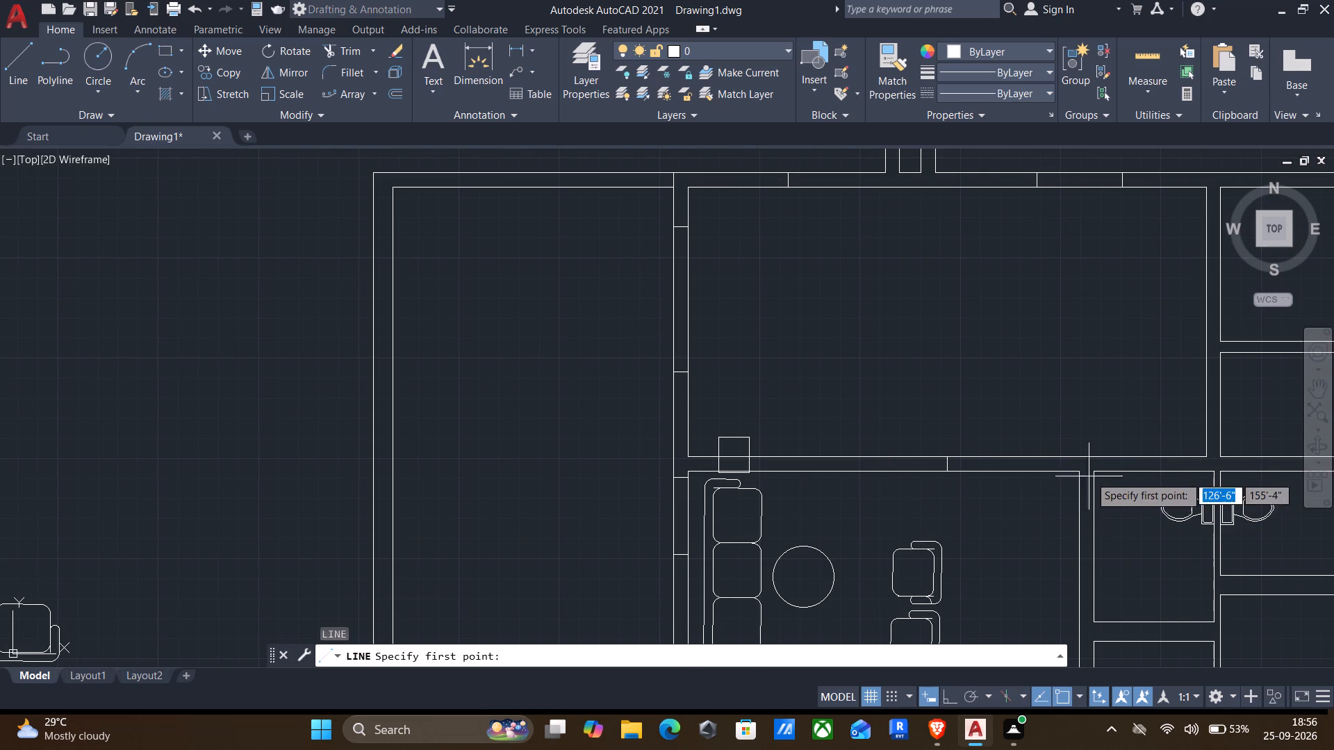
click(1081, 474)
scroll(1078, 397, up, 3)
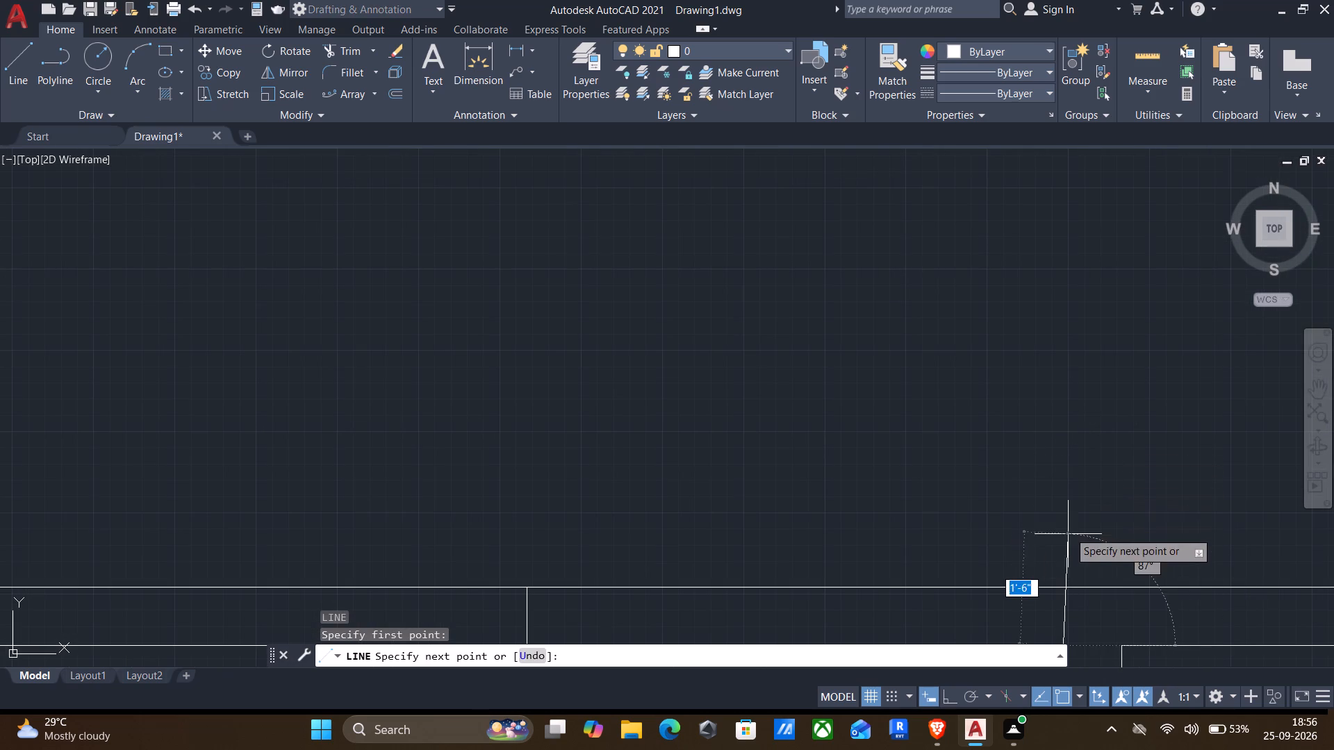
key(F8)
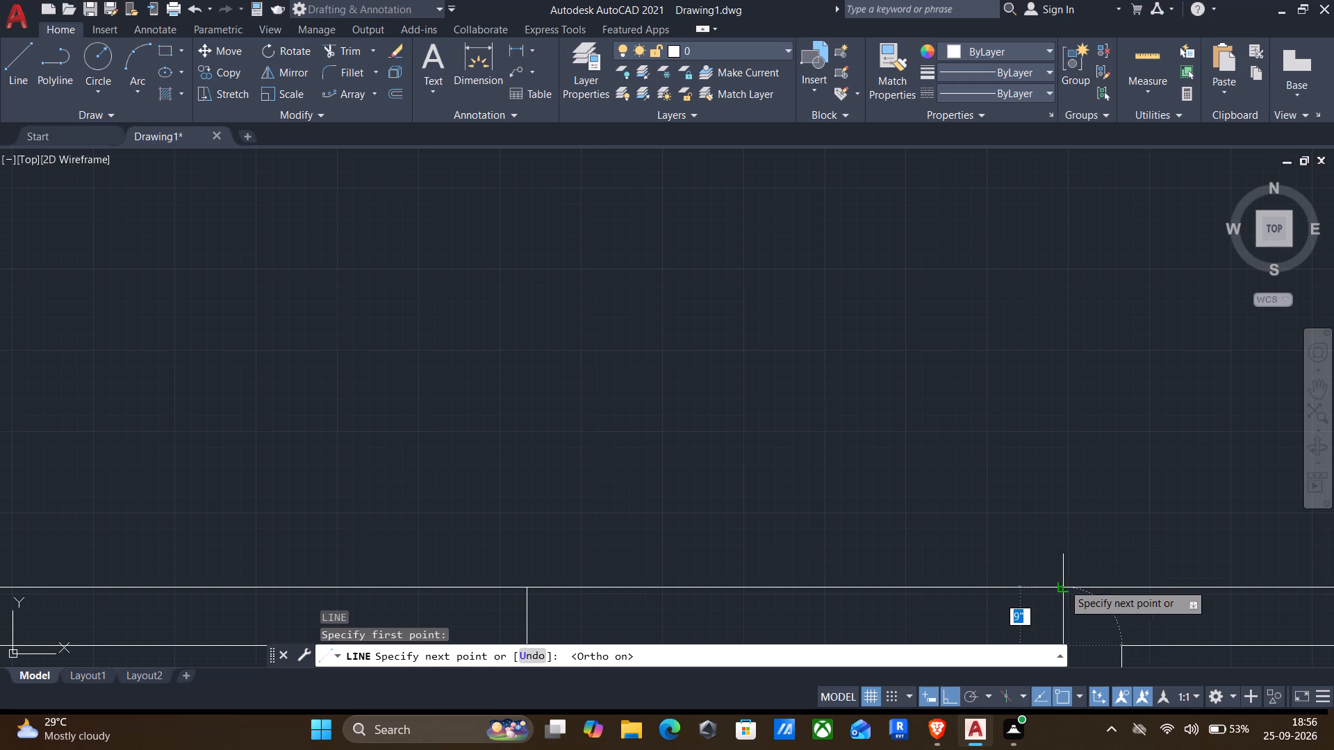
click(1063, 583)
key(Return)
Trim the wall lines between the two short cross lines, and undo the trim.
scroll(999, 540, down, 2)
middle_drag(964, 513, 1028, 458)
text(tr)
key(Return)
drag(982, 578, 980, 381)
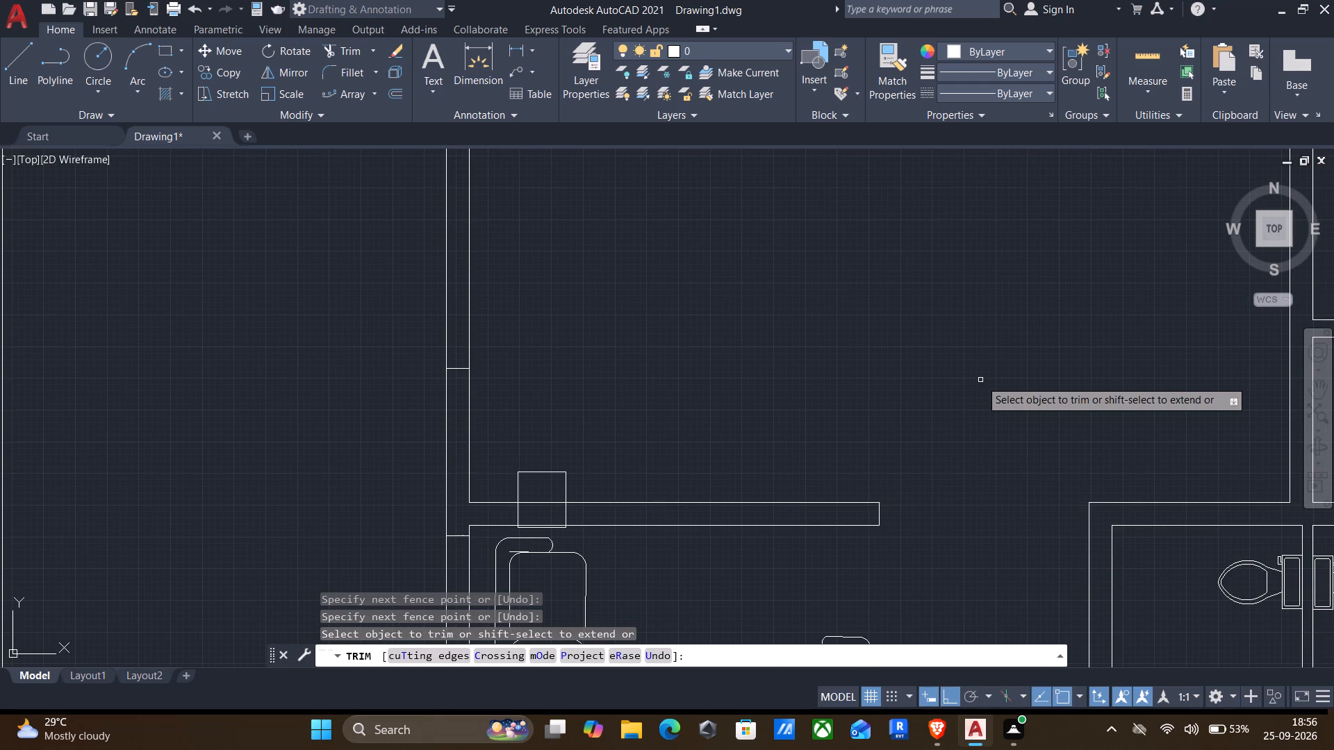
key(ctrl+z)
Trim the upper wall's lines between the side table and the cross line above the armchairs, and the short line at the right corner.
drag(741, 584, 739, 581)
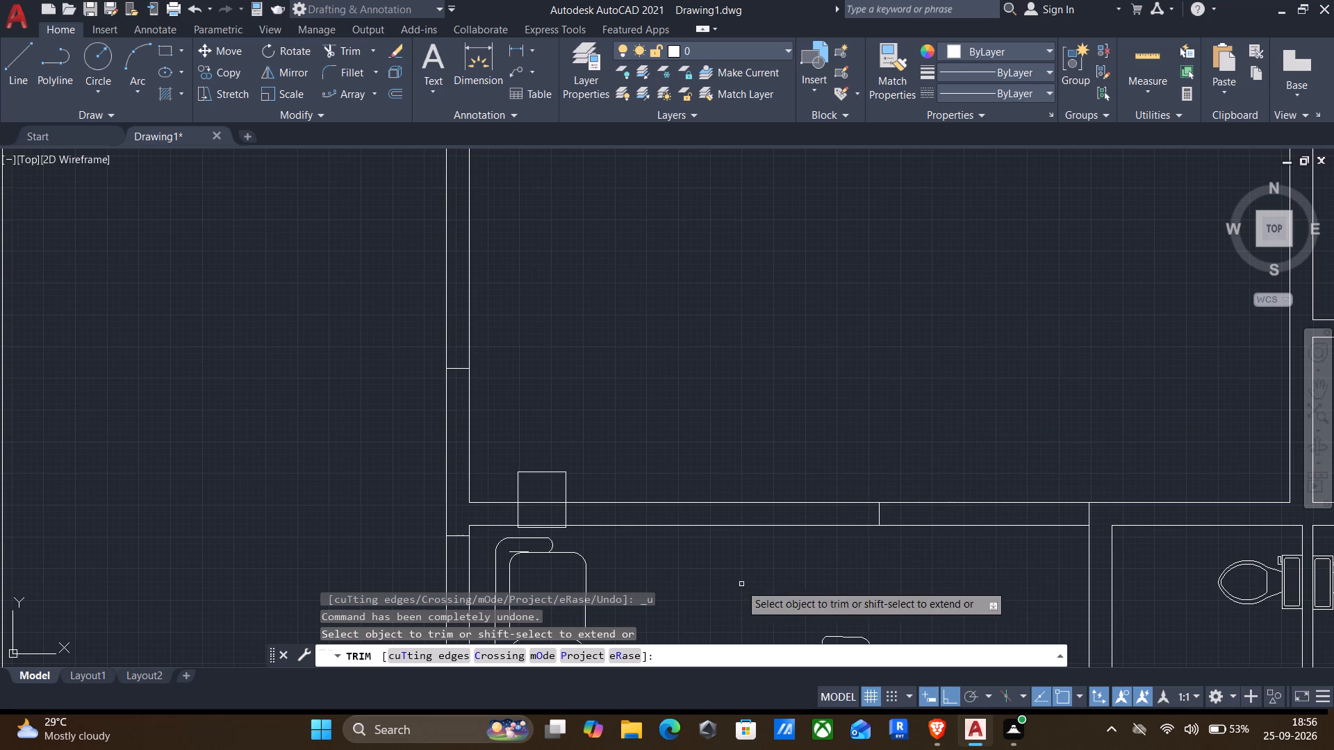
drag(739, 581, 719, 372)
click(1093, 511)
click(1076, 508)
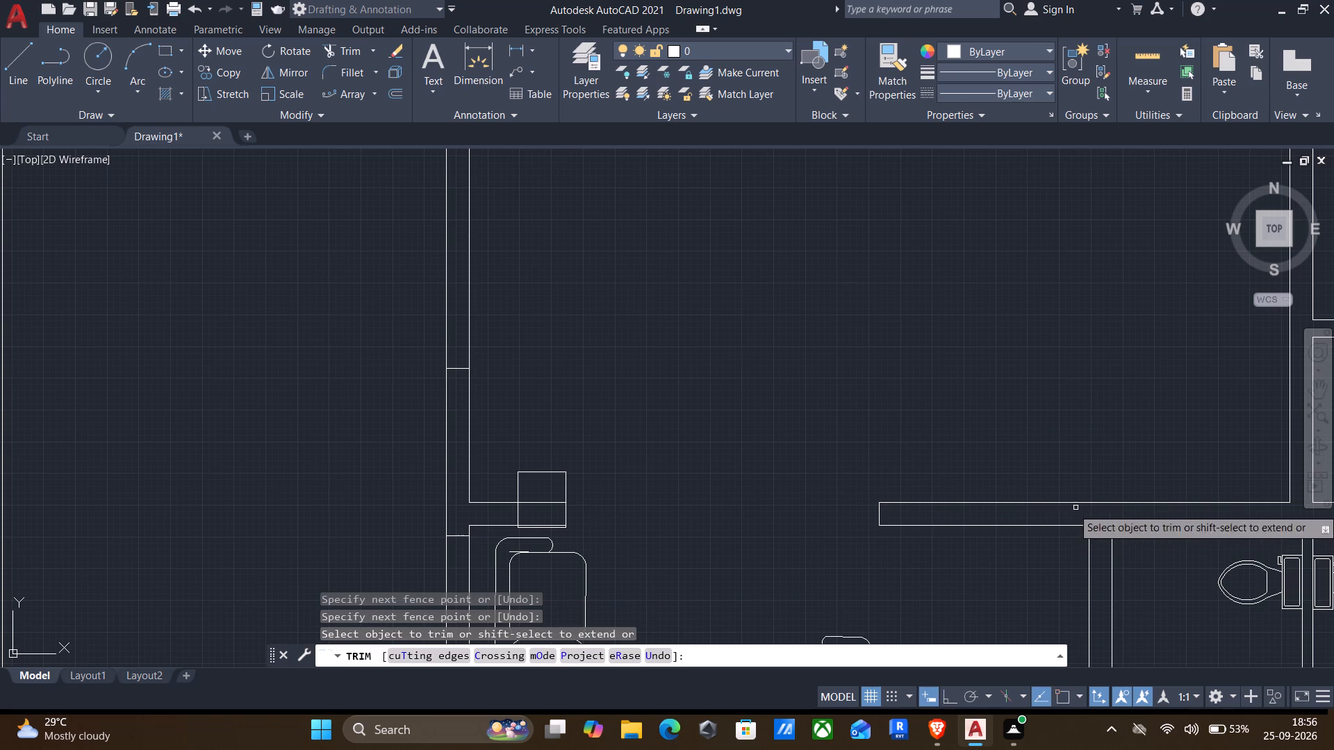
Trim the leftover wall segments between the left wall and the side table, and the pieces crossing the side table.
scroll(464, 538, down, 1)
scroll(468, 540, up, 3)
drag(497, 527, 497, 524)
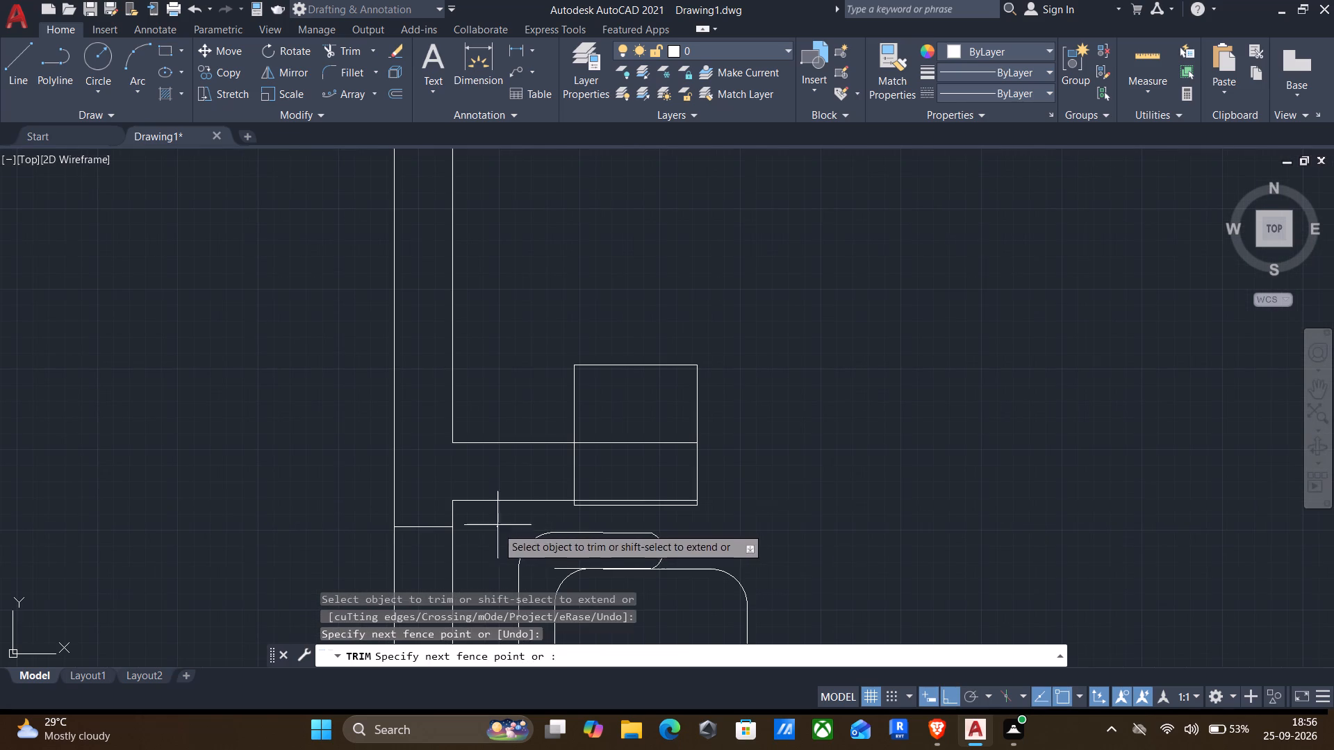
drag(497, 524, 533, 337)
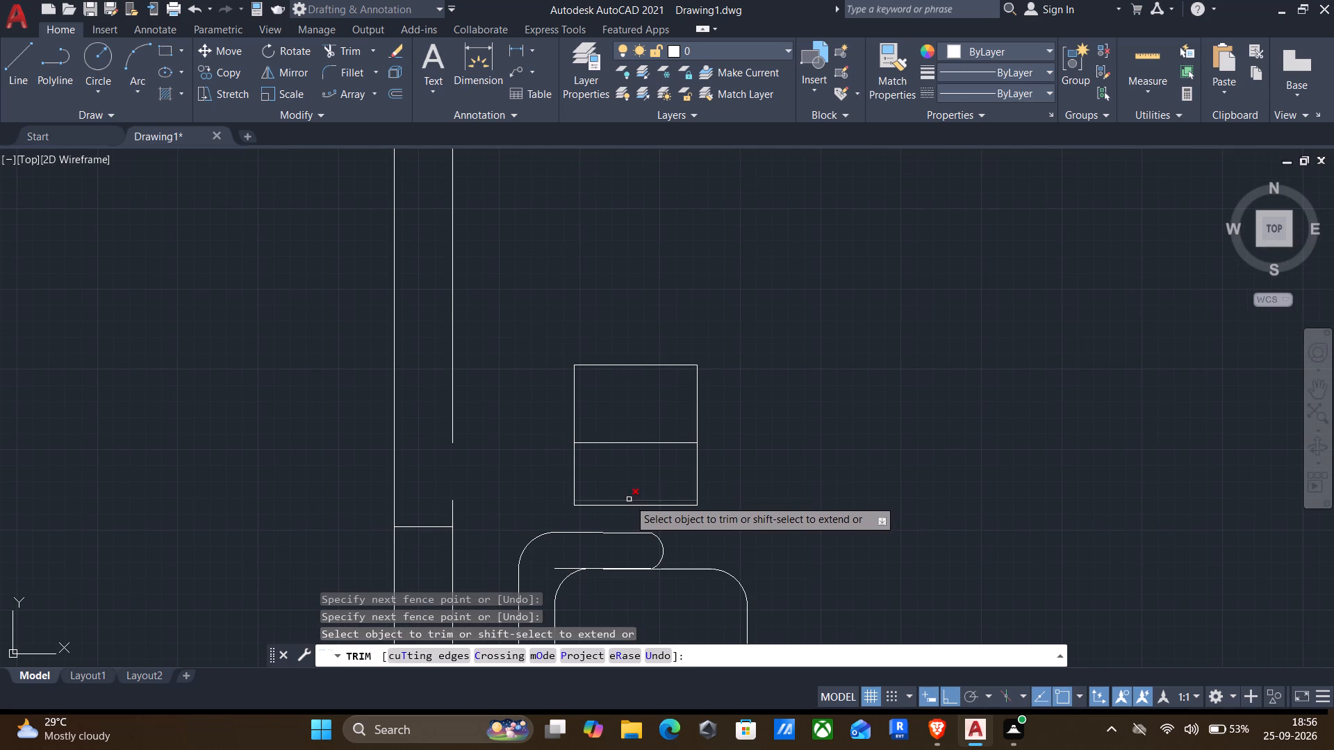
click(628, 499)
drag(636, 454, 639, 388)
scroll(634, 409, down, 1)
key(Escape)
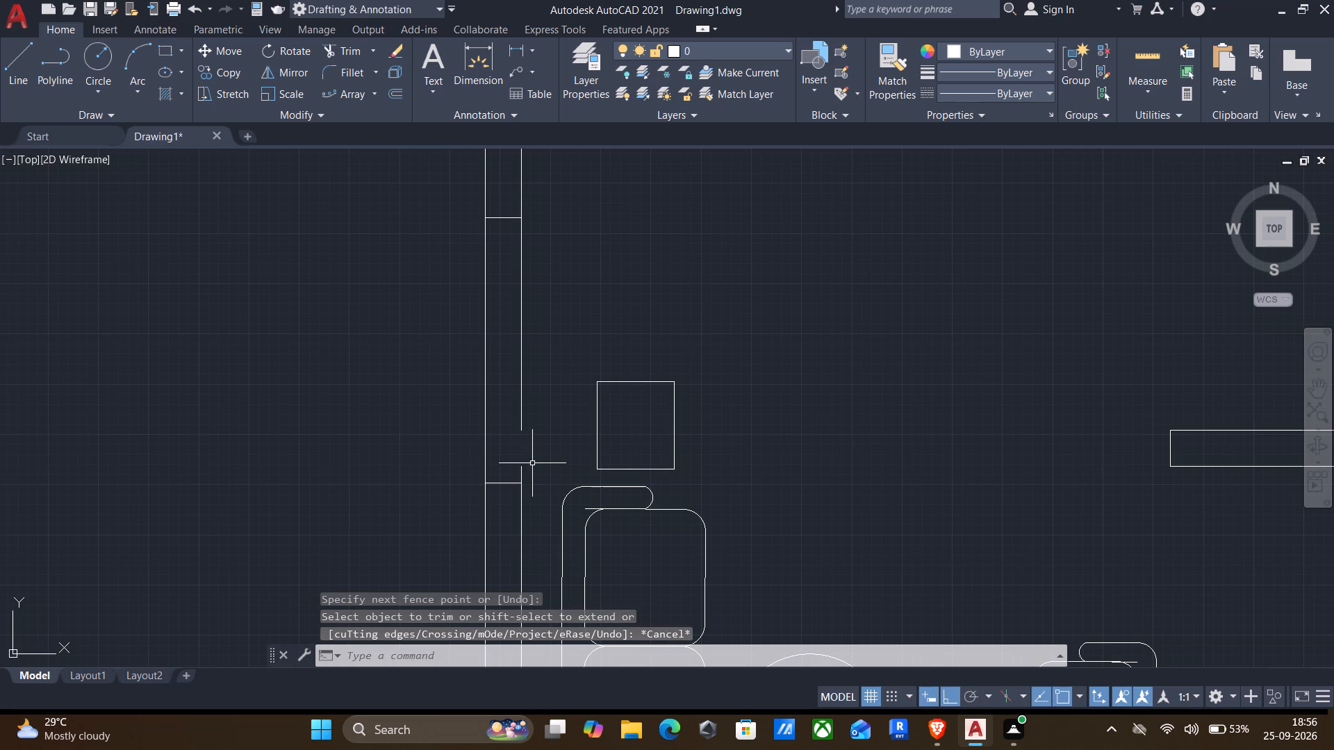
Extend the left wall's inner line down to close the gap left where the trimmed wall met it.
text(ex)
key(Return)
click(520, 409)
scroll(554, 442, down, 2)
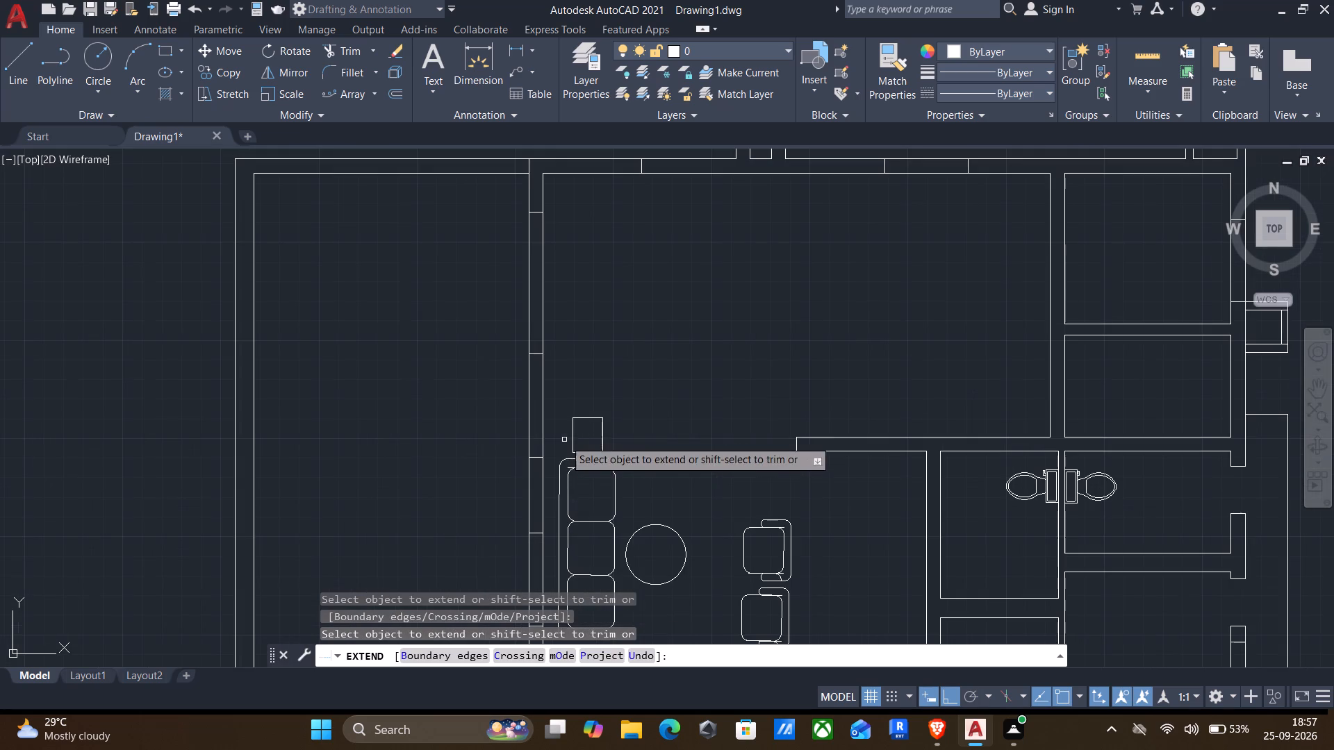
key(Escape)
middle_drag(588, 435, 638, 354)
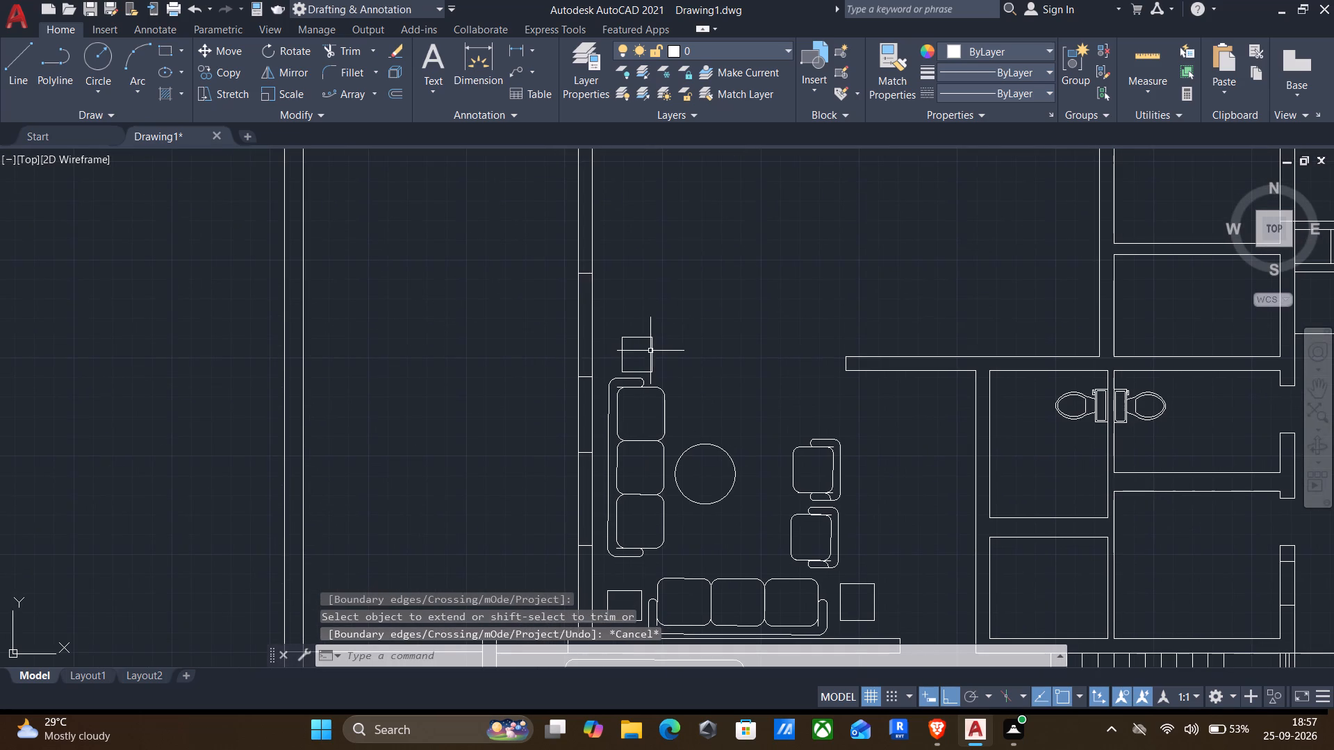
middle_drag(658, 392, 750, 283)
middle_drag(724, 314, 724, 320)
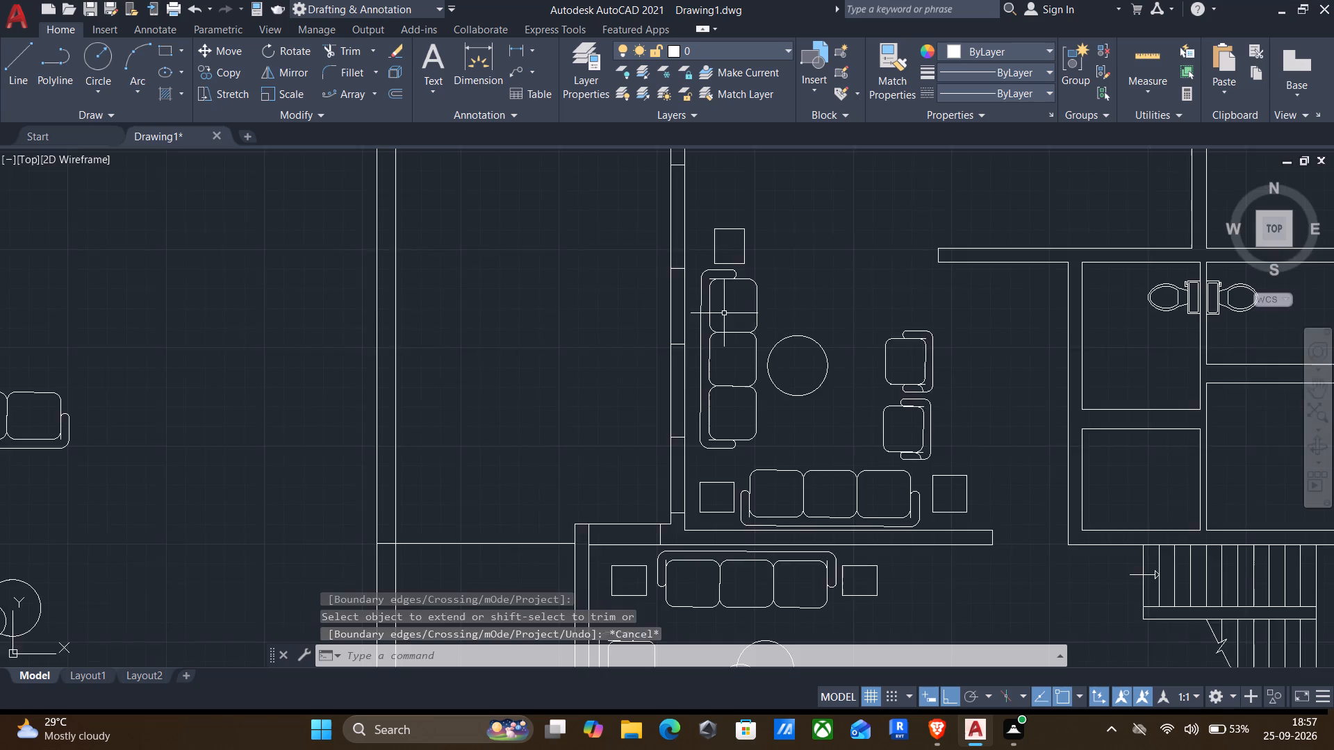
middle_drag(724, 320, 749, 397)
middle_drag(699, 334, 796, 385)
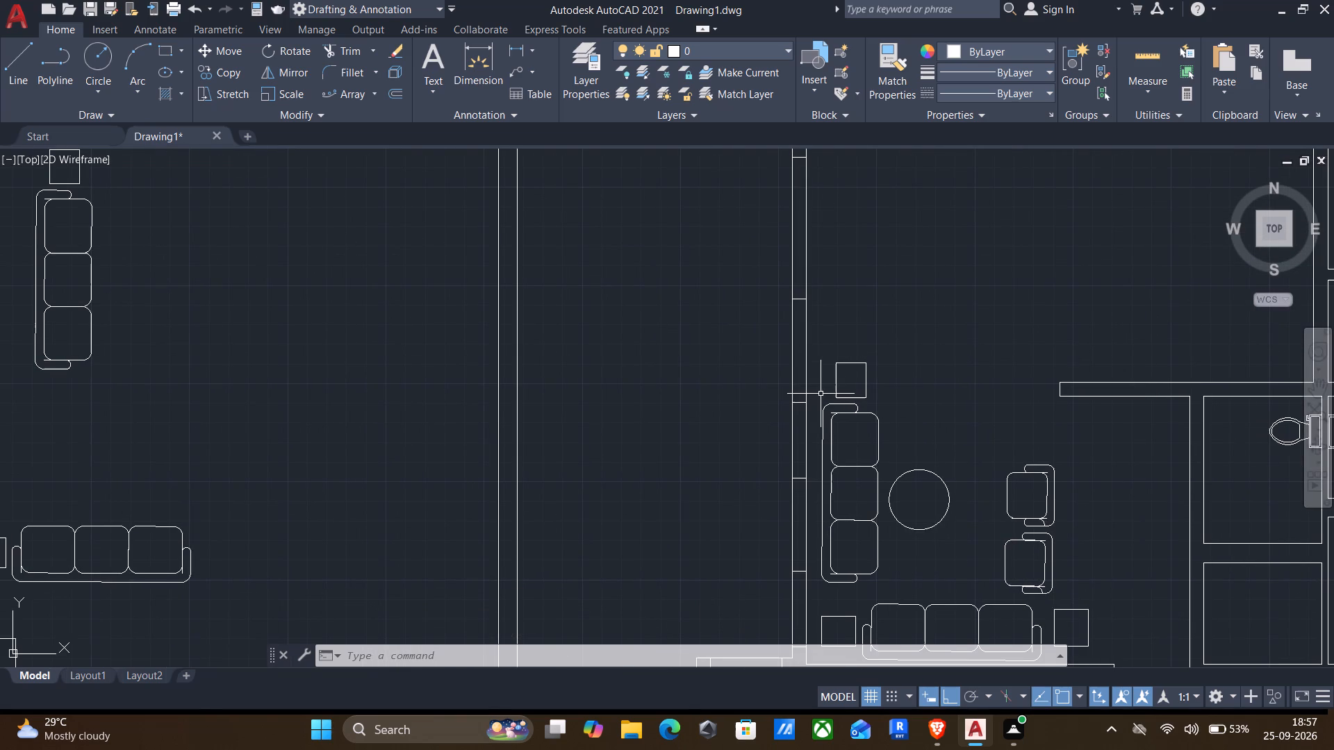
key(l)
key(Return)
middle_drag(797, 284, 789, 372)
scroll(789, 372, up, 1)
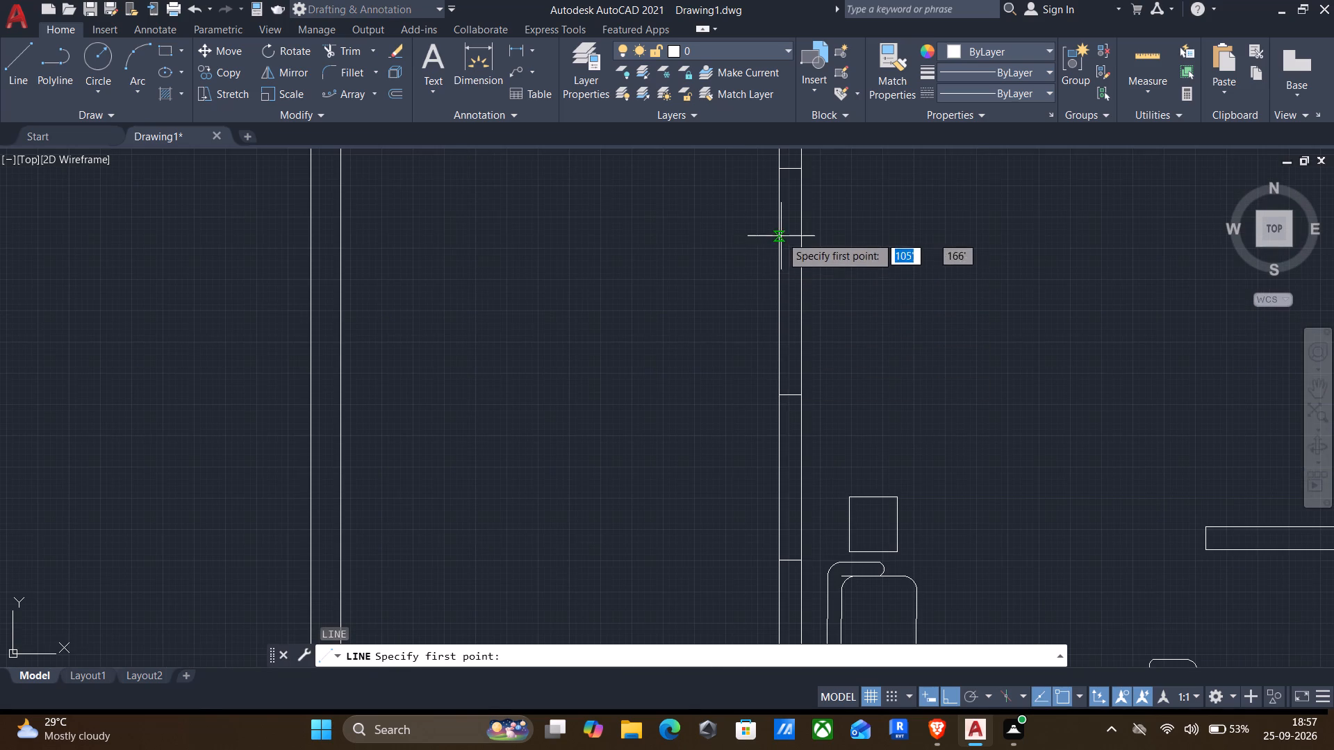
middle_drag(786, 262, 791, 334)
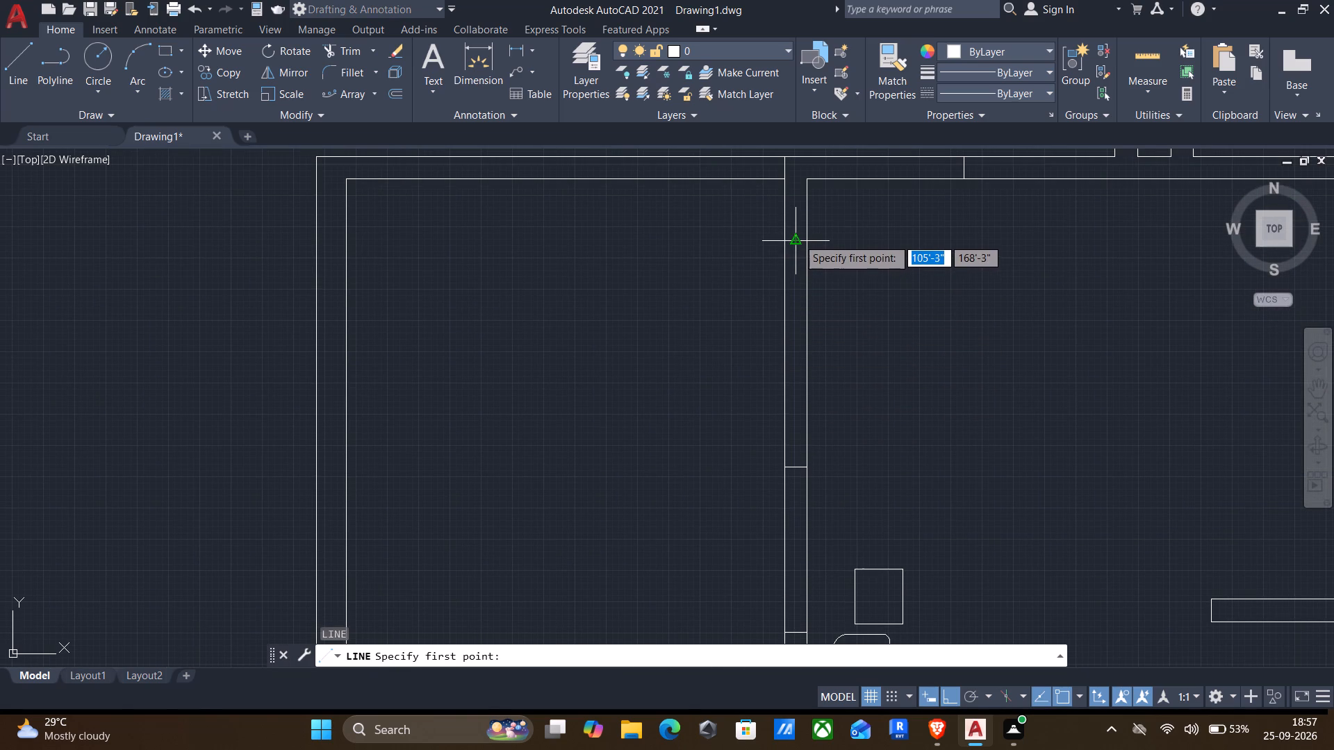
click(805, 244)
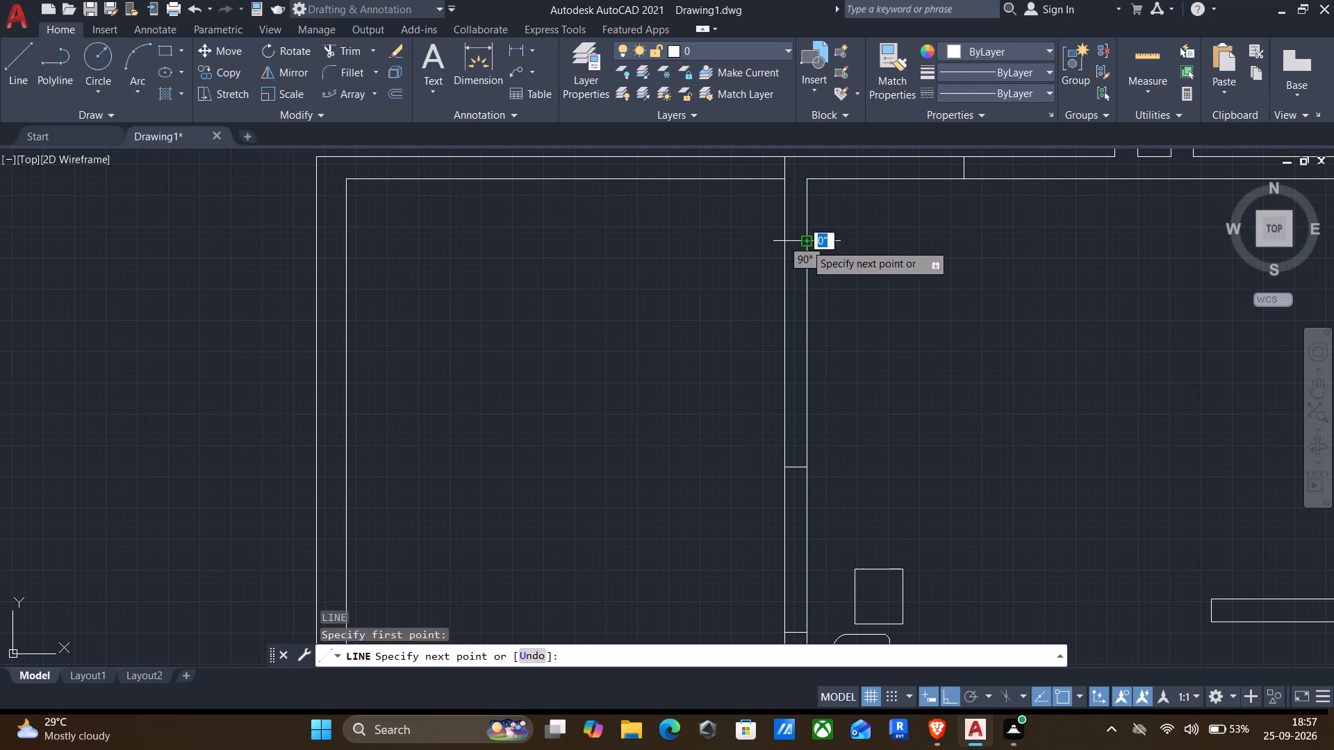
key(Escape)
Draw vertical centre lines through the upper and middle window openings in the left wall, between the midpoints of their cross lines.
key(l)
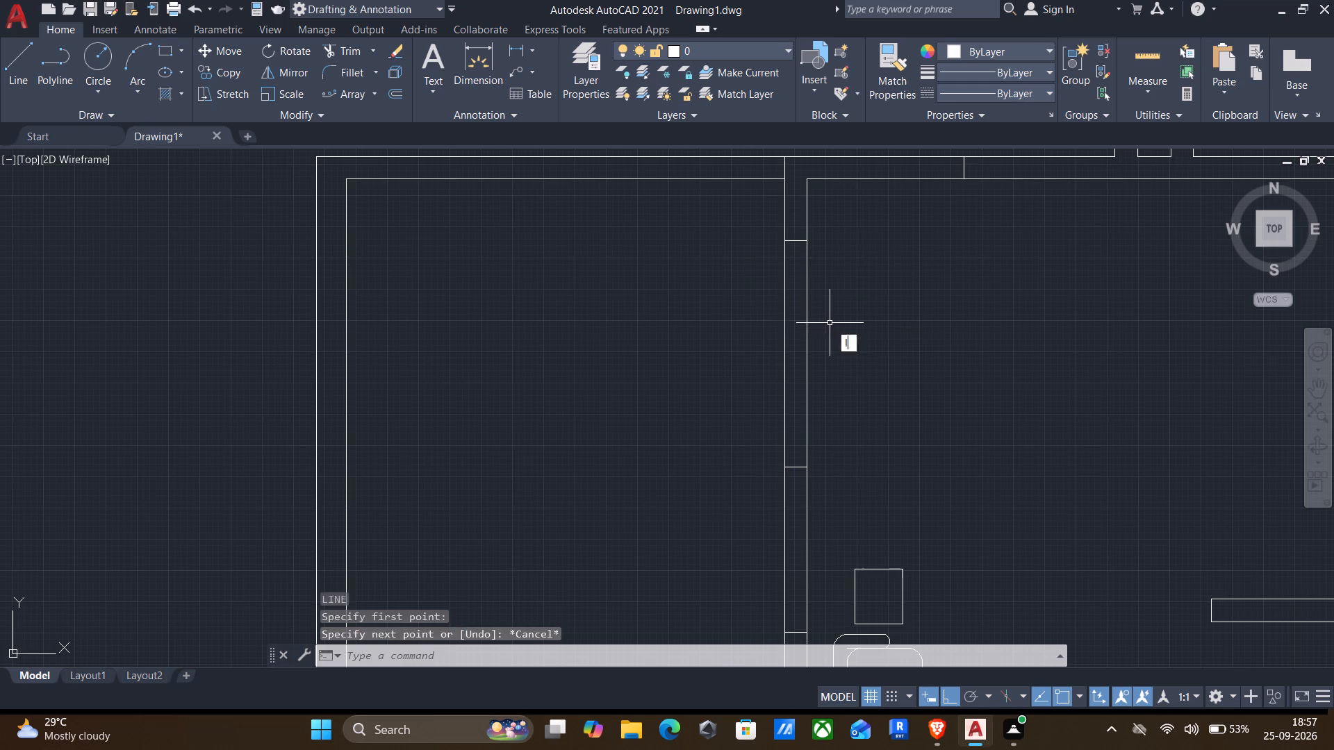
key(Return)
click(792, 240)
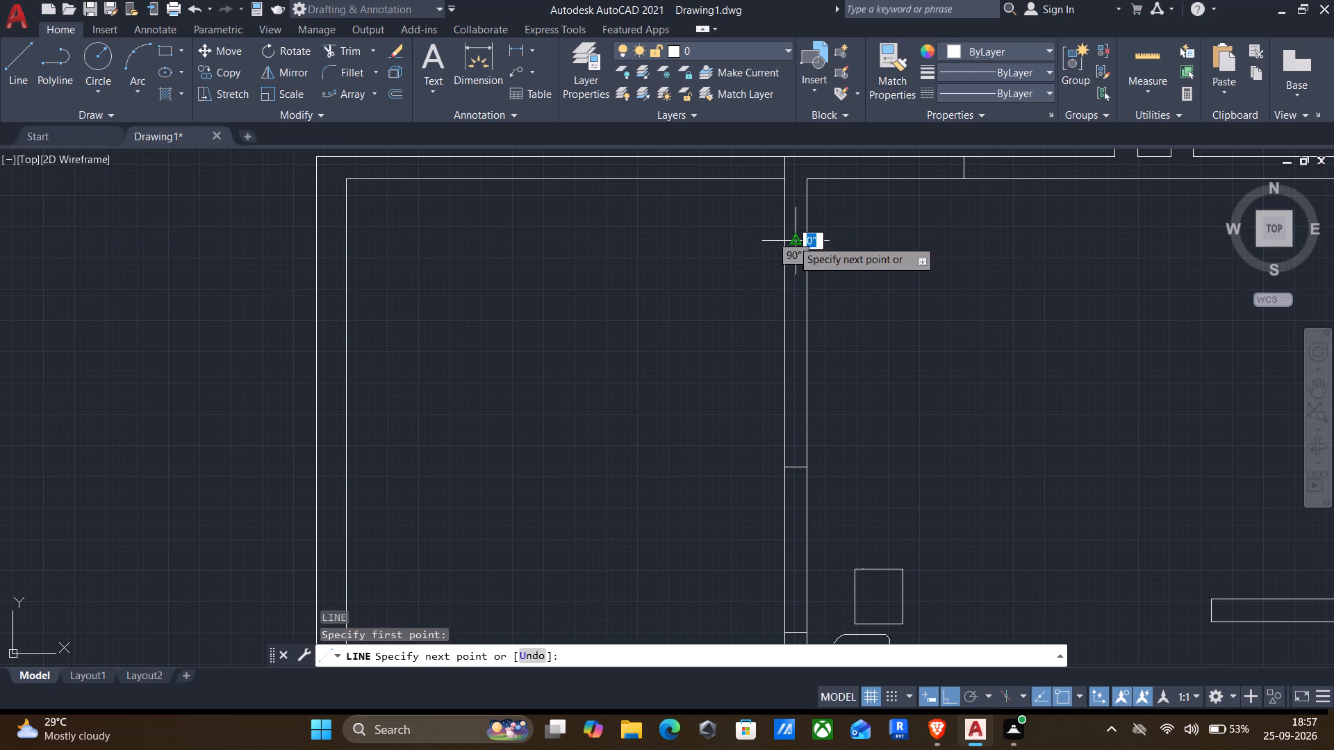
click(797, 460)
key(Return)
middle_drag(795, 531, 903, 319)
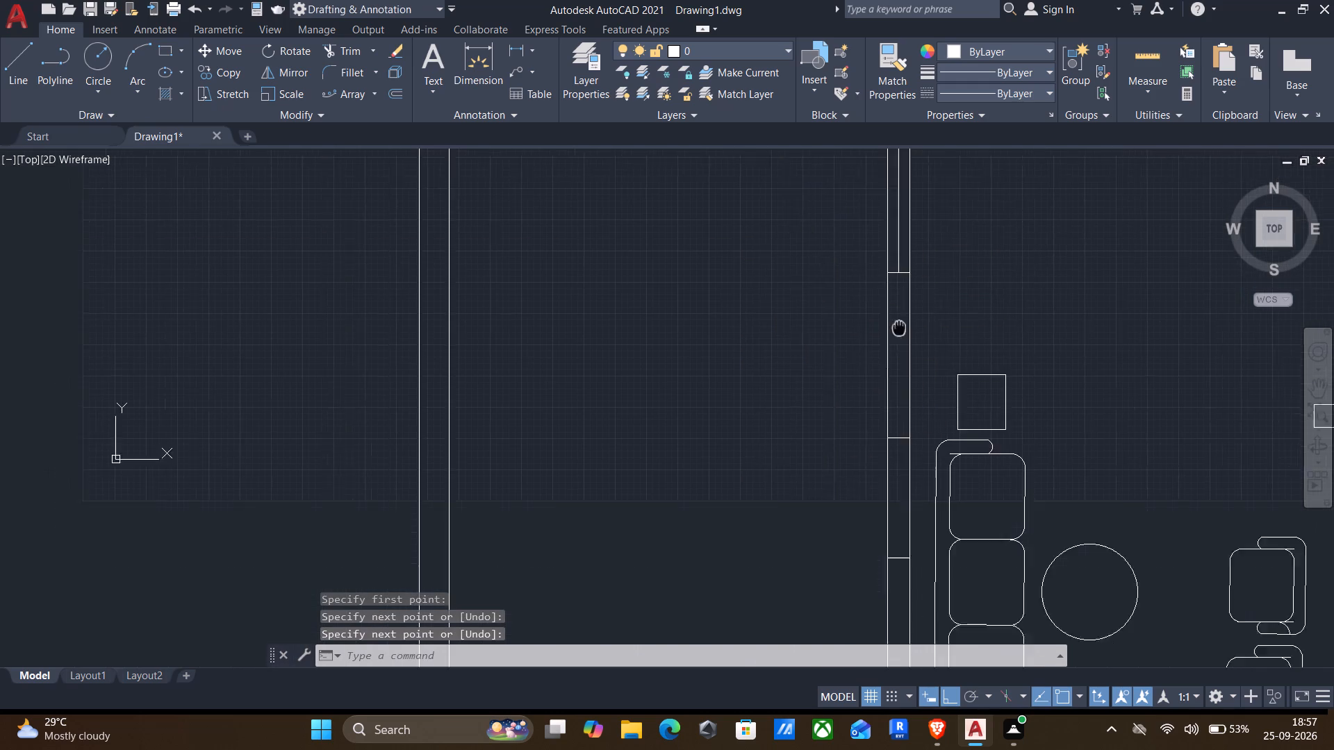
middle_drag(903, 319, 908, 303)
key(Return)
click(907, 408)
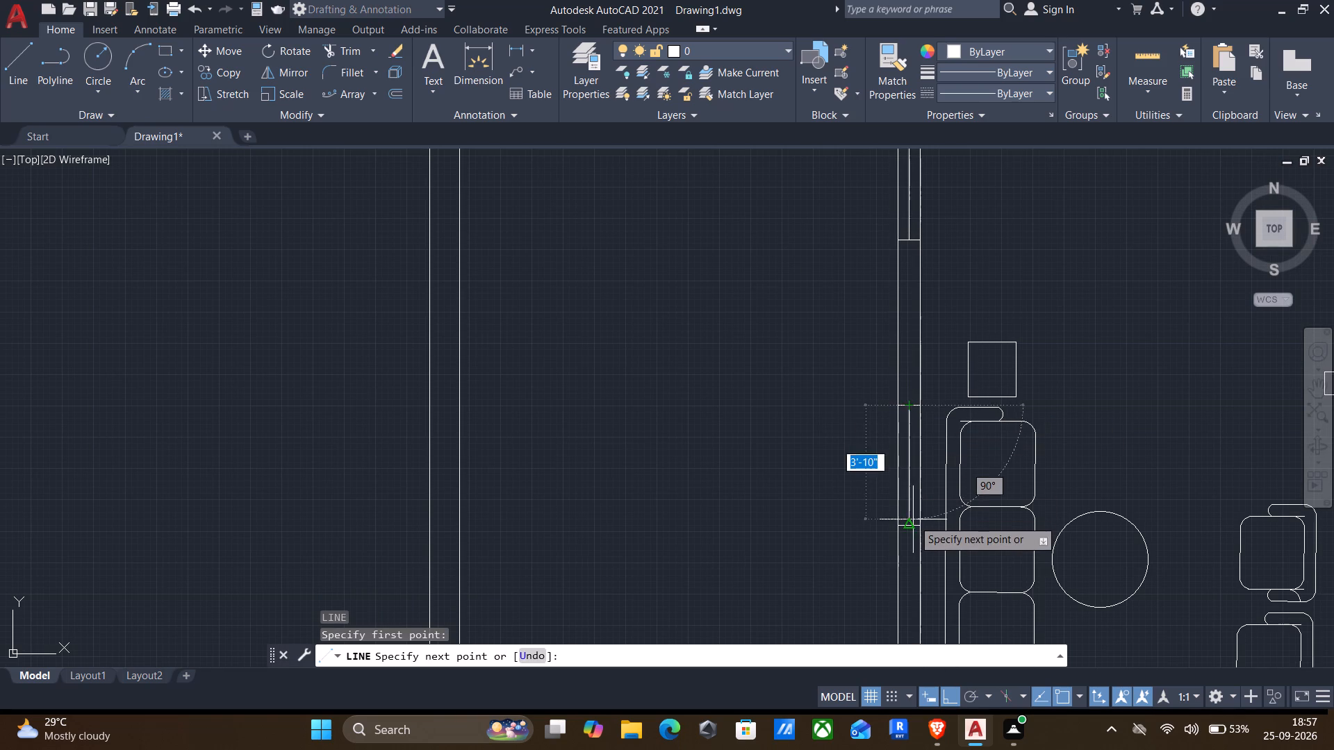
click(912, 525)
key(Return)
Draw a vertical centre line through the left wall's lowest window opening, beside the lower side table, between its cross lines' midpoints.
scroll(902, 527, down, 1)
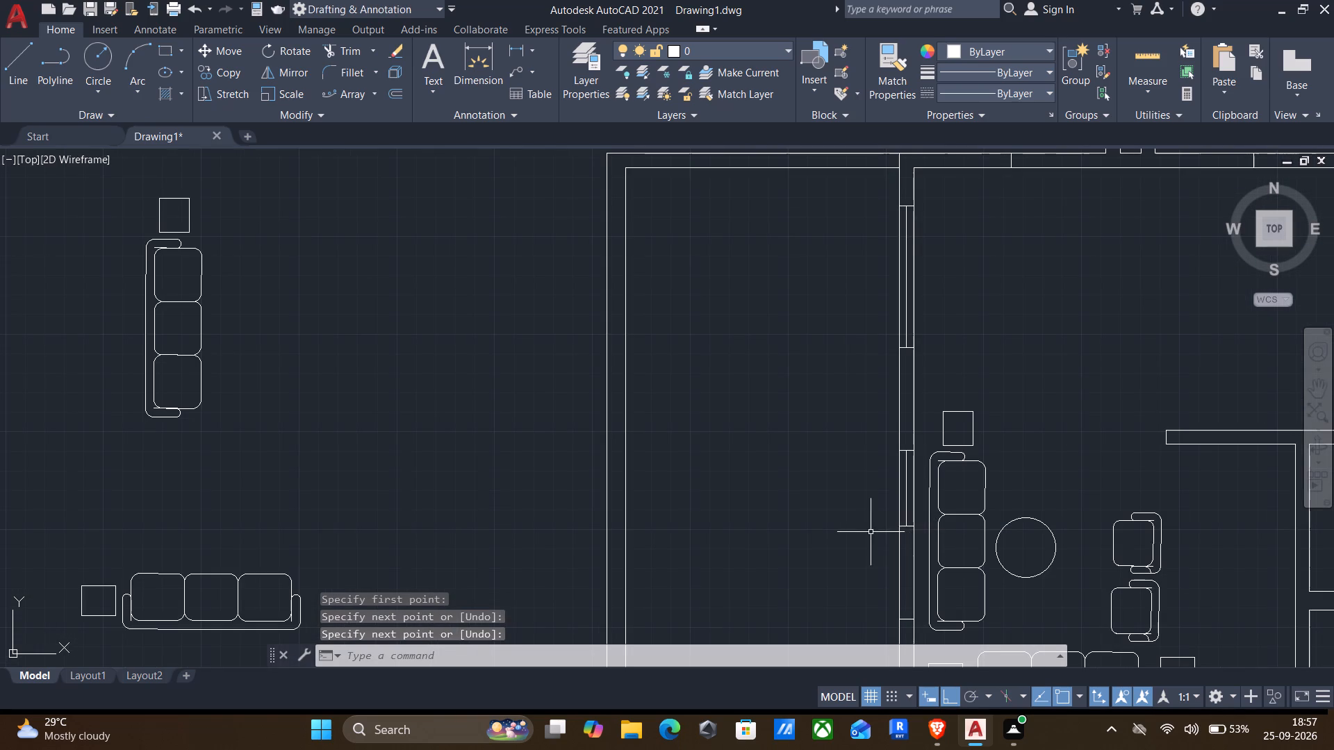
middle_drag(869, 533, 946, 385)
middle_drag(897, 502, 922, 345)
middle_drag(925, 339, 853, 381)
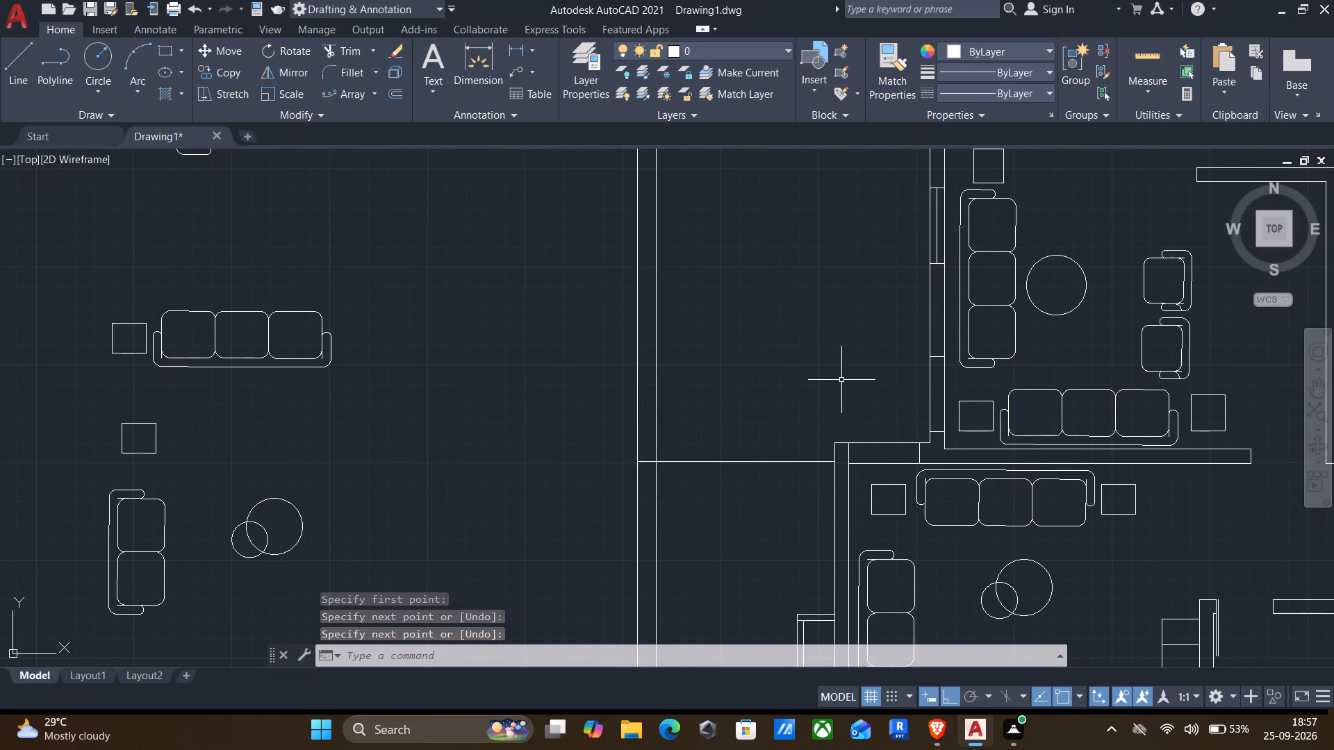
key(Return)
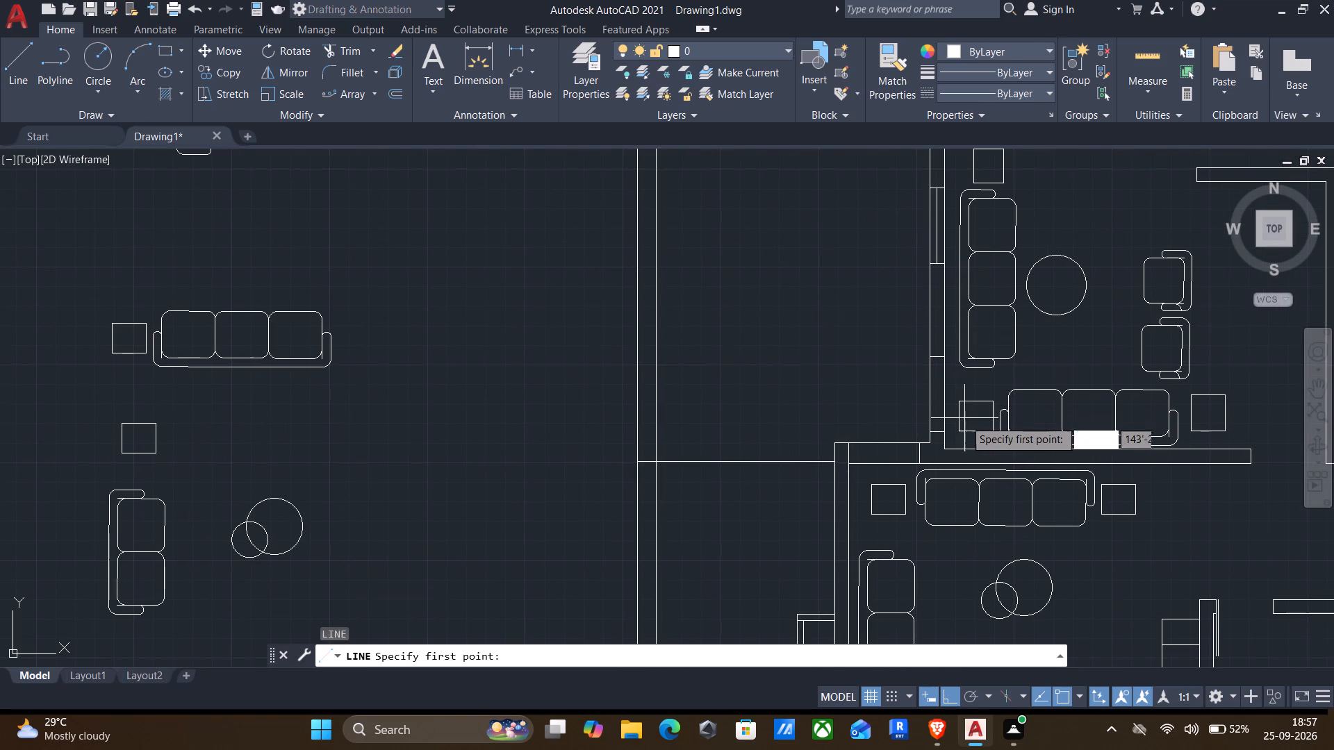
click(933, 429)
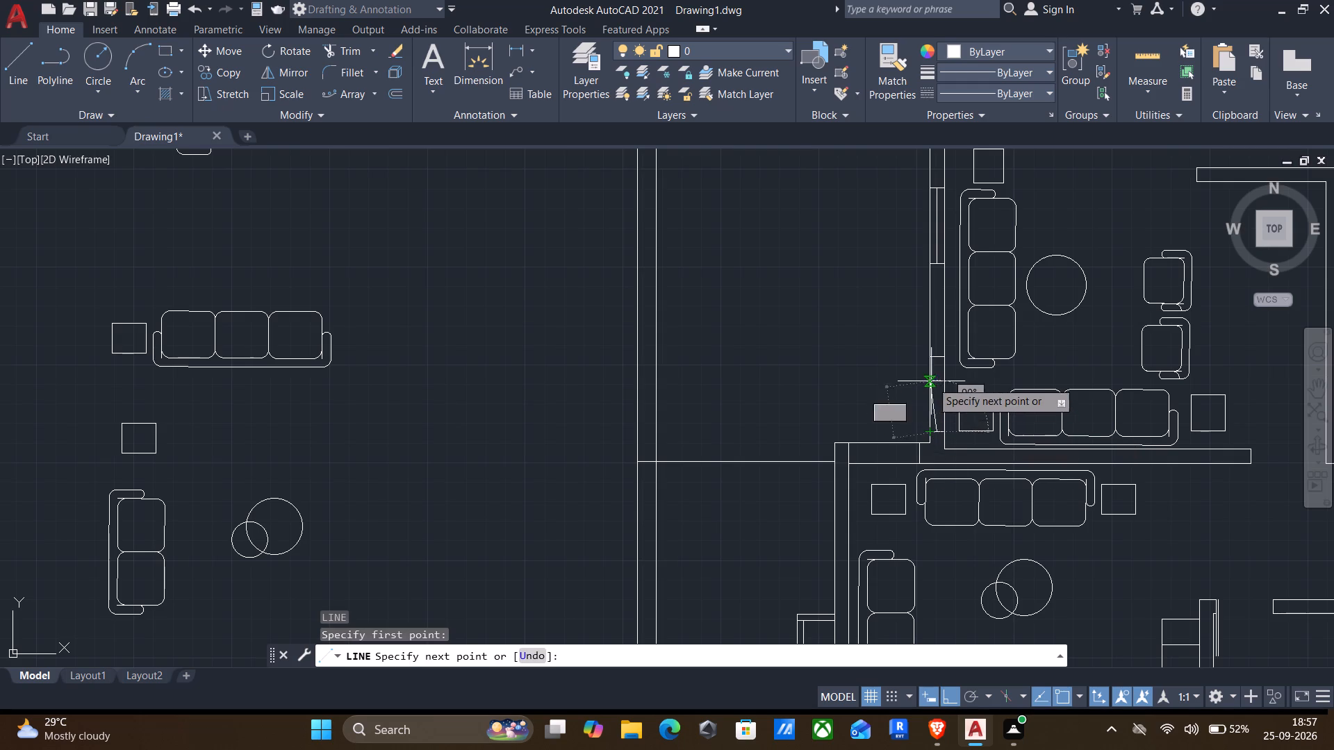
click(937, 355)
key(Return)
Offset the lowest window's centre line 1" to each side.
key(o)
key(Return)
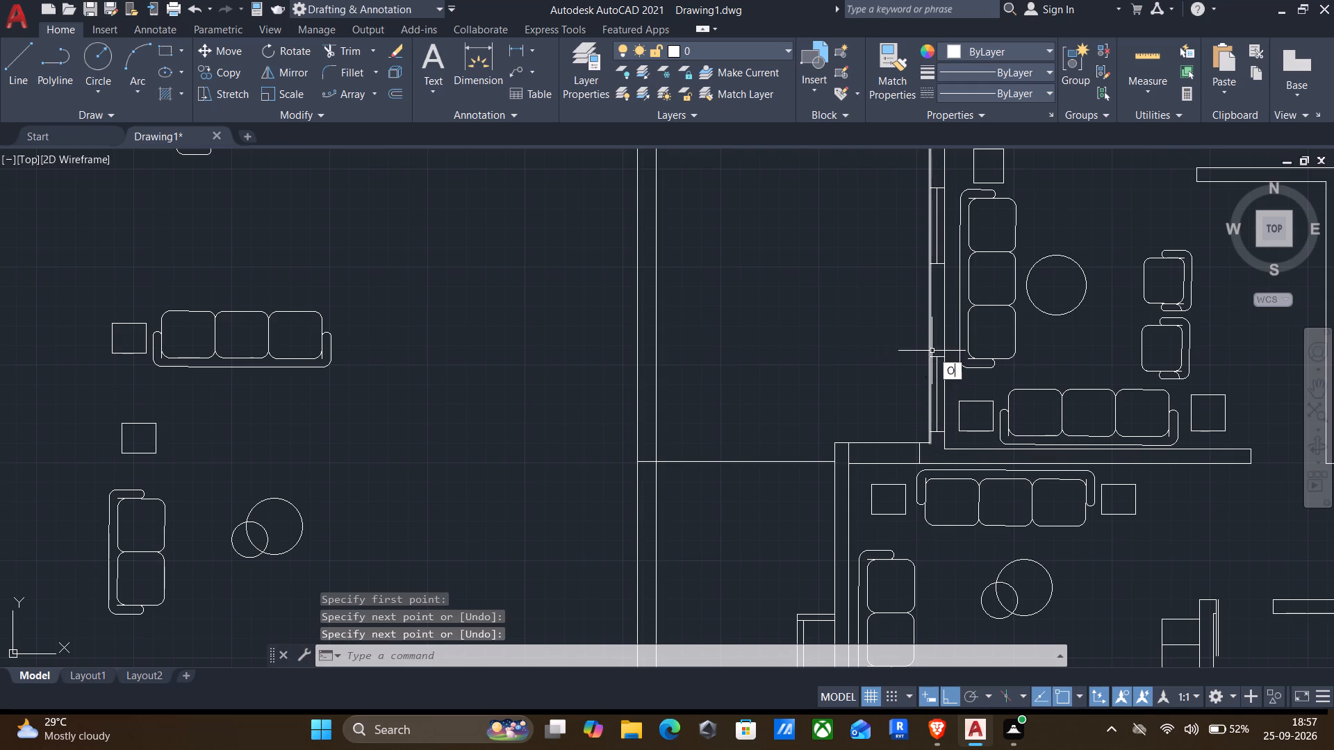
scroll(927, 399, up, 2)
click(946, 376)
drag(827, 406, 834, 403)
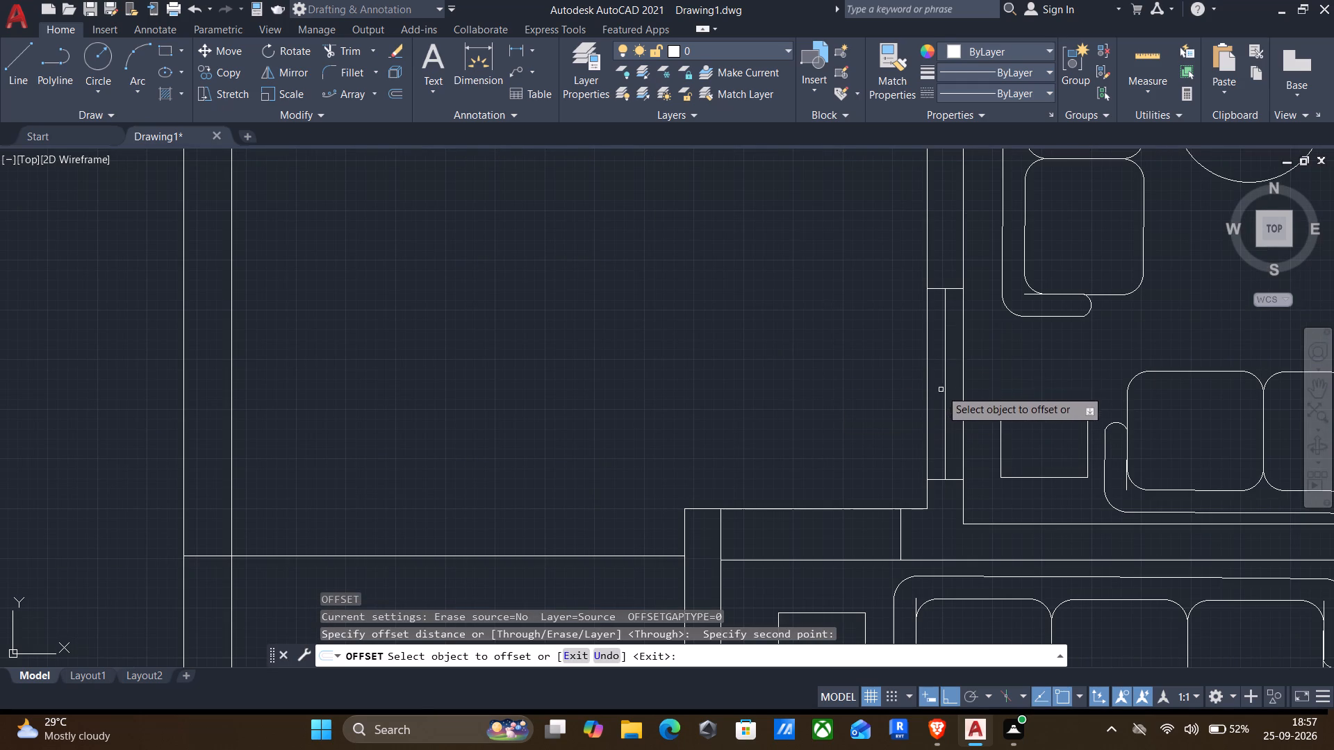
click(946, 393)
key(1)
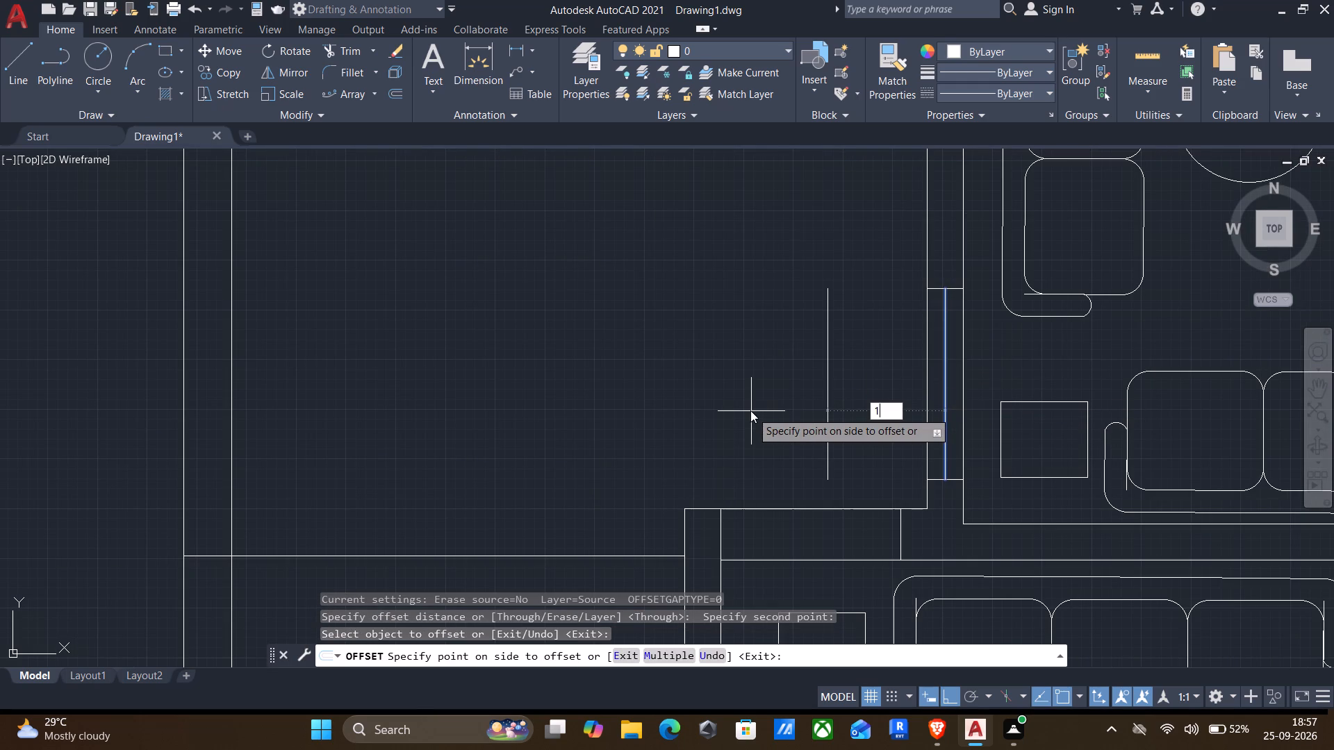
key(shift+quotedbl)
key(Return)
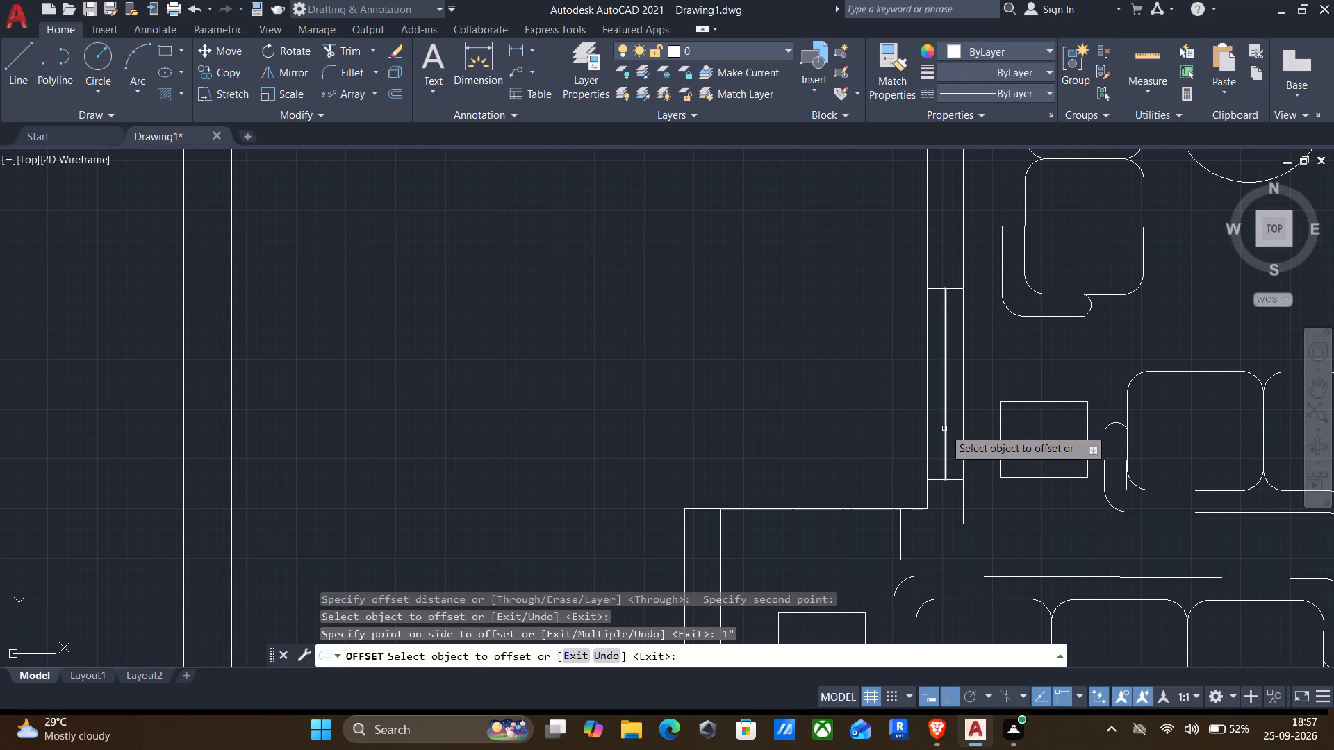
click(944, 428)
key(1)
key(shift+quotedbl)
key(Return)
Offset the centre line of the middle window, beside the three-seat sofa, 1" to each side.
middle_drag(1003, 412, 994, 447)
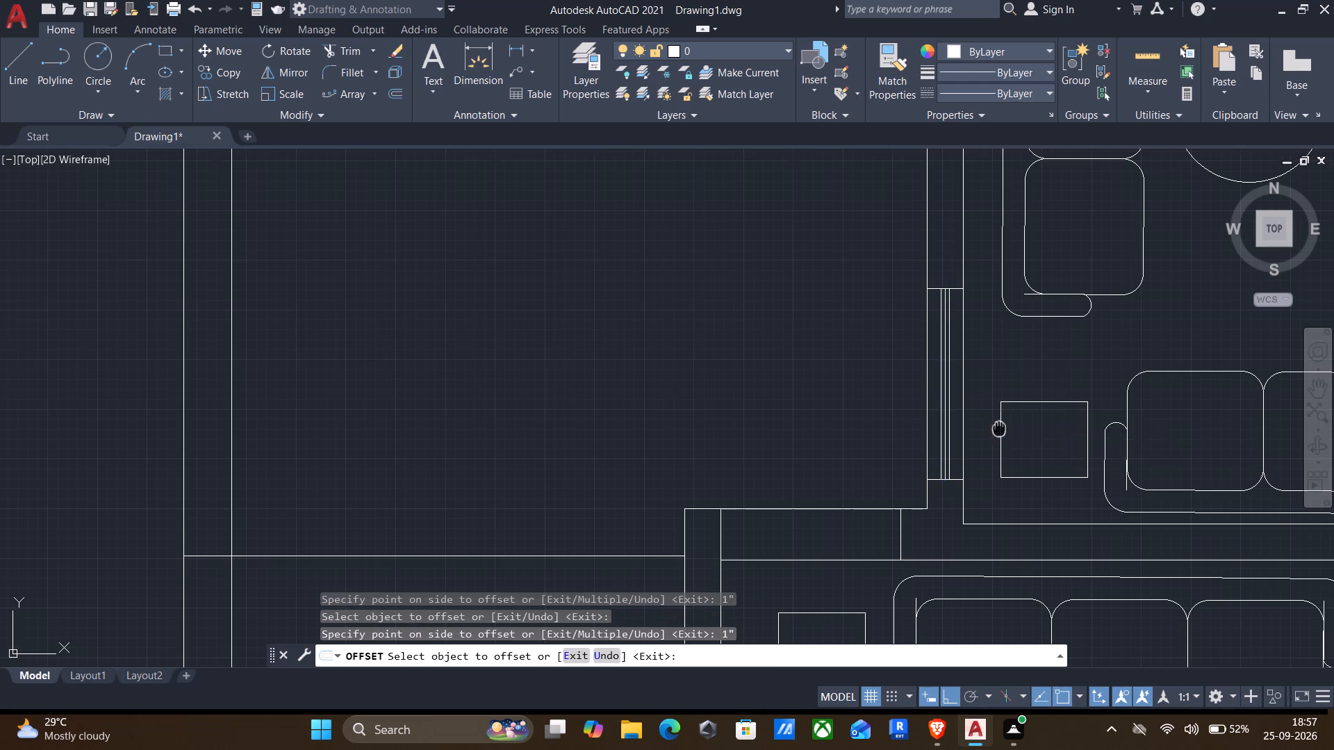
middle_drag(994, 447, 978, 683)
middle_drag(839, 362, 846, 506)
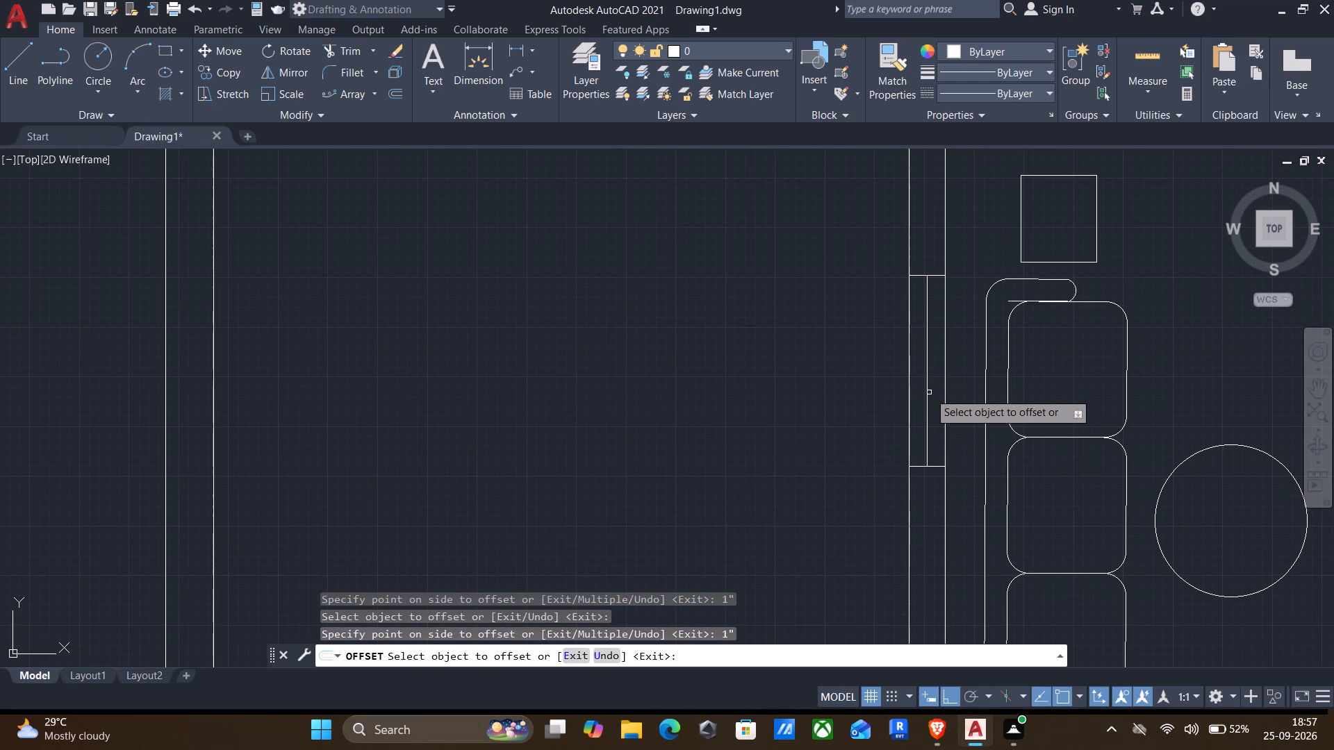
click(929, 394)
key(1)
key(shift+quotedbl)
key(Return)
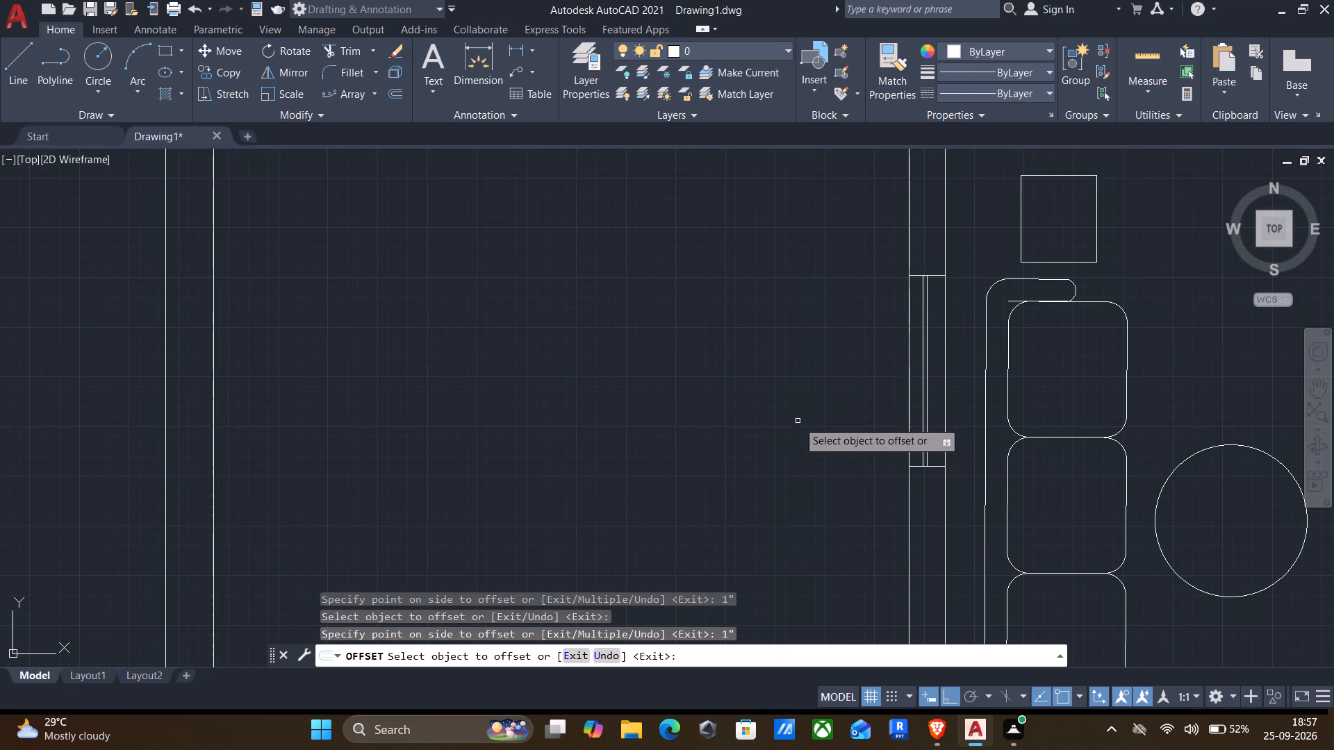
click(929, 412)
key(1)
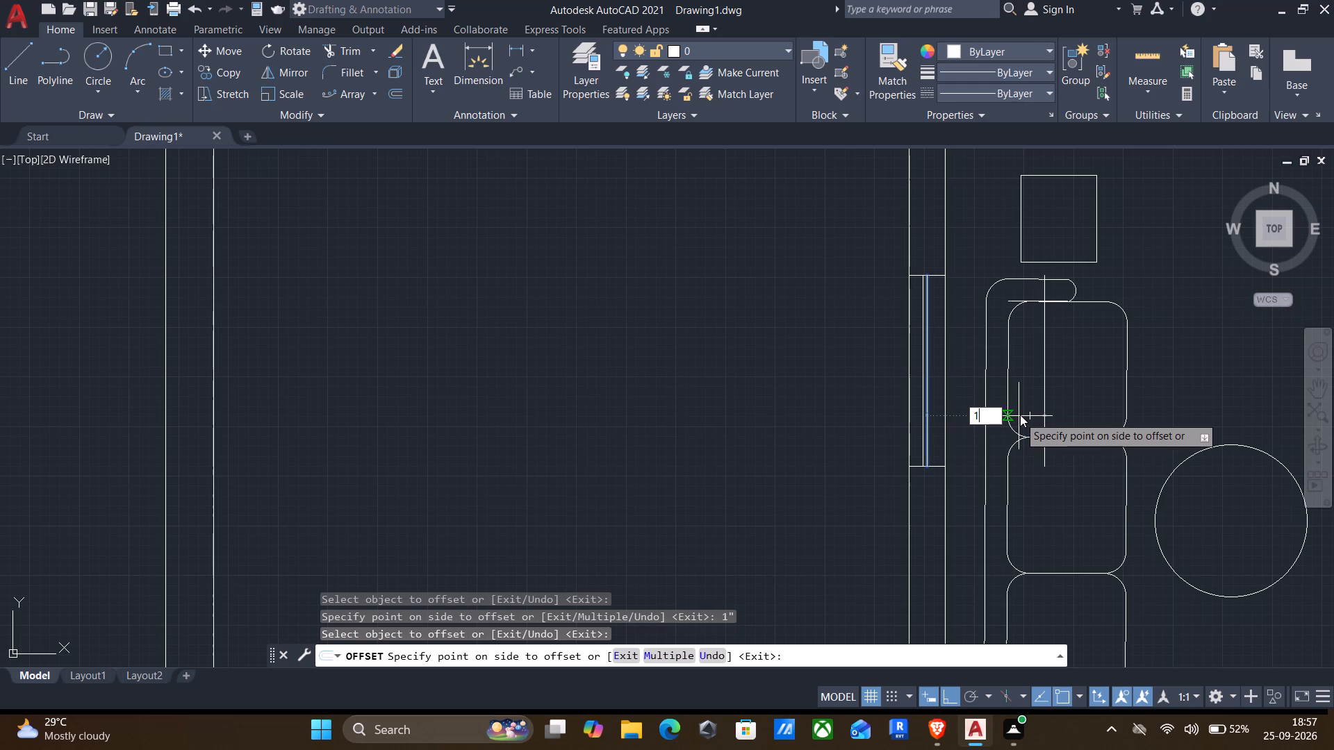
key(shift+quotedbl)
key(Return)
Offset the centre line of the upper window in the left wall 1" to each side.
middle_drag(981, 432, 978, 459)
middle_drag(970, 518, 968, 676)
middle_drag(934, 401, 941, 612)
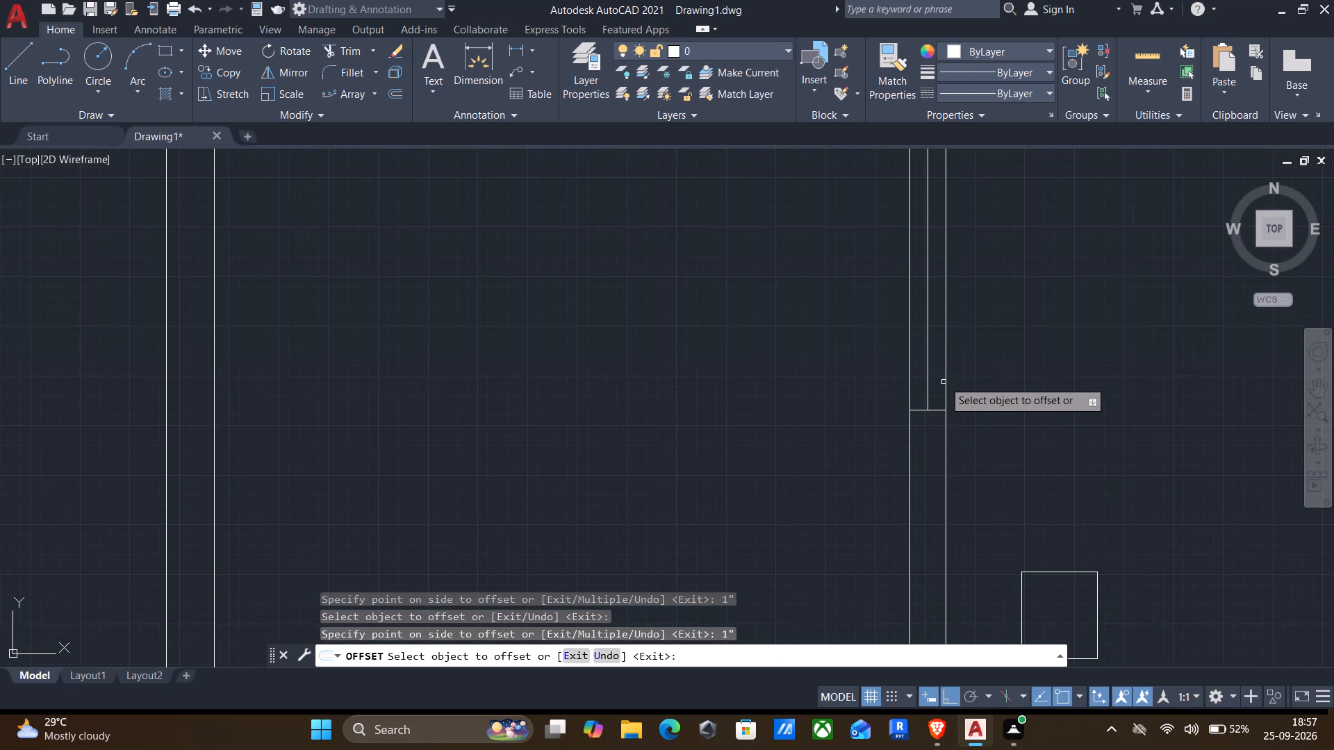
click(927, 376)
key(1)
key(shift+quotedbl)
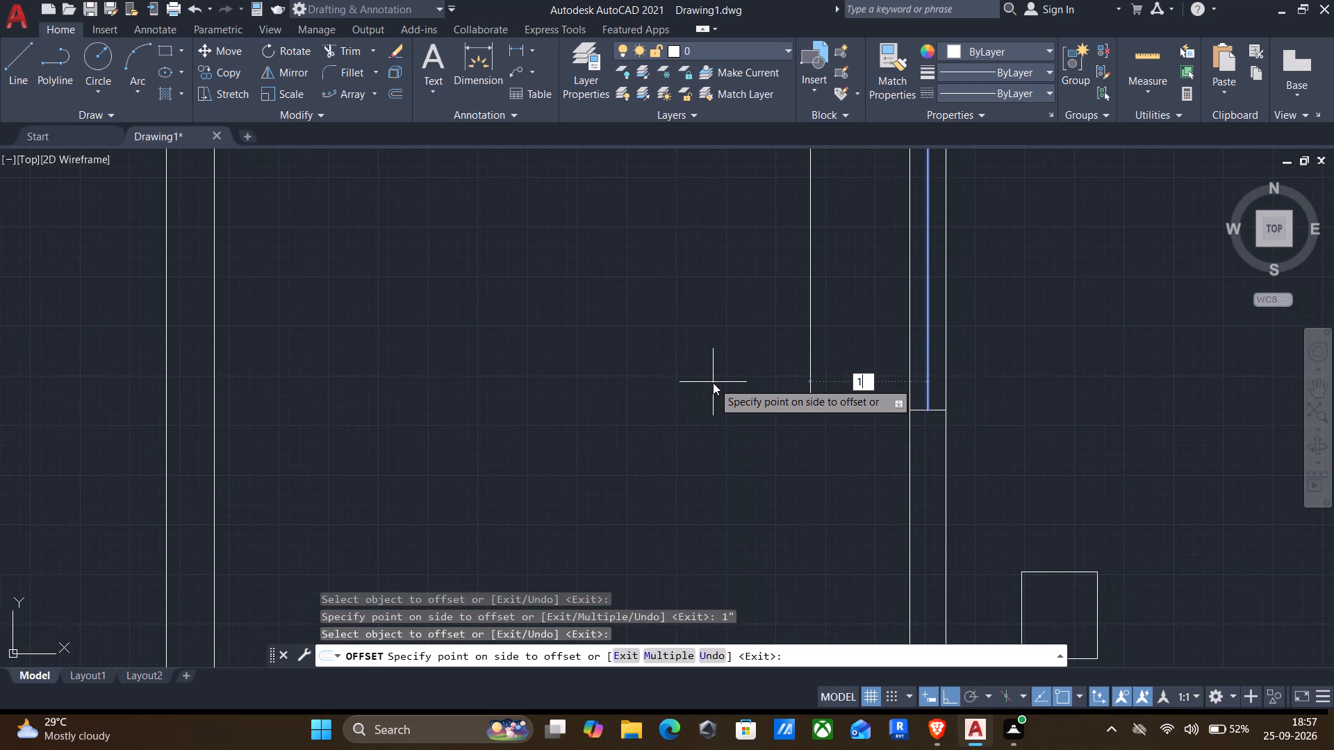
key(Return)
scroll(935, 365, up, 3)
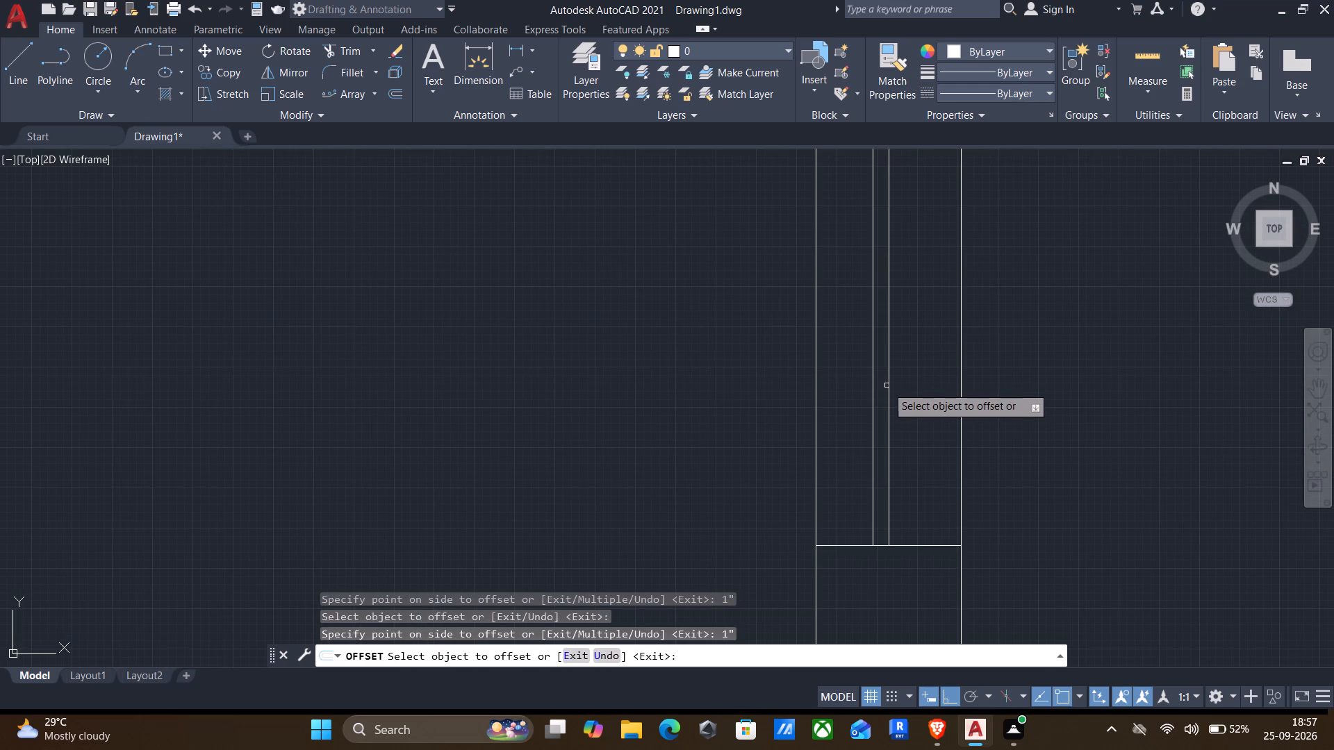
click(887, 379)
key(1)
key(shift+quotedbl)
key(Return)
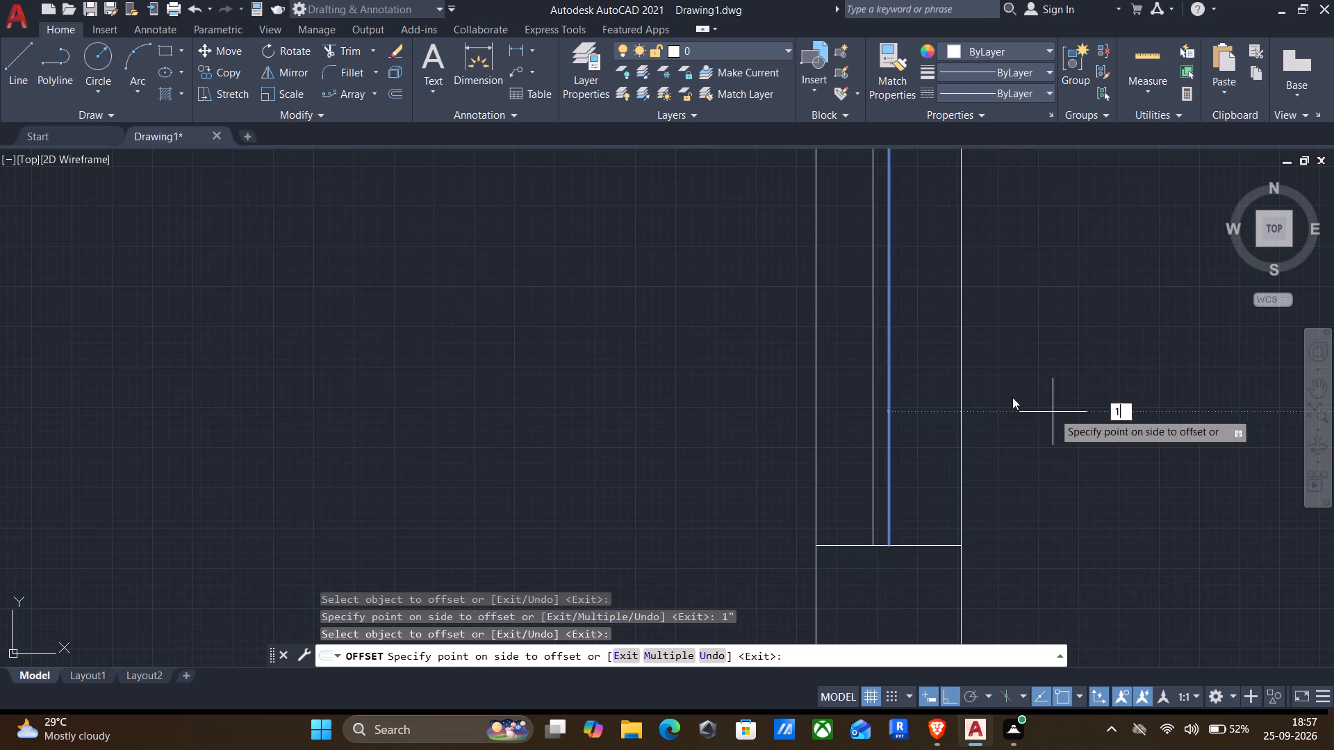
scroll(1032, 419, down, 2)
middle_drag(661, 410, 752, 476)
key(Return)
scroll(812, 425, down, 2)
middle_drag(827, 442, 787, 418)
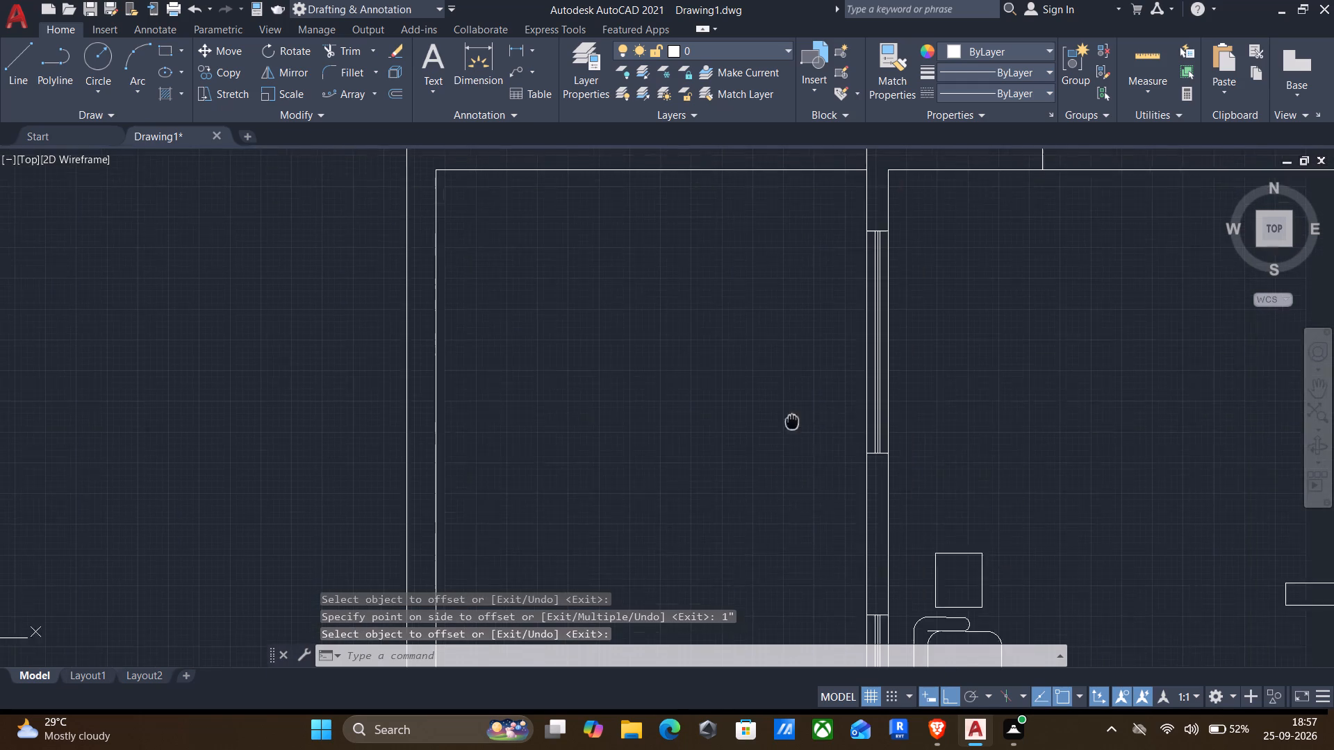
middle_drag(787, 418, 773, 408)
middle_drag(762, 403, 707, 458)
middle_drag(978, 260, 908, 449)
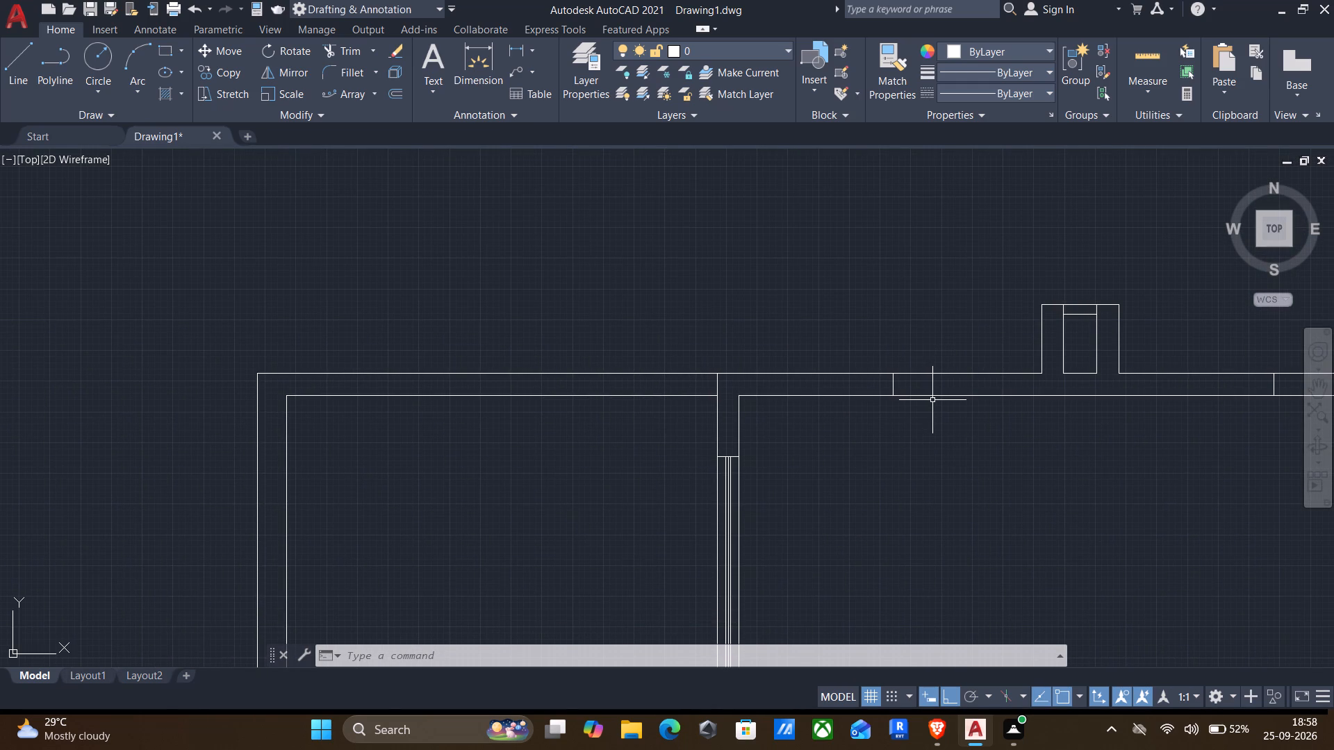
Draw a vertical line across the top wall just left of the projecting shaft, closing the window opening's right end.
key(l)
key(Return)
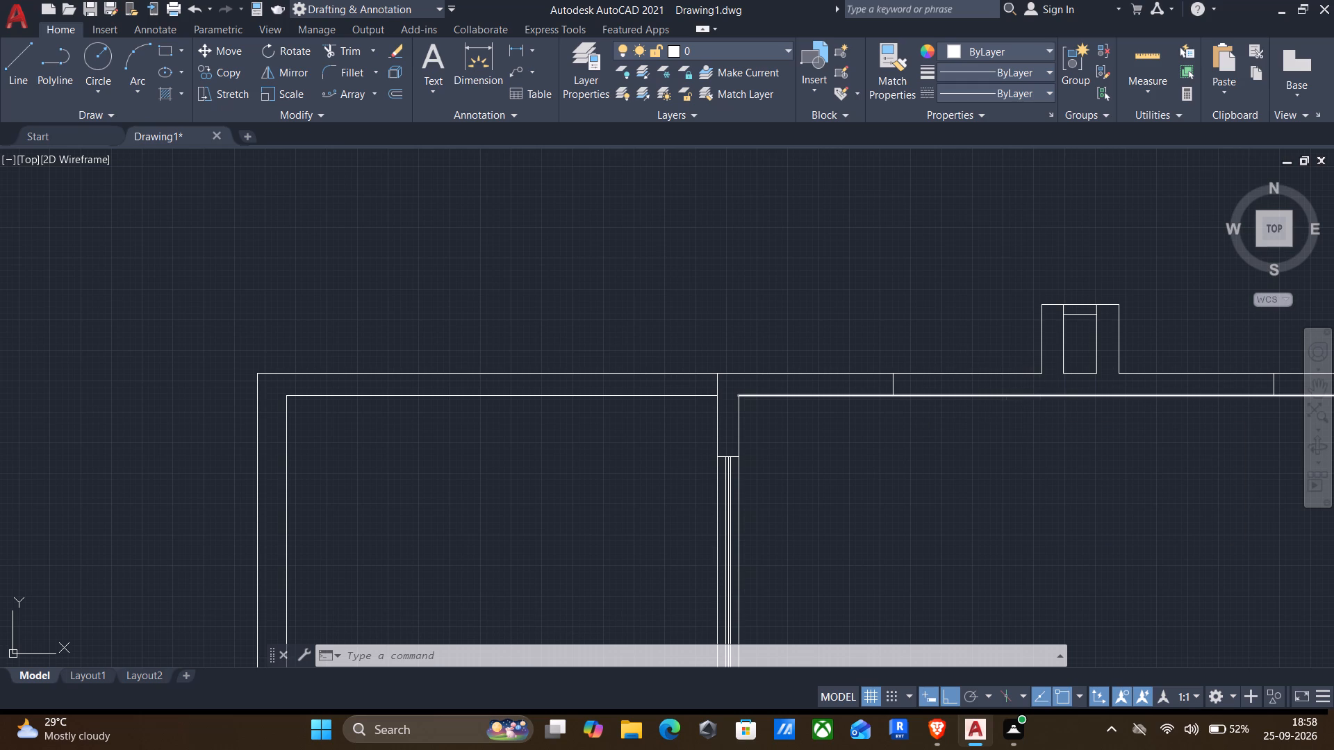
scroll(1032, 390, up, 1)
click(1033, 367)
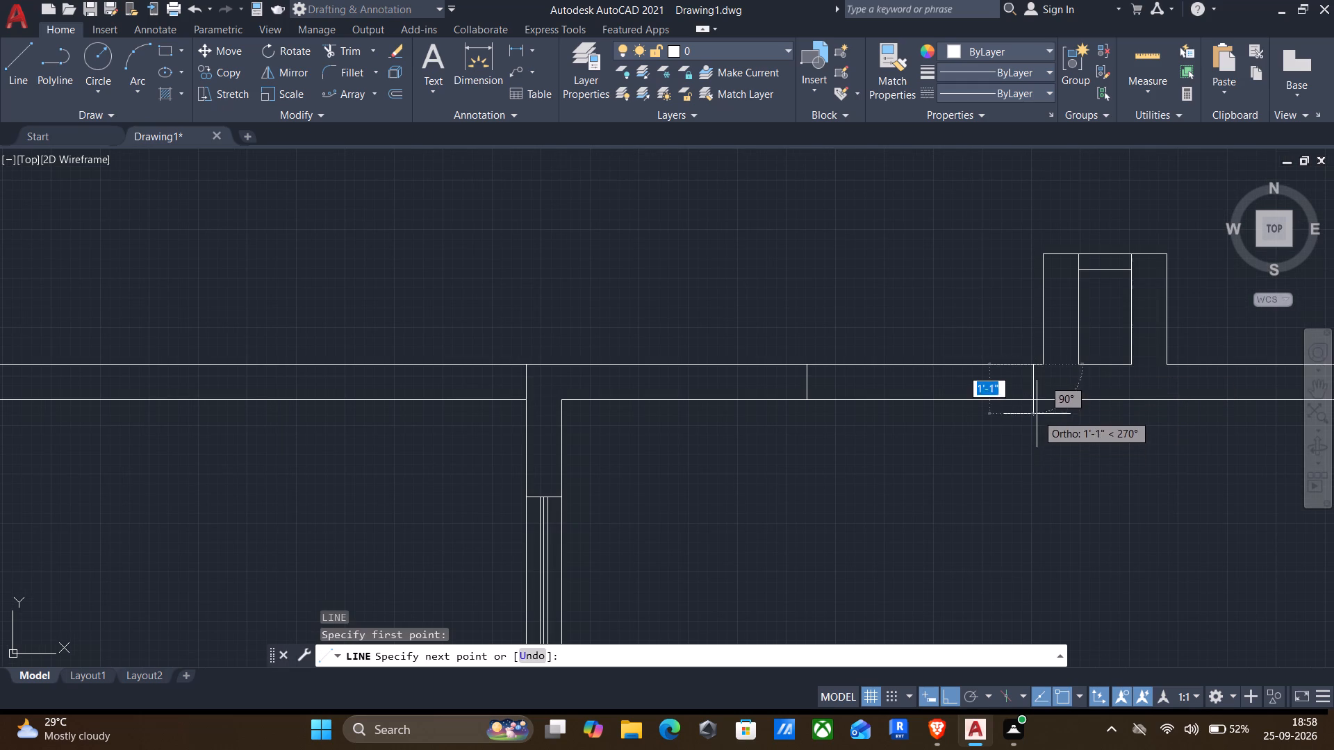
click(1035, 400)
key(Return)
Draw a horizontal centre line through the top wall's window opening, between the midpoints of its two end lines.
key(Return)
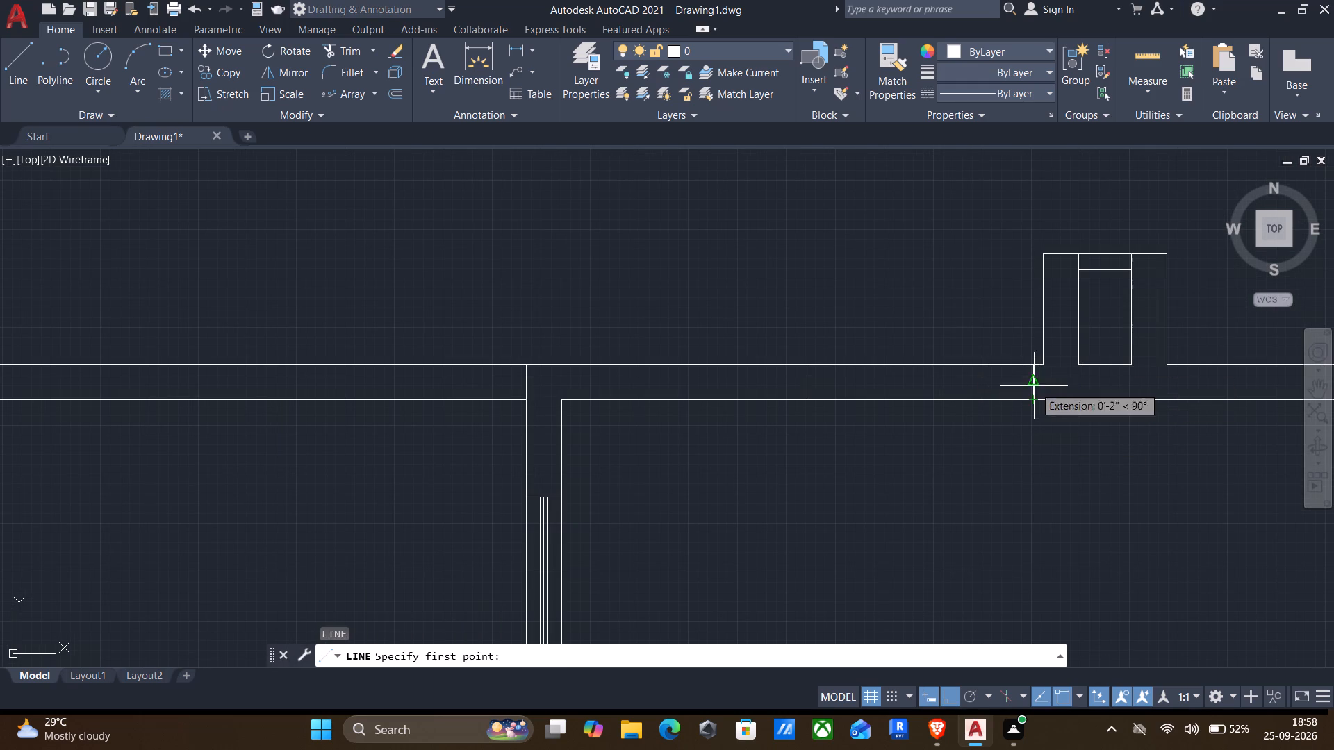
click(1032, 383)
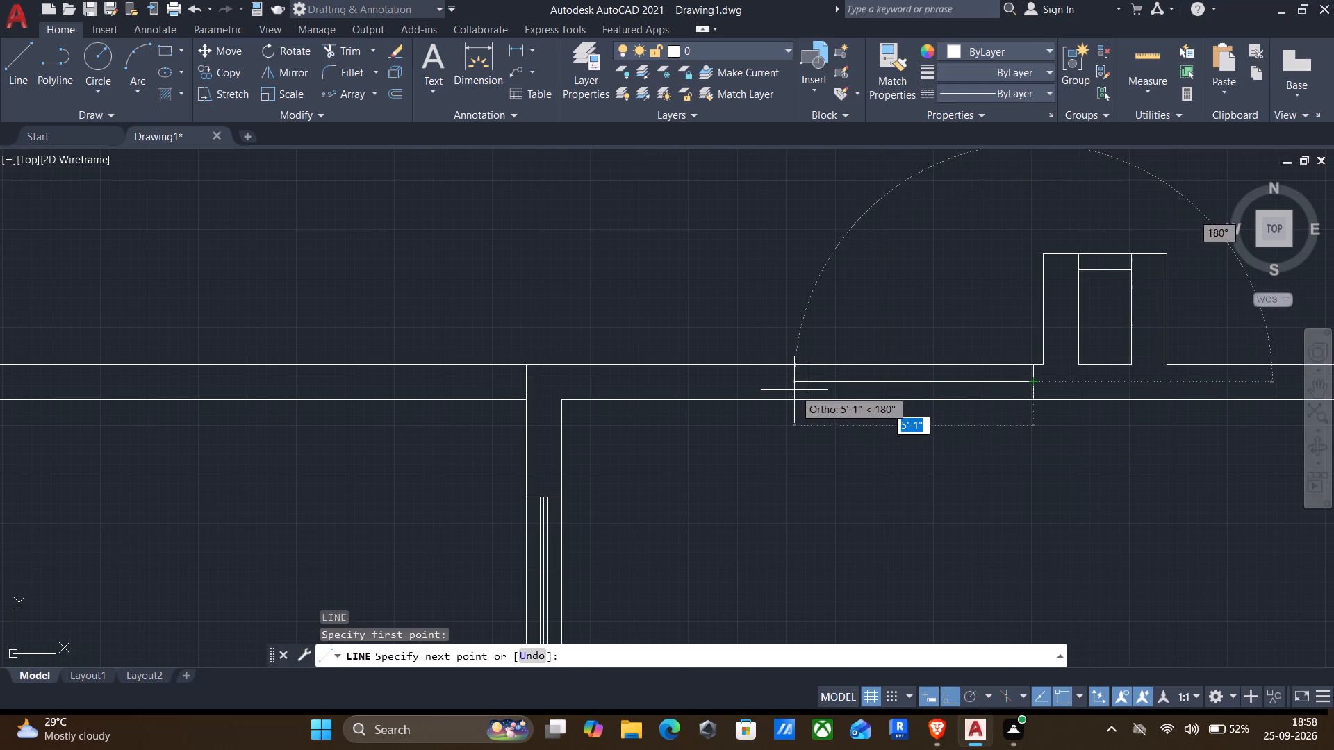
click(806, 381)
key(Return)
Offset the top wall window's centre line 1" to each side.
key(o)
key(Return)
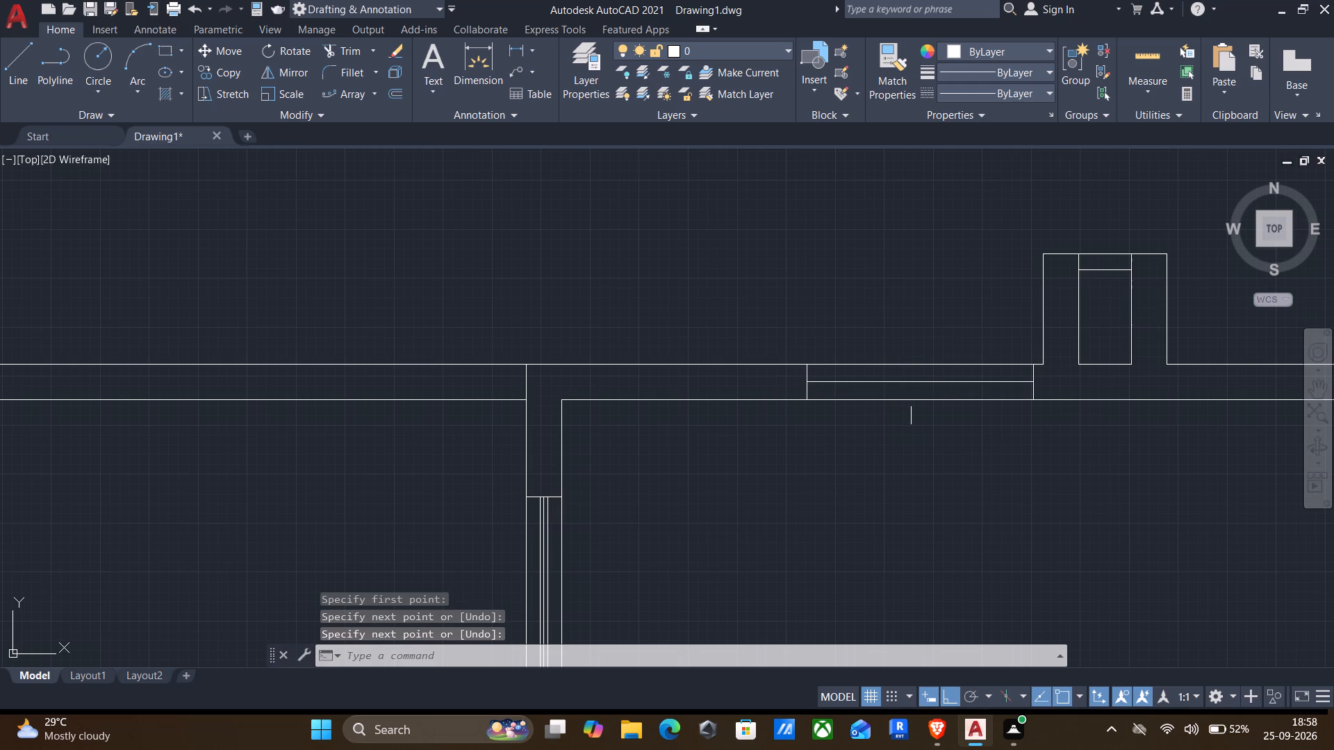
drag(911, 399, 911, 381)
click(903, 324)
click(900, 381)
key(1)
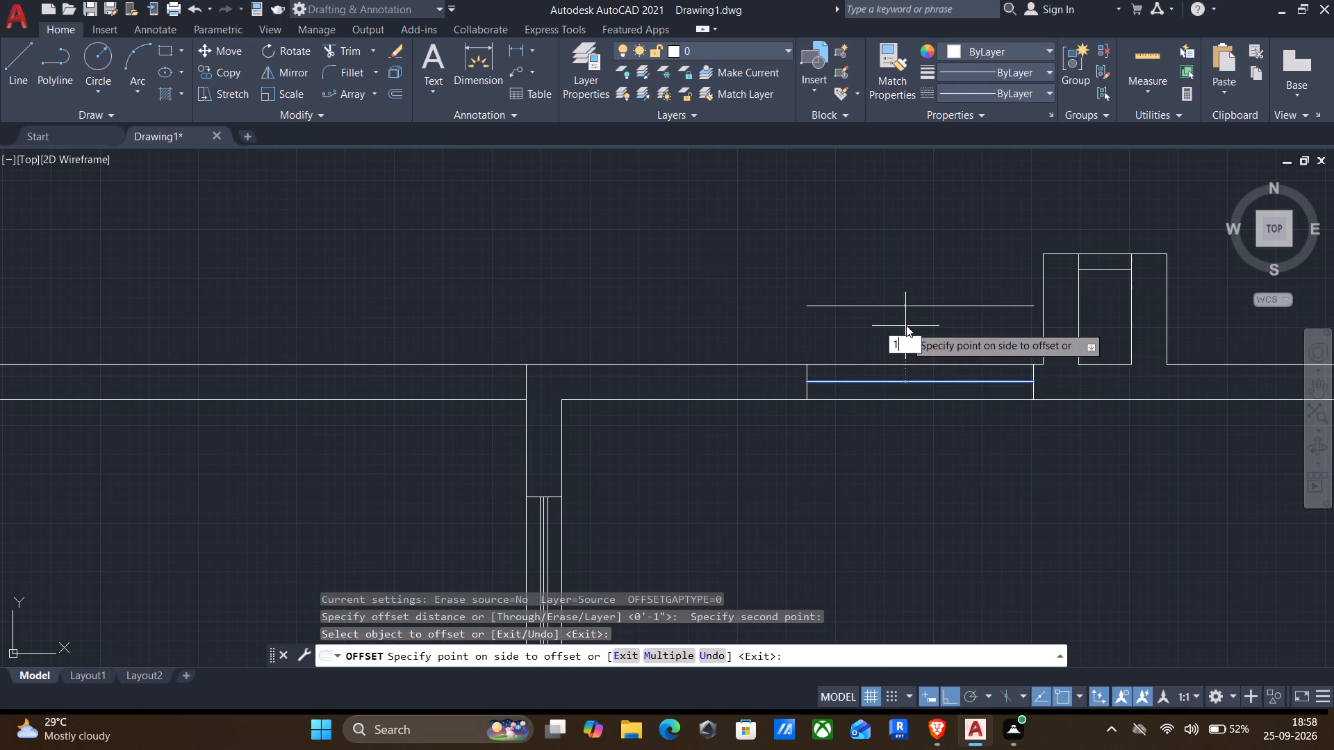
key(shift+quotedbl)
key(Return)
scroll(914, 383, up, 2)
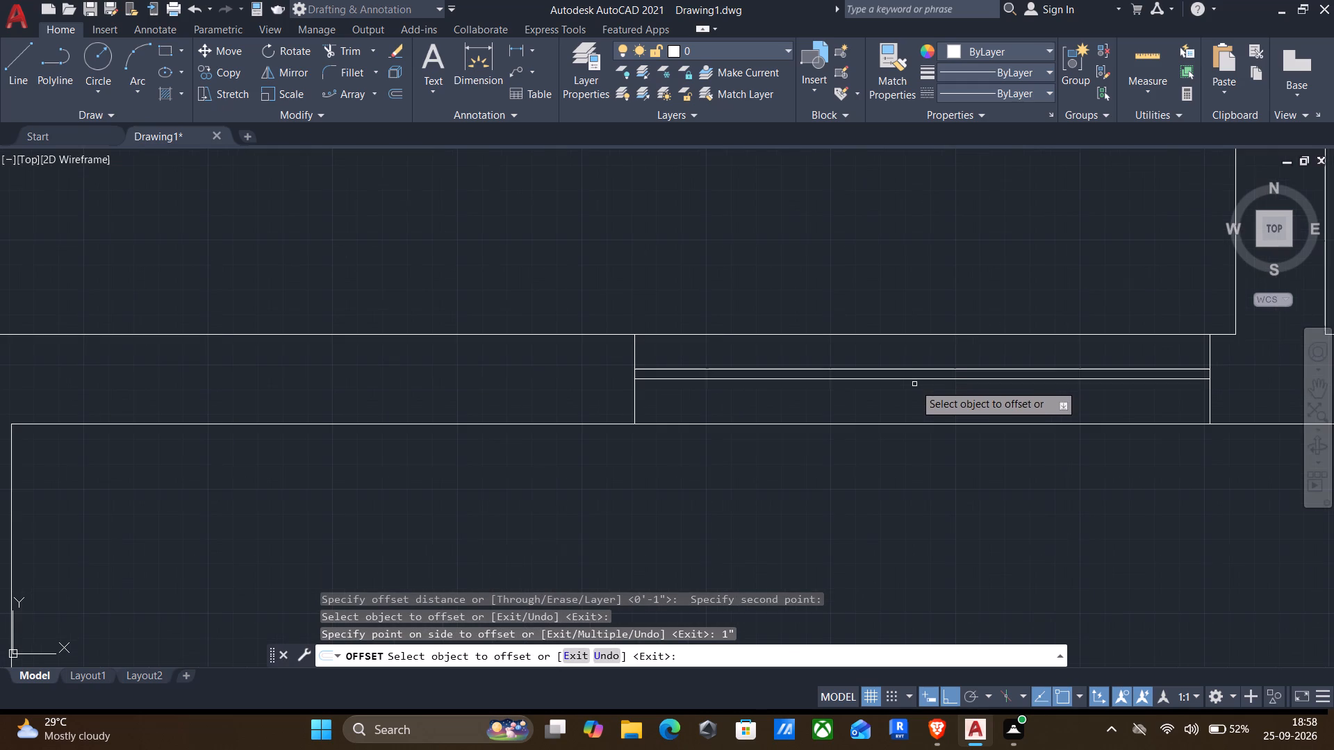
click(907, 376)
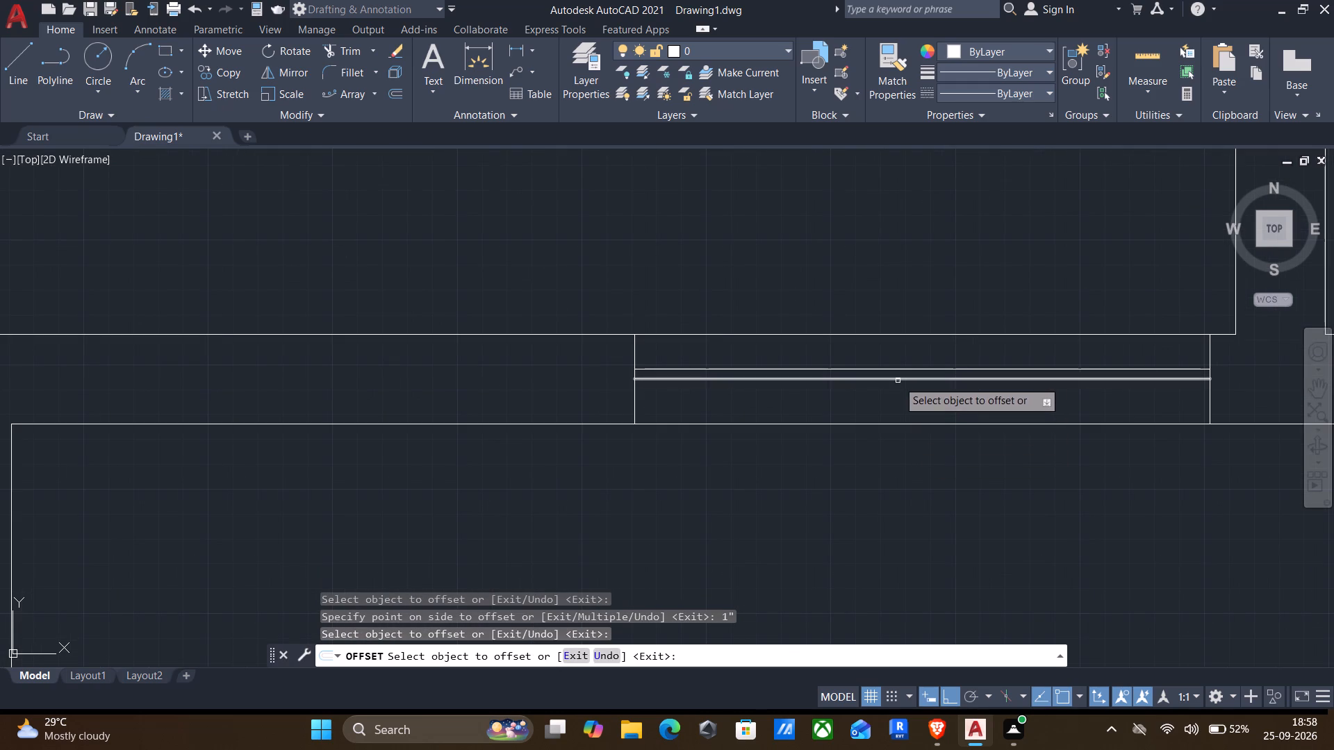
click(898, 381)
key(1)
key(shift+quotedbl)
key(Return)
scroll(902, 447, down, 2)
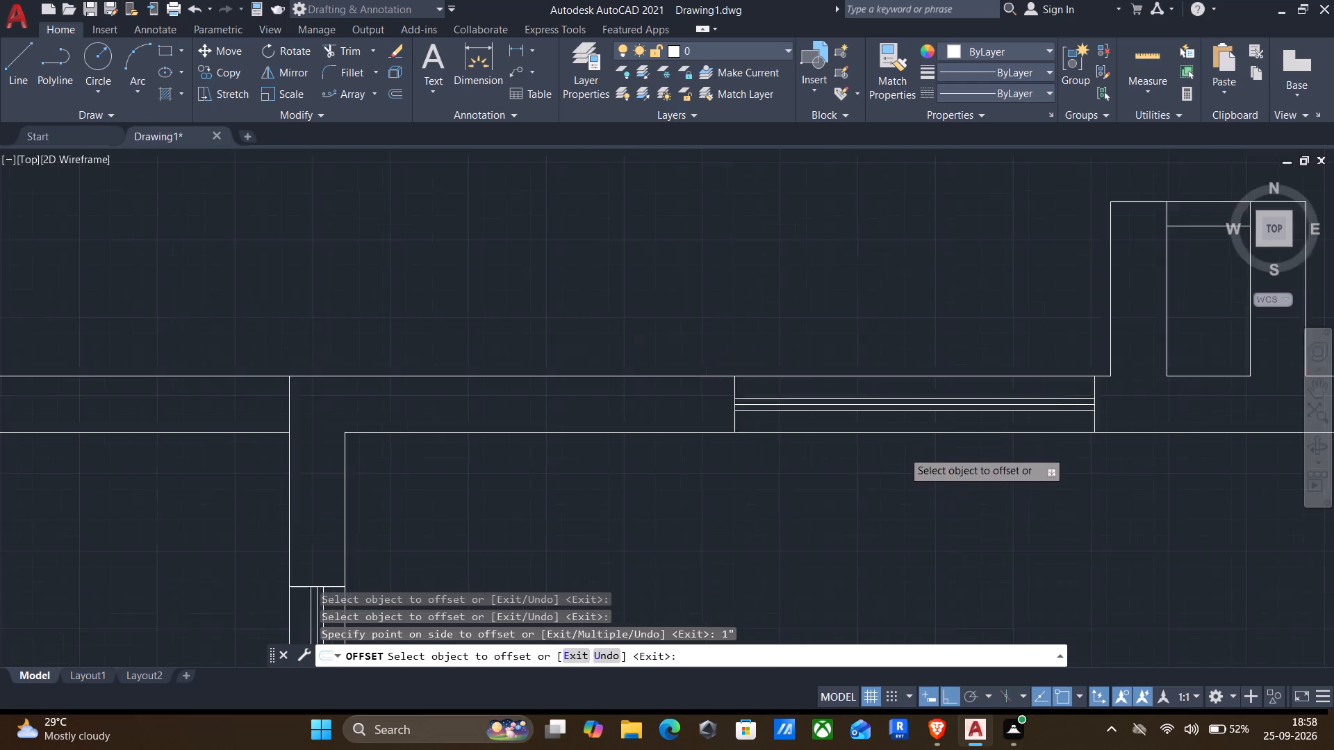
key(Return)
Draw a line across the vertical partition, extending the lower face of the wall between the two small right-hand rooms.
middle_drag(931, 505, 855, 351)
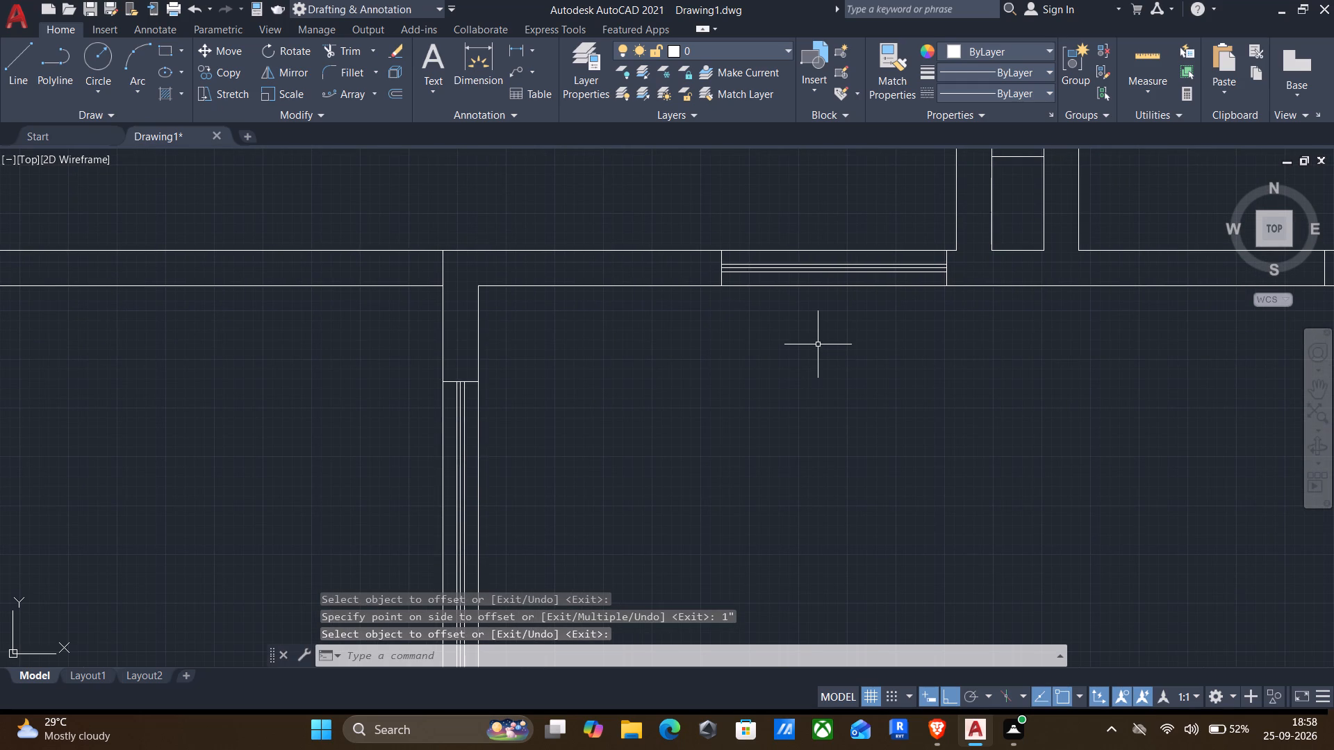
scroll(940, 417, down, 1)
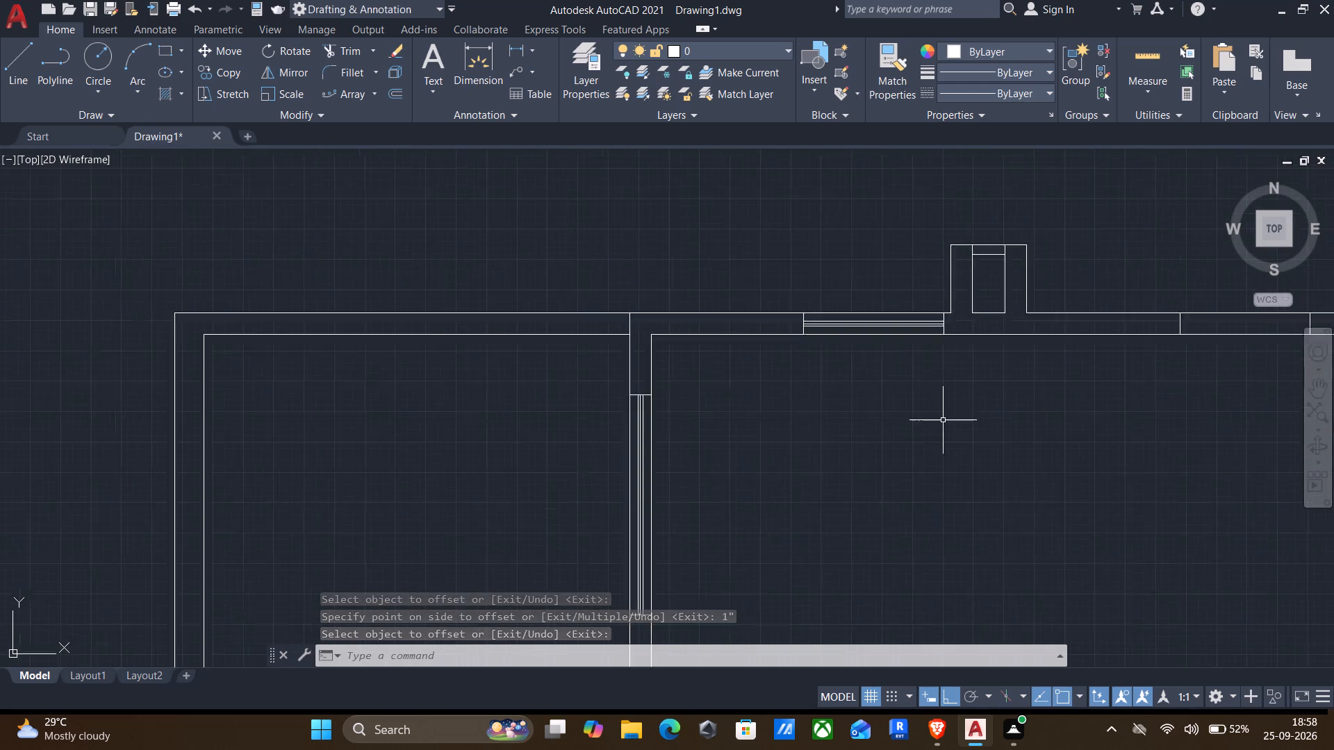
scroll(943, 420, down, 1)
middle_drag(1042, 502, 555, 348)
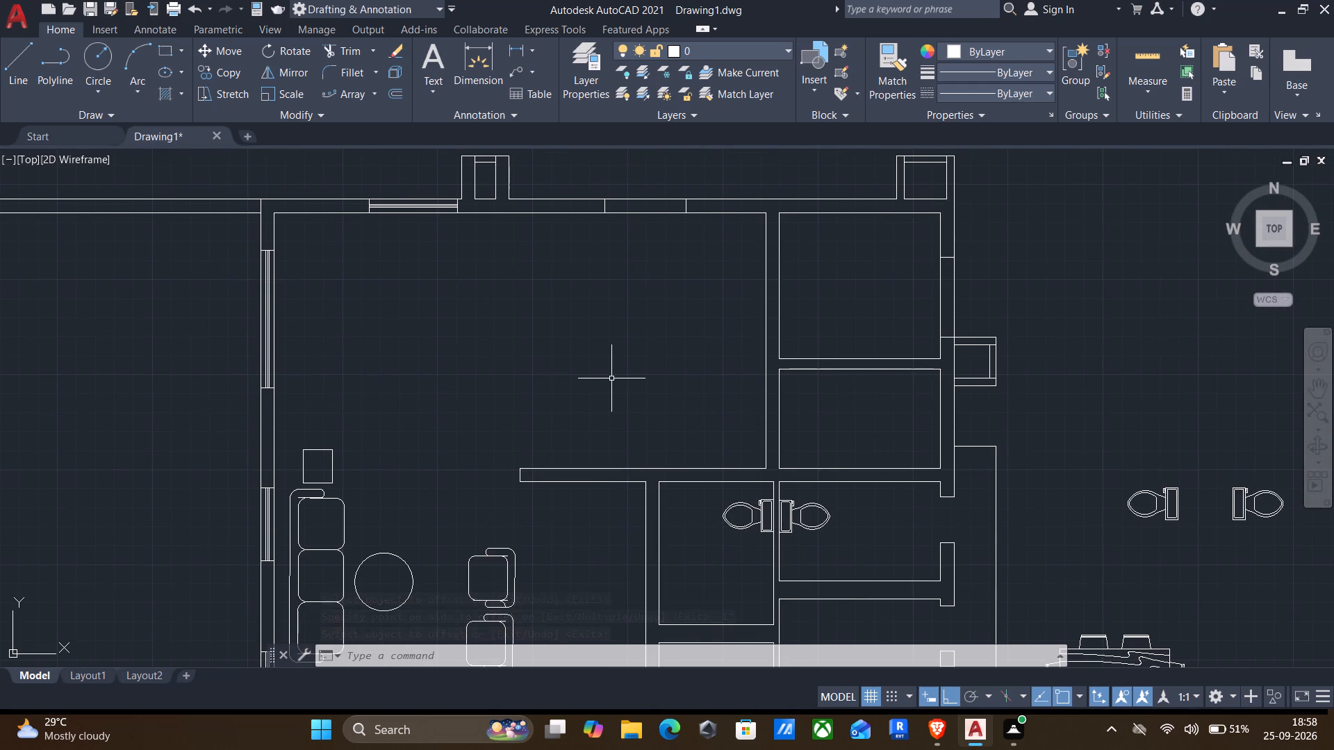
key(l)
key(Return)
scroll(777, 378, up, 3)
click(780, 342)
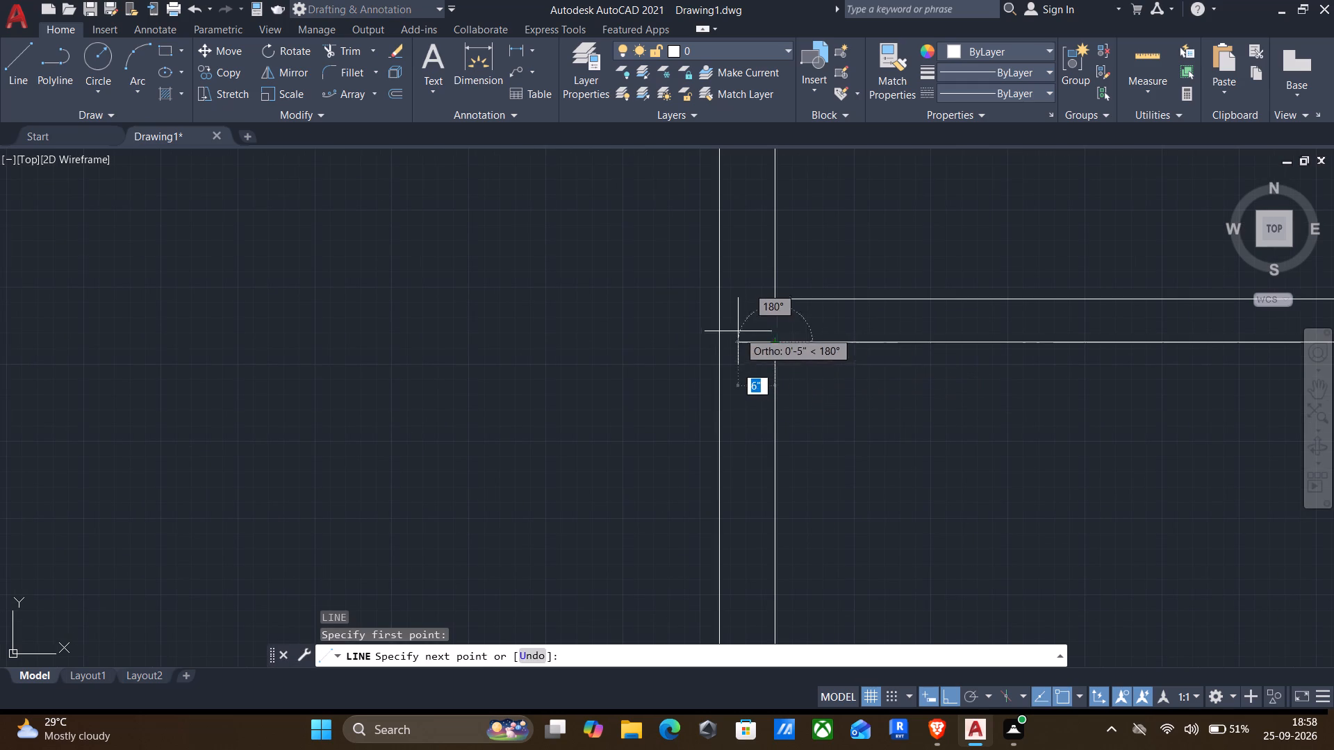
click(726, 338)
key(Return)
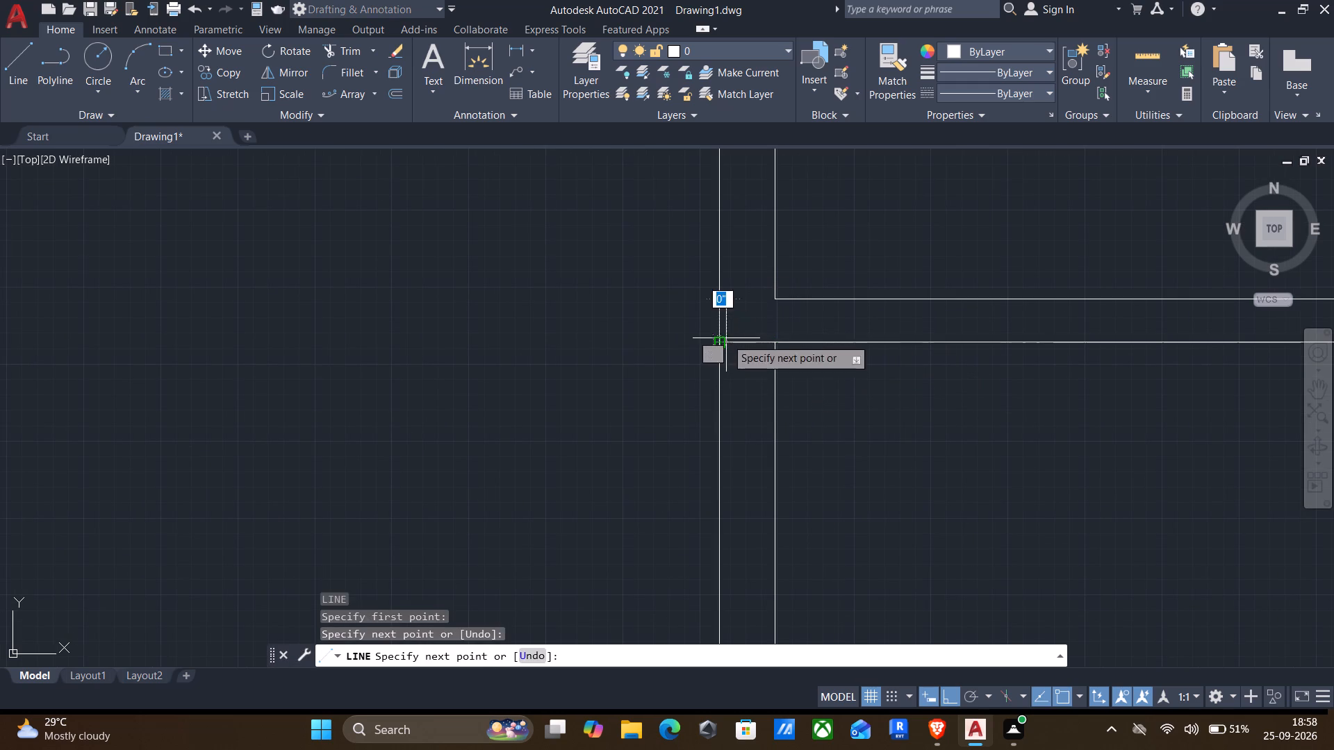
Draw a line across the vertical partition at the midpoint of the upper small room's left wall.
scroll(738, 351, down, 2)
middle_drag(779, 452, 780, 481)
middle_drag(789, 522, 796, 540)
middle_drag(795, 407, 813, 588)
key(Return)
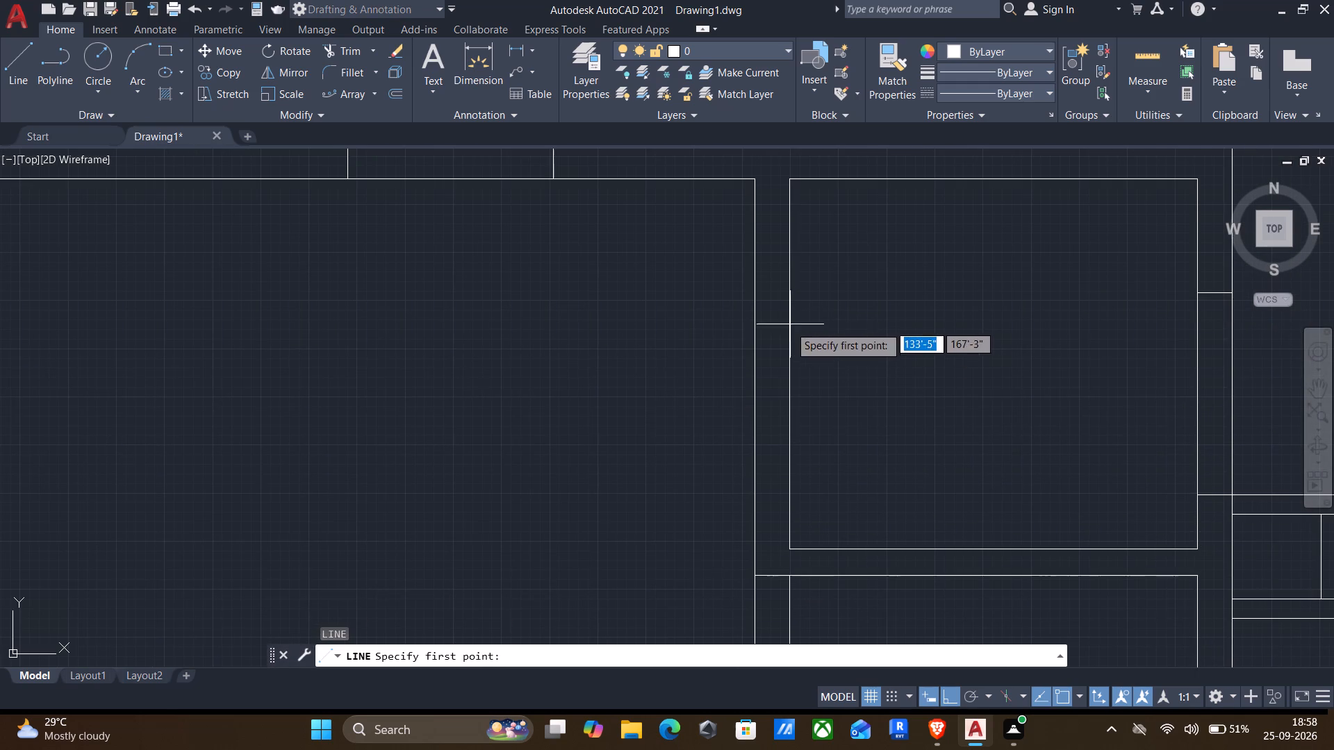
click(793, 359)
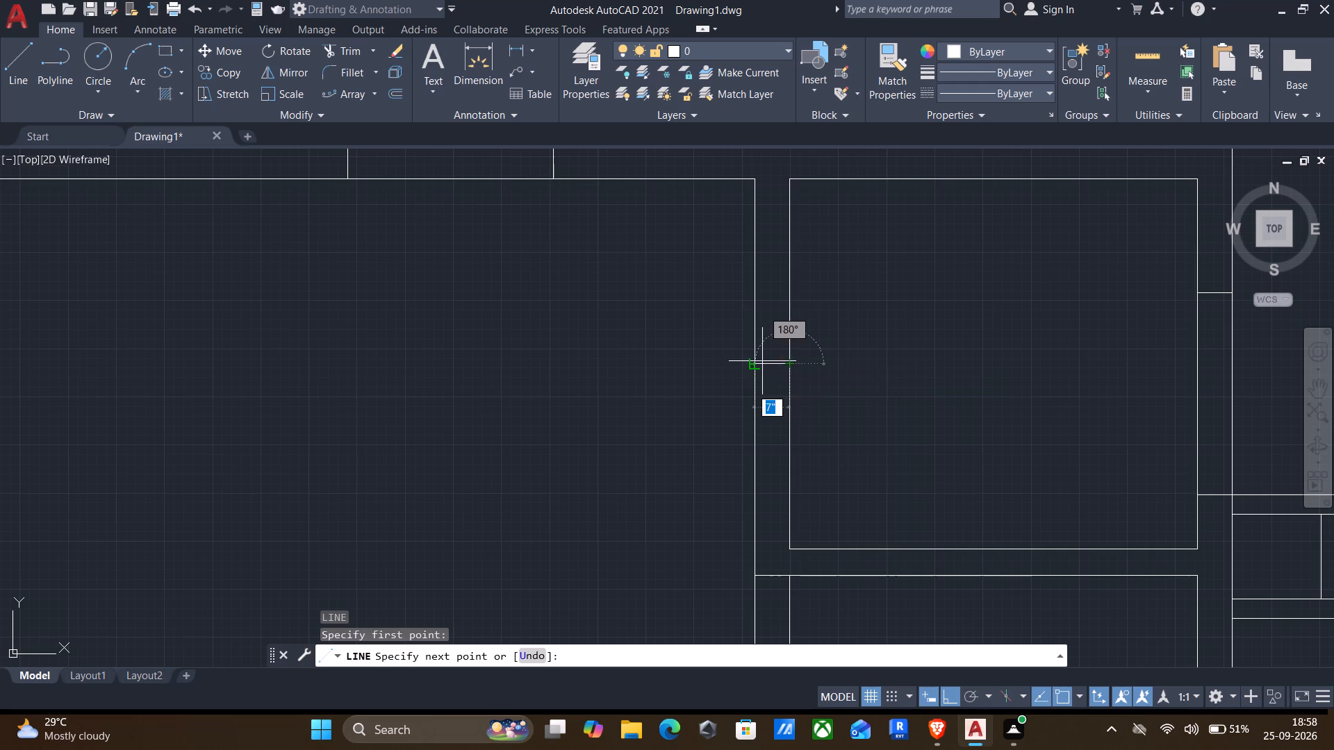
click(755, 361)
key(Return)
Offset the upper small room's midpoint line 1'3" upward and 1'3" downward along the partition.
scroll(805, 373, down, 2)
key(o)
key(Return)
scroll(800, 395, up, 3)
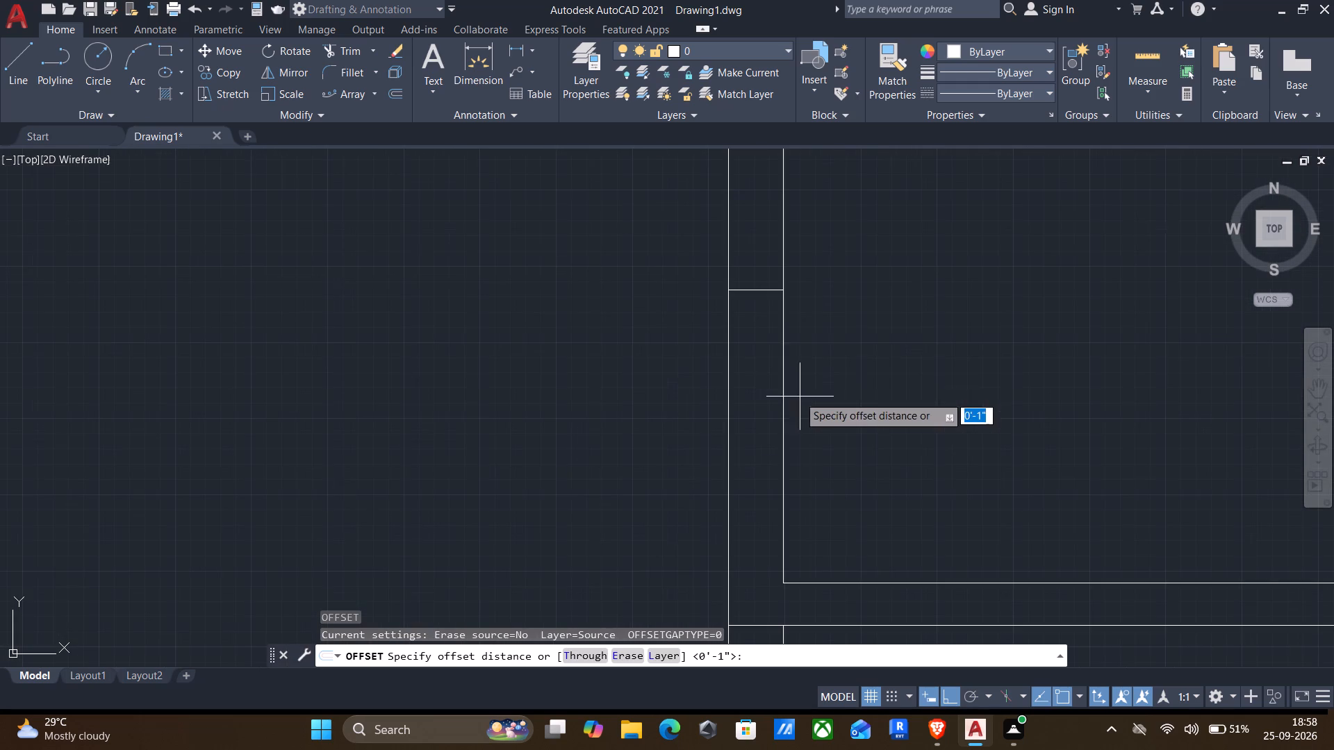
drag(757, 311, 760, 290)
click(761, 242)
click(760, 287)
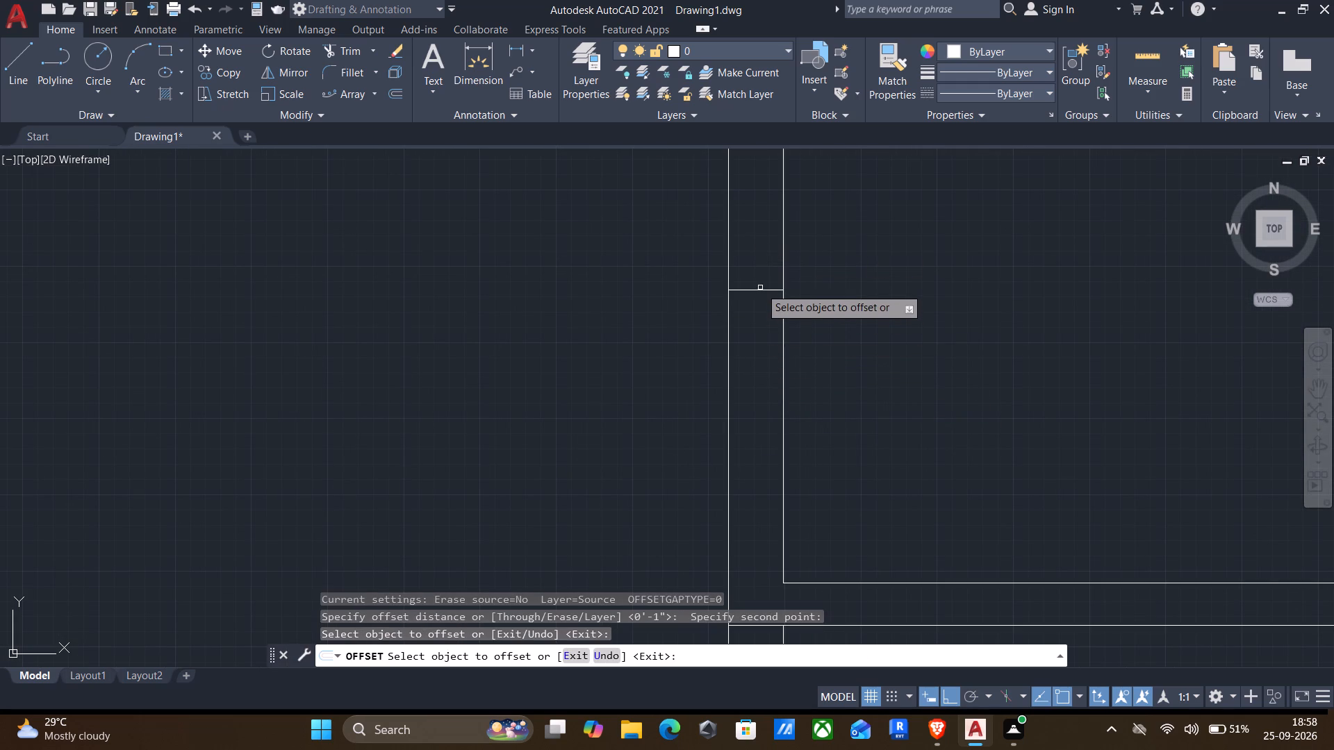
click(755, 289)
text(1')
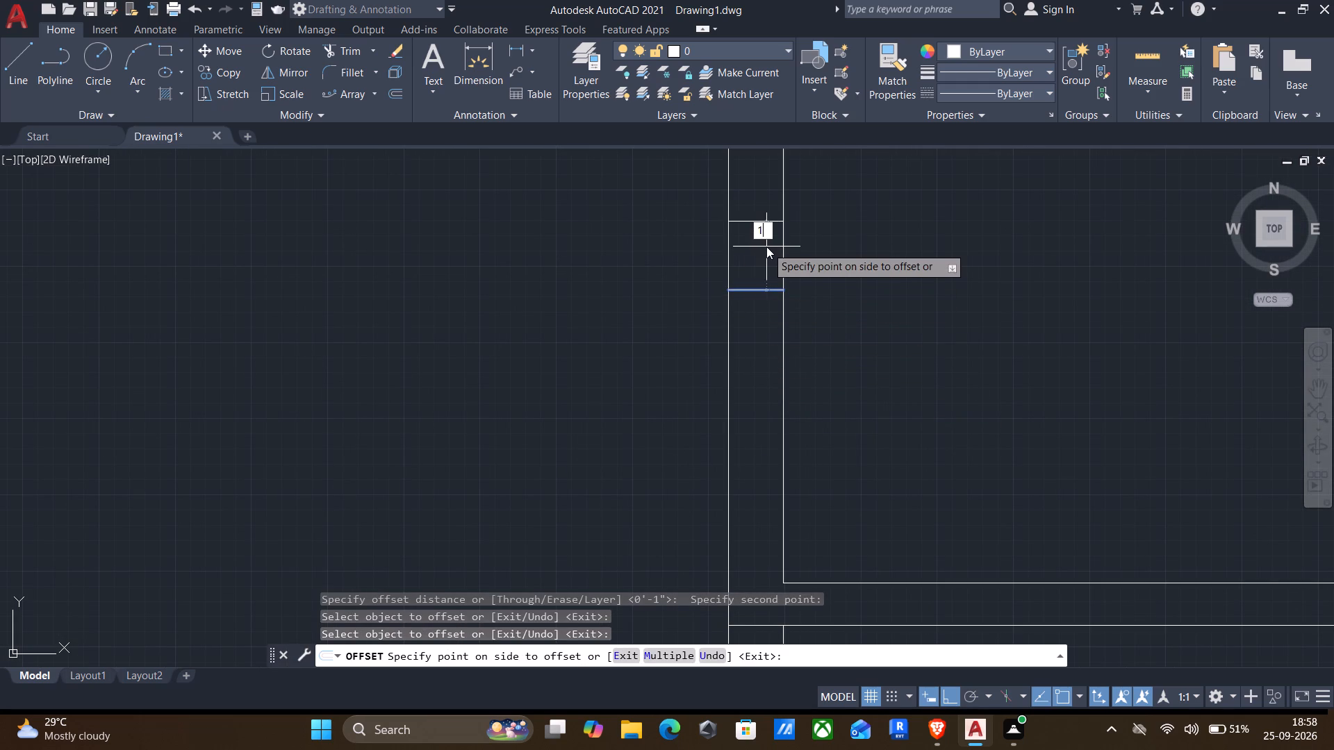
text(3")
key(Return)
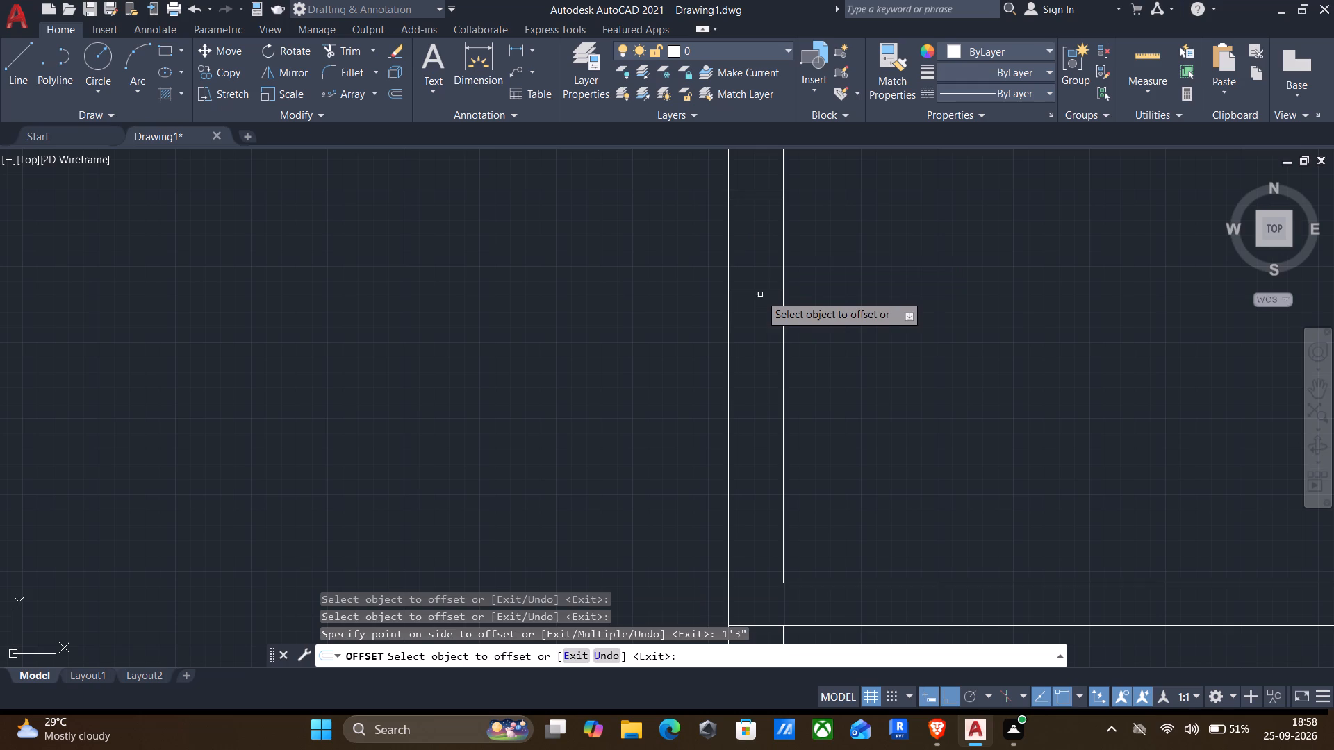
click(759, 292)
text(1')
text(3")
key(Return)
Offset the line across the partition at the lower small room's top corner 2'6" downward.
scroll(774, 410, down, 2)
middle_drag(783, 446, 882, 317)
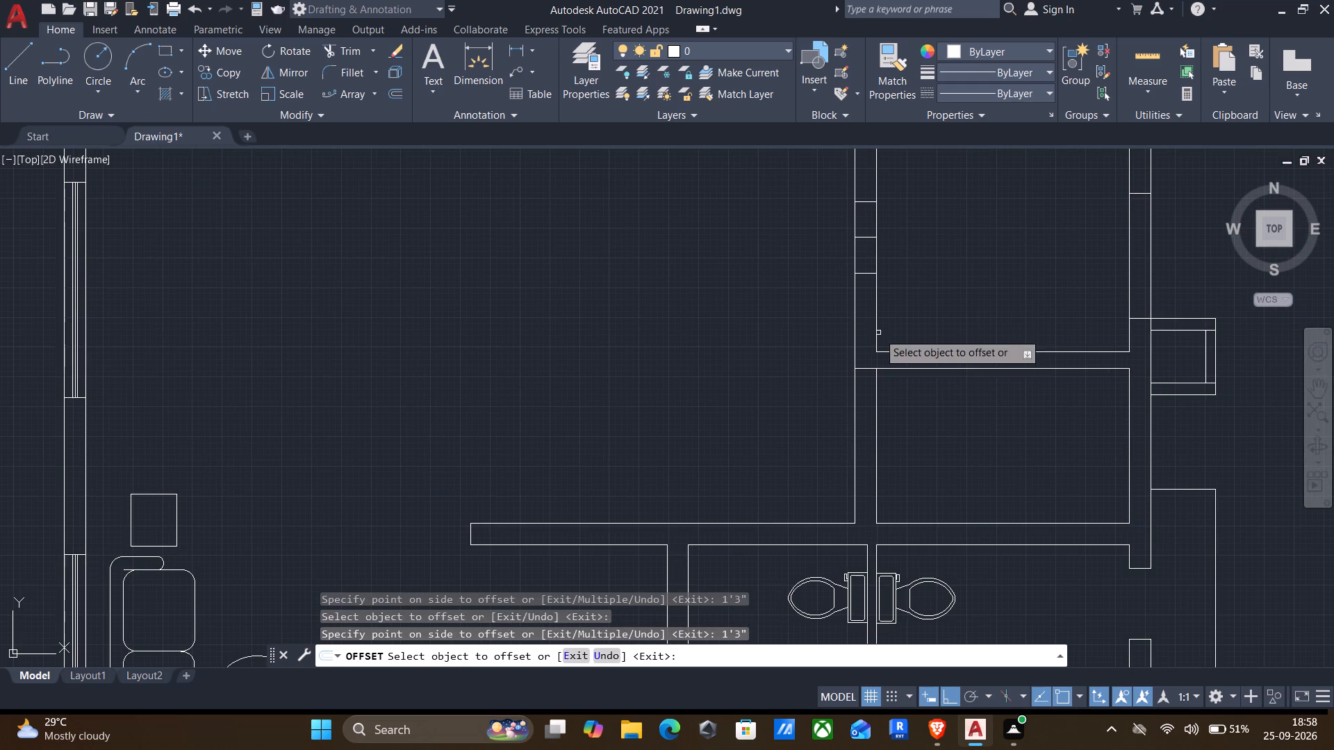
click(861, 367)
text(2')
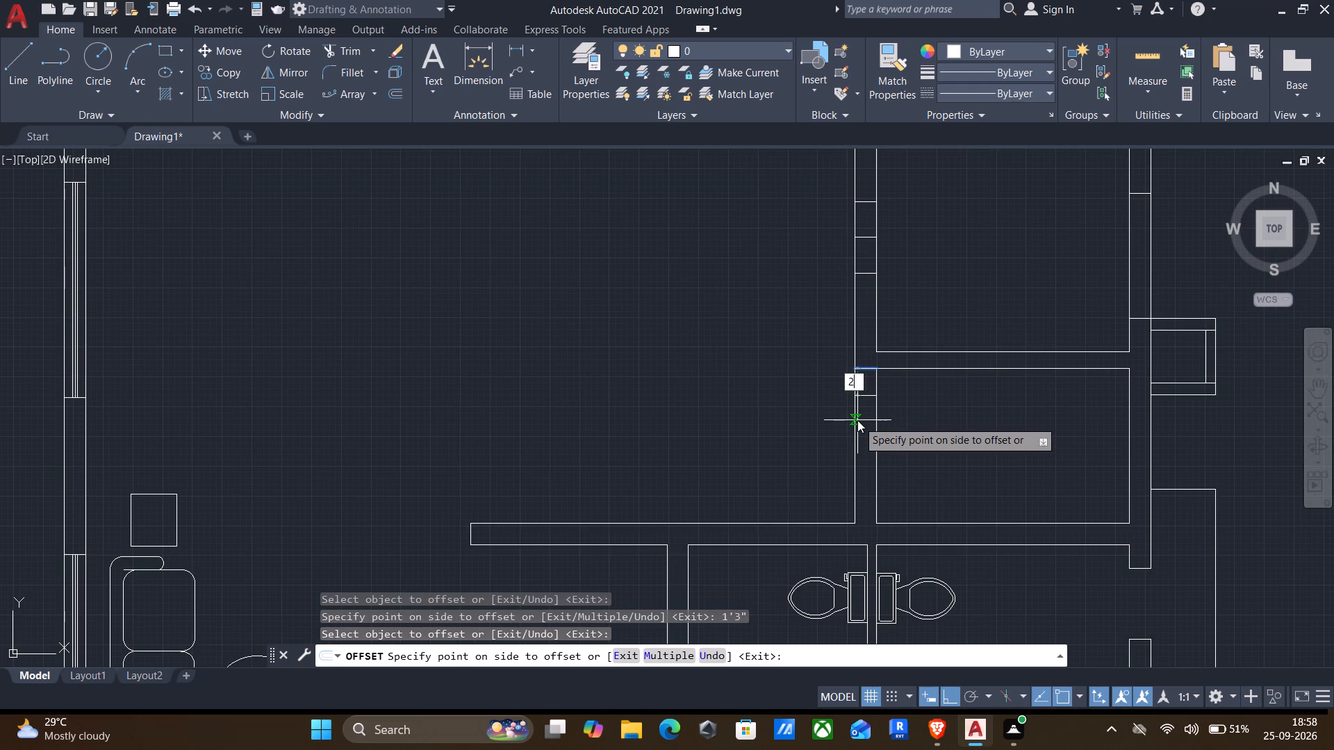
text(6")
key(Return)
key(Return)
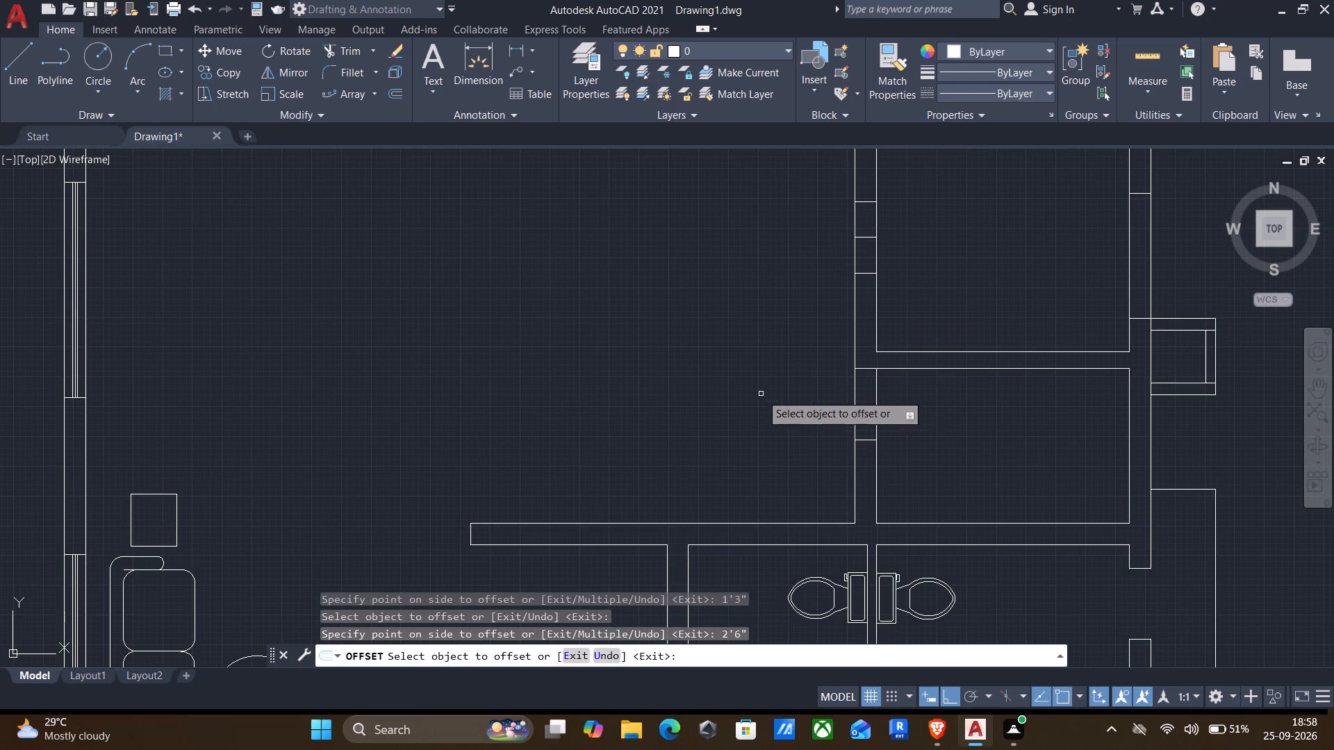
Trim the partition between the offset lines to open both small rooms' doorways, removing the leftover lines across them.
middle_drag(755, 378, 814, 462)
key(t)
key(r)
key(Return)
drag(996, 490, 791, 470)
drag(966, 324, 906, 327)
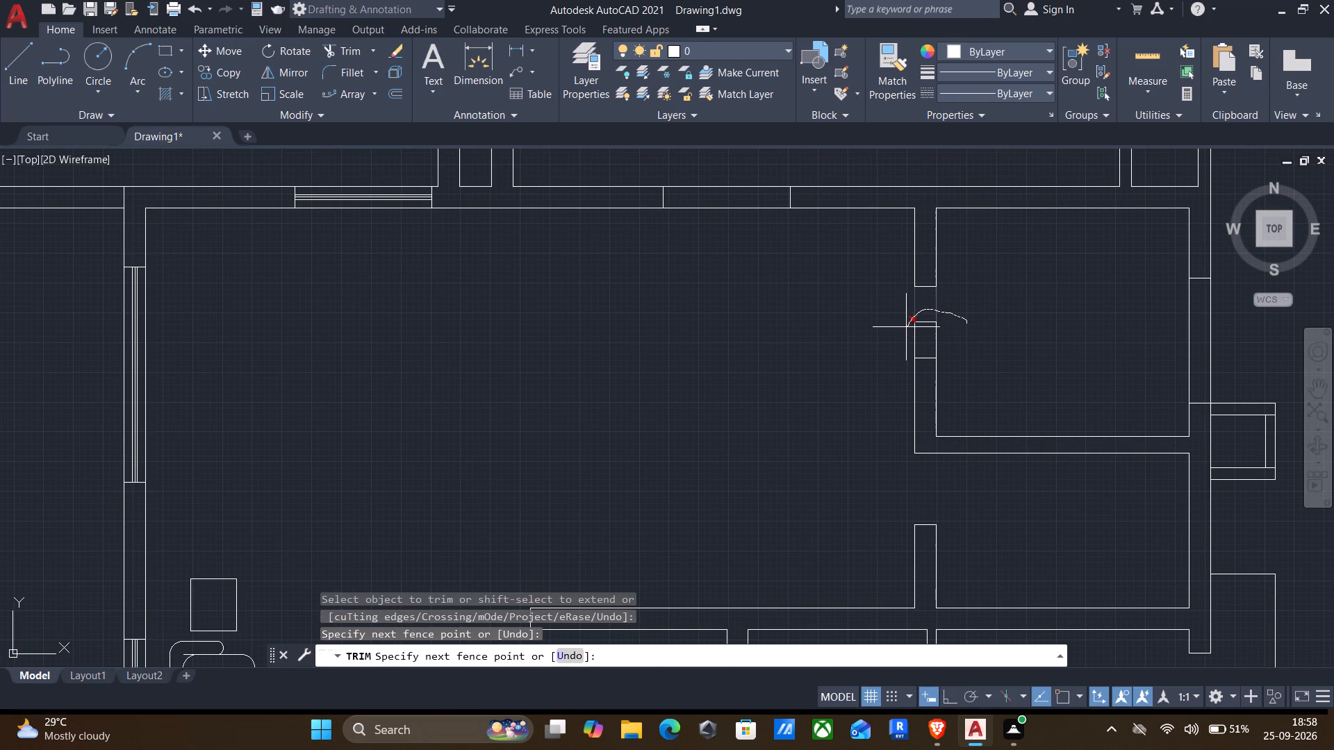
drag(906, 327, 867, 339)
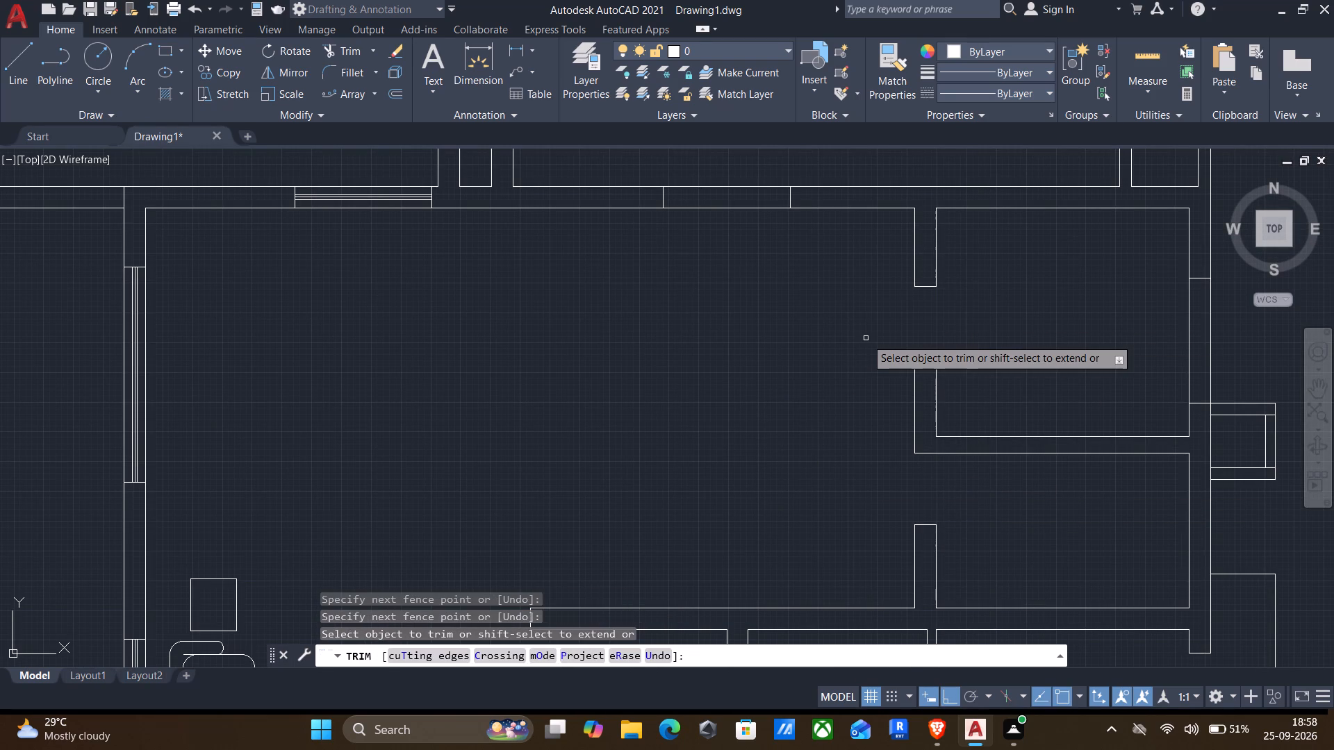
key(Escape)
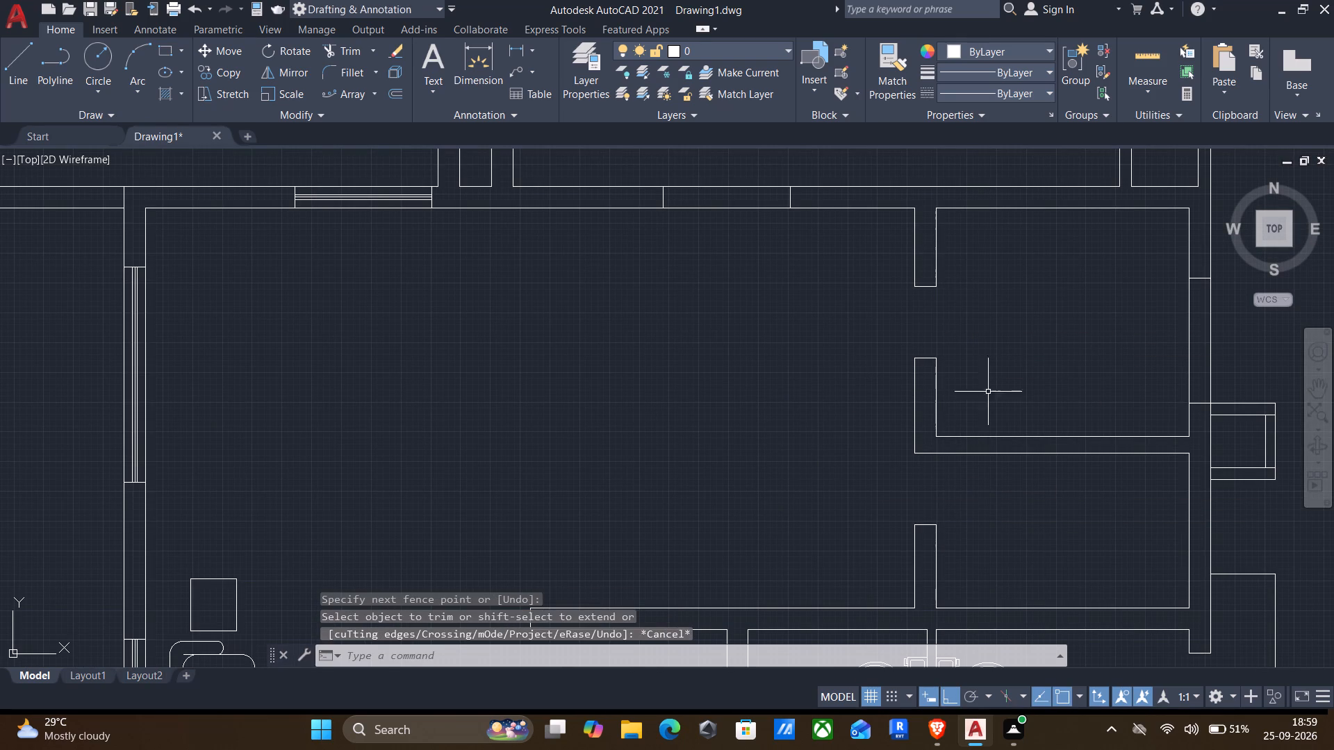
Offset the upper small room's bottom and top inner wall lines 2' into the room.
key(o)
key(Return)
drag(1072, 445, 1064, 390)
drag(1060, 351, 1059, 364)
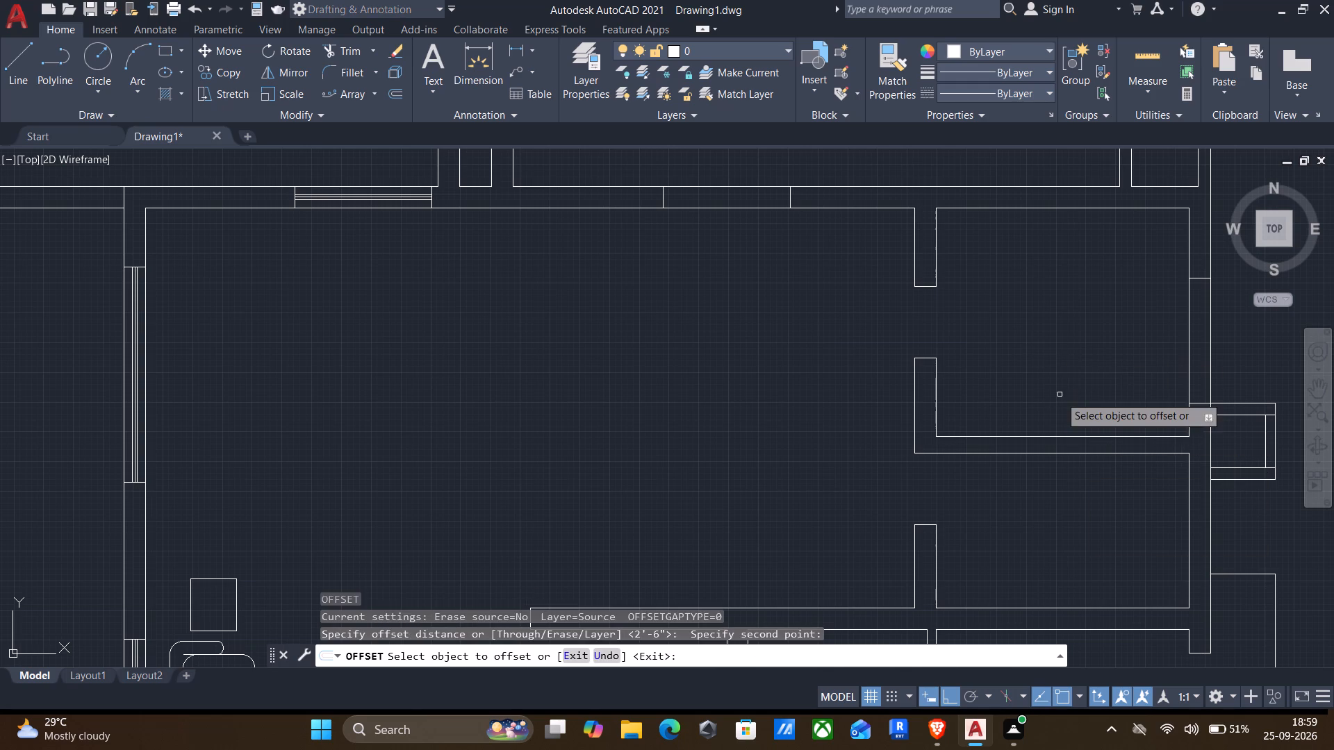
click(1051, 437)
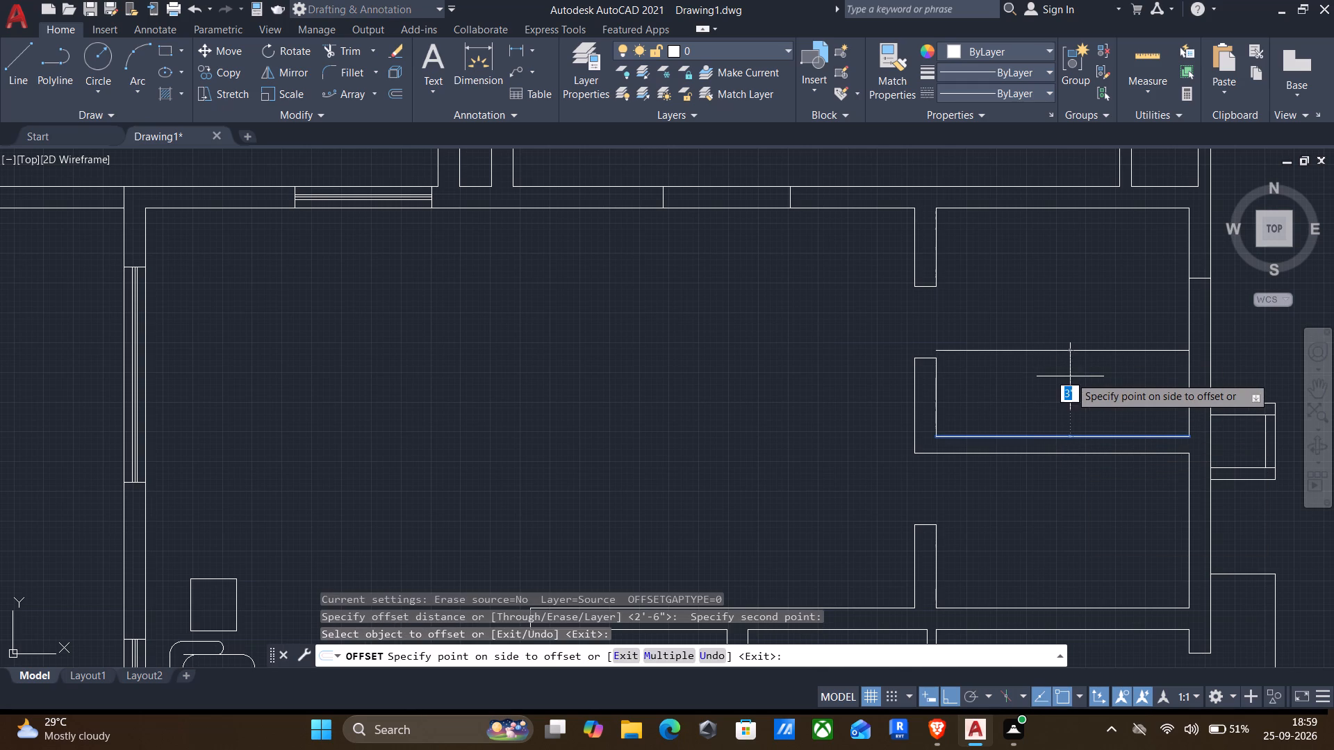
key(2)
key(apostrophe)
key(Return)
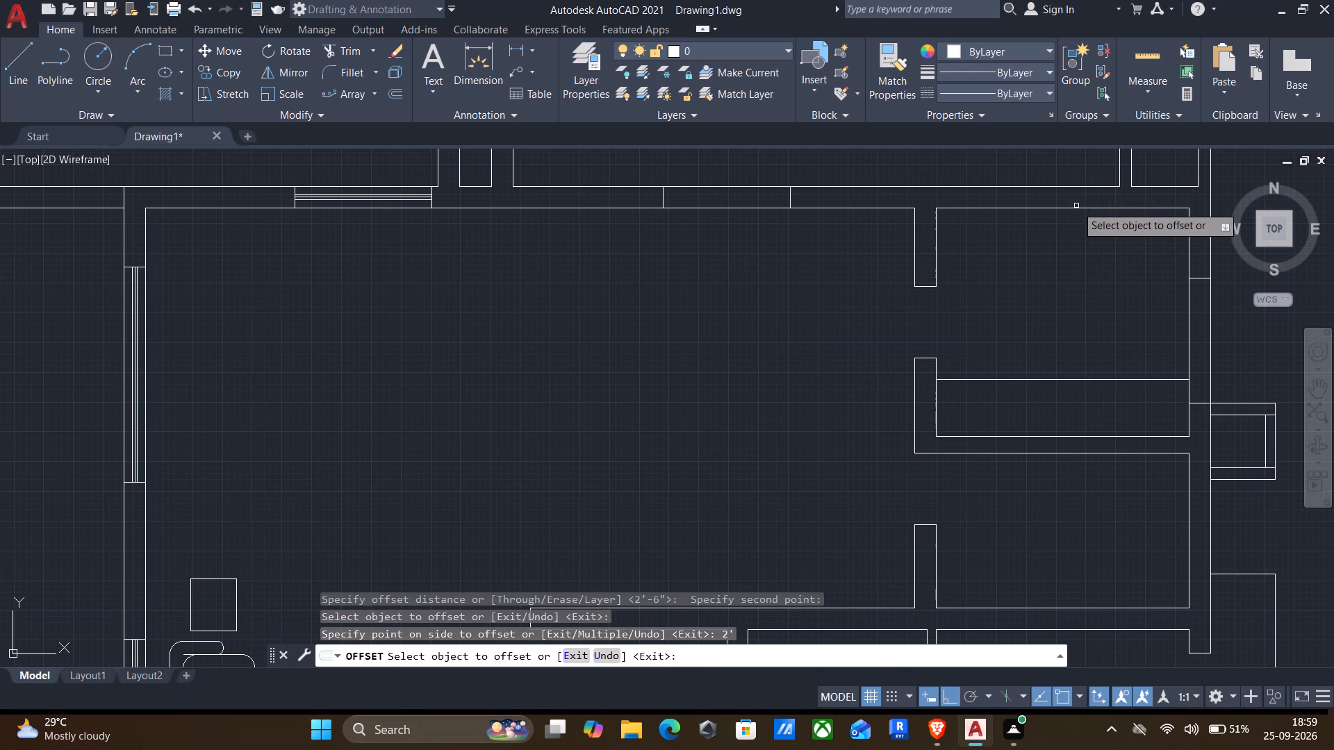
click(1076, 206)
key(2)
key(apostrophe)
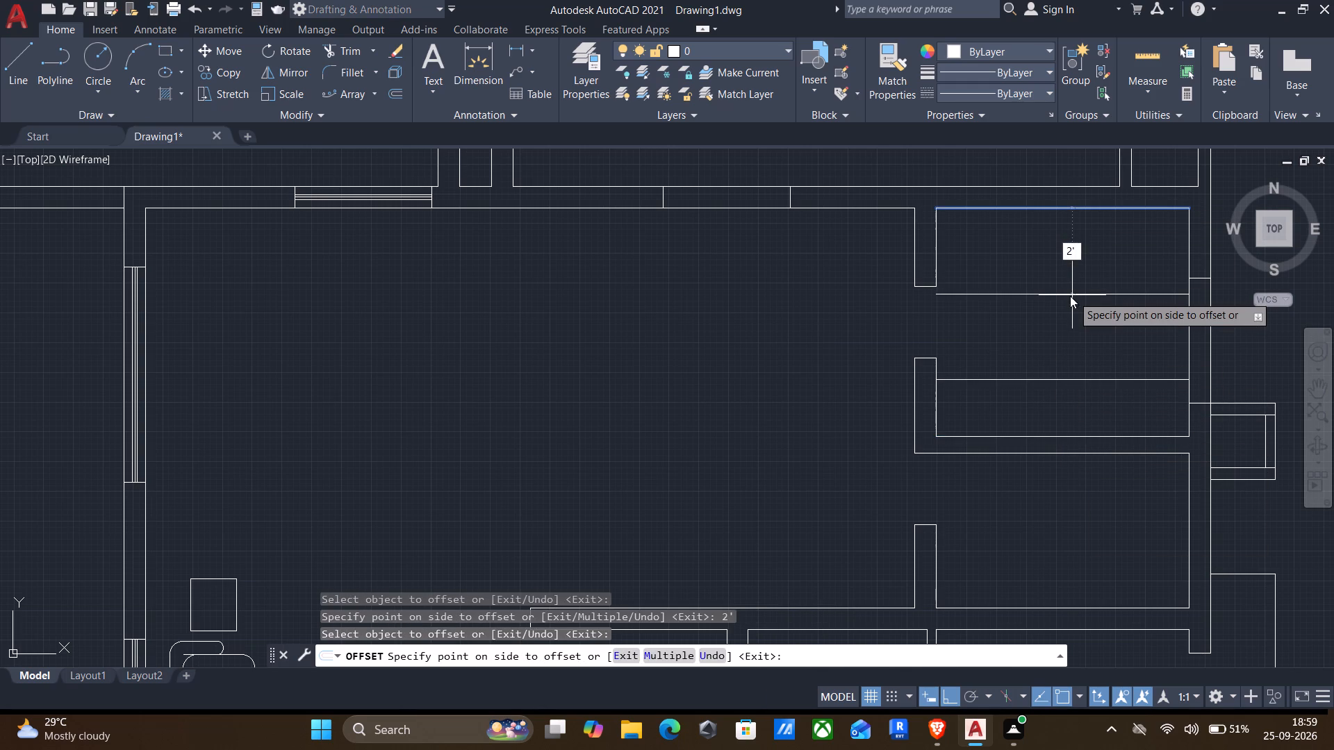
key(Return)
Offset the lower small room's right inner wall line 2' into the room.
middle_drag(1094, 335, 978, 278)
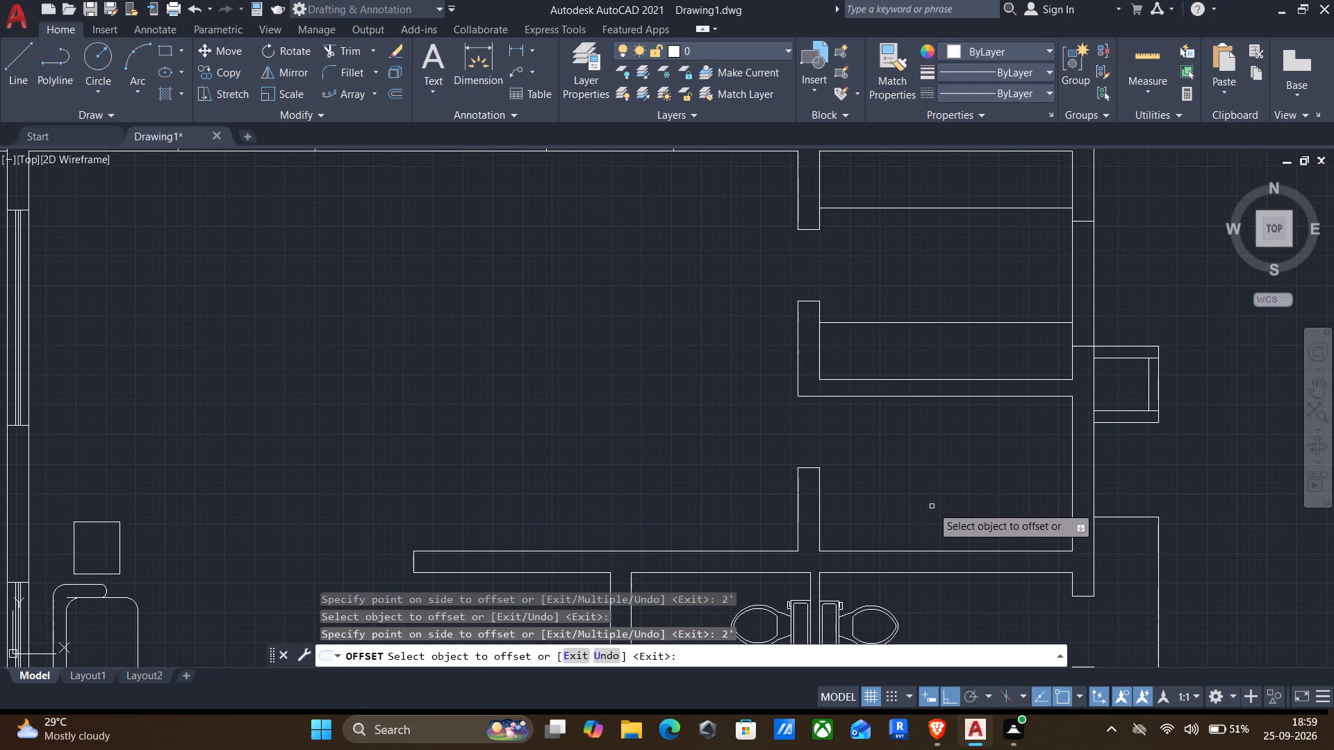
click(1068, 483)
click(1073, 478)
key(2)
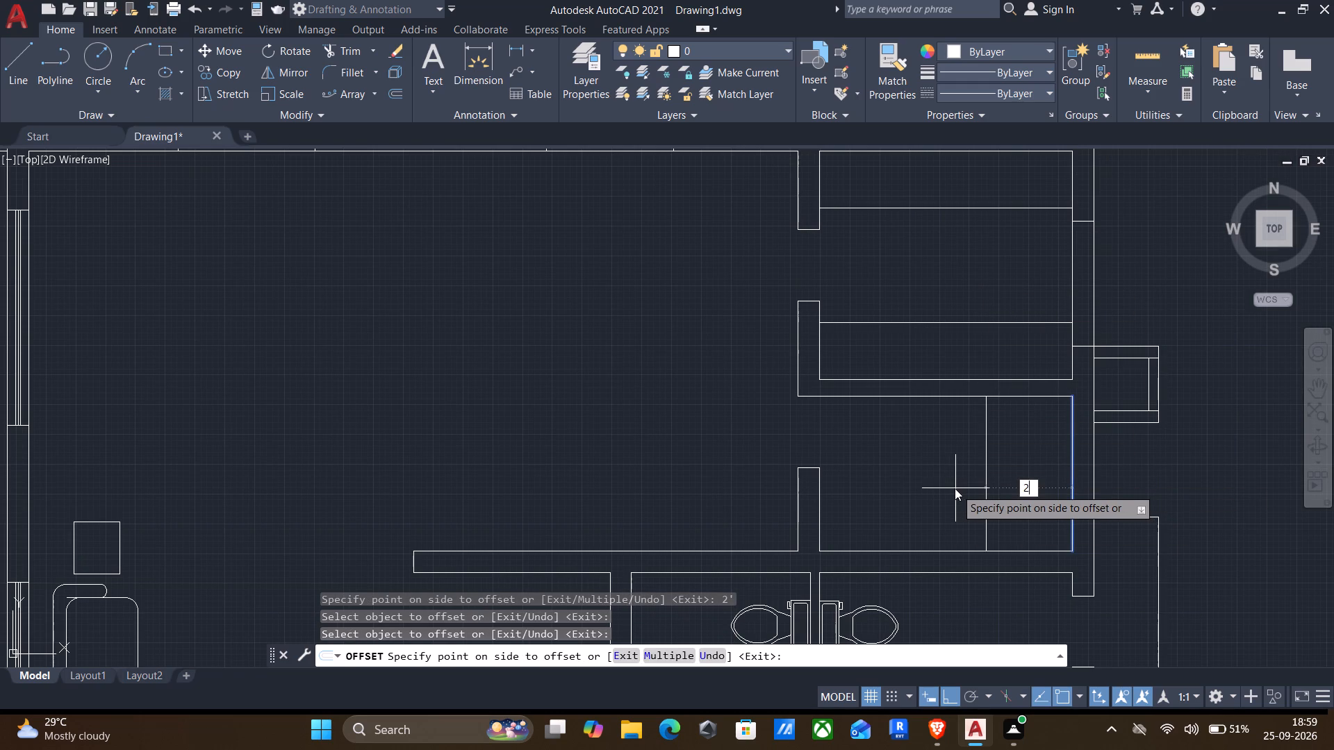
key(apostrophe)
key(Return)
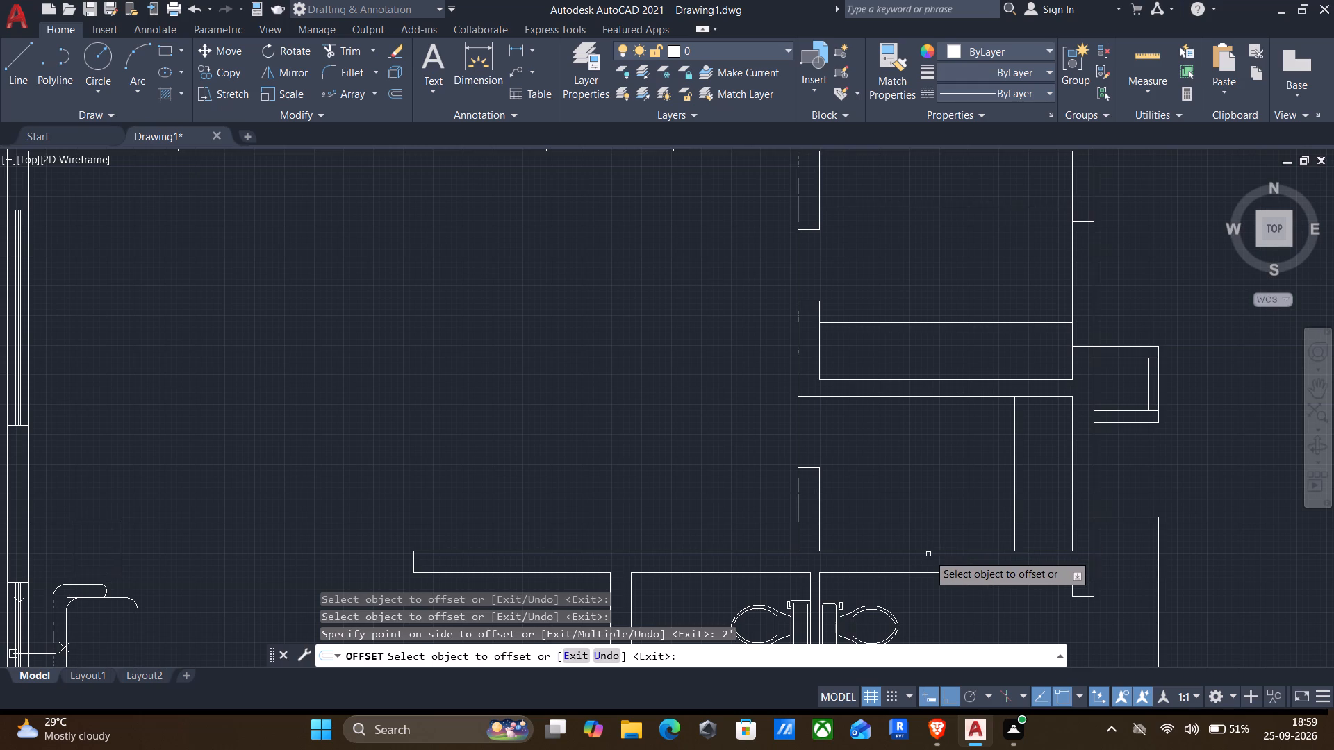
Offset the lower small room's bottom inner wall line 2' into the room.
click(928, 555)
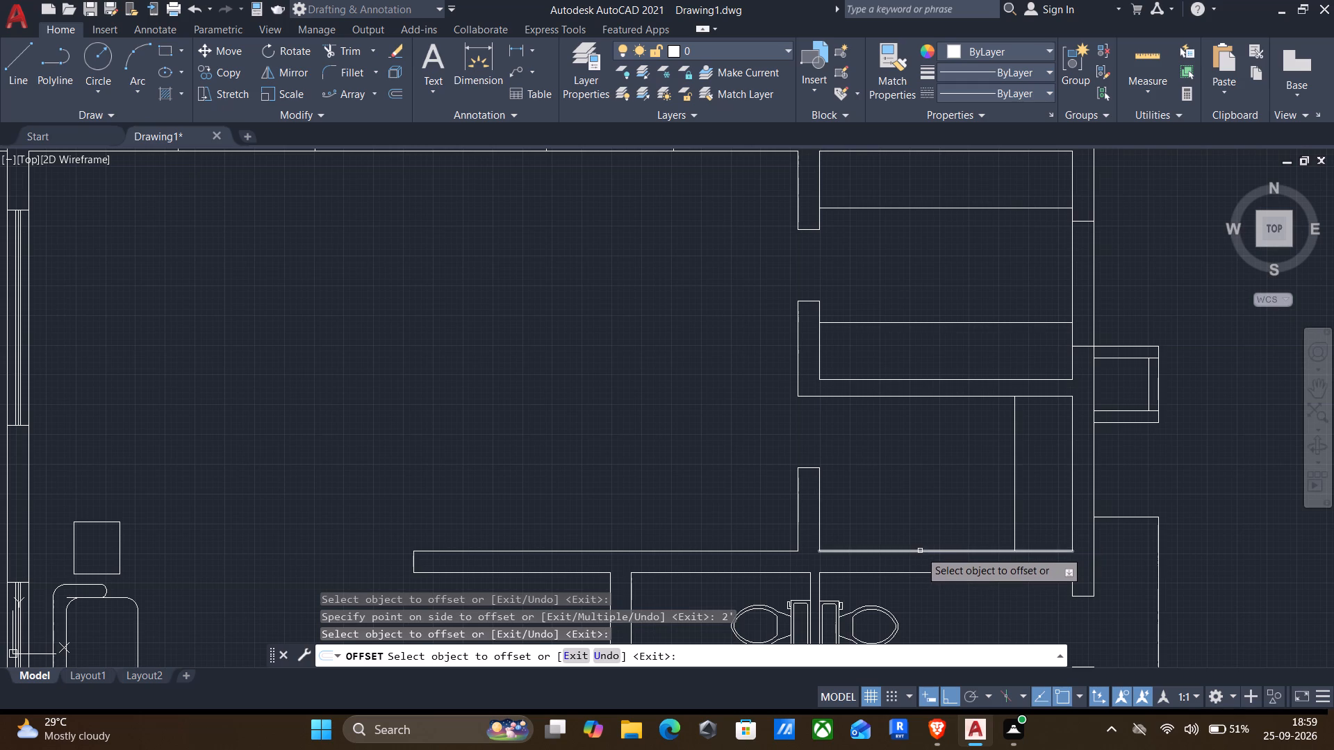
click(920, 551)
text(2')
key(Return)
key(Return)
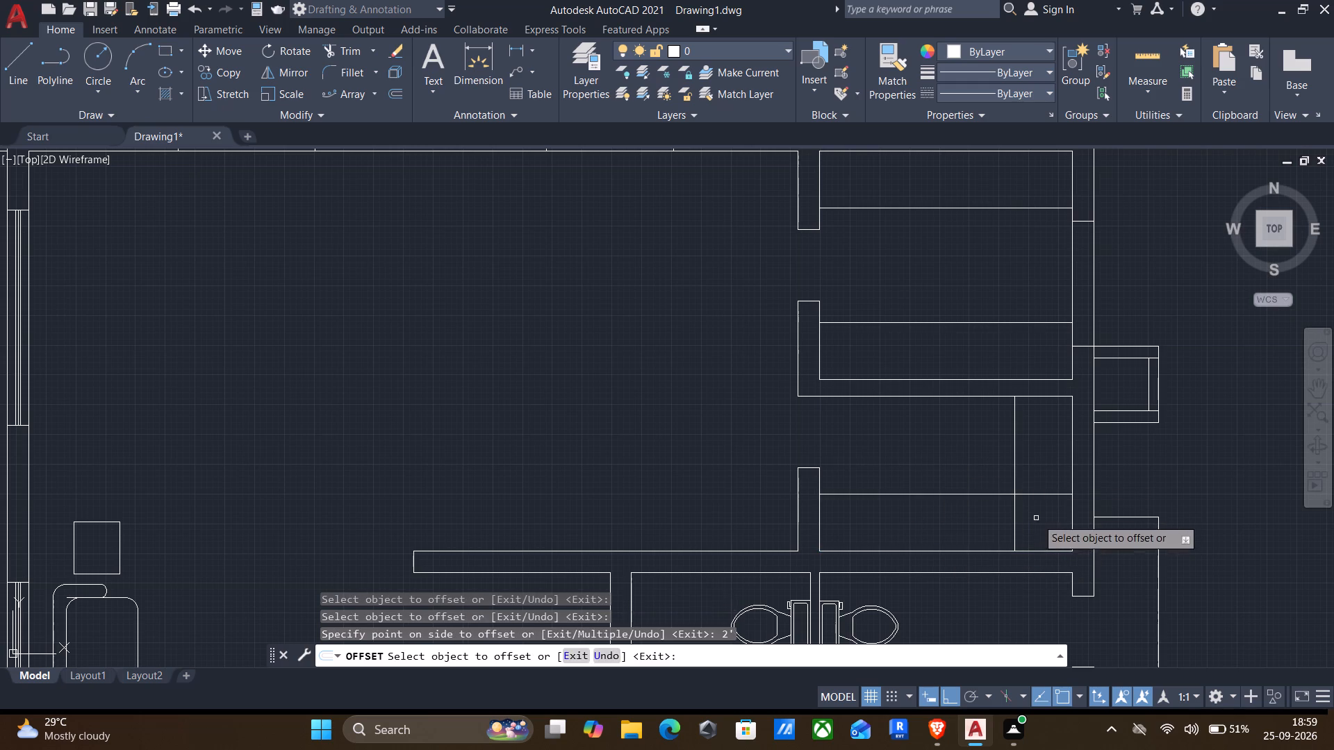
Trim the crossing ends of the lower small room's two offset lines so they form an L-shaped fitting.
key(t)
key(r)
key(Return)
drag(1037, 478, 1023, 503)
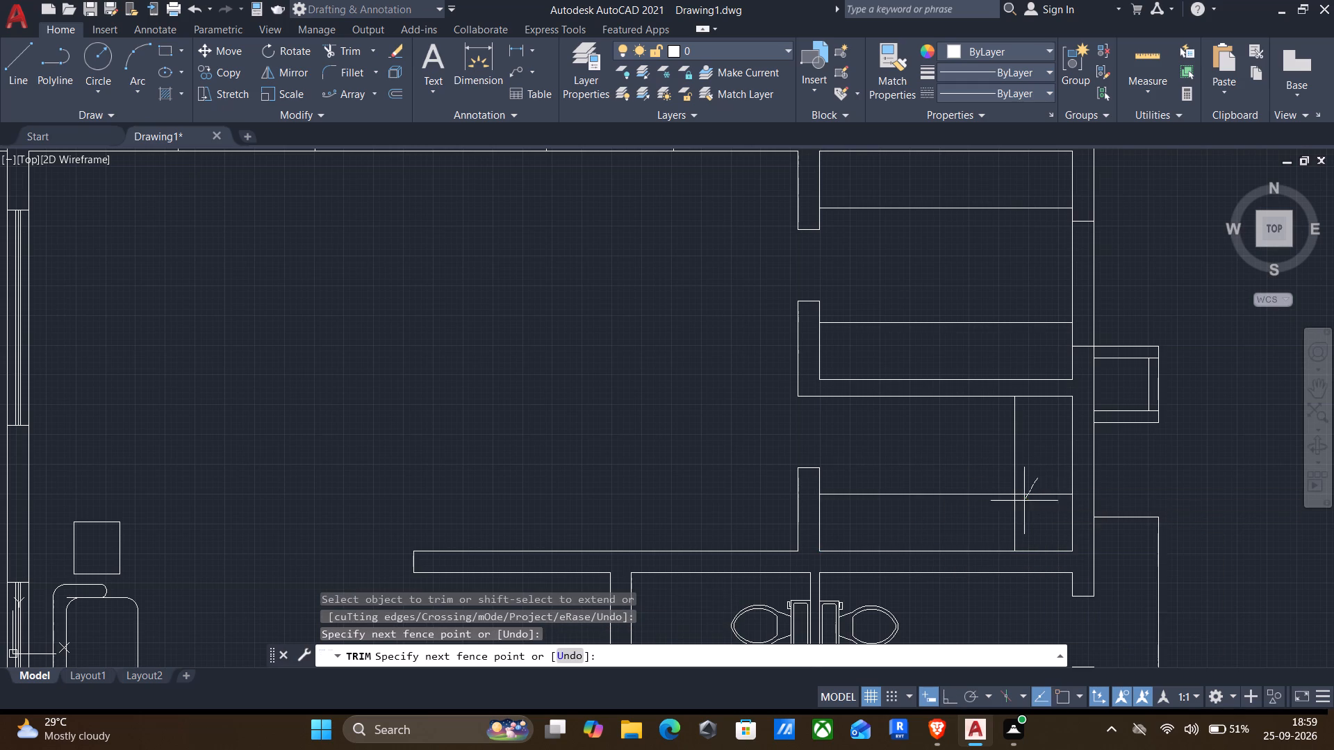
drag(1023, 503, 984, 528)
key(Escape)
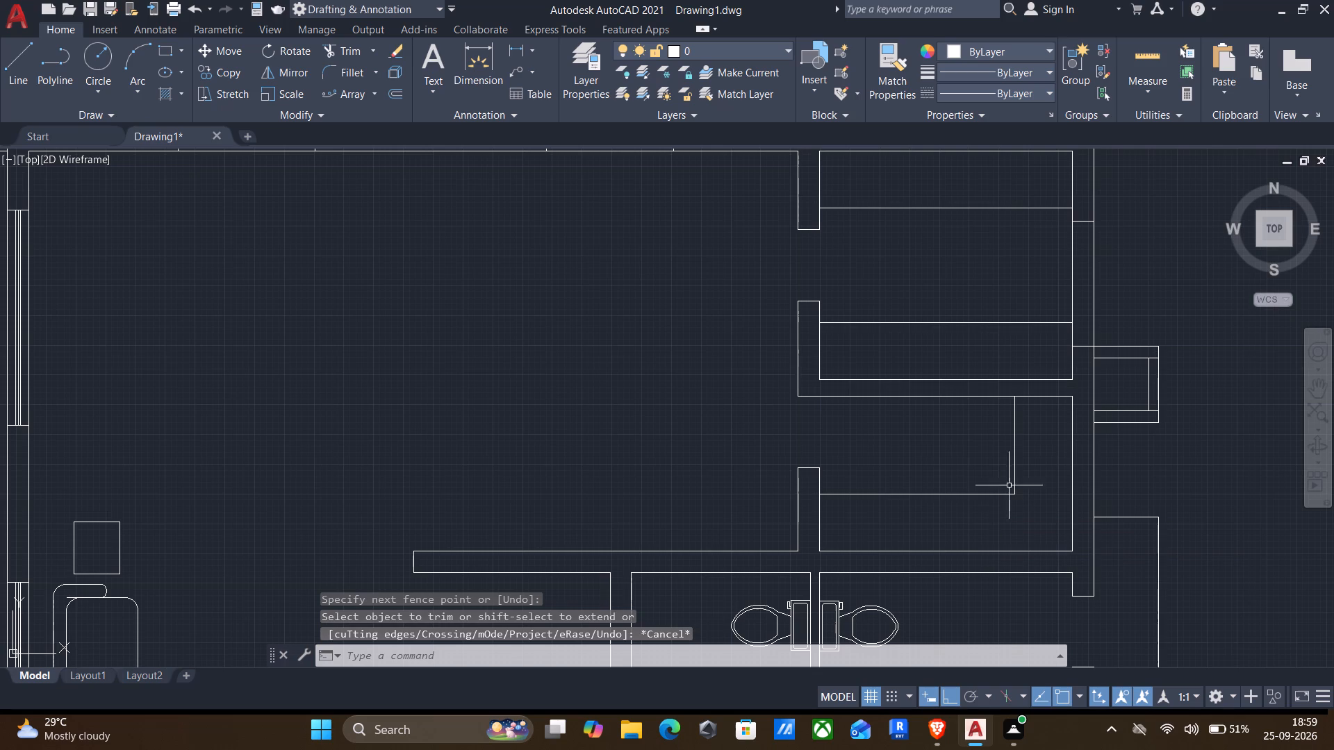
Draw a 2'6" horizontal door leaf line into the lower small room from the partition corner at its doorway's top.
key(l)
key(Return)
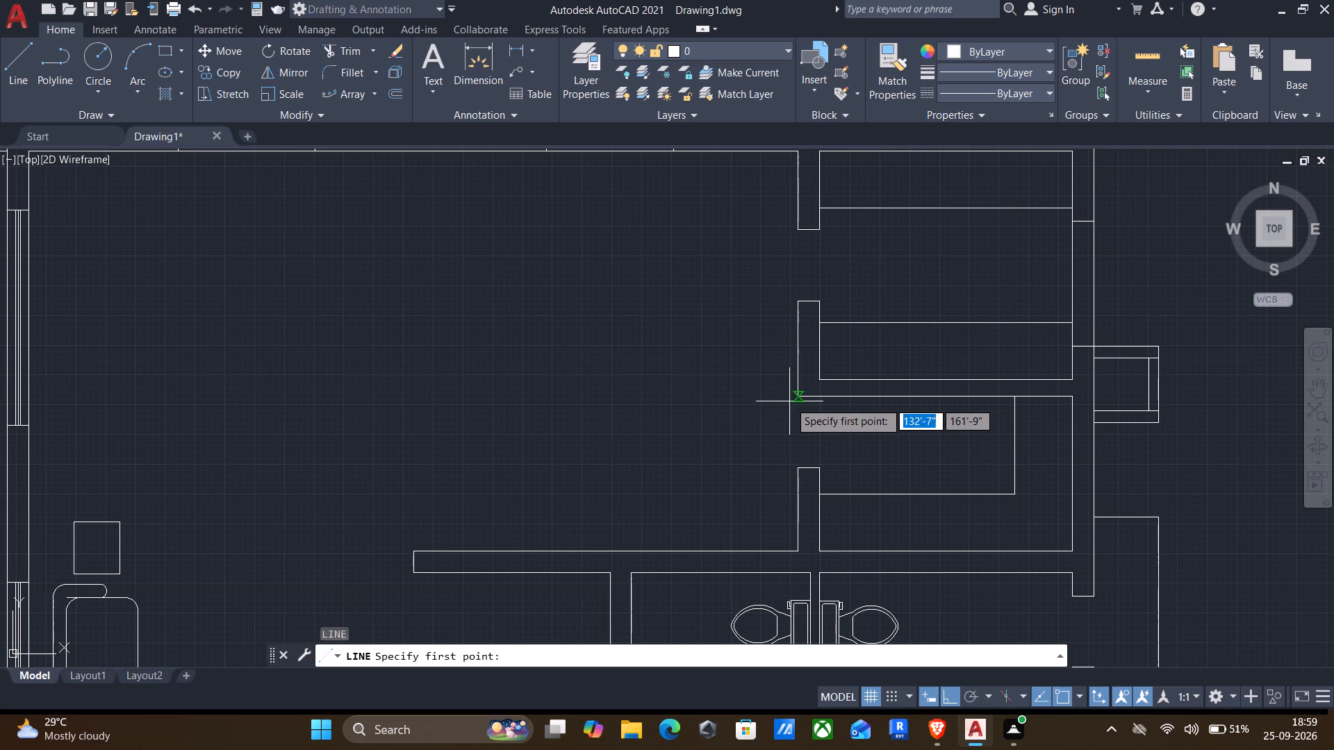
click(798, 394)
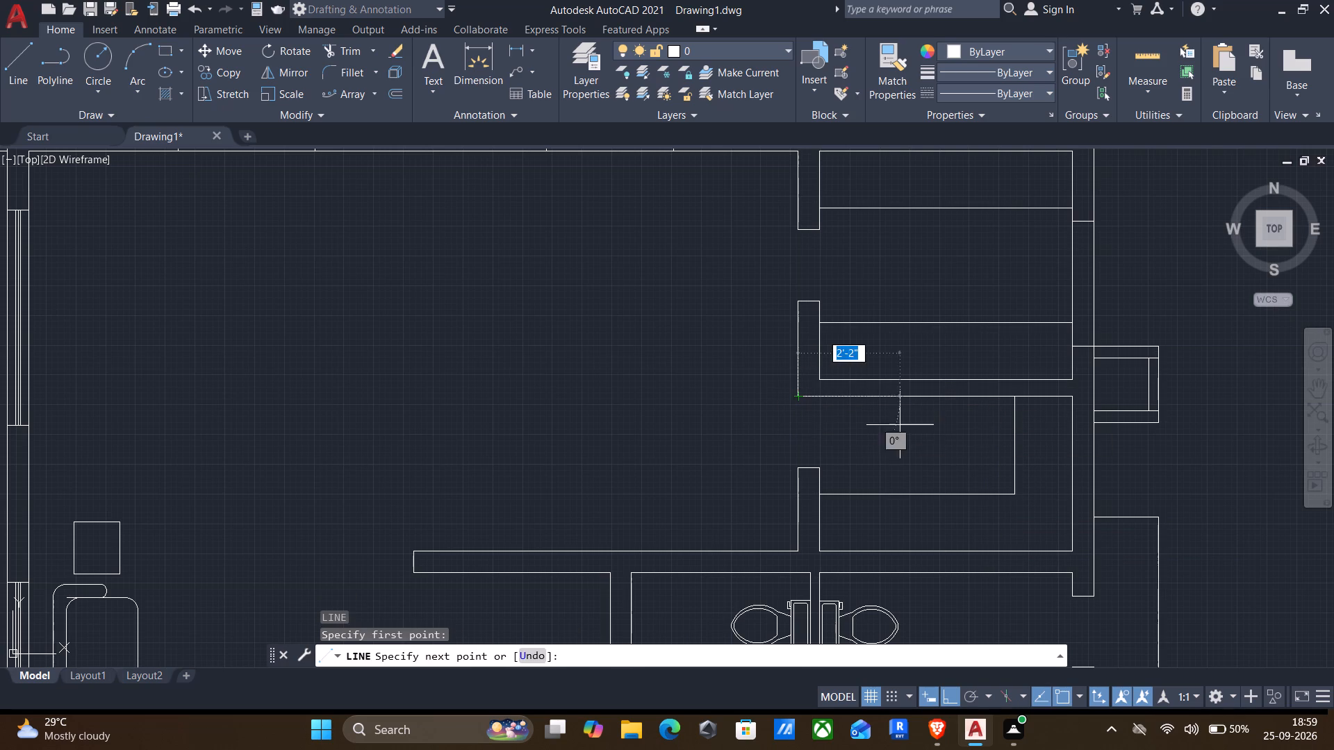
text(2')
key(6)
key(shift+quotedbl)
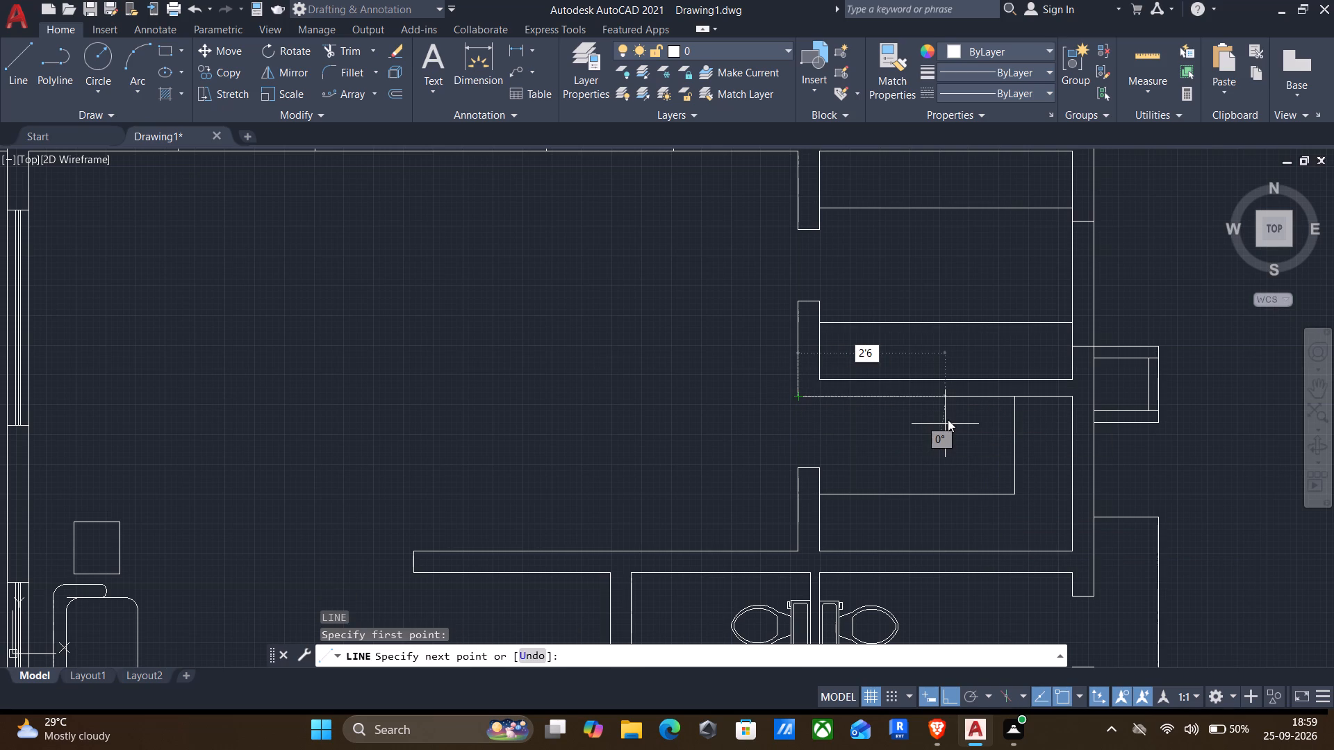
key(Return)
key(Return)
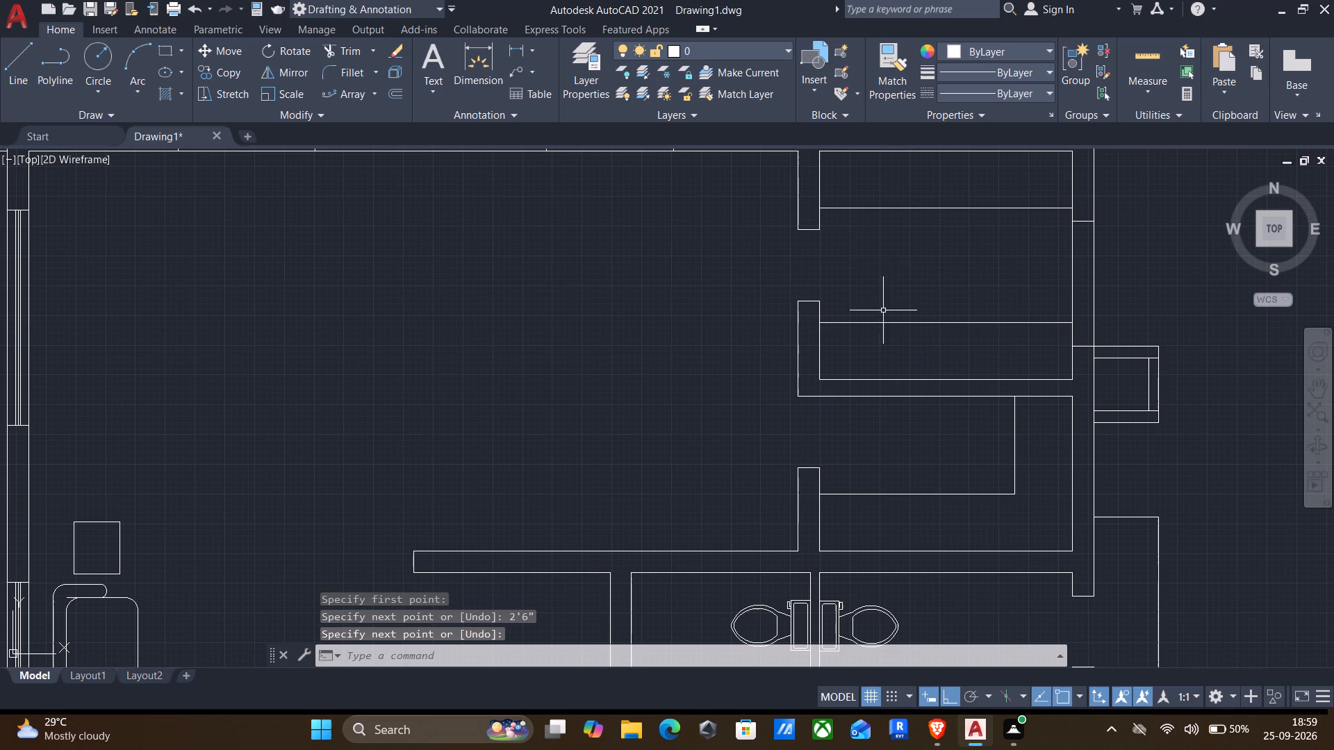
Draw a 2'6" horizontal door leaf line into the upper small room from the partition corner at its doorway's top.
key(Return)
drag(796, 226, 832, 233)
text(2')
key(6)
key(shift+quotedbl)
key(Return)
key(Return)
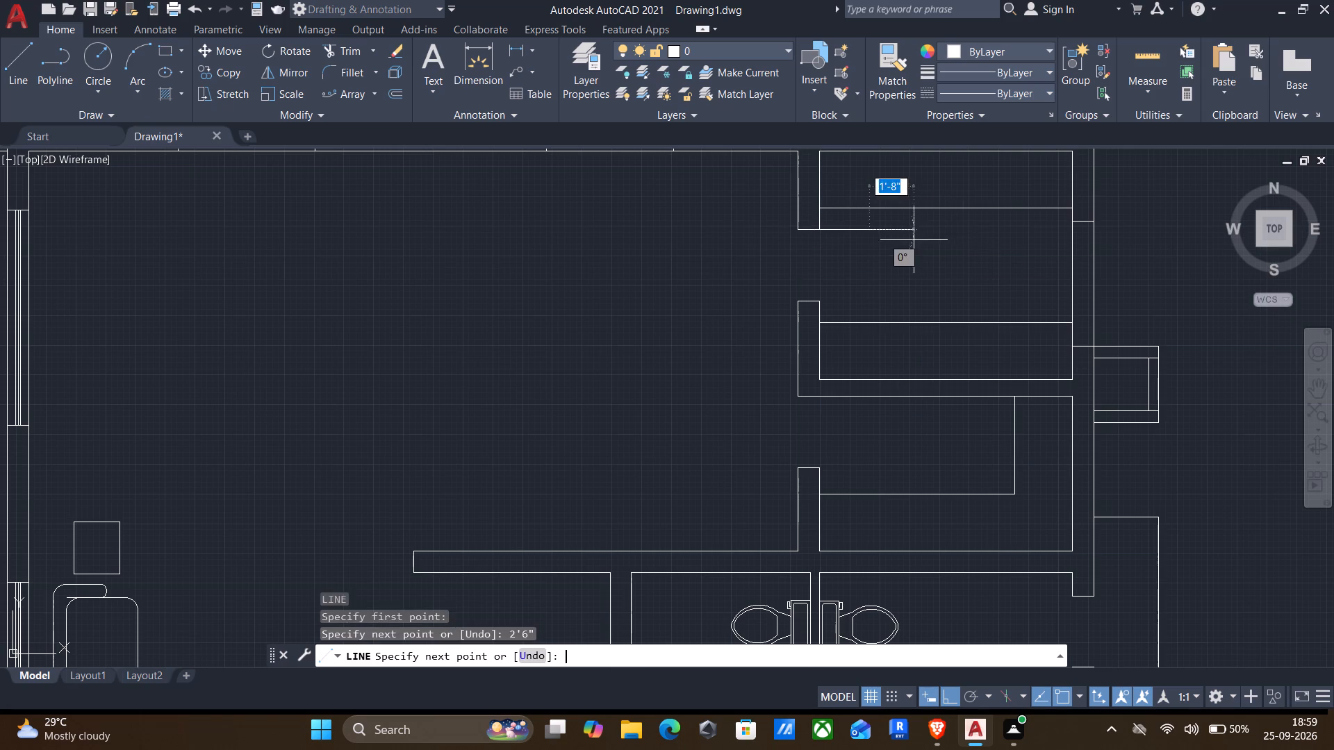
Offset the upper small room's door leaf line 1" downward.
key(o)
key(Return)
drag(860, 231, 862, 298)
drag(861, 290, 852, 247)
click(841, 228)
key(1)
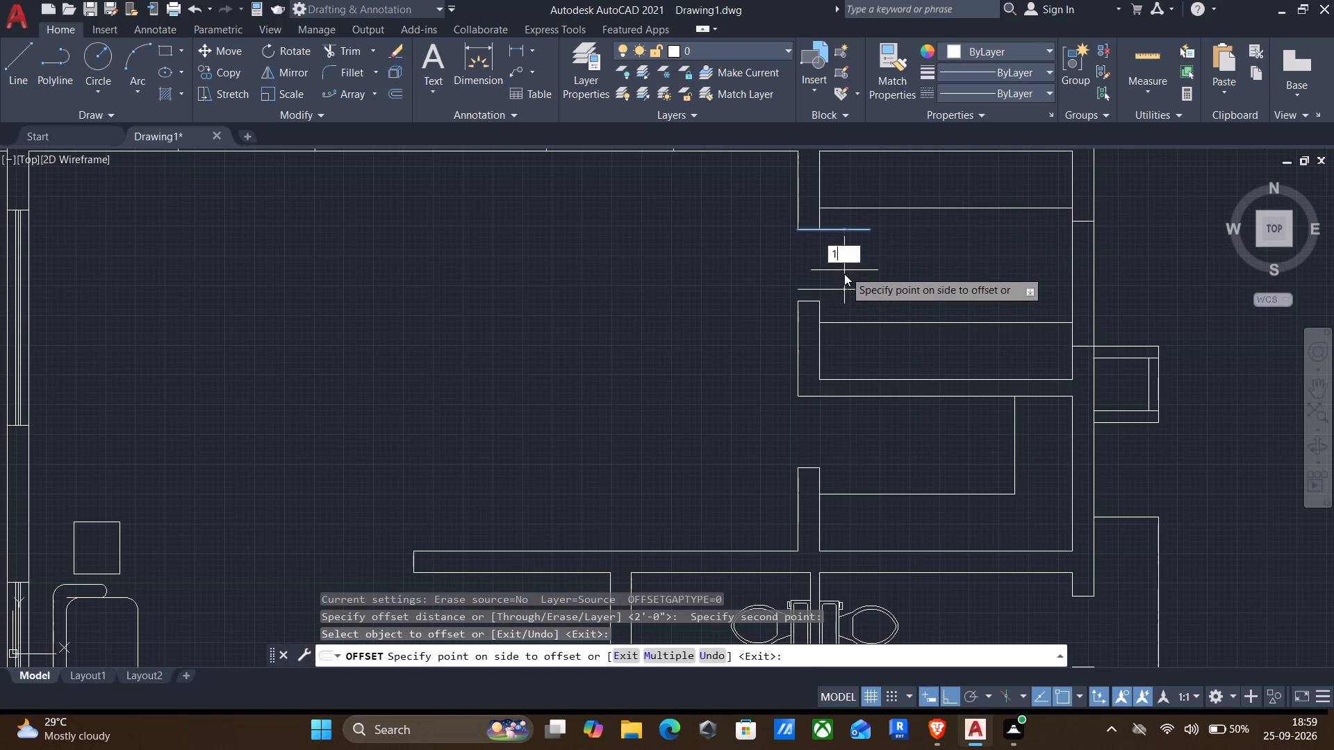
key(shift+quotedbl)
key(Return)
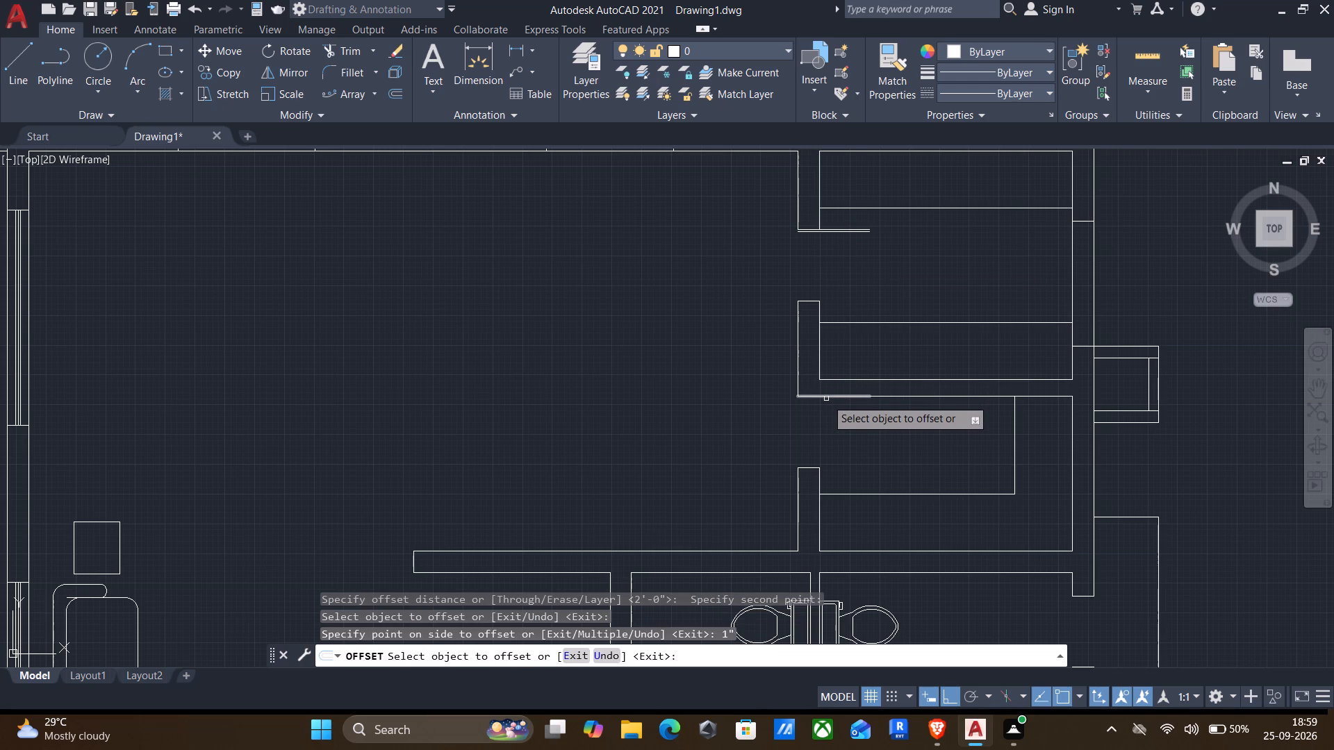
Offset the lower small room's door leaf line 1" downward.
click(826, 393)
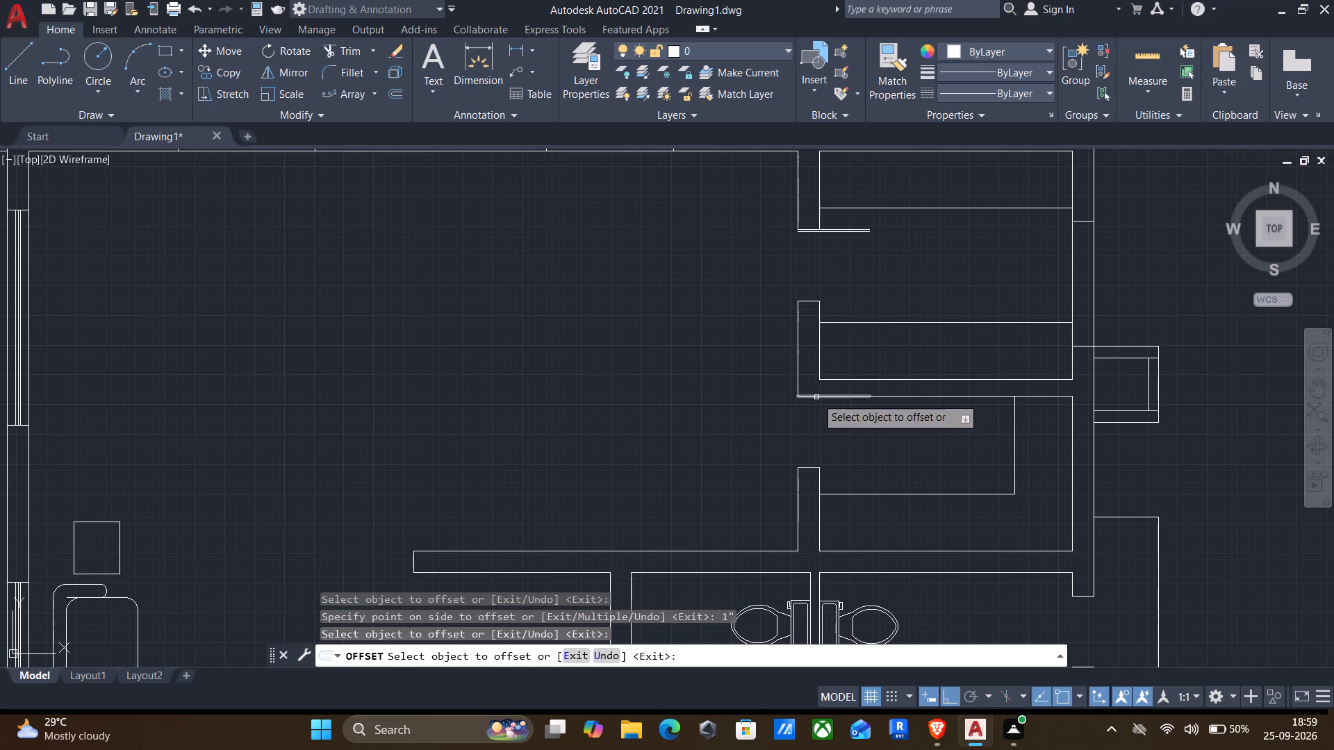
click(816, 397)
key(1)
key(shift+quotedbl)
key(Return)
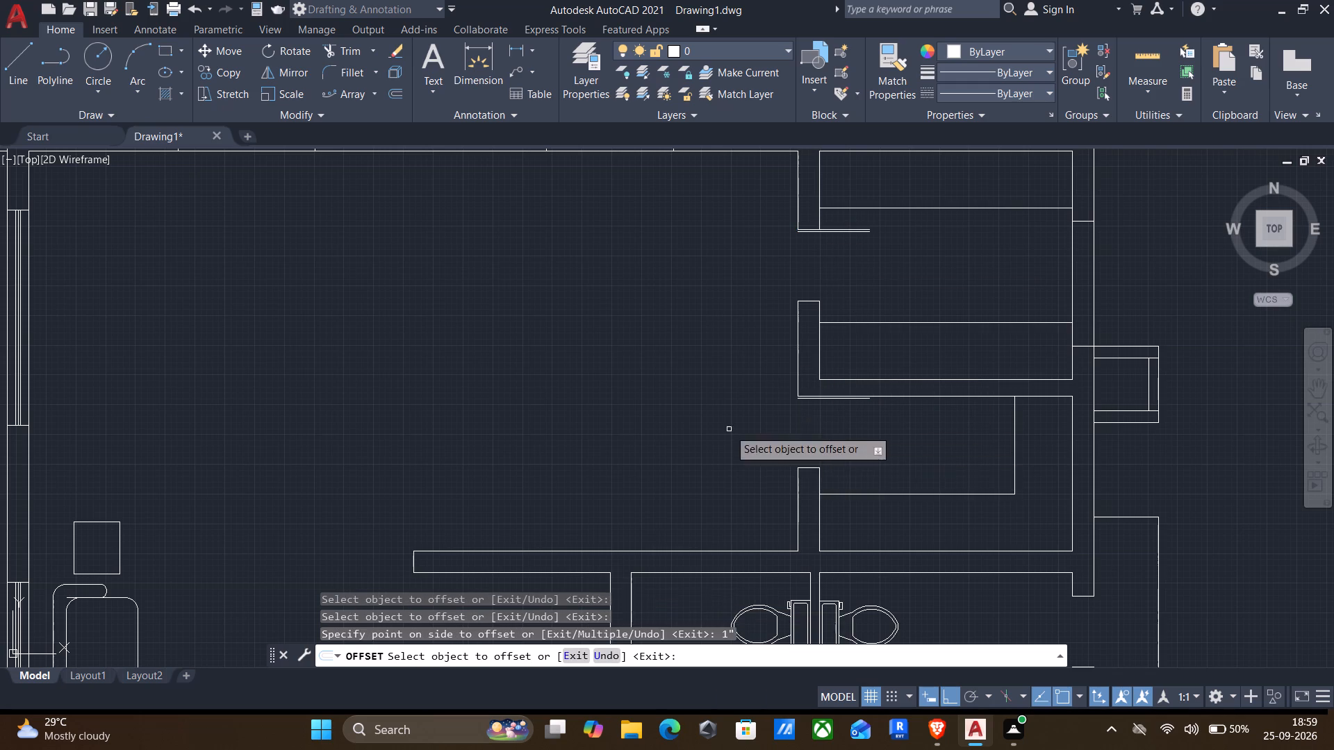
middle_drag(729, 430, 822, 370)
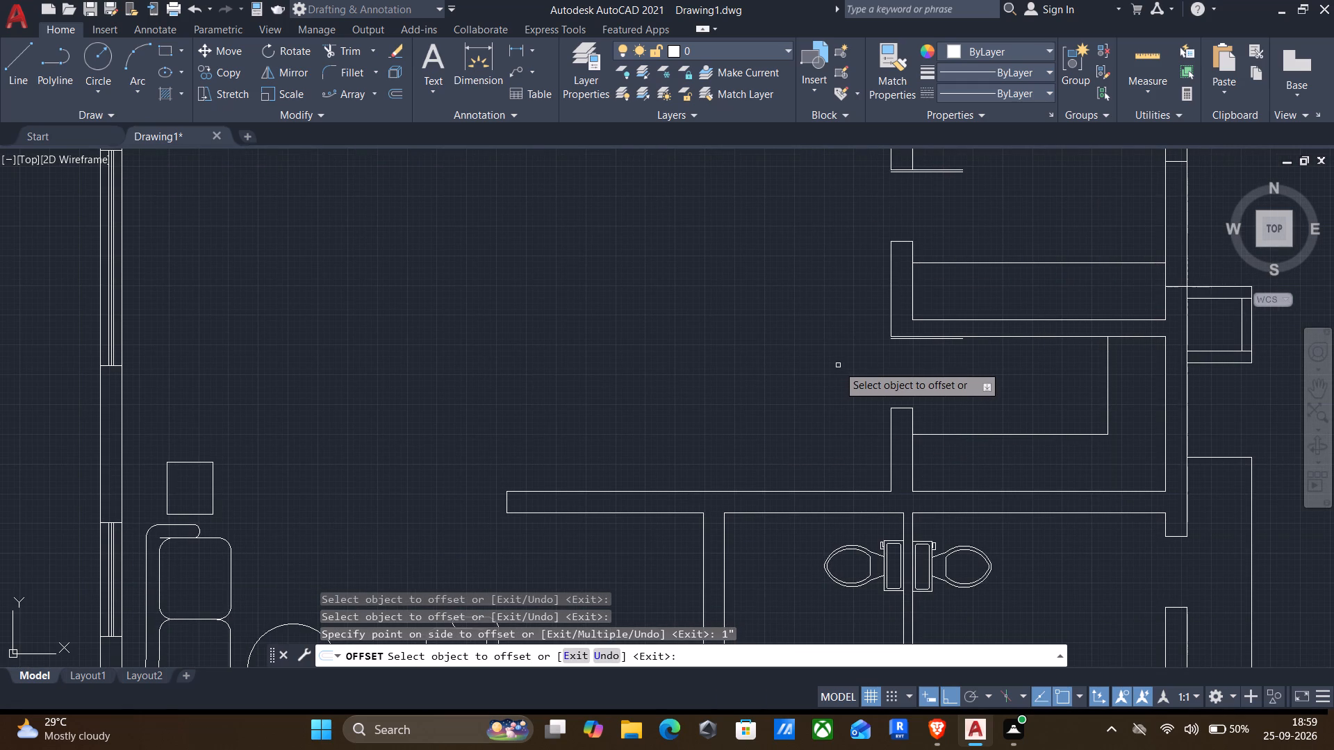
key(Return)
Draw a counter outline in the large room from the top inner wall, 2' down and across to the small rooms' partition.
middle_drag(824, 359, 892, 492)
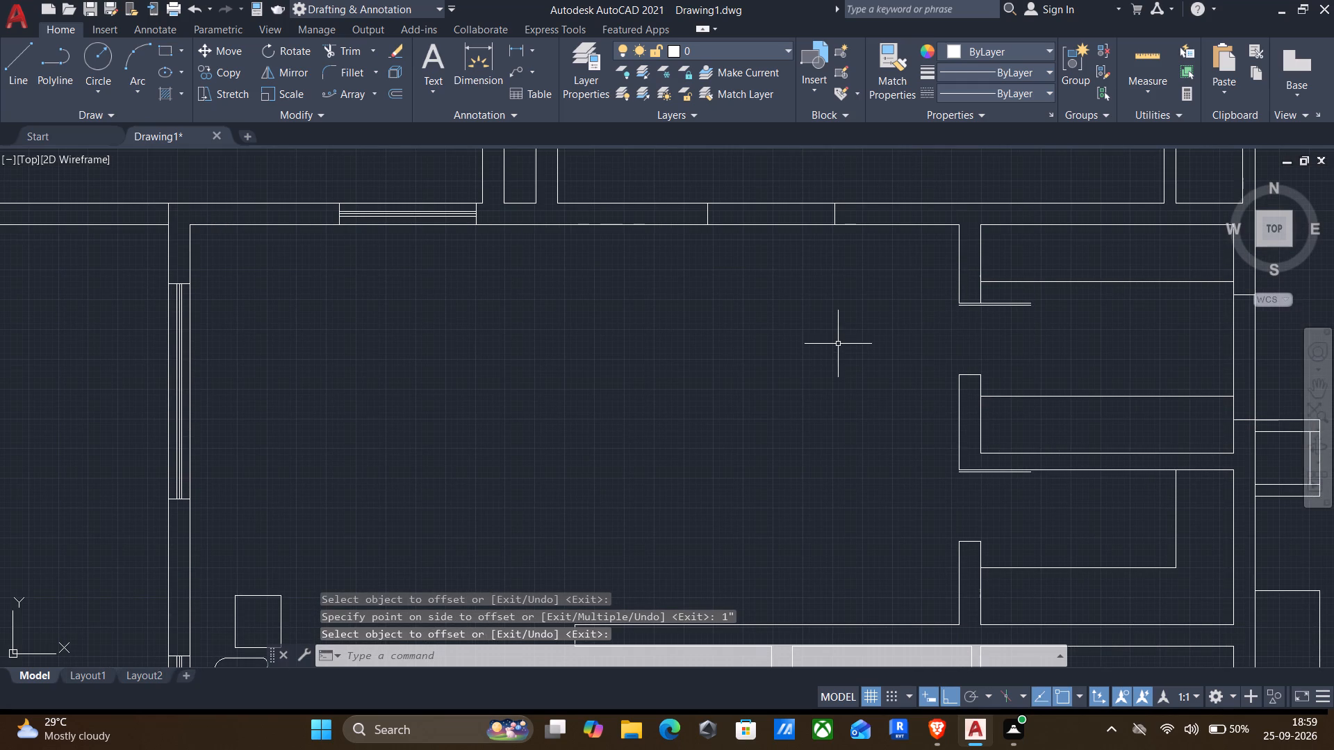
key(l)
key(Return)
middle_drag(748, 442, 801, 400)
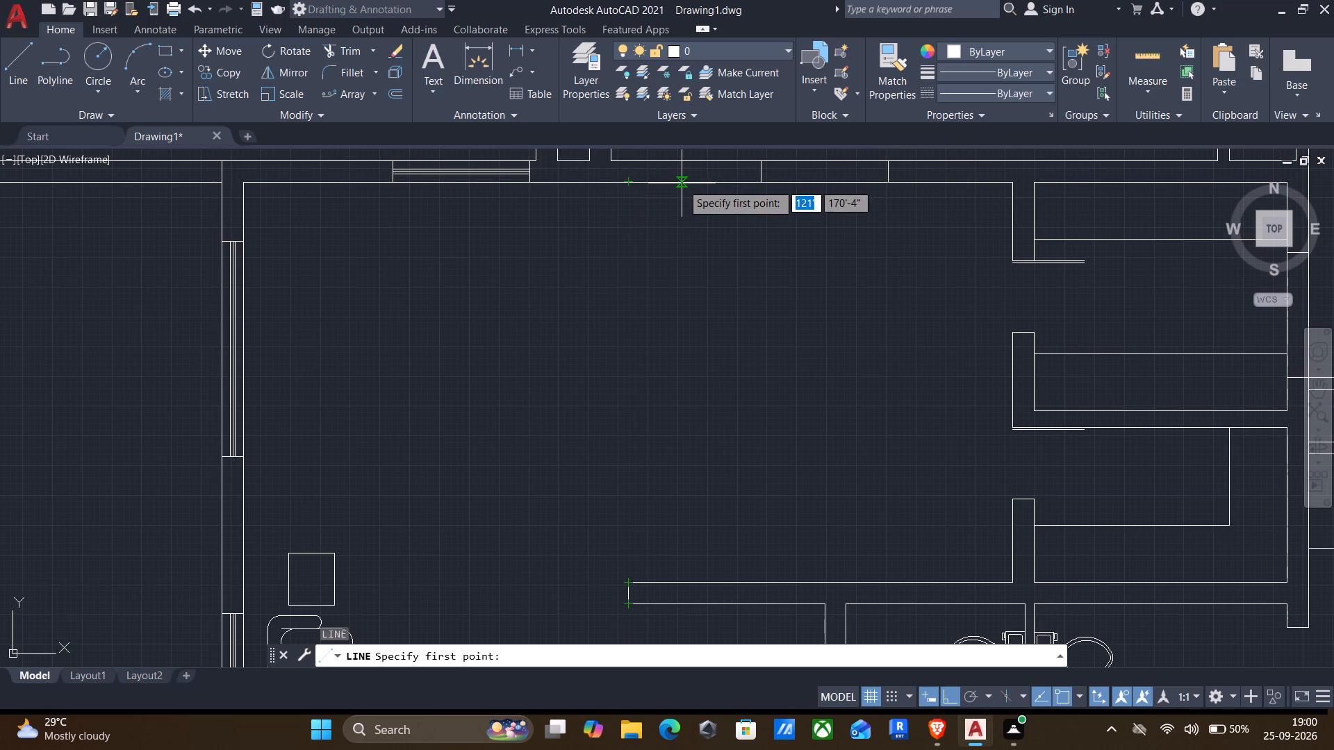
click(682, 183)
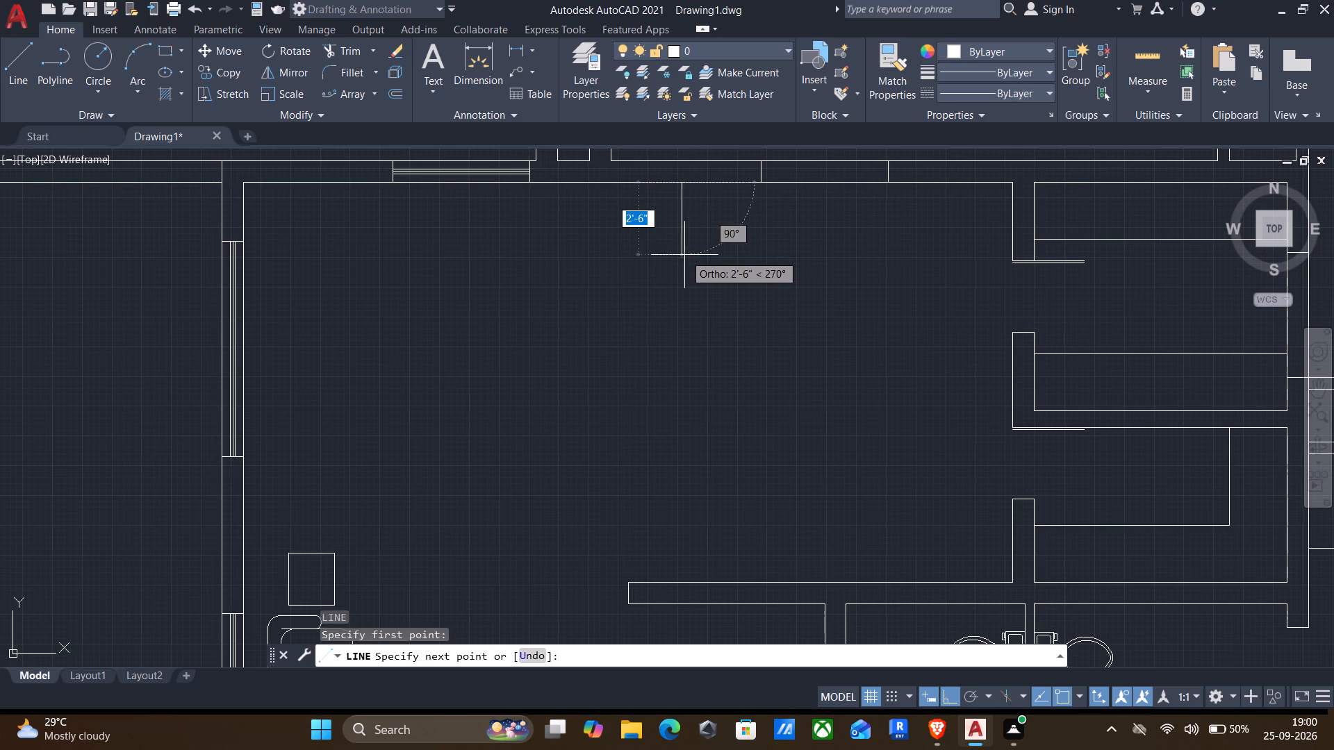
key(2)
key(apostrophe)
key(Return)
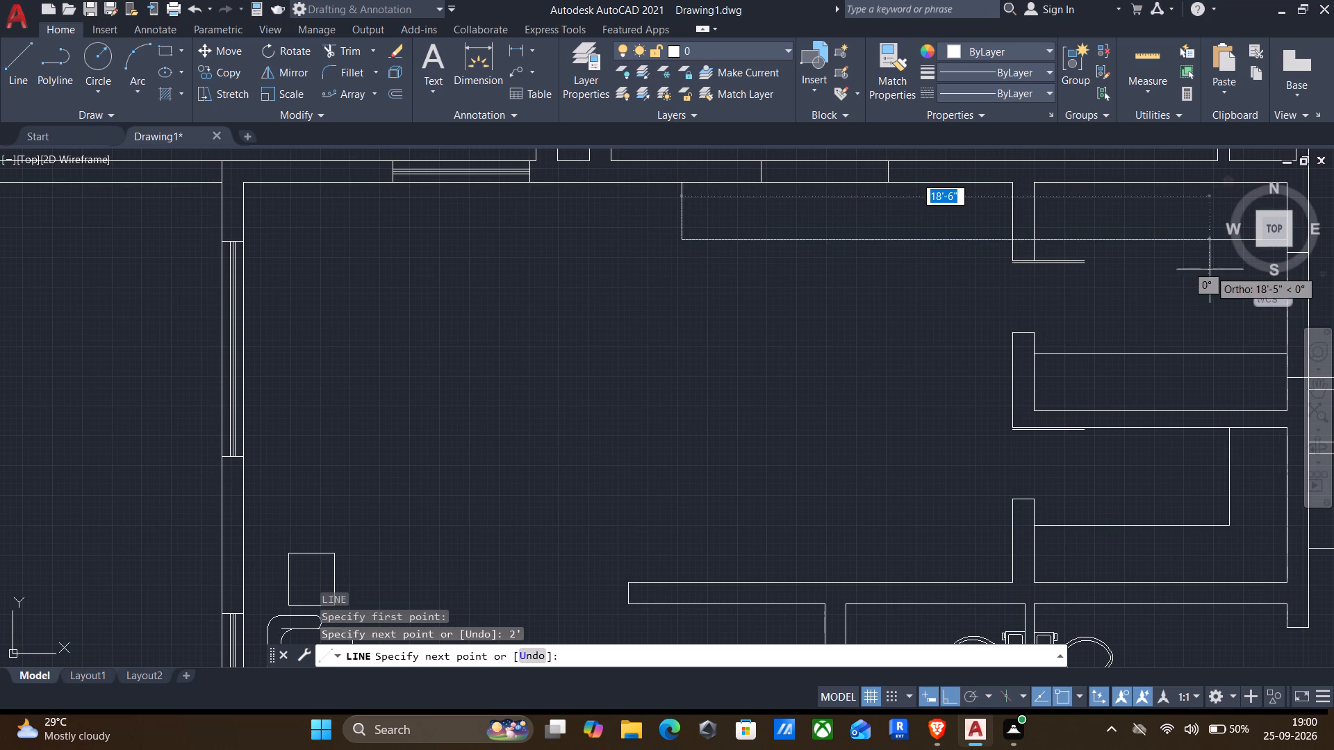
click(1018, 237)
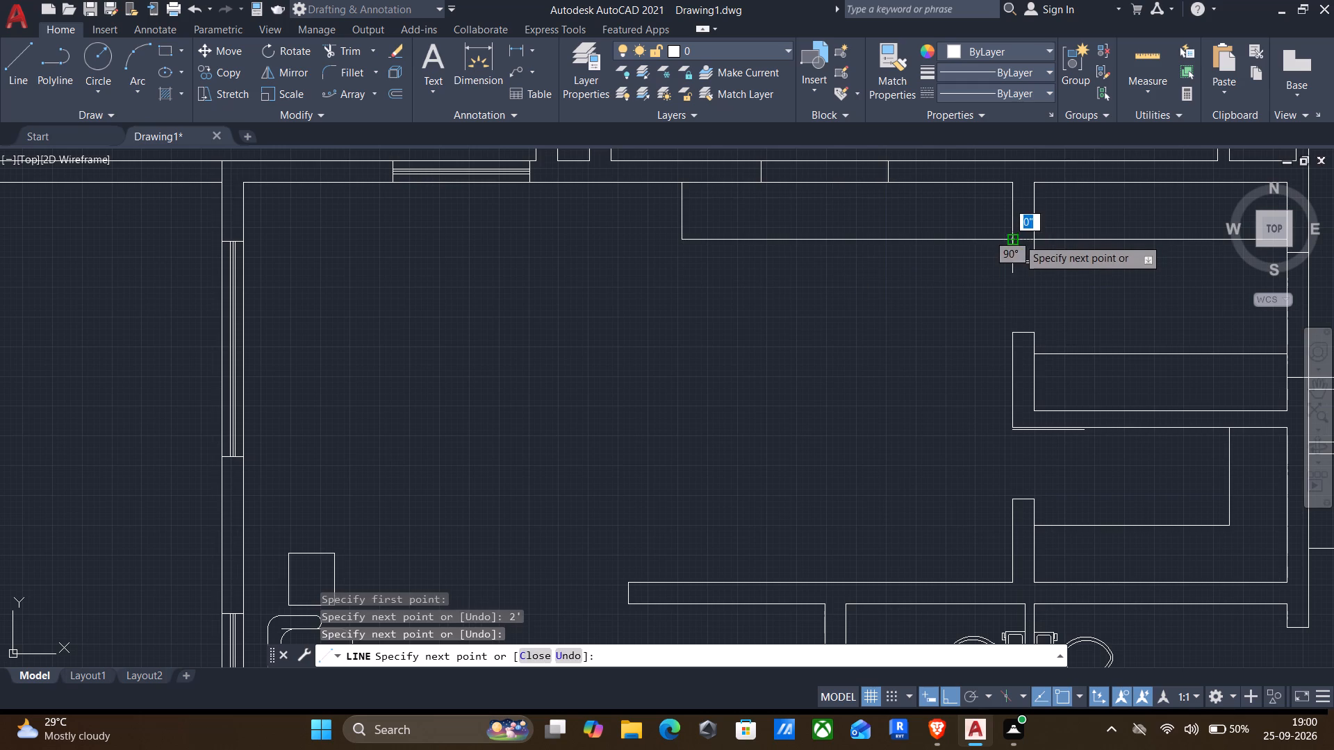
key(Return)
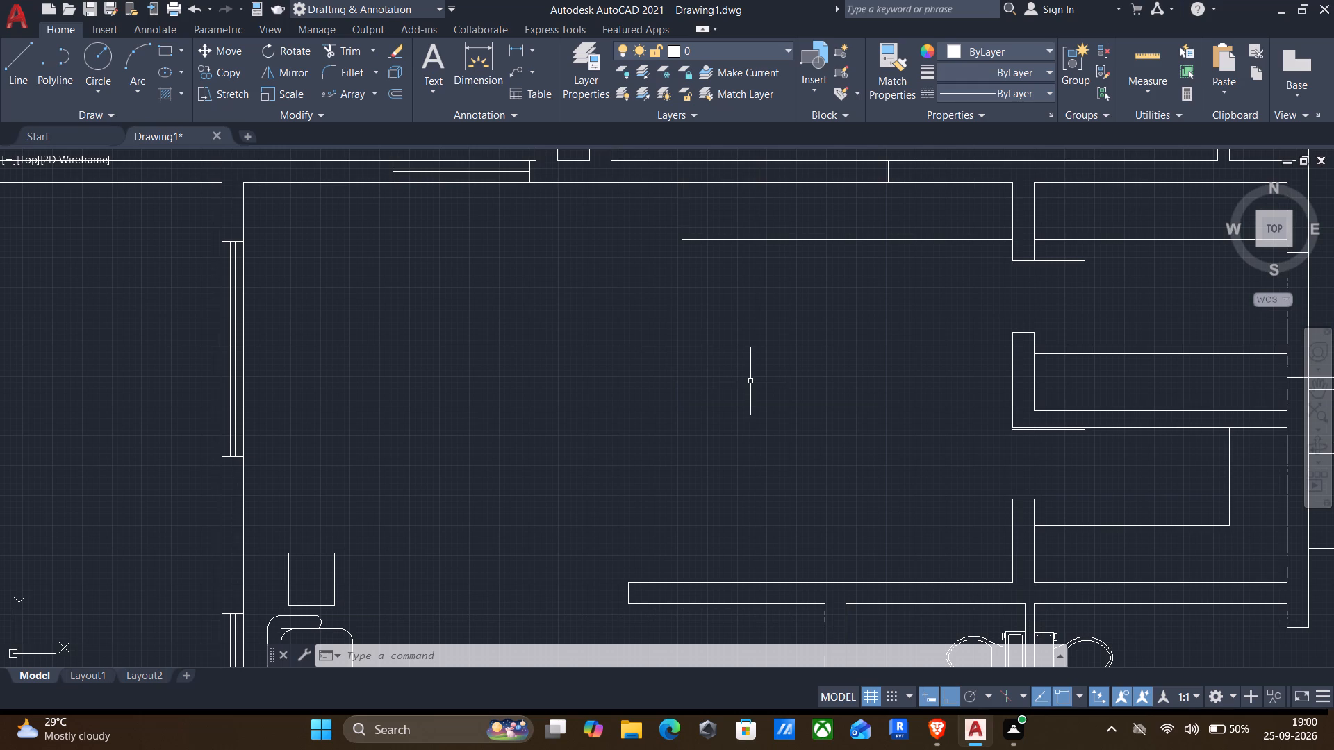
Draw a rectangular table about 5'6" by 2'7" in the large room, below the new counter.
text(rec)
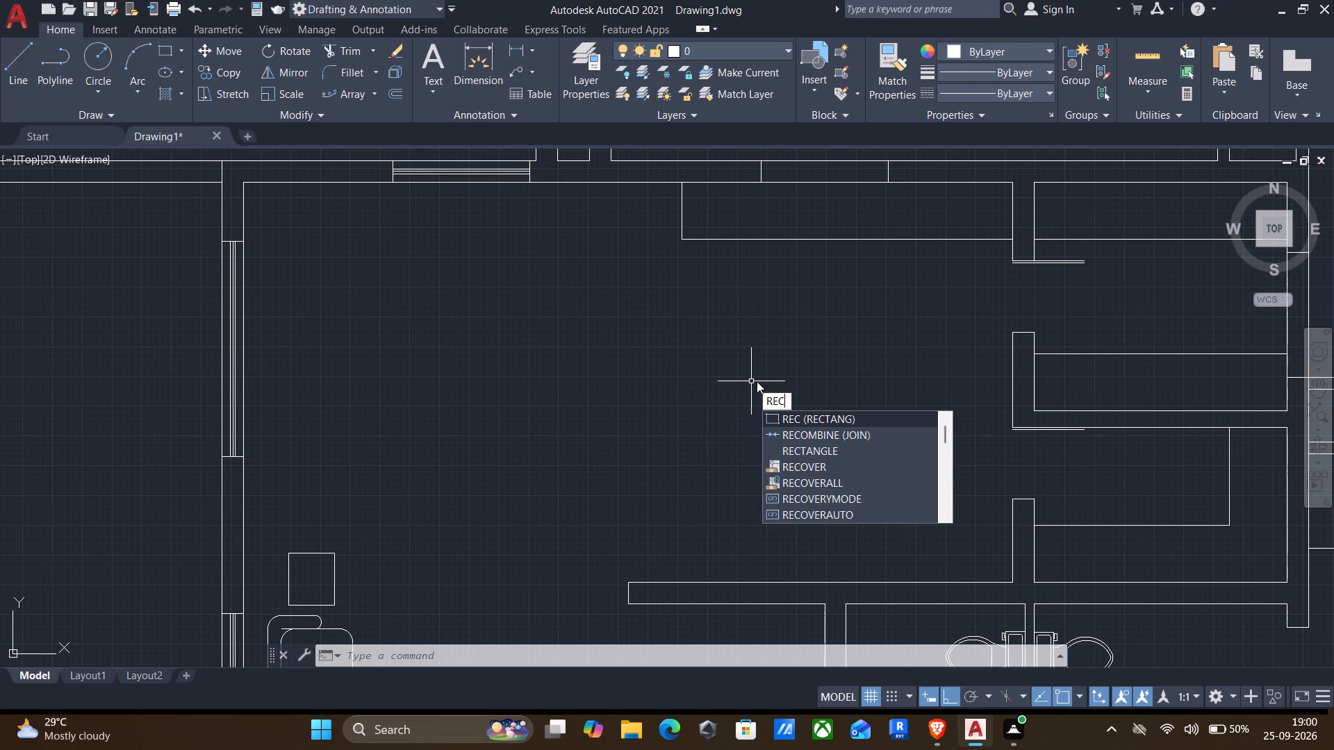
key(Return)
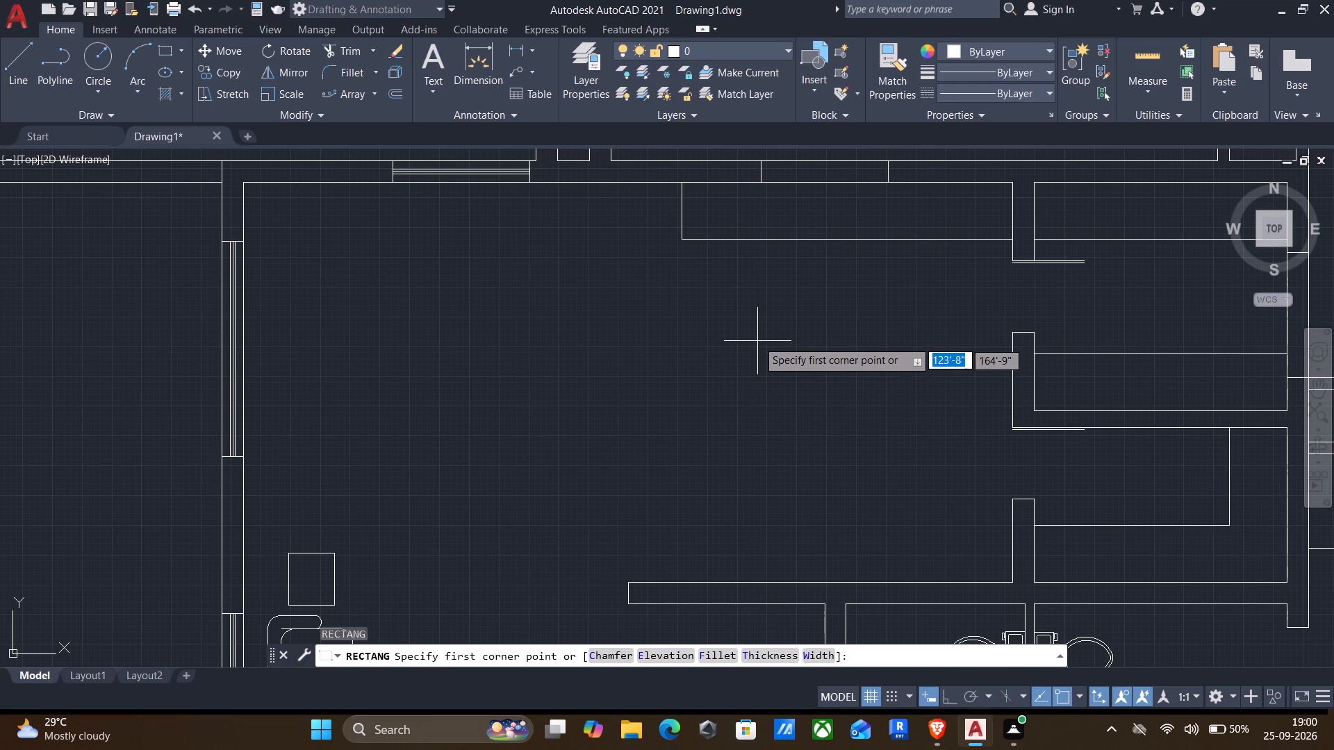
click(757, 337)
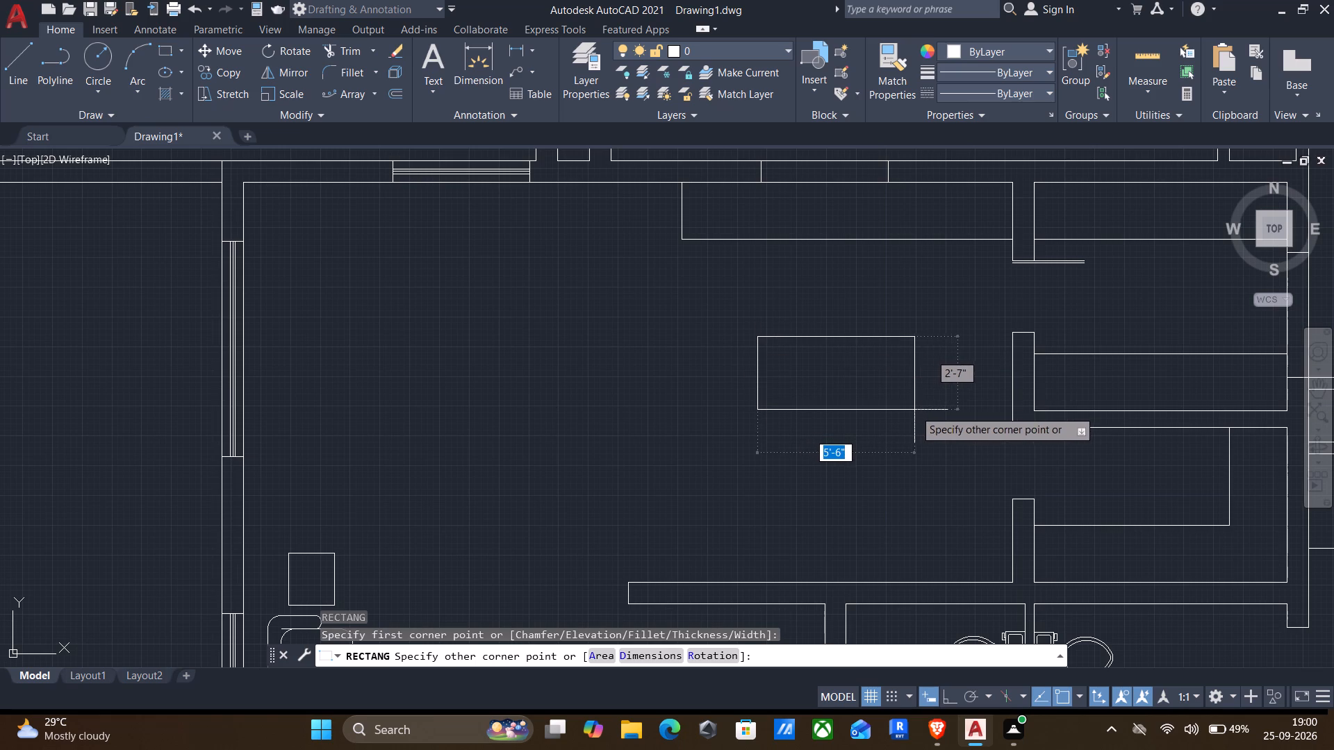
click(916, 410)
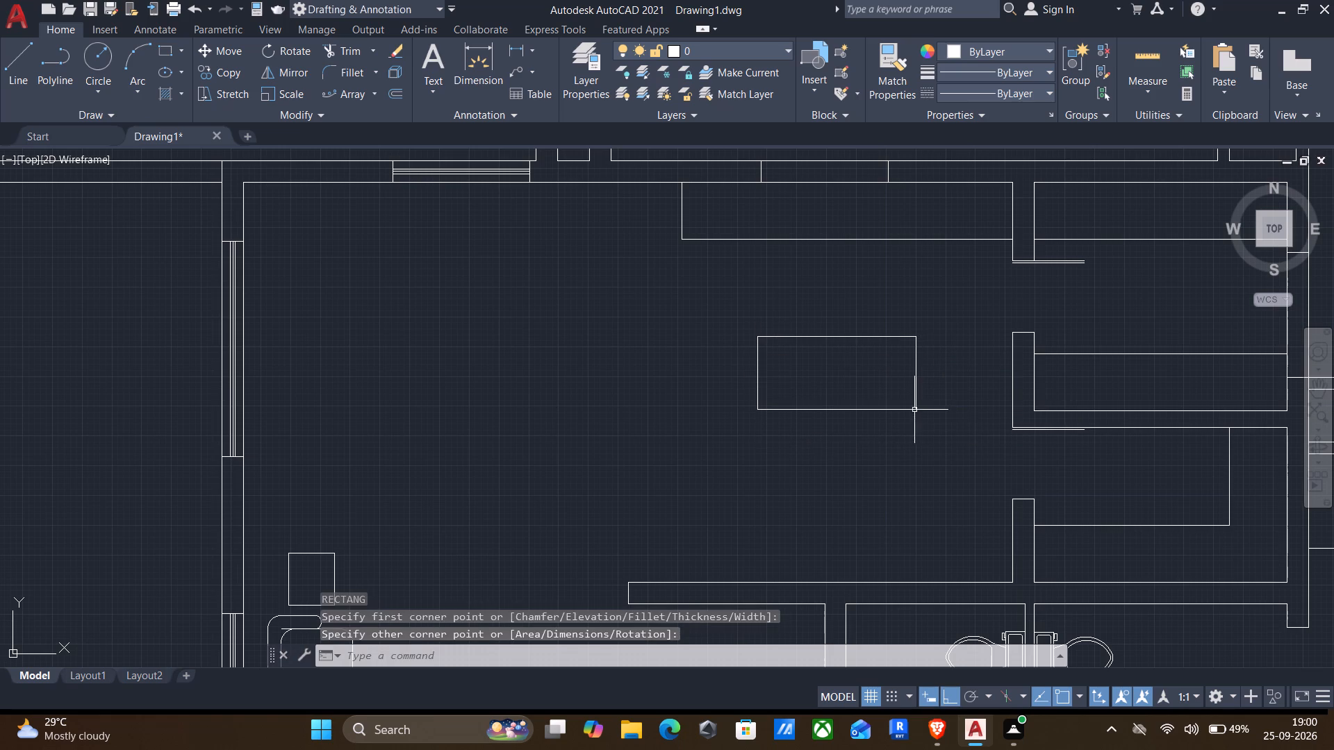
Draw a seat circle centred on the table's bottom edge, near its left end.
key(c)
key(Return)
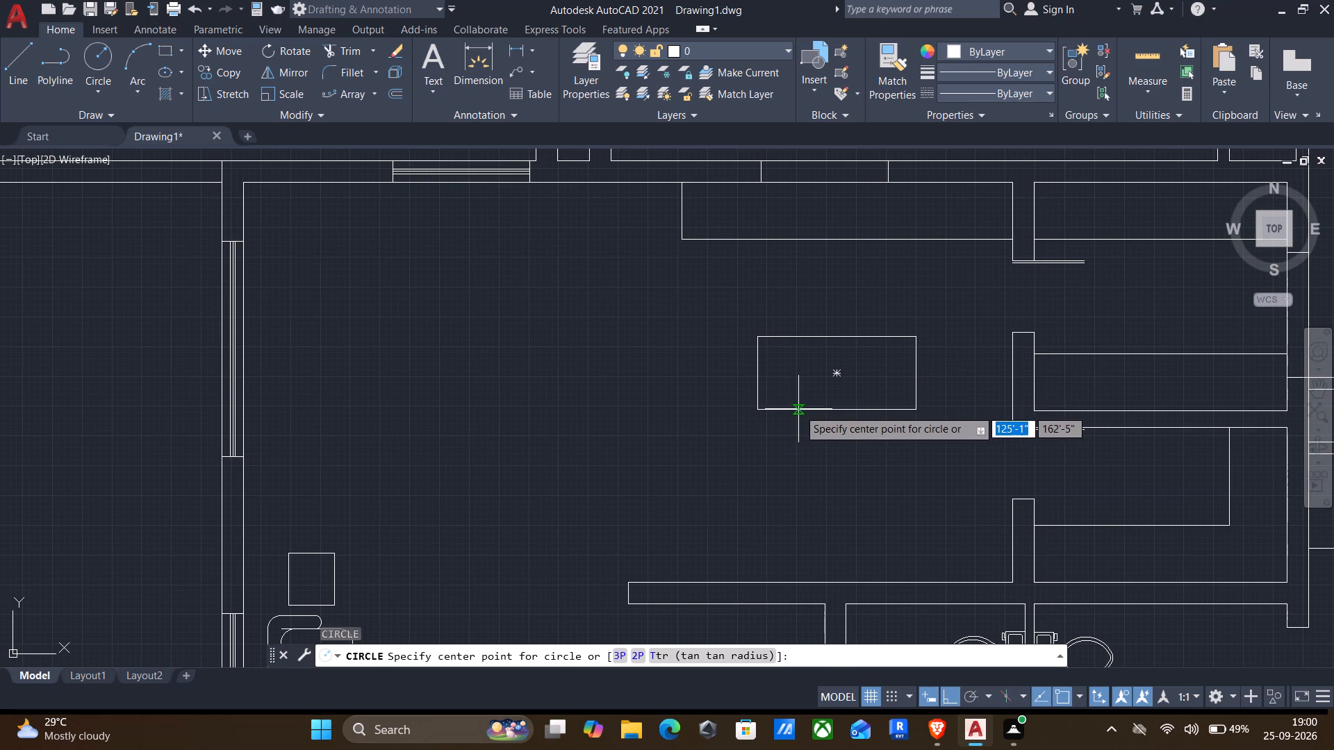
click(798, 409)
click(814, 435)
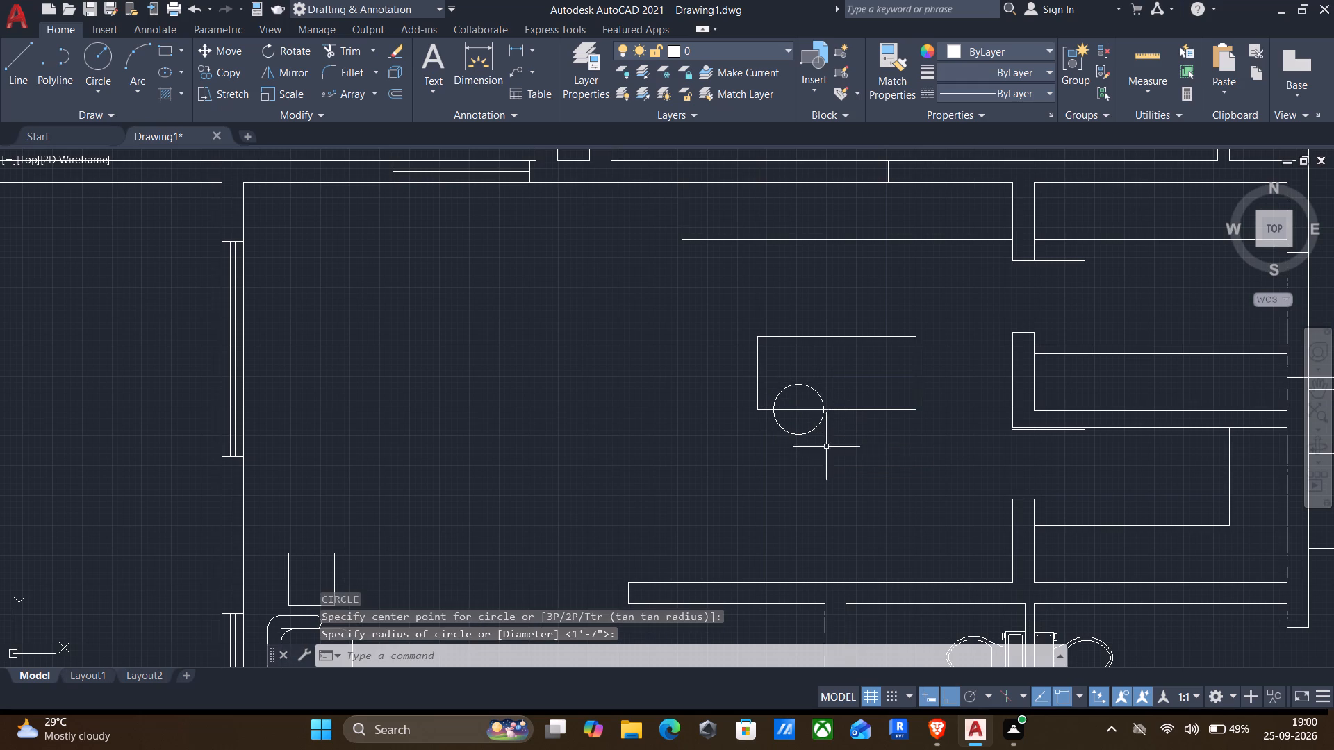
Copy the seat circle horizontally along the table's bottom edge to make a second seat toward the right end.
click(837, 457)
click(801, 427)
text(co)
key(Return)
click(801, 407)
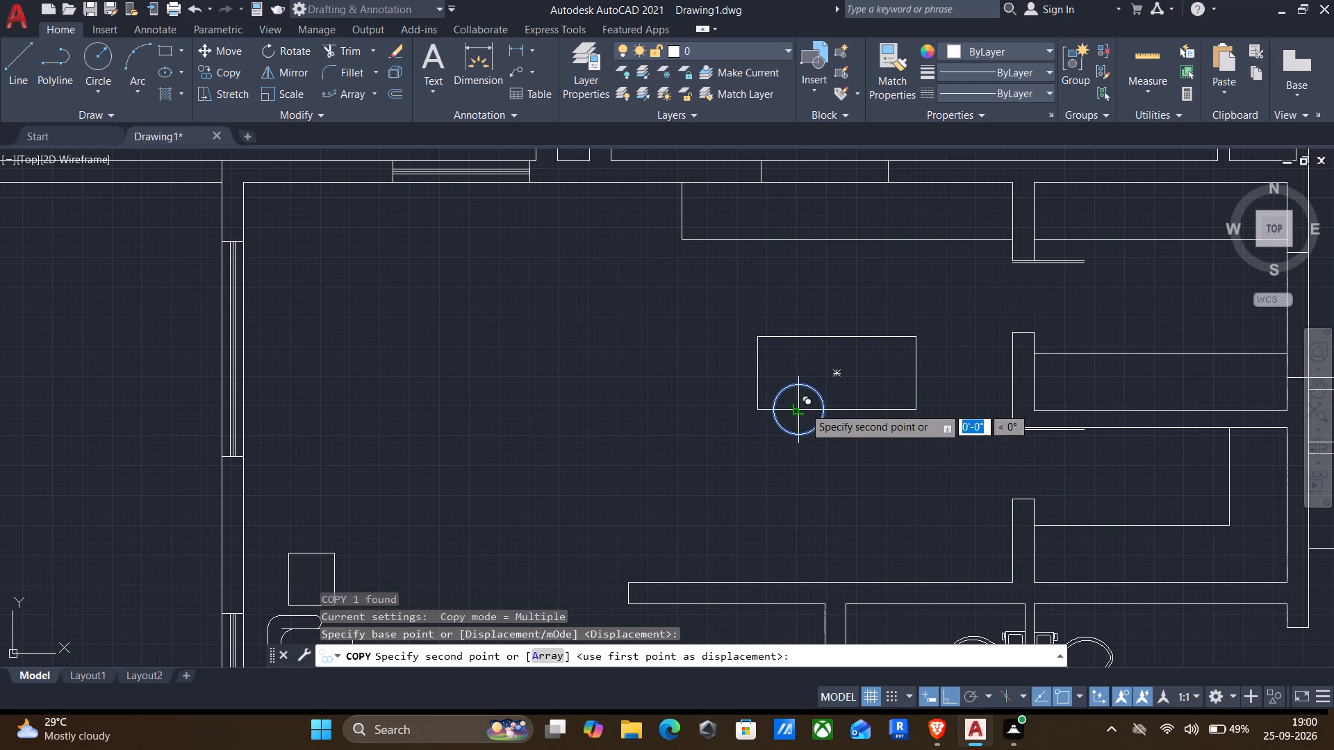
click(864, 407)
key(Return)
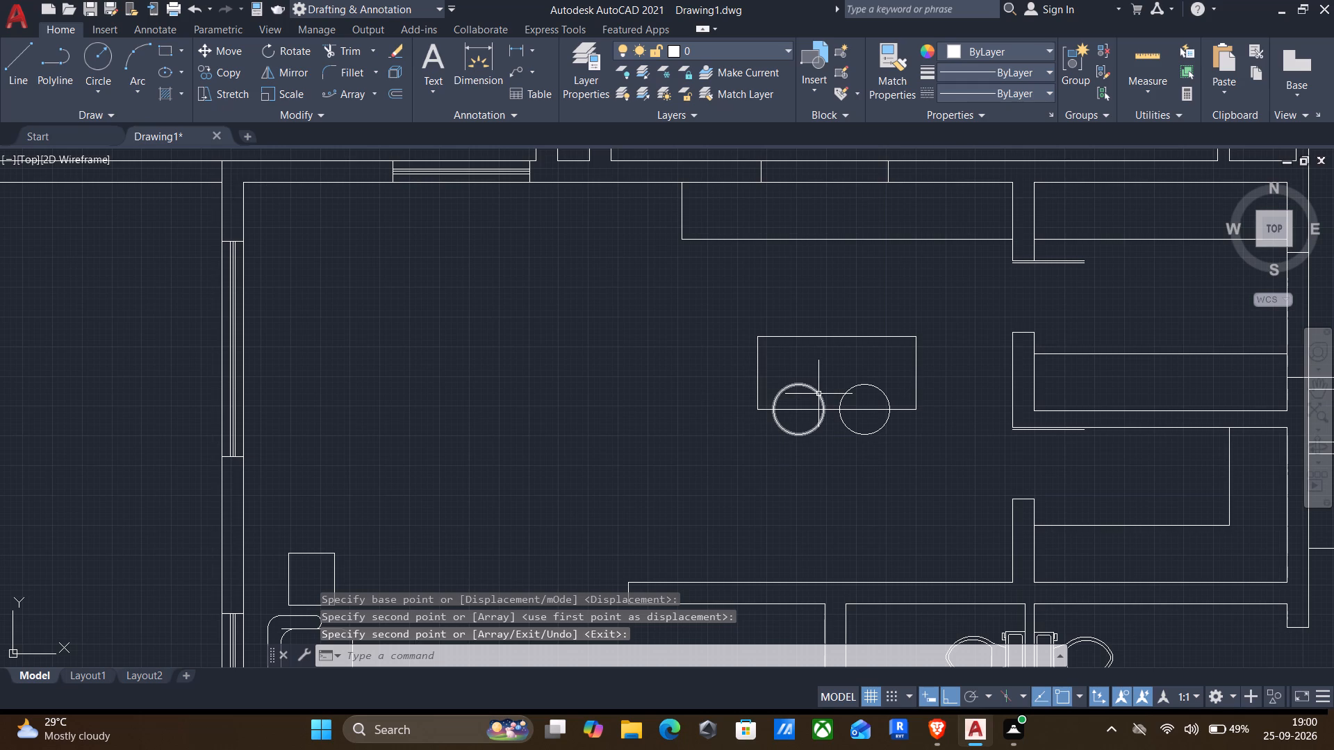
Trim the parts of both seat circles inside the table, leaving half-circles below its bottom edge.
text(tr)
key(Return)
drag(788, 389, 814, 387)
drag(851, 394, 843, 372)
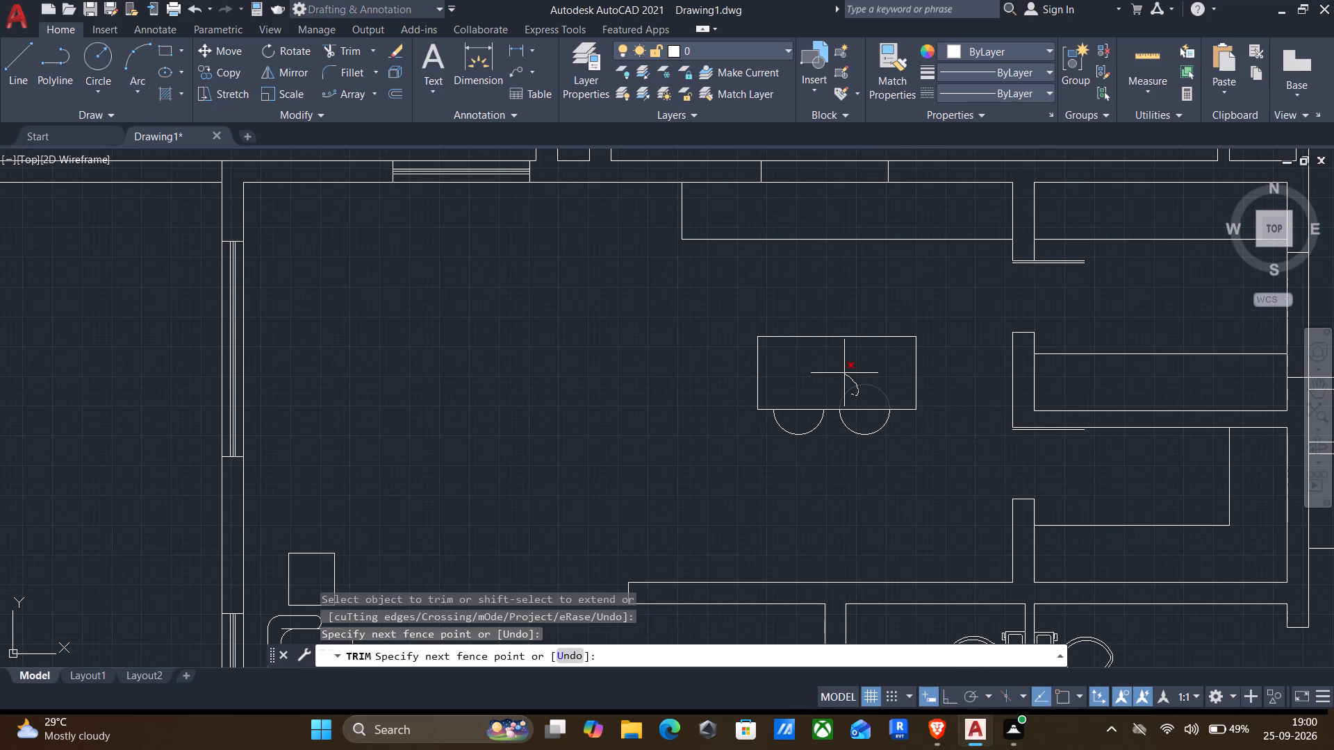
drag(843, 372, 832, 368)
key(Escape)
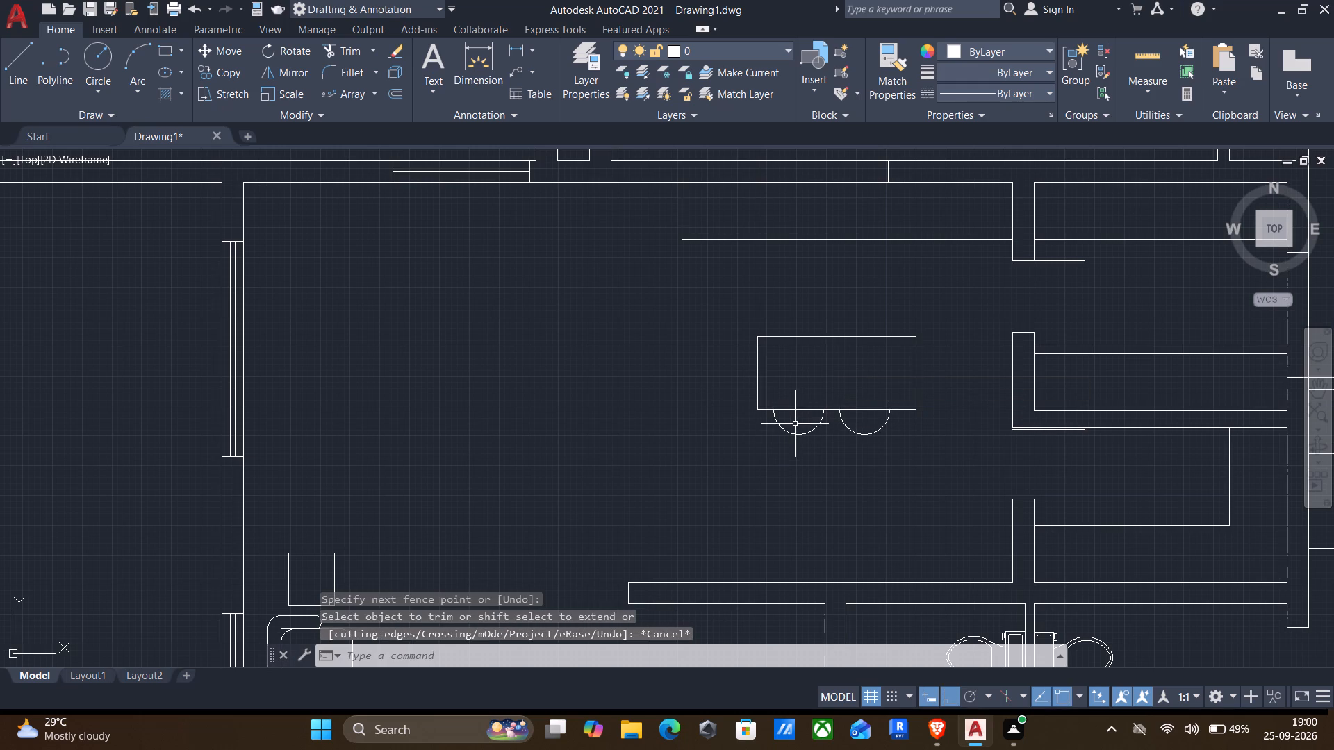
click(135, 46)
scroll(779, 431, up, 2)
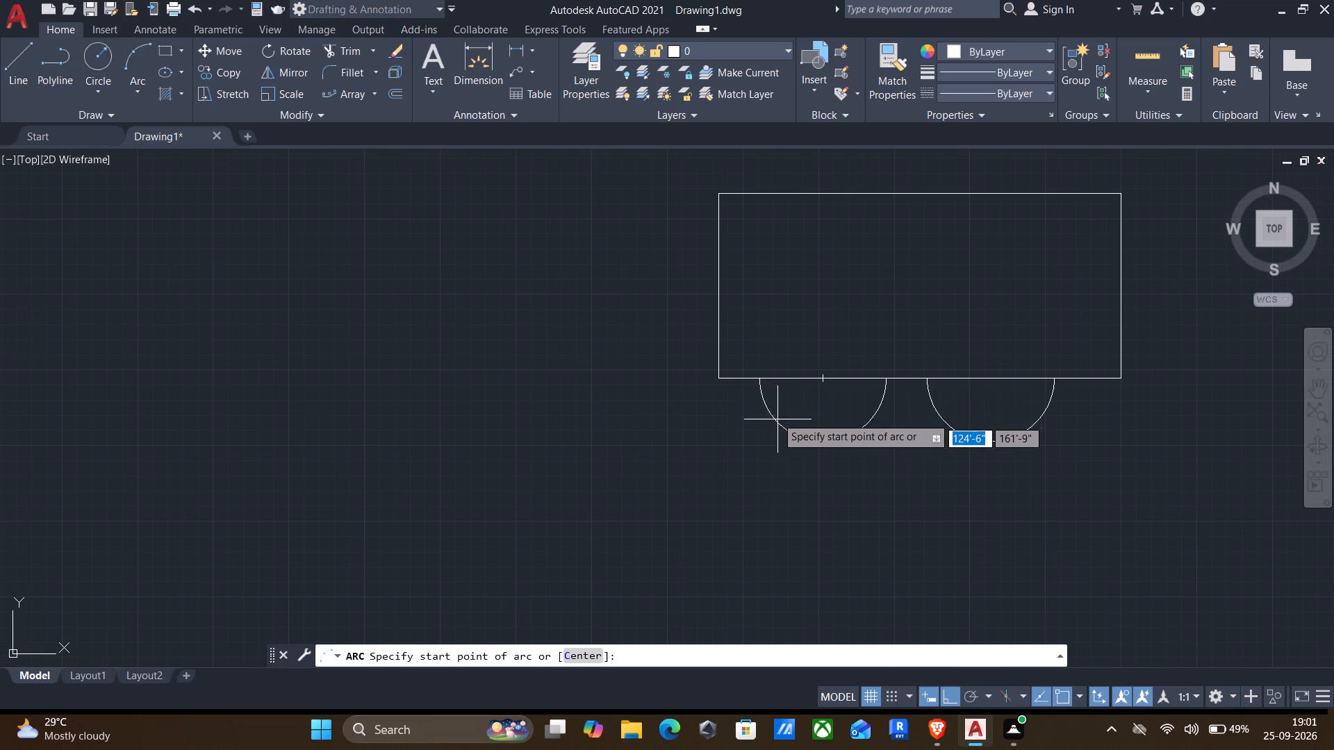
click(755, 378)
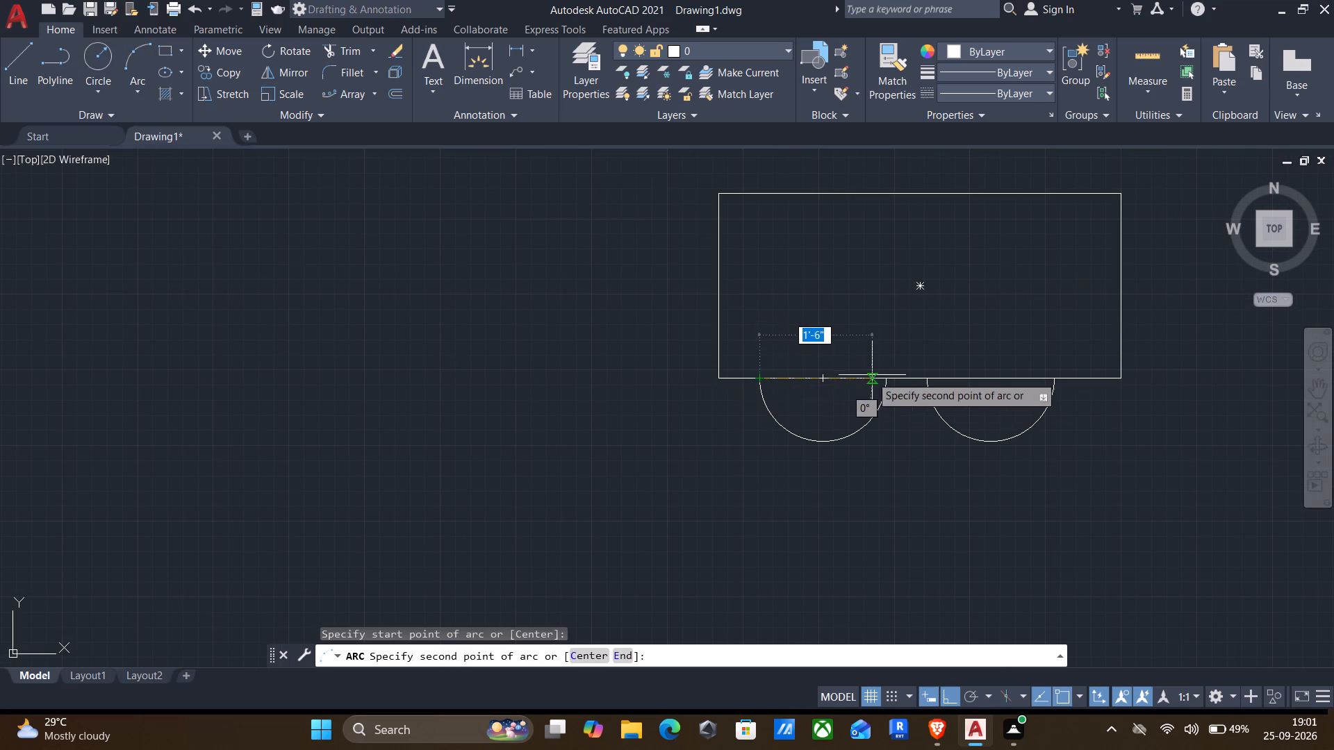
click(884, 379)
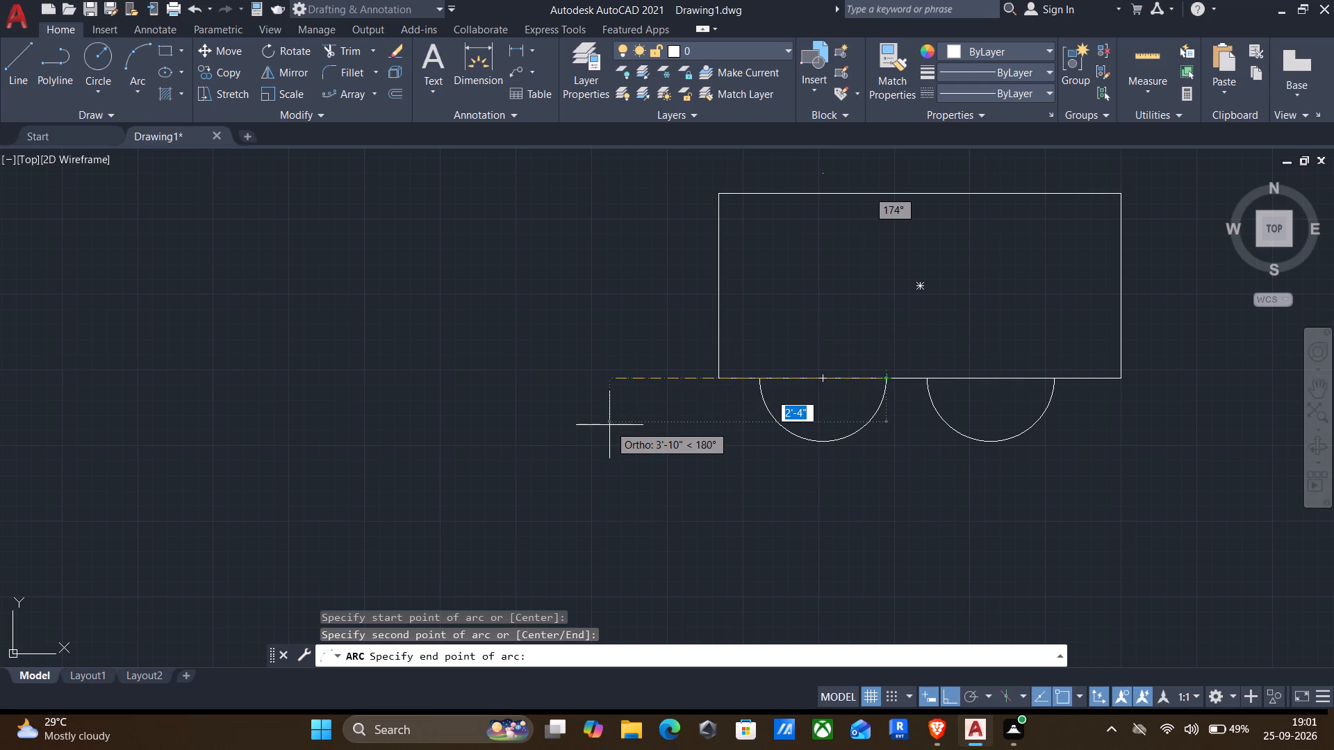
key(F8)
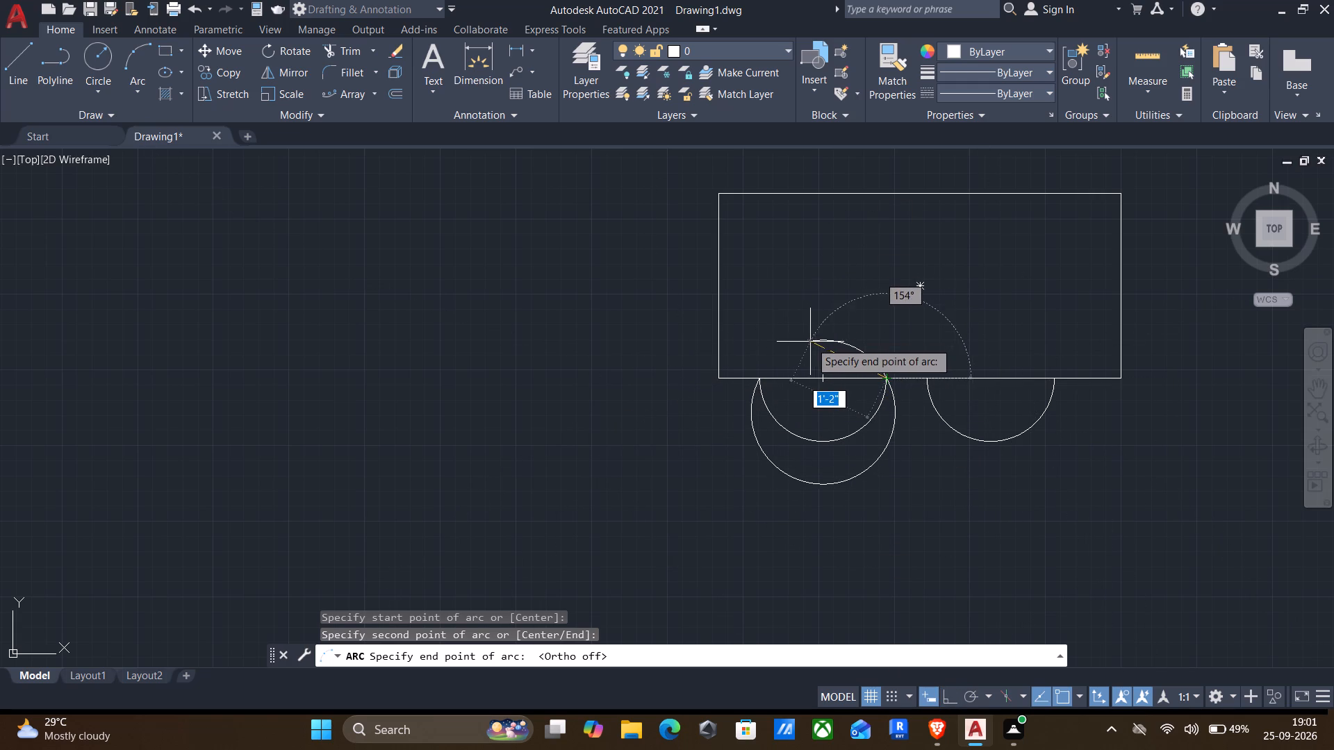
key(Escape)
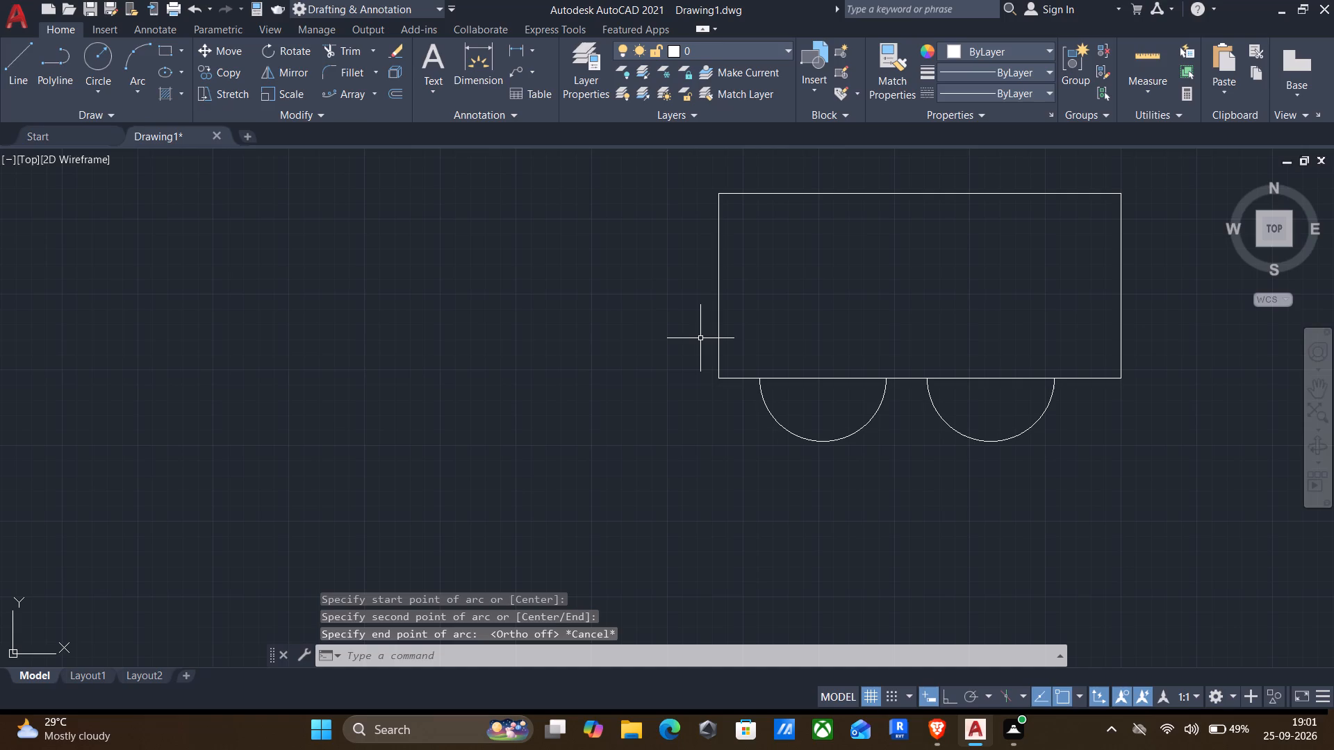
Draw a three-sided line outline around the first half-circle seat, offset 2" beyond each end and level with its lowest point, about 10" deep.
key(l)
key(Return)
scroll(752, 387, up, 2)
click(766, 367)
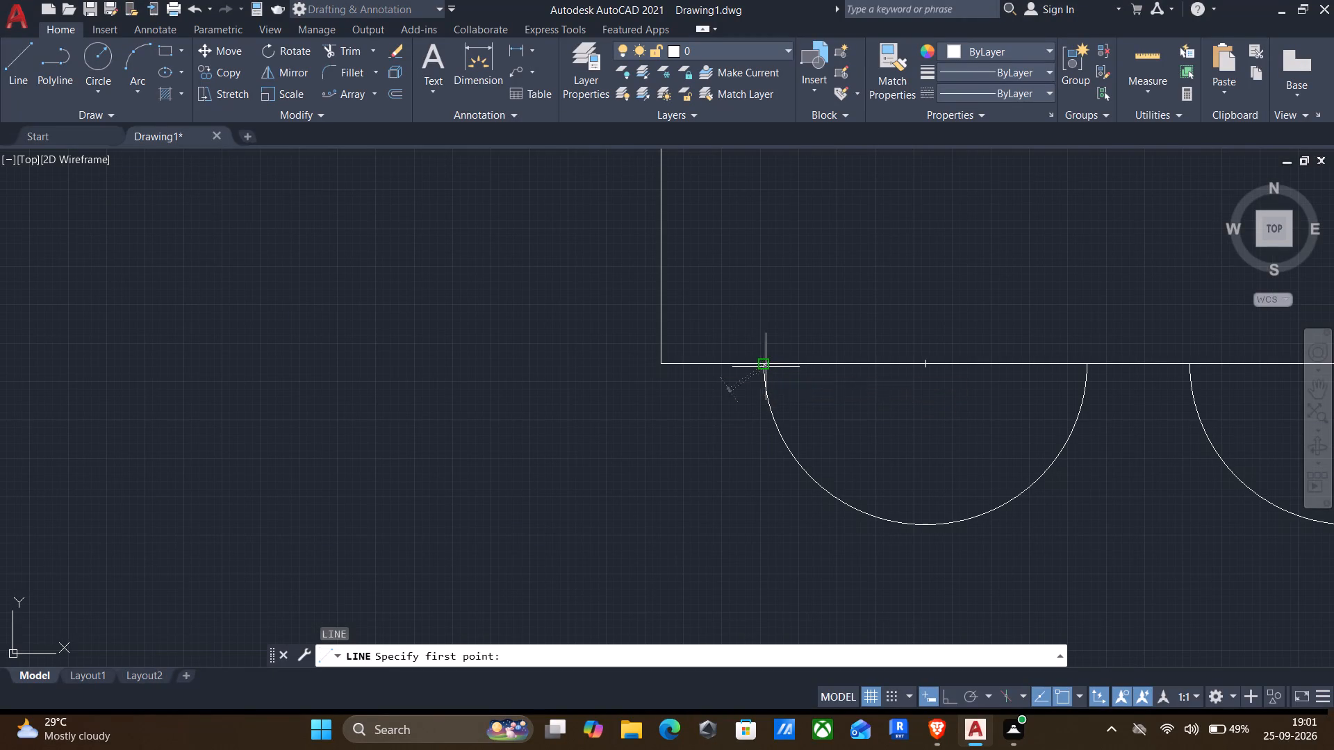
key(F8)
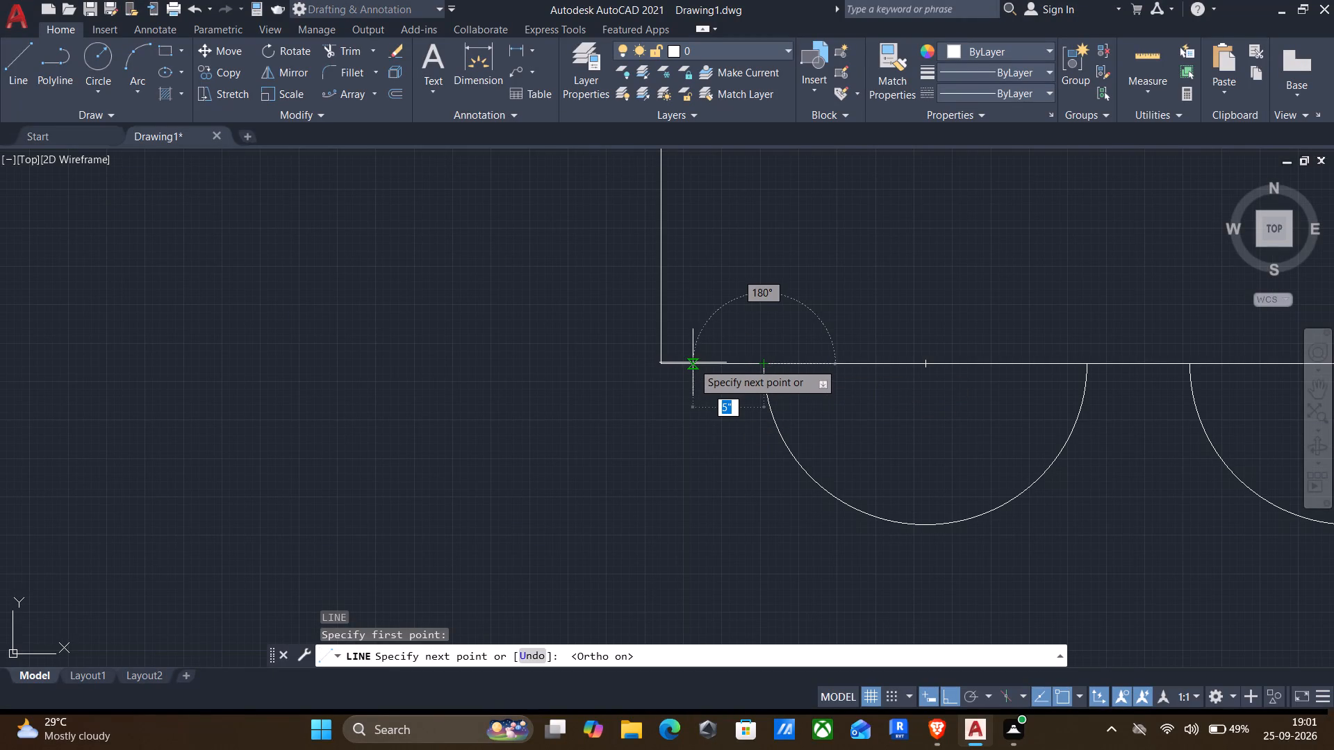
key(2)
key(shift+quotedbl)
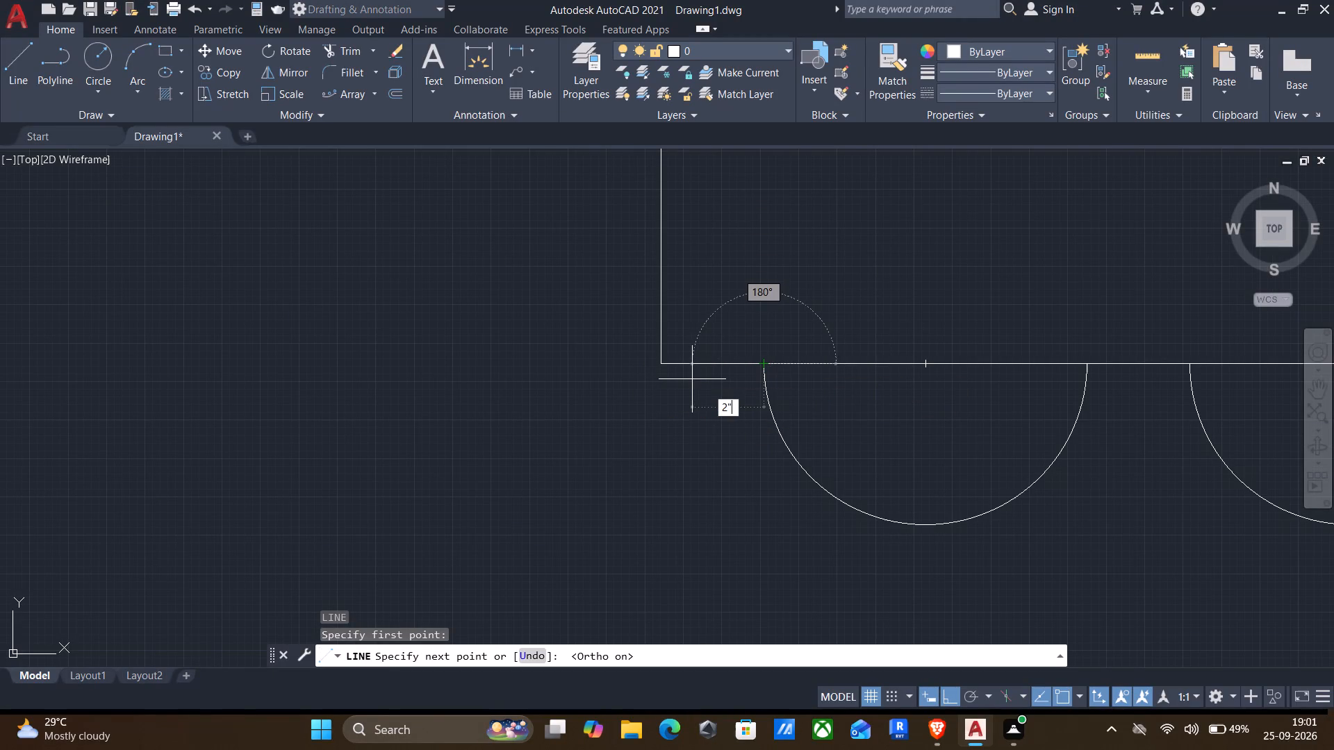
key(Return)
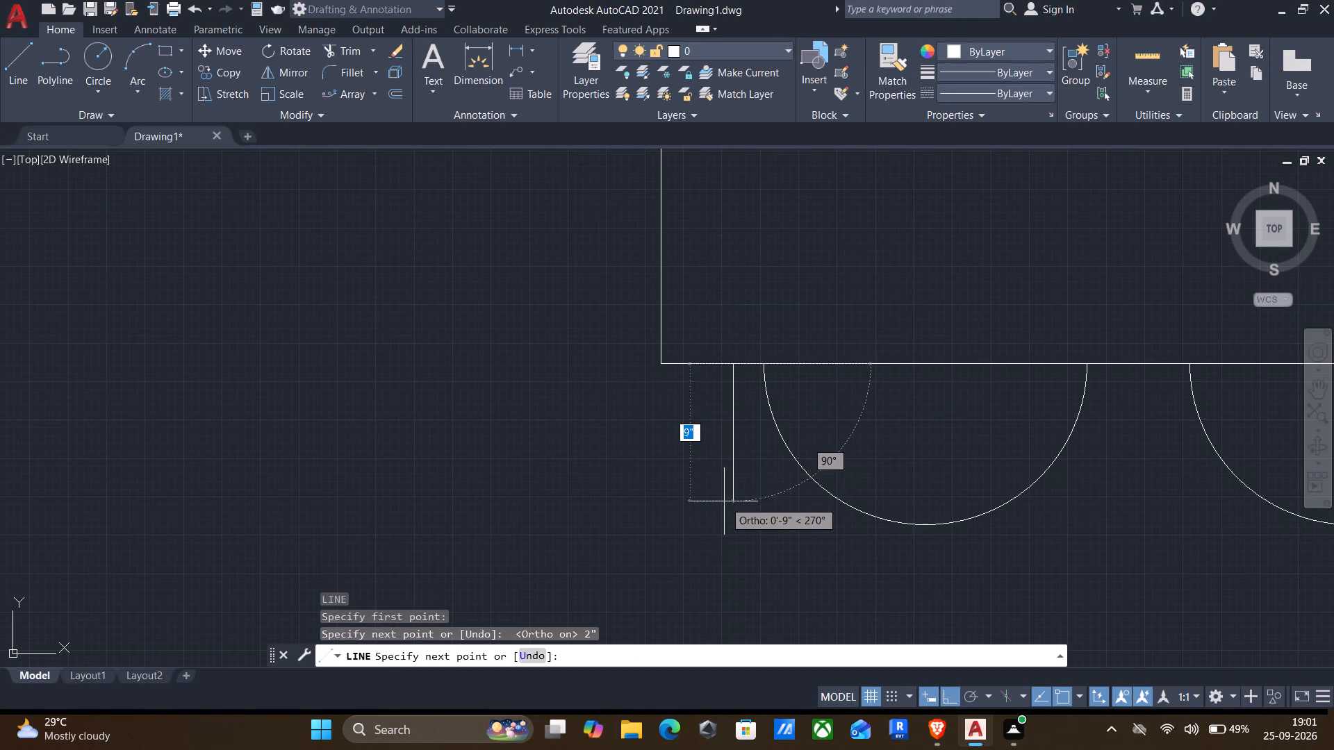
middle_drag(700, 540, 716, 464)
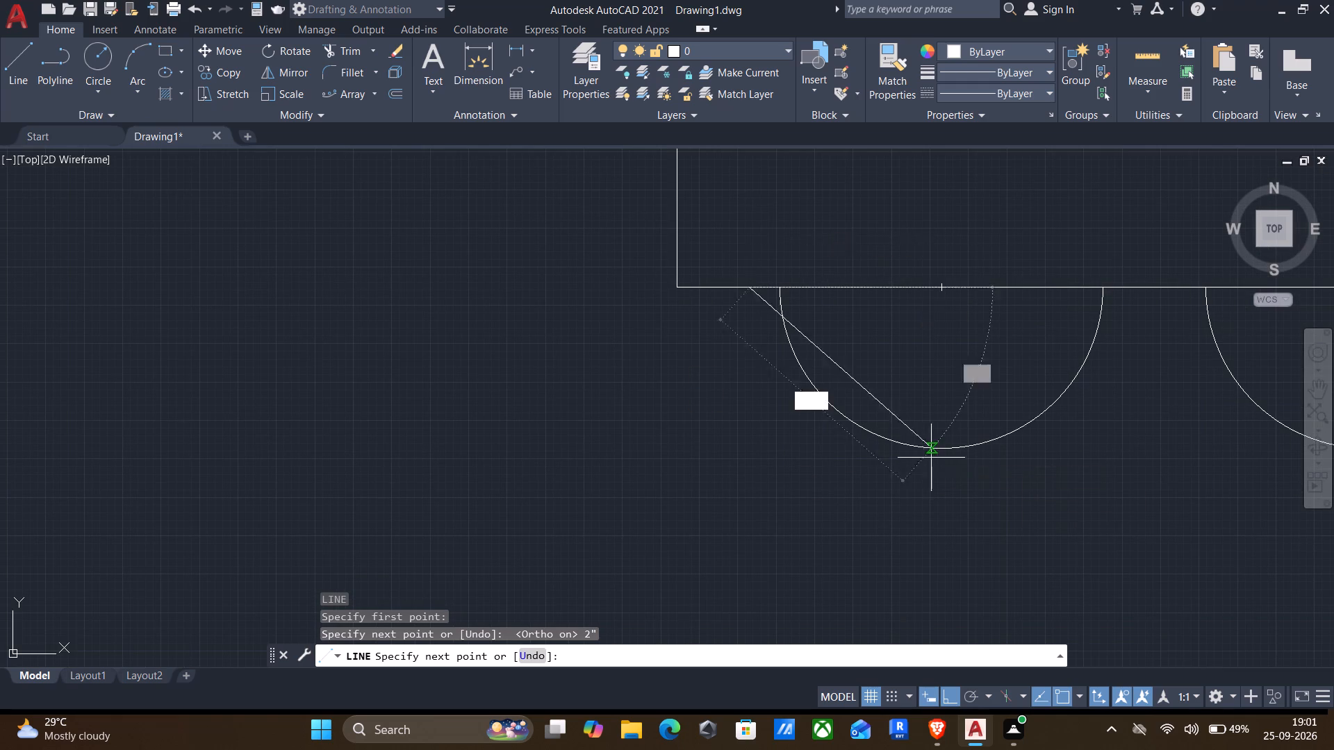
click(746, 448)
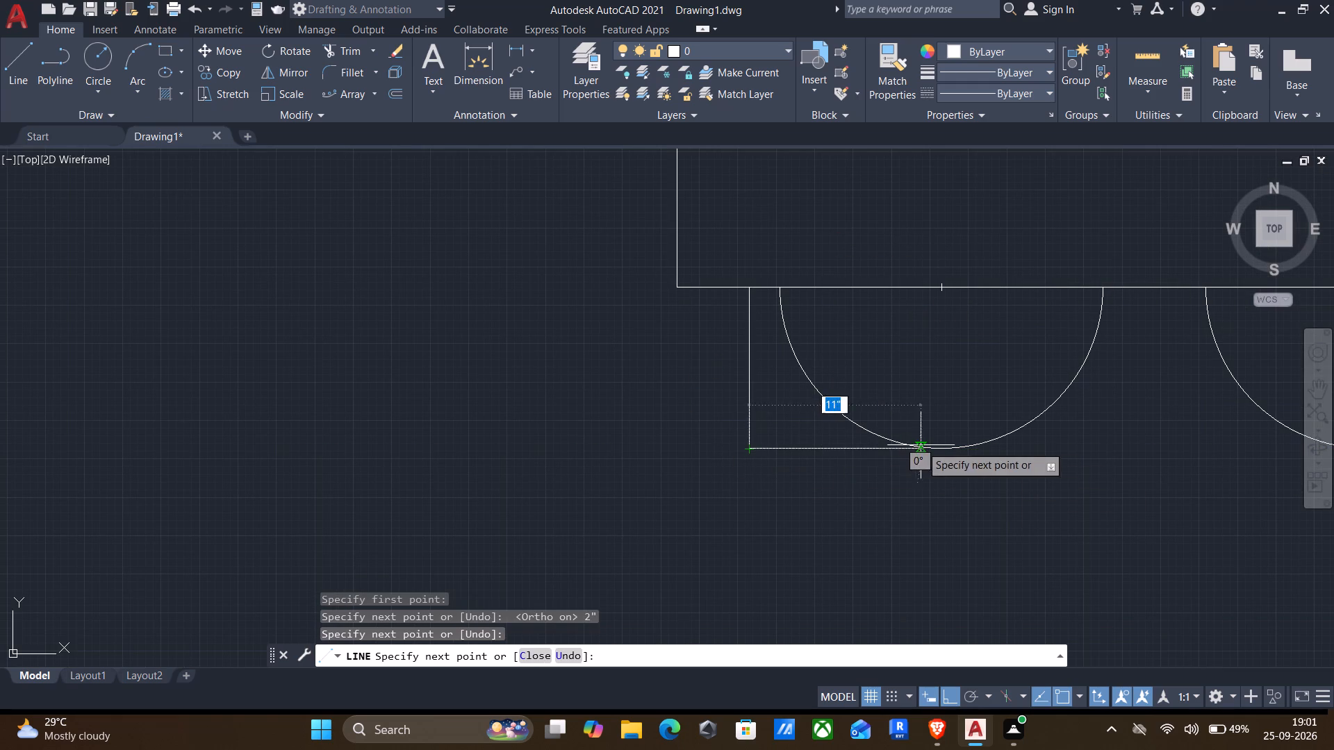
click(941, 449)
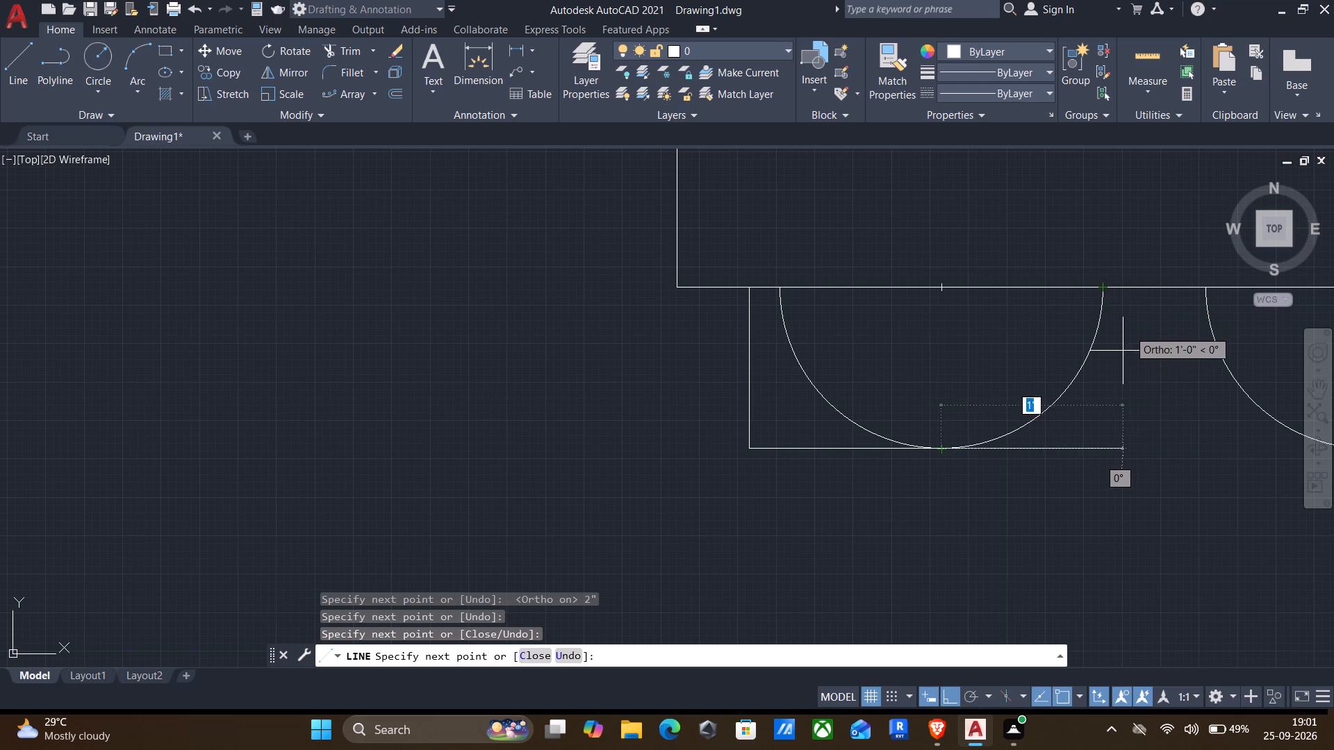
click(1105, 447)
text(2")
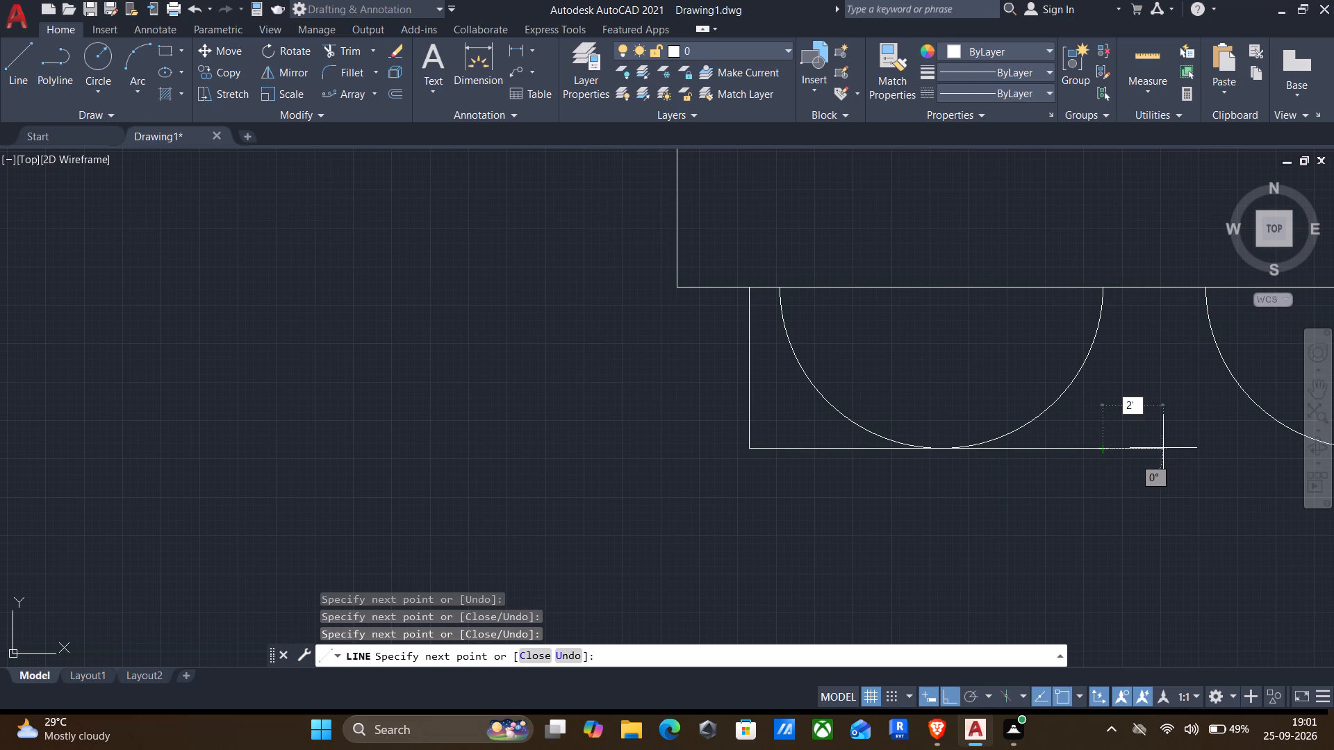
key(Return)
click(1134, 287)
key(Return)
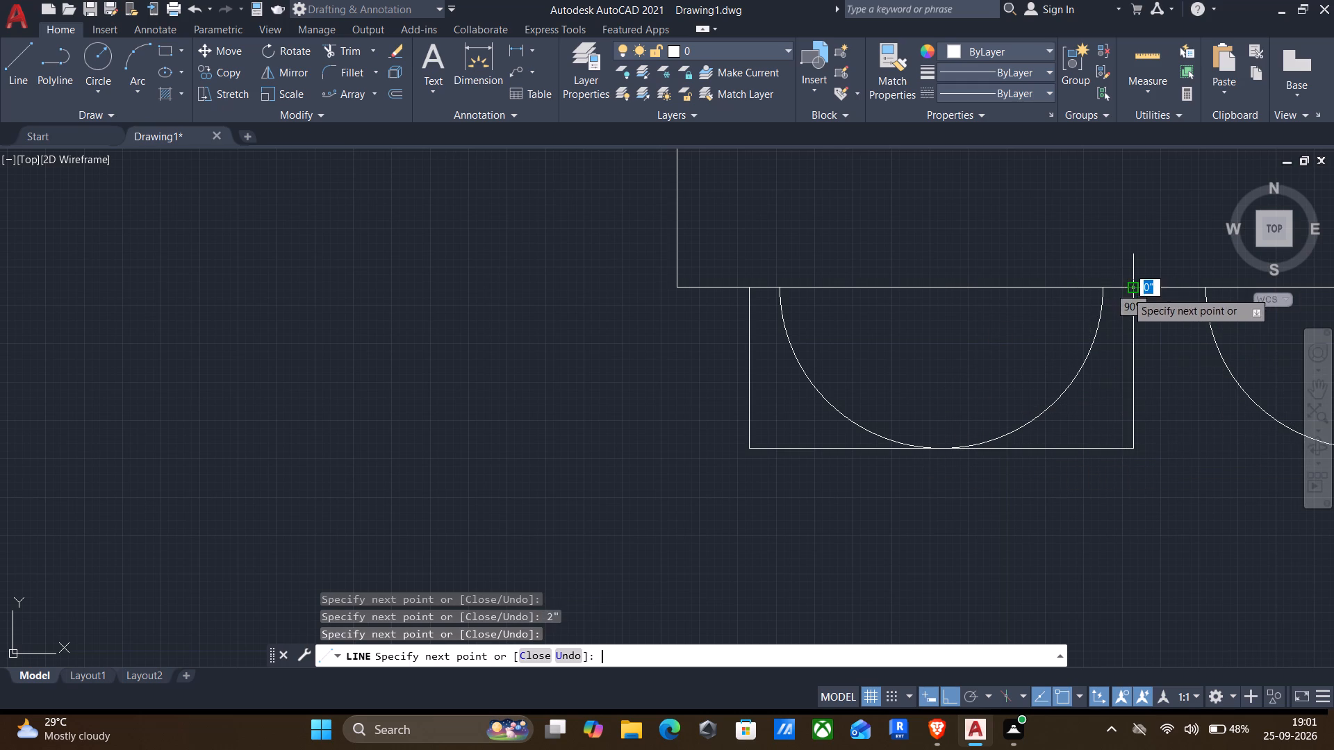
Fillet both lower corners of the first seat's outline with a 3" radius.
scroll(1064, 353, down, 1)
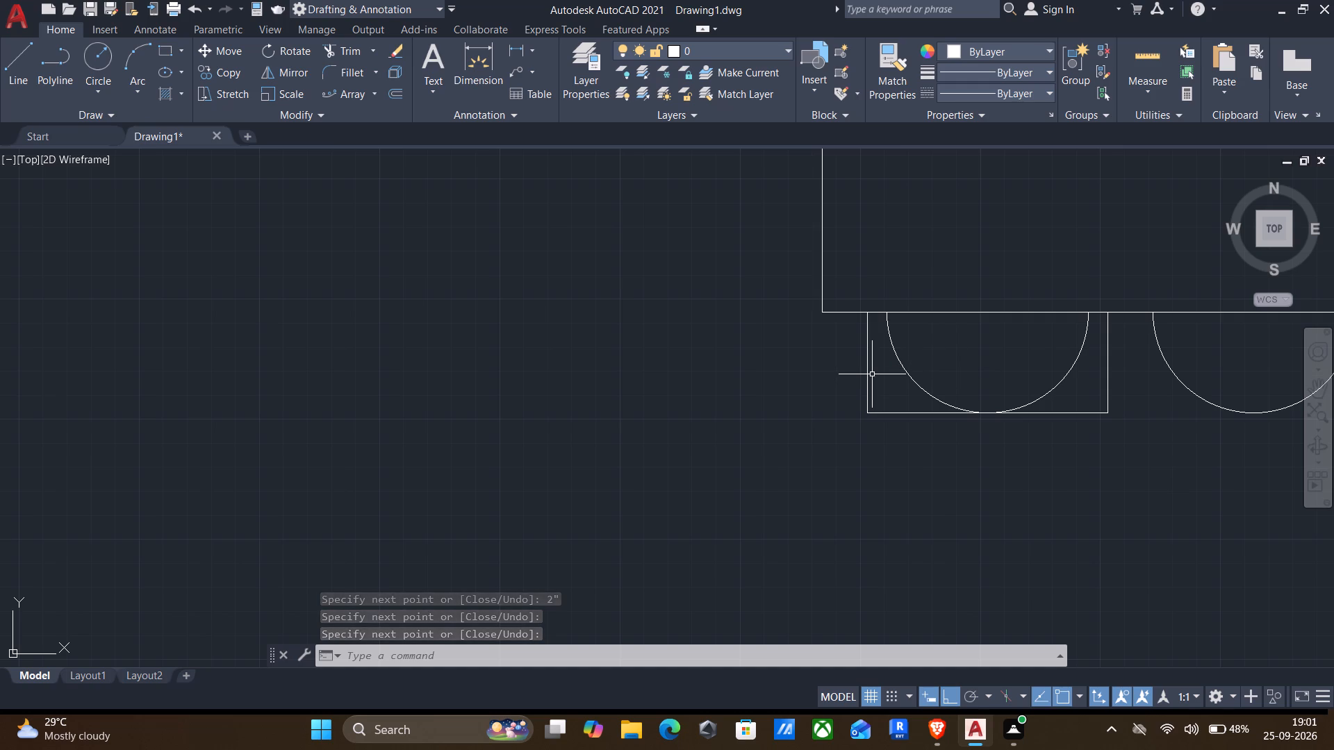
key(f)
key(Return)
key(r)
key(Return)
key(Return)
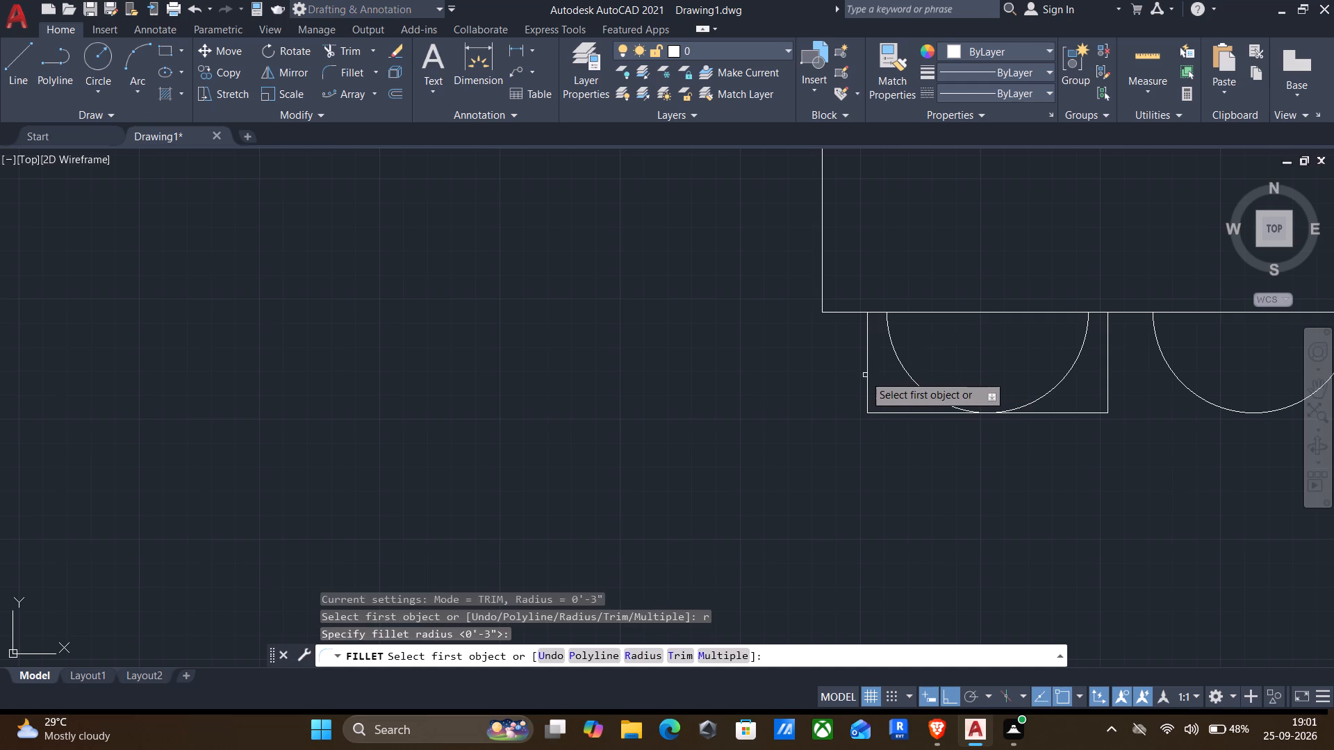
click(866, 370)
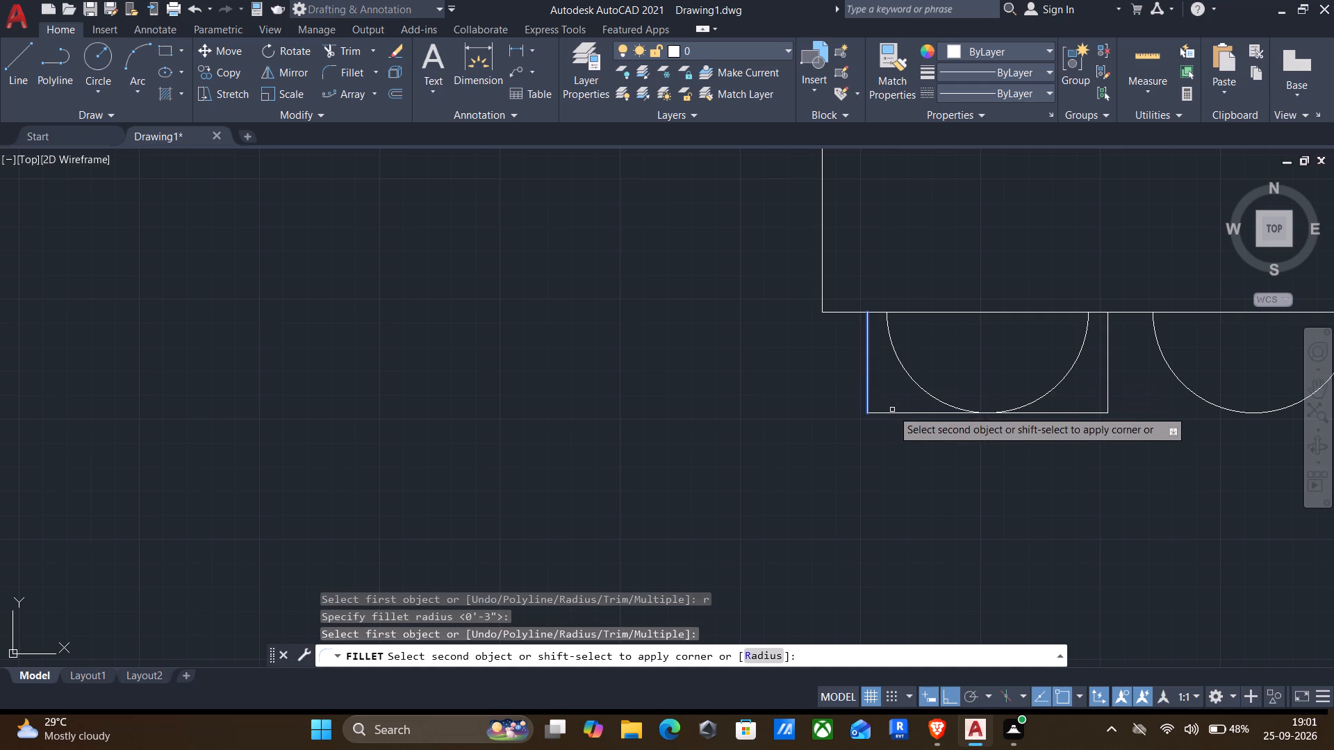
click(893, 411)
key(Return)
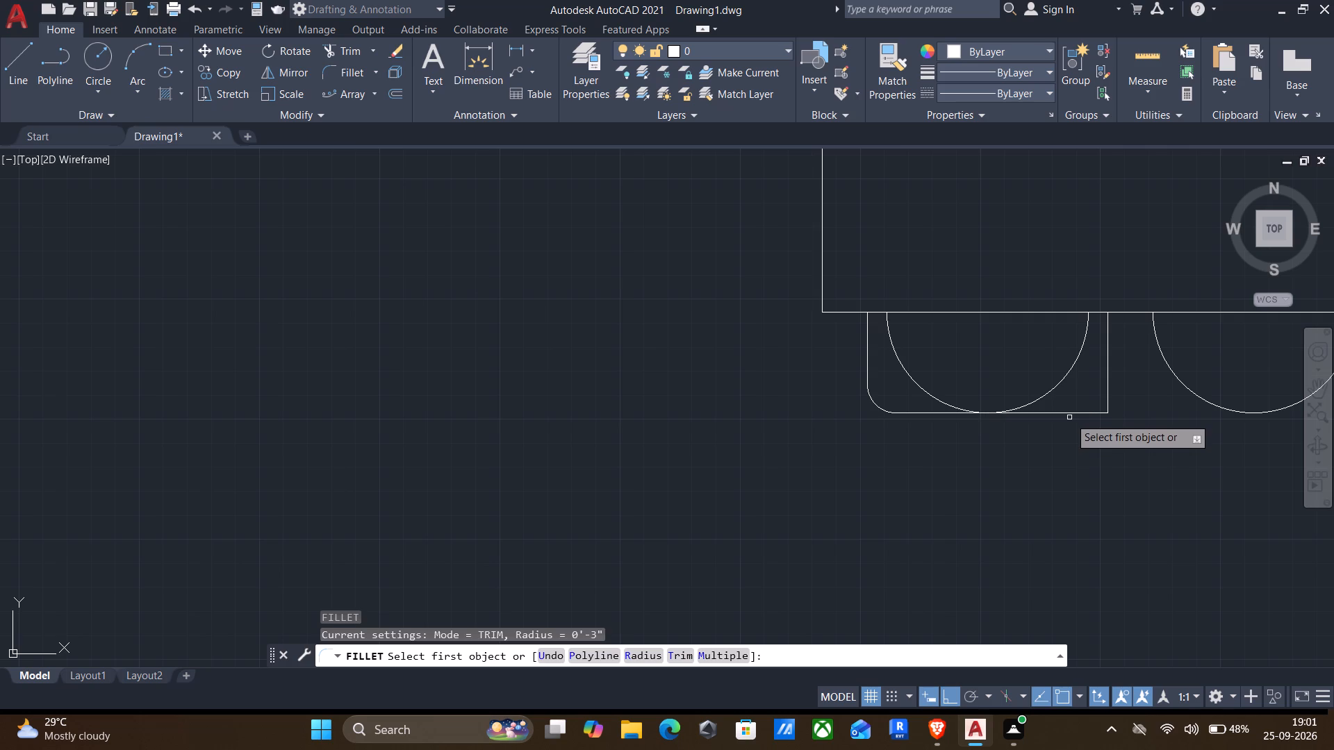
click(1069, 417)
click(1094, 414)
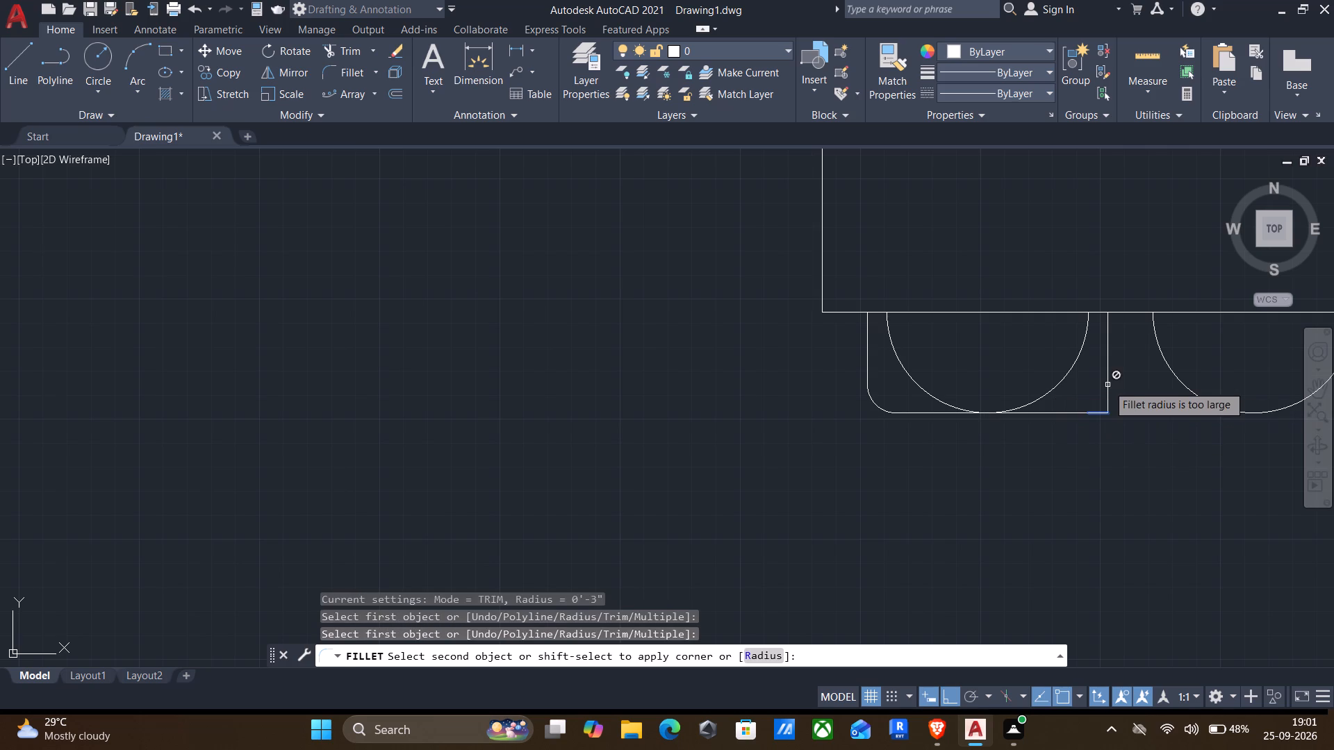
key(Return)
click(1073, 412)
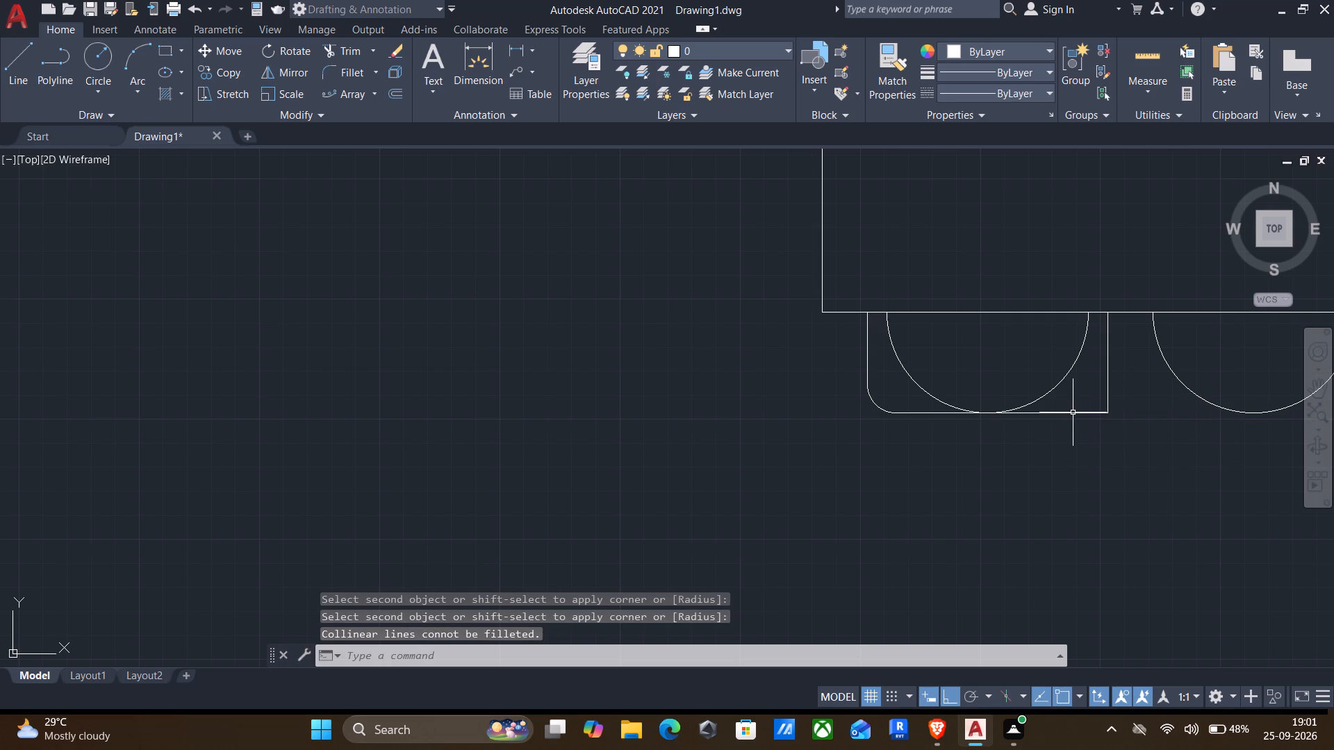
key(Return)
click(1069, 410)
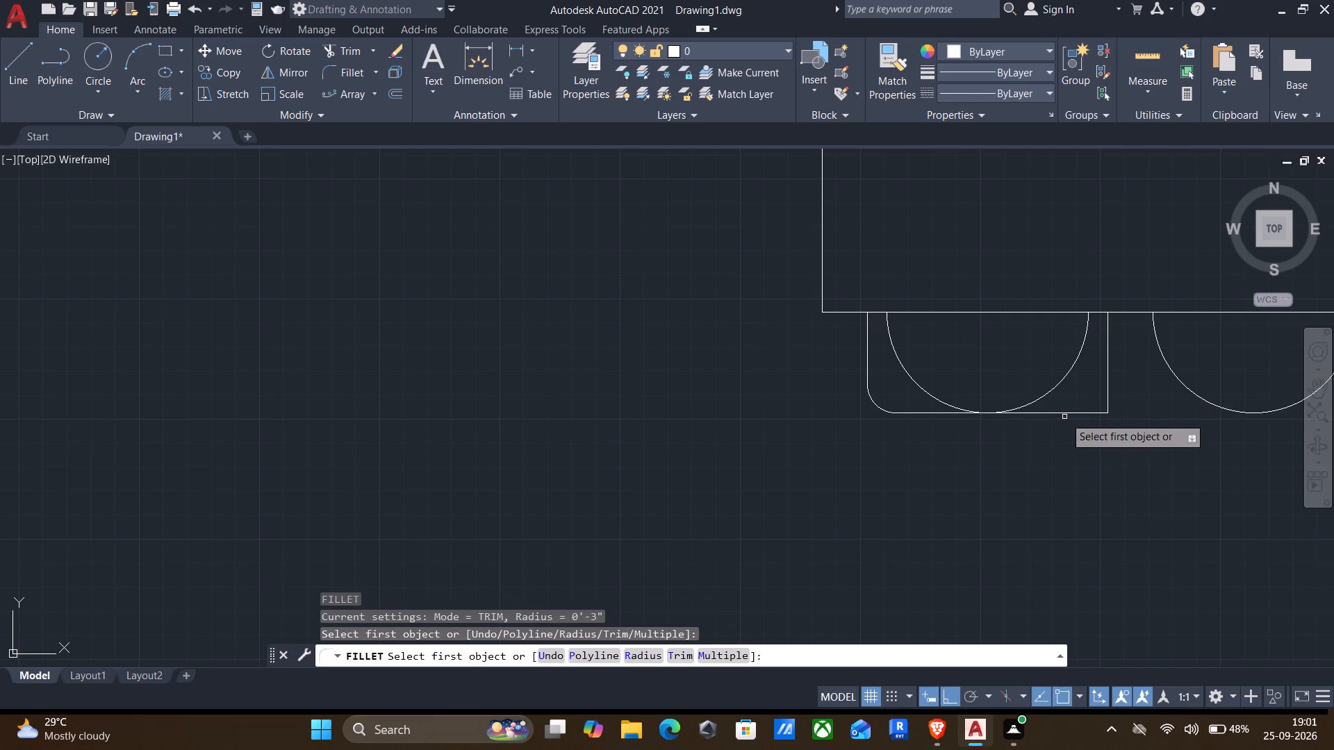
click(1060, 412)
click(1108, 378)
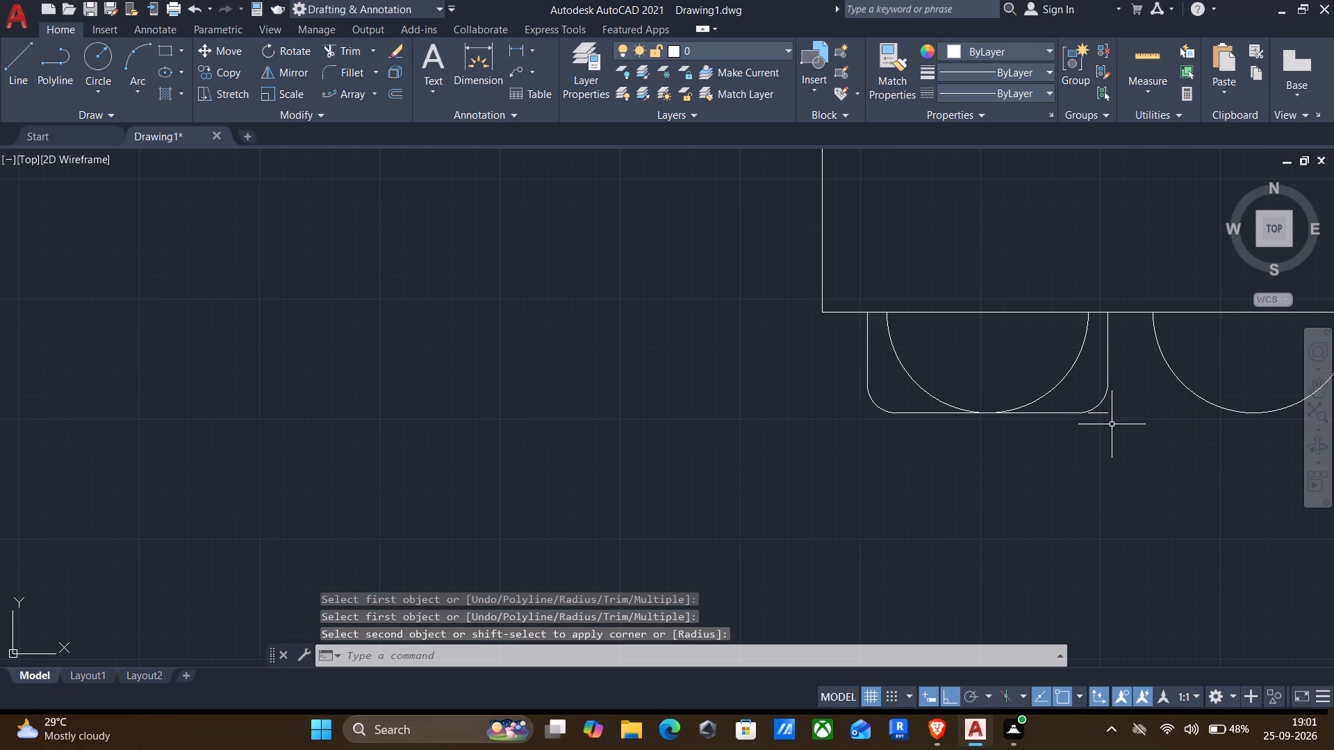
Erase the leftover line stub outside the outline's lower-right rounded corner.
click(1105, 412)
key(Delete)
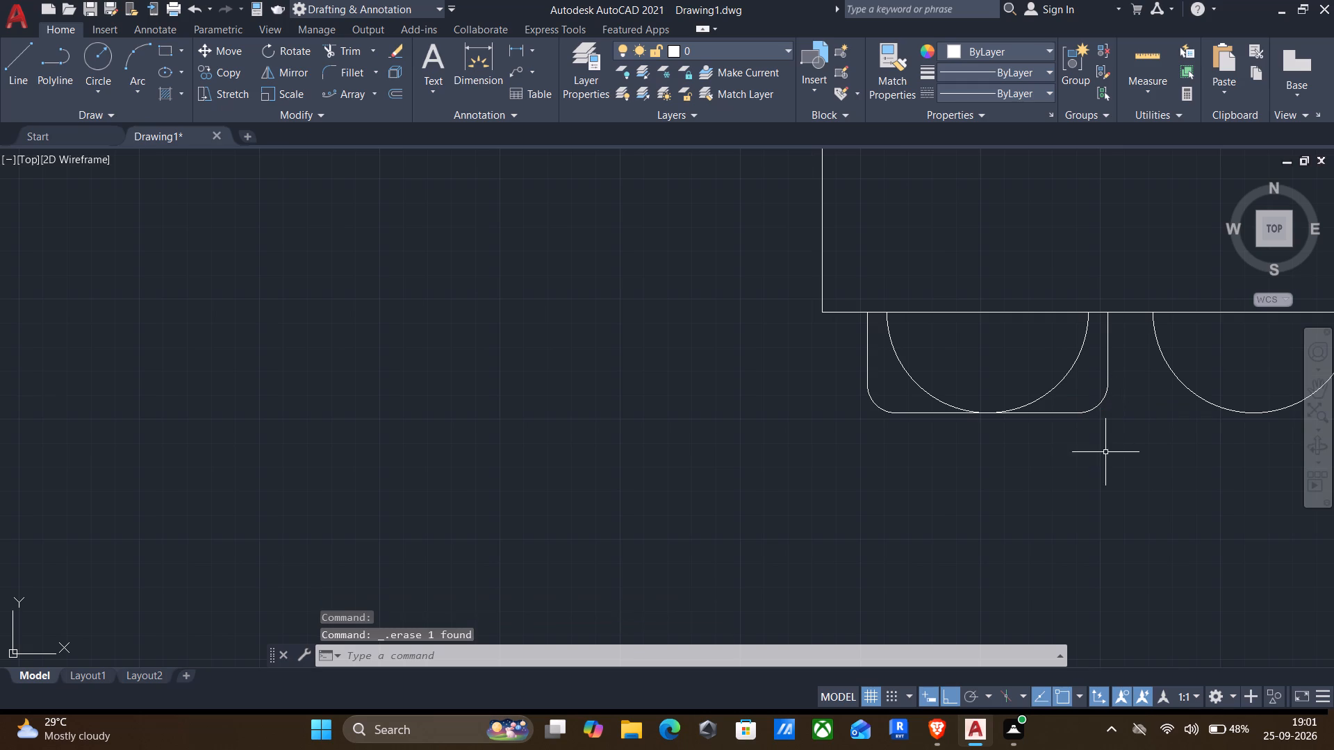
Erase the plain second half-circle seat below the table.
scroll(1105, 453, down, 2)
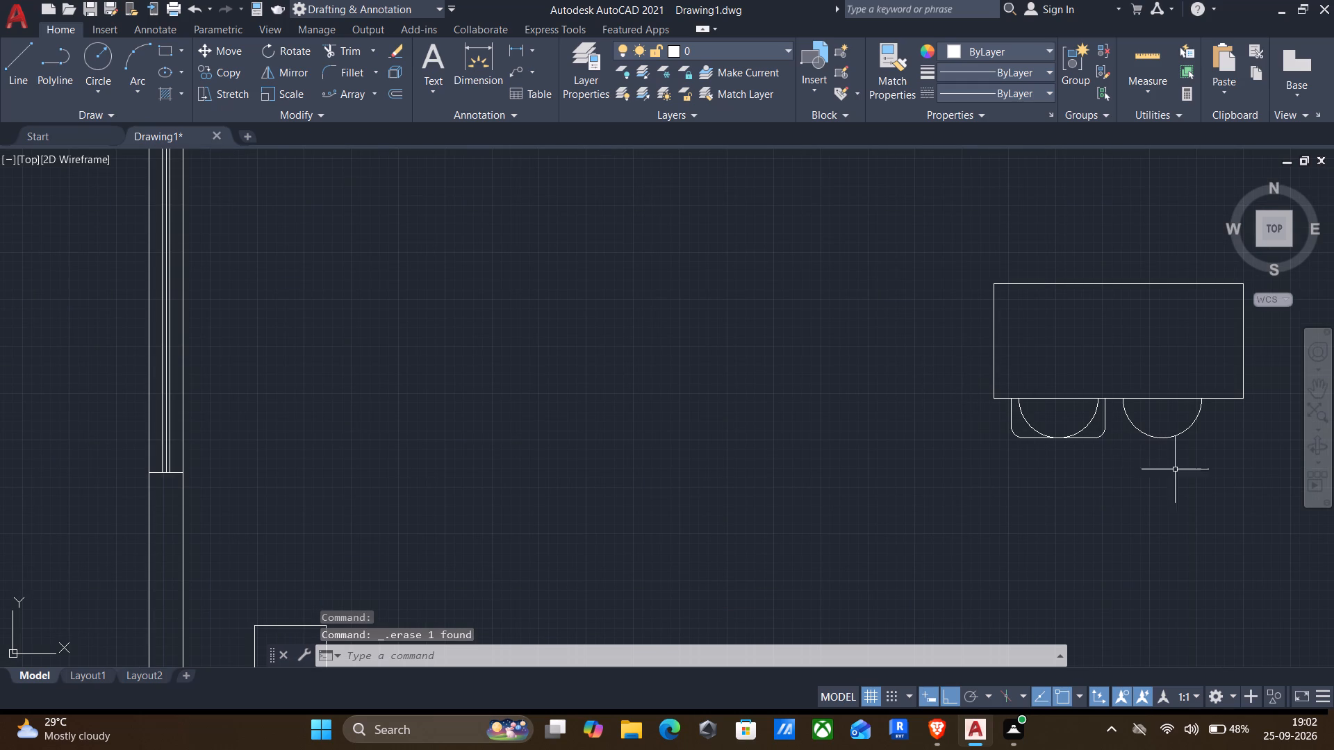
click(1183, 474)
click(1150, 426)
key(Delete)
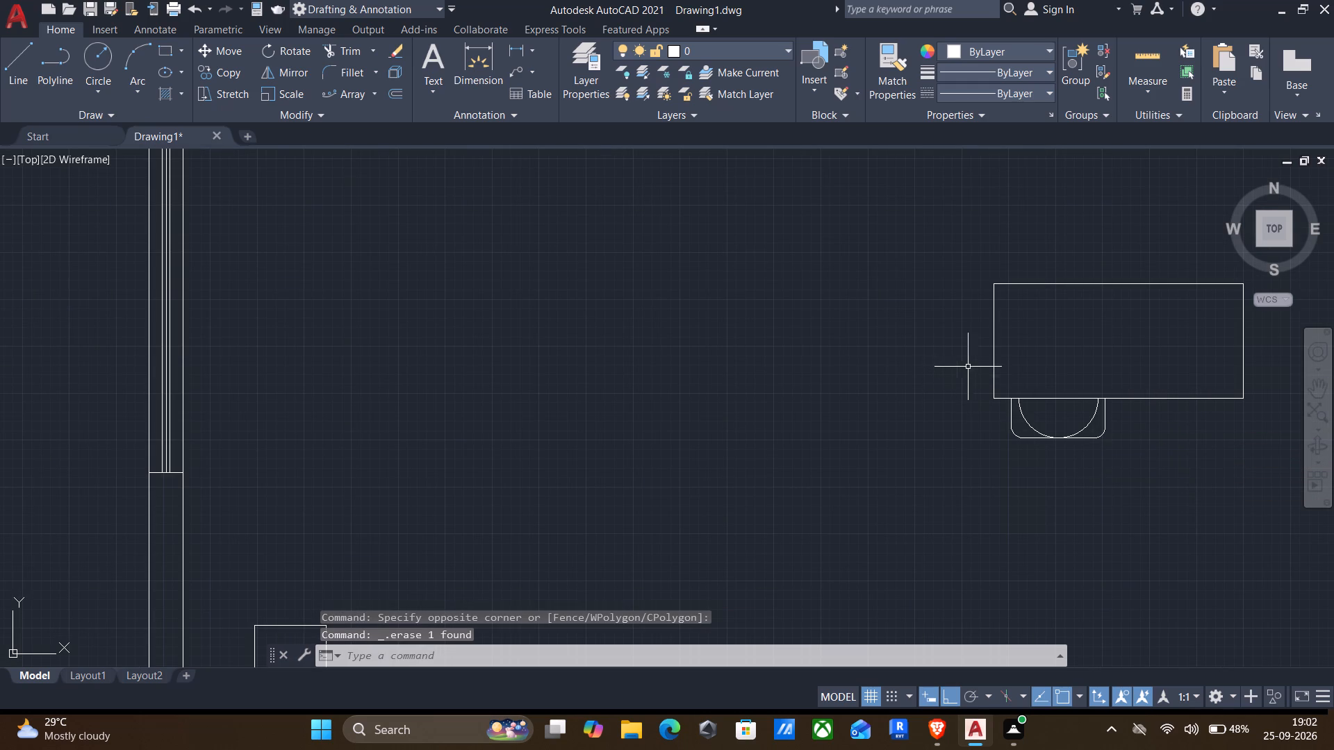
Copy the outlined seat about 2'5" to the right along the table's bottom edge to make a second chair.
click(967, 366)
click(1162, 506)
key(c)
key(o)
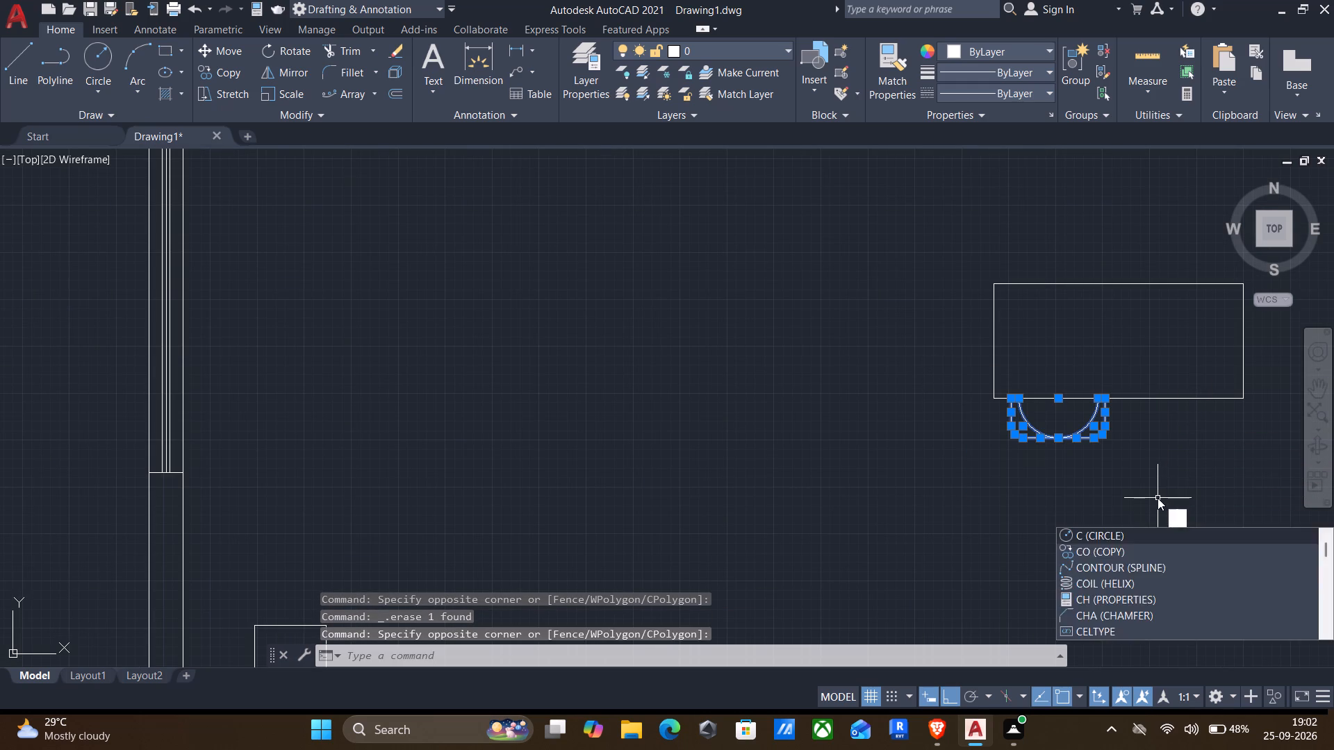
key(Return)
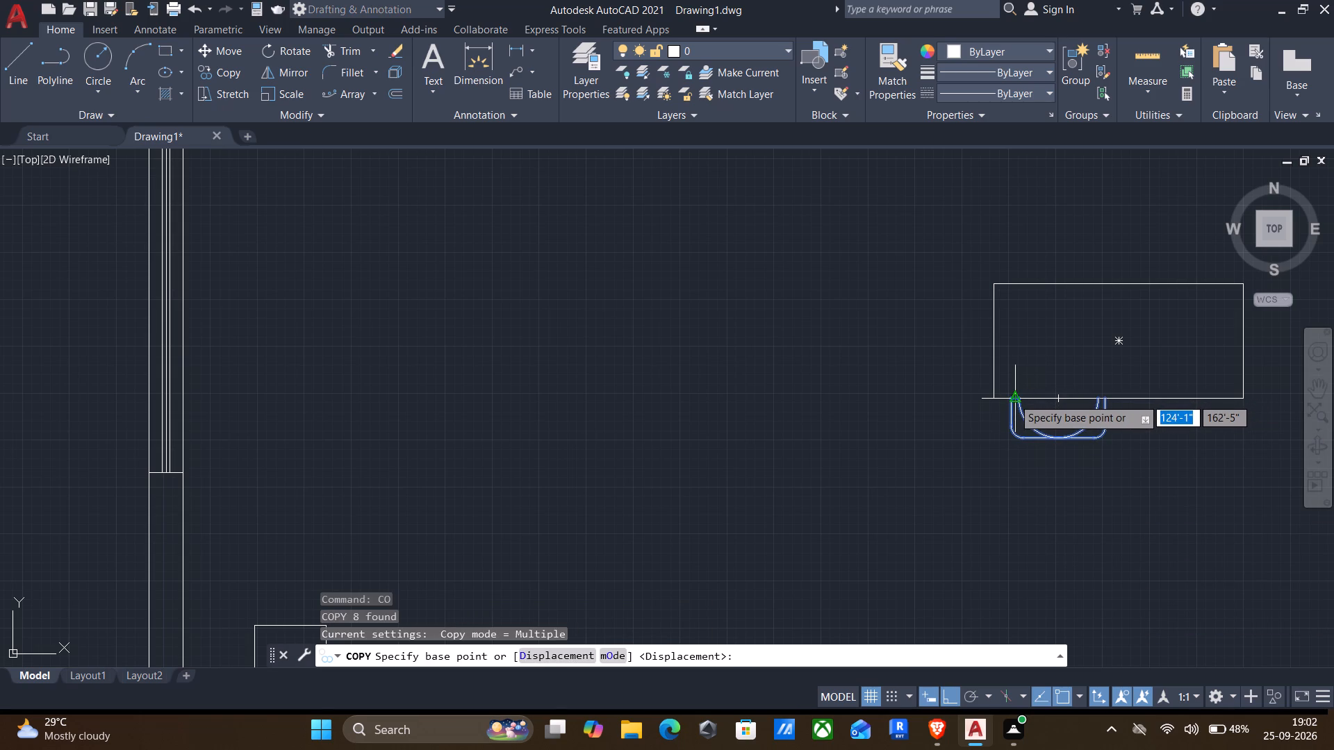
click(1007, 398)
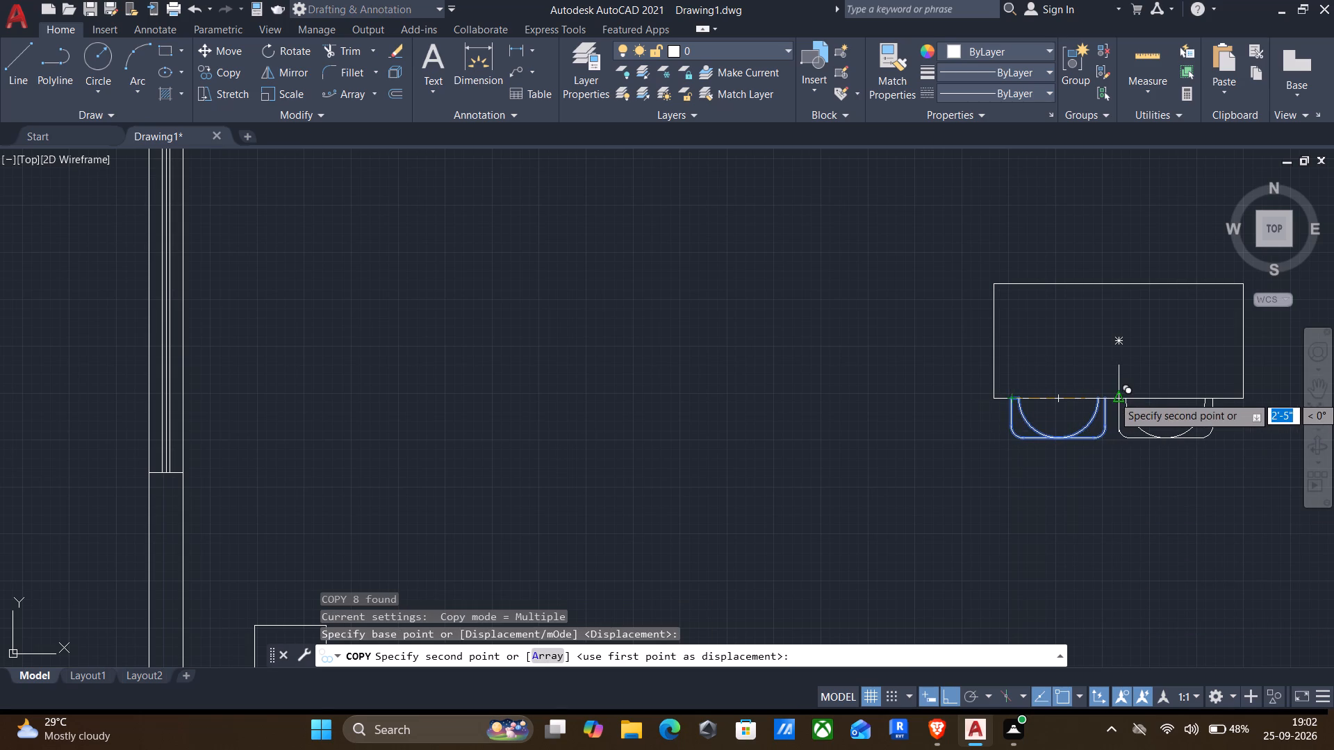
click(1123, 396)
key(Escape)
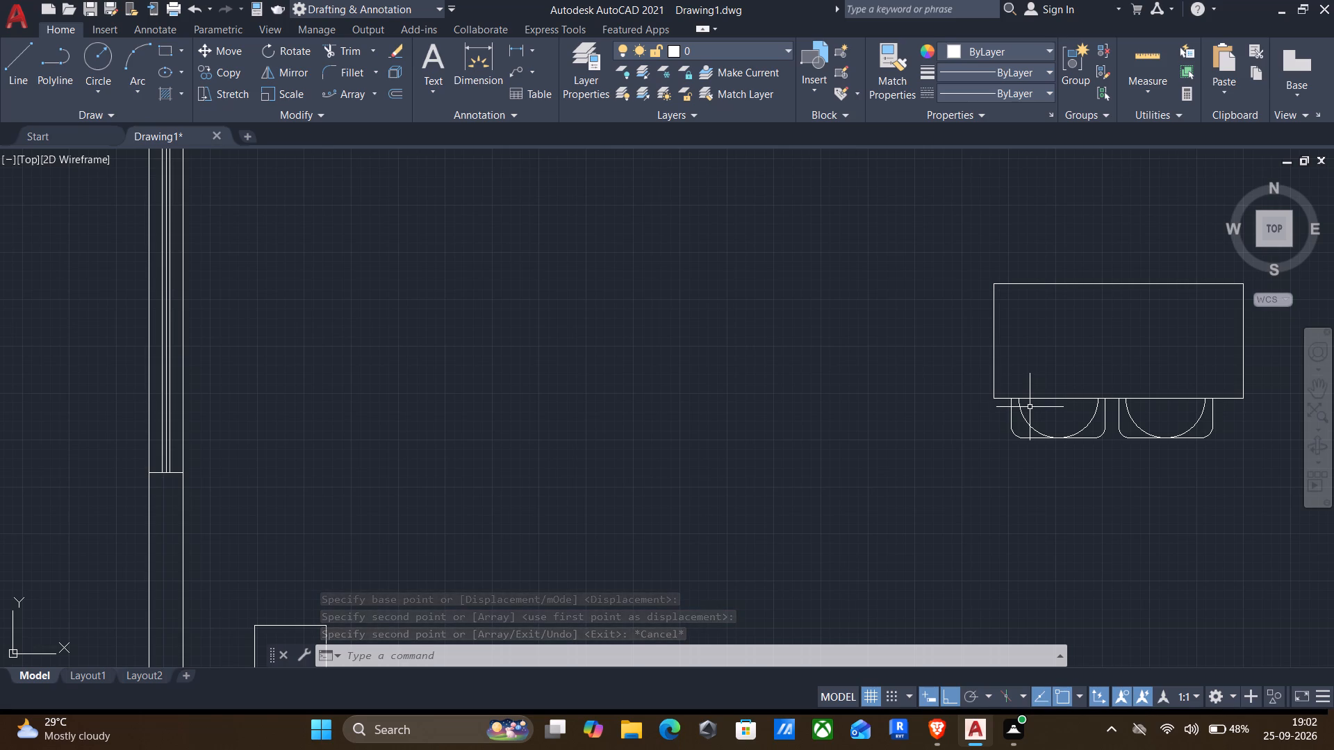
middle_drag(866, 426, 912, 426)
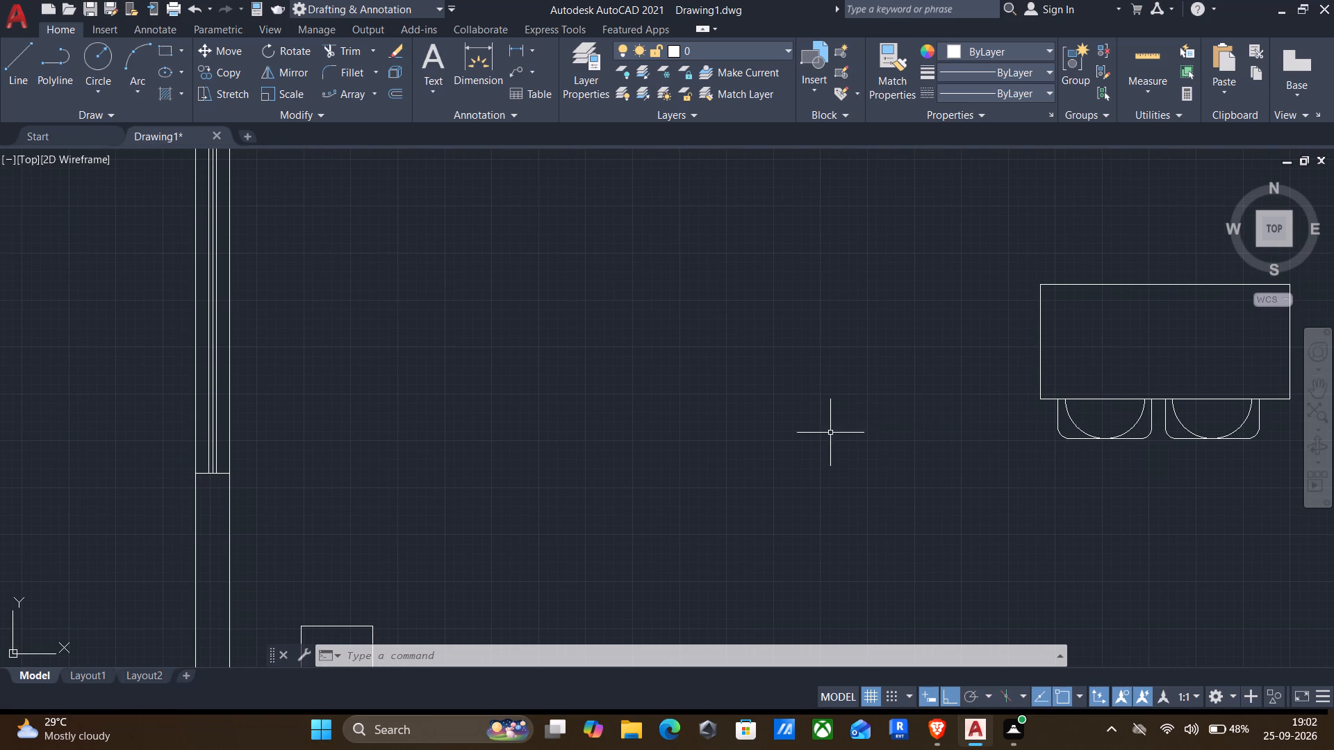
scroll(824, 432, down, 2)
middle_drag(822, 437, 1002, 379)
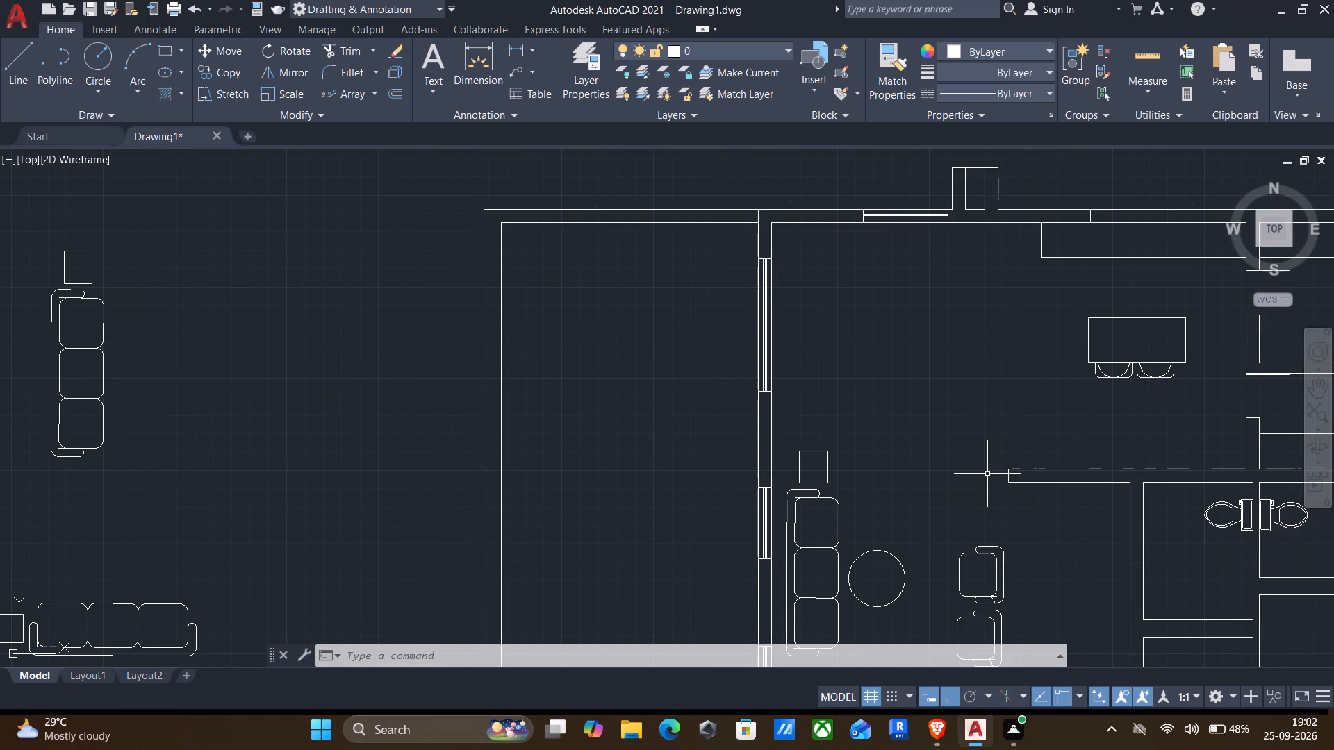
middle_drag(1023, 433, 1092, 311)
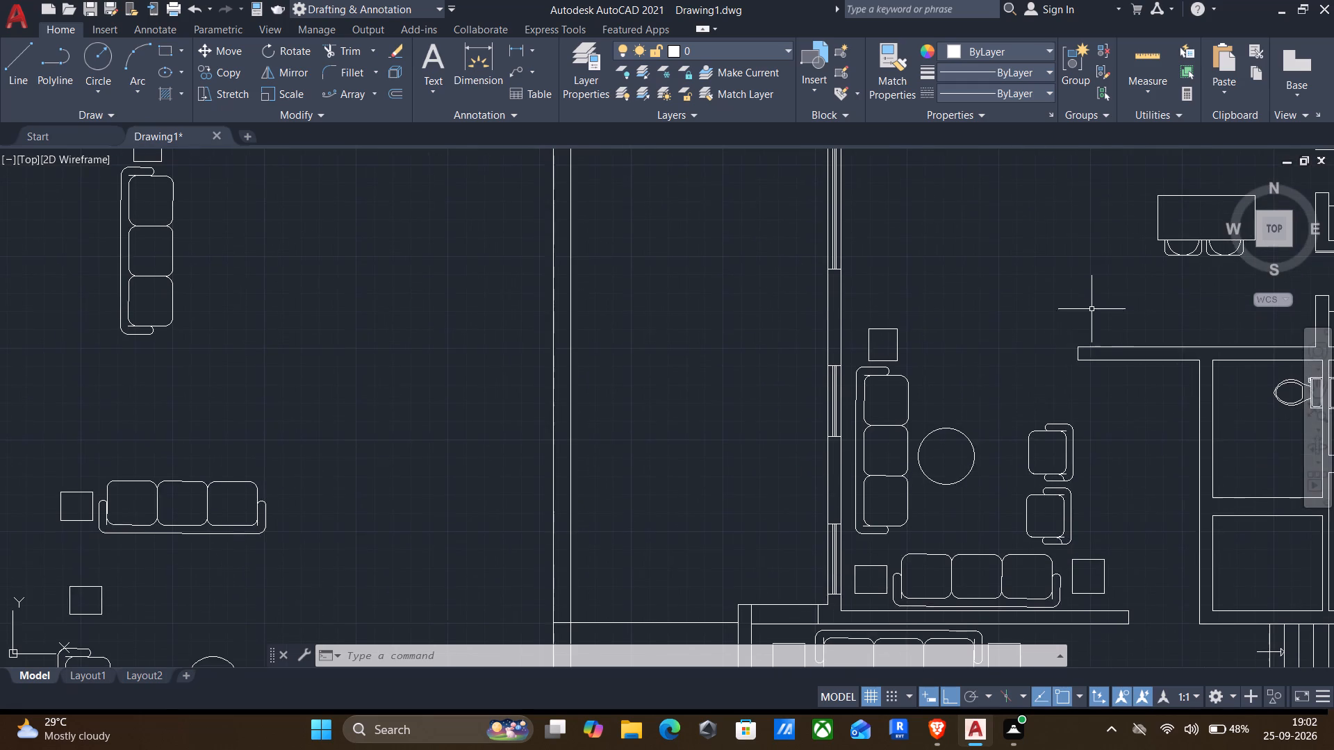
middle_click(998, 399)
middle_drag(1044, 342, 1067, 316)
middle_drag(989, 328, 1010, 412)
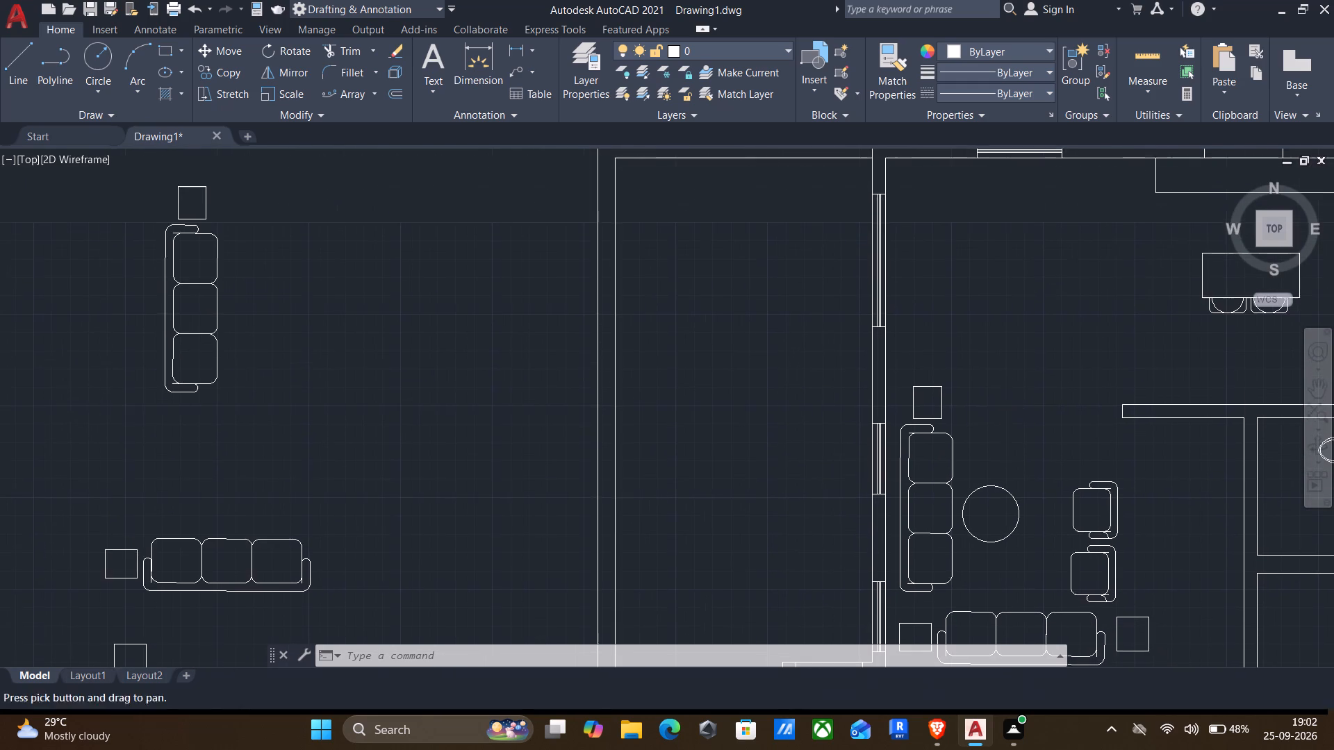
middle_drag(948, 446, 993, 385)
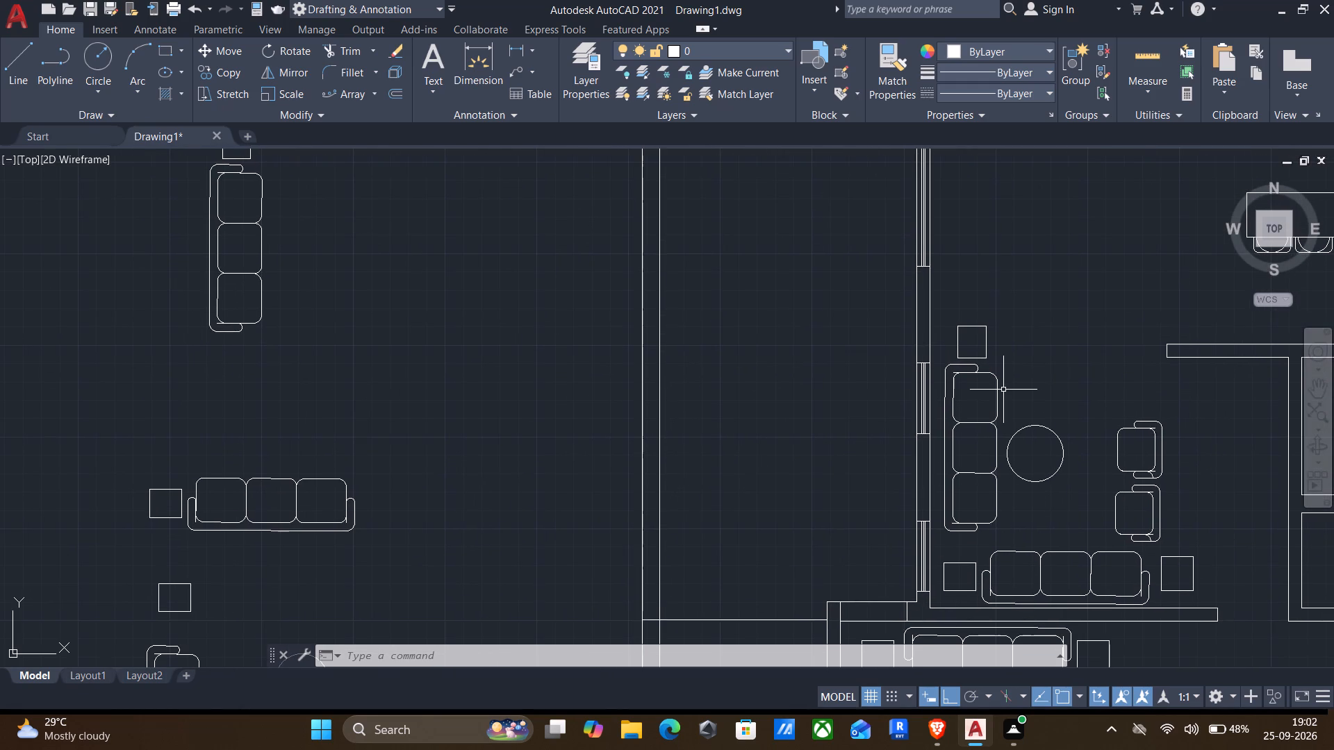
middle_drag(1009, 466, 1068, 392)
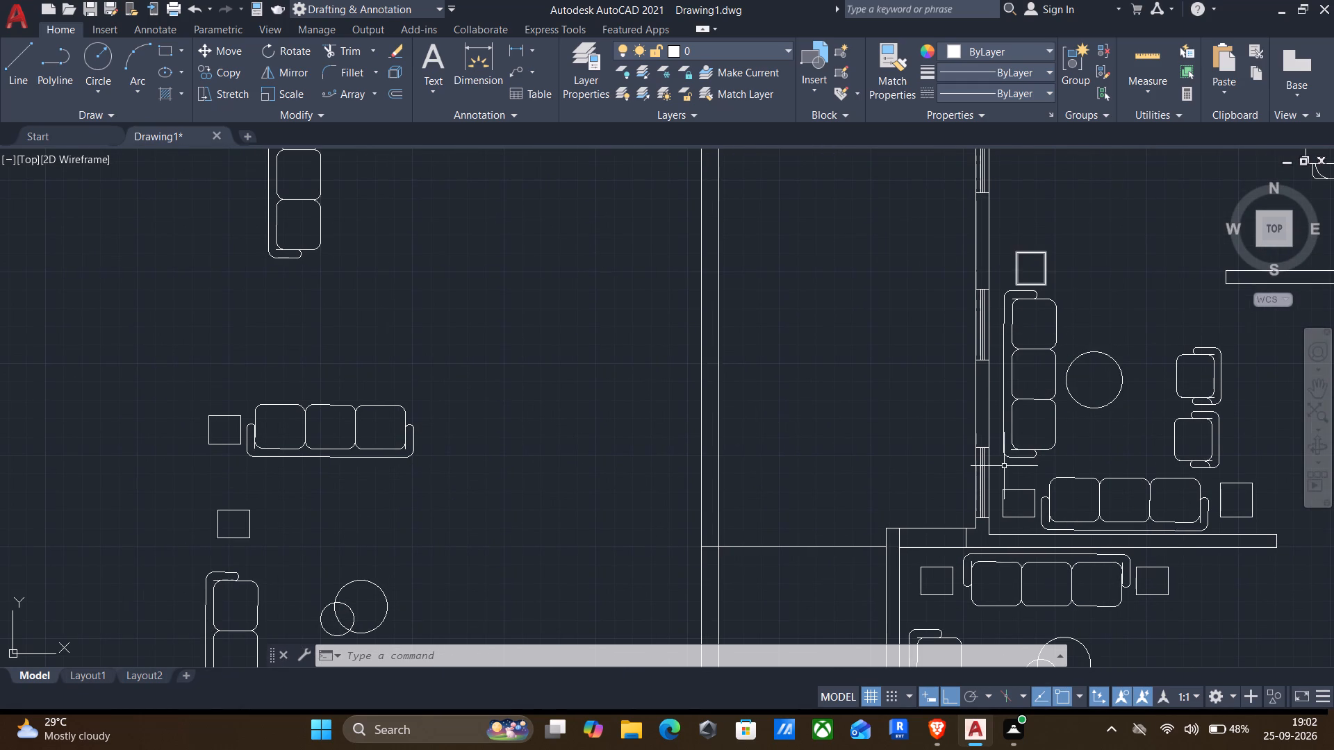
Erase the square side table in the corner between the upper lounge's vertical and horizontal sofas.
click(1014, 492)
key(Delete)
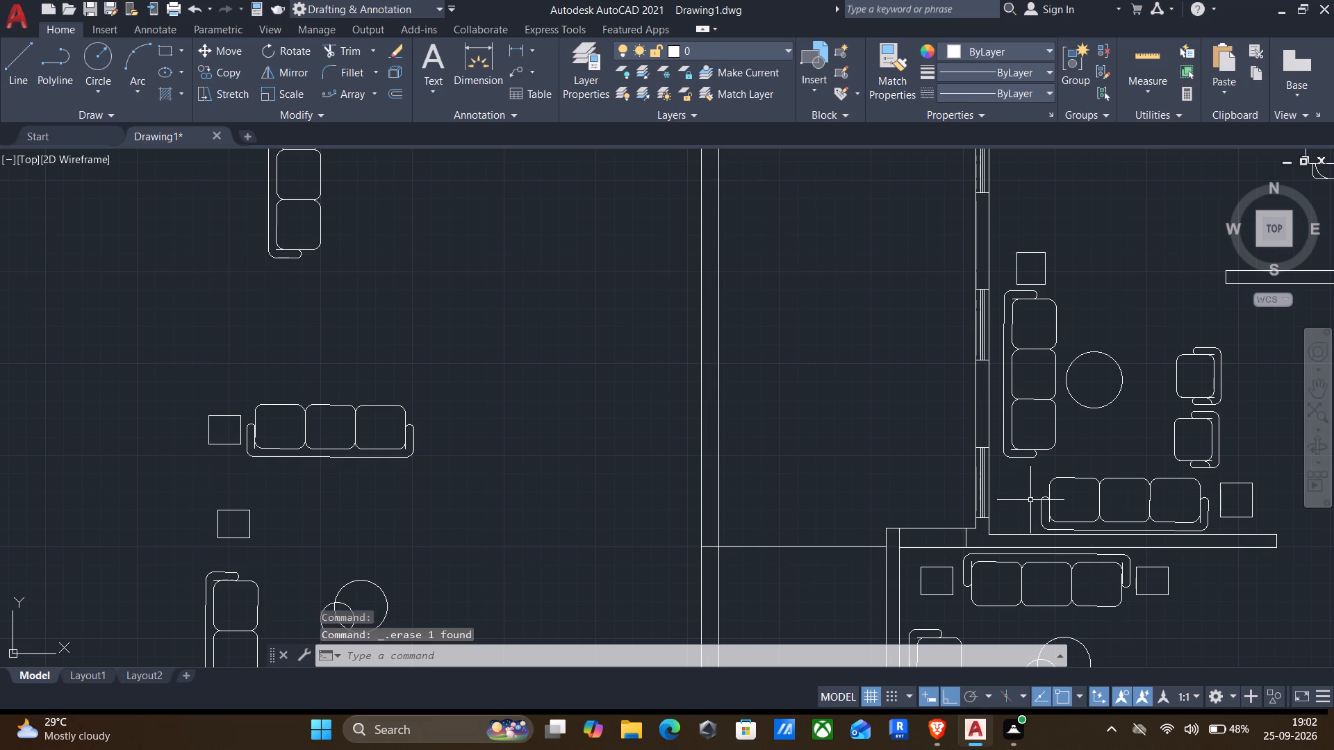
Move the upper lounge's horizontal three-seat sofa and its side table about 1'-8" to the right along the wall.
click(1030, 471)
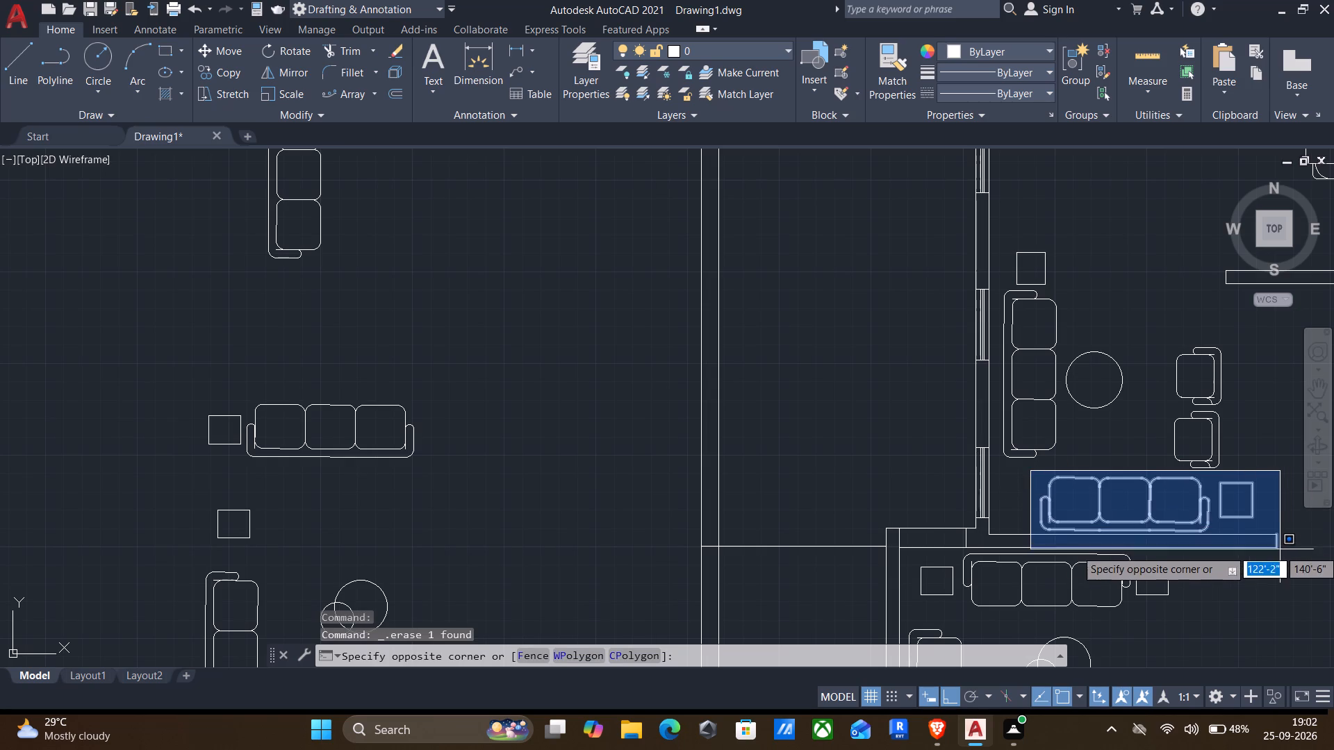
click(1262, 541)
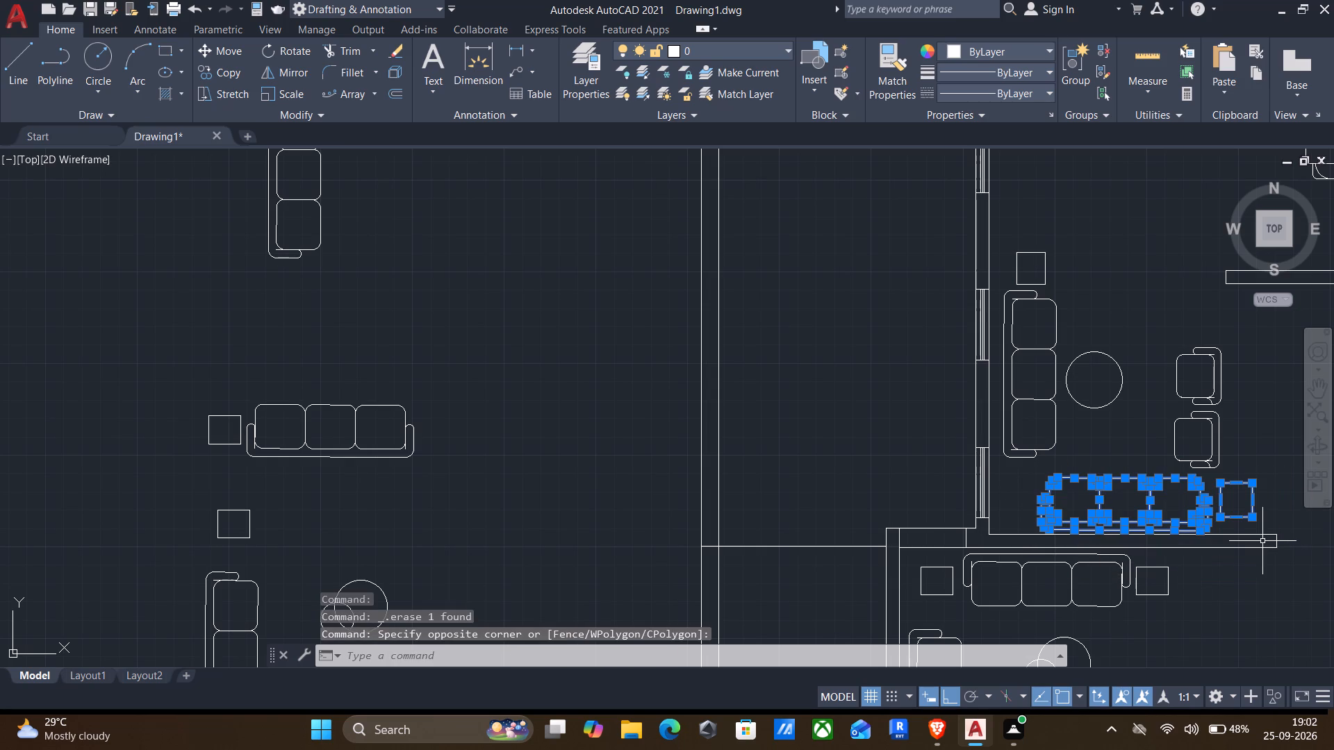
key(m)
key(Return)
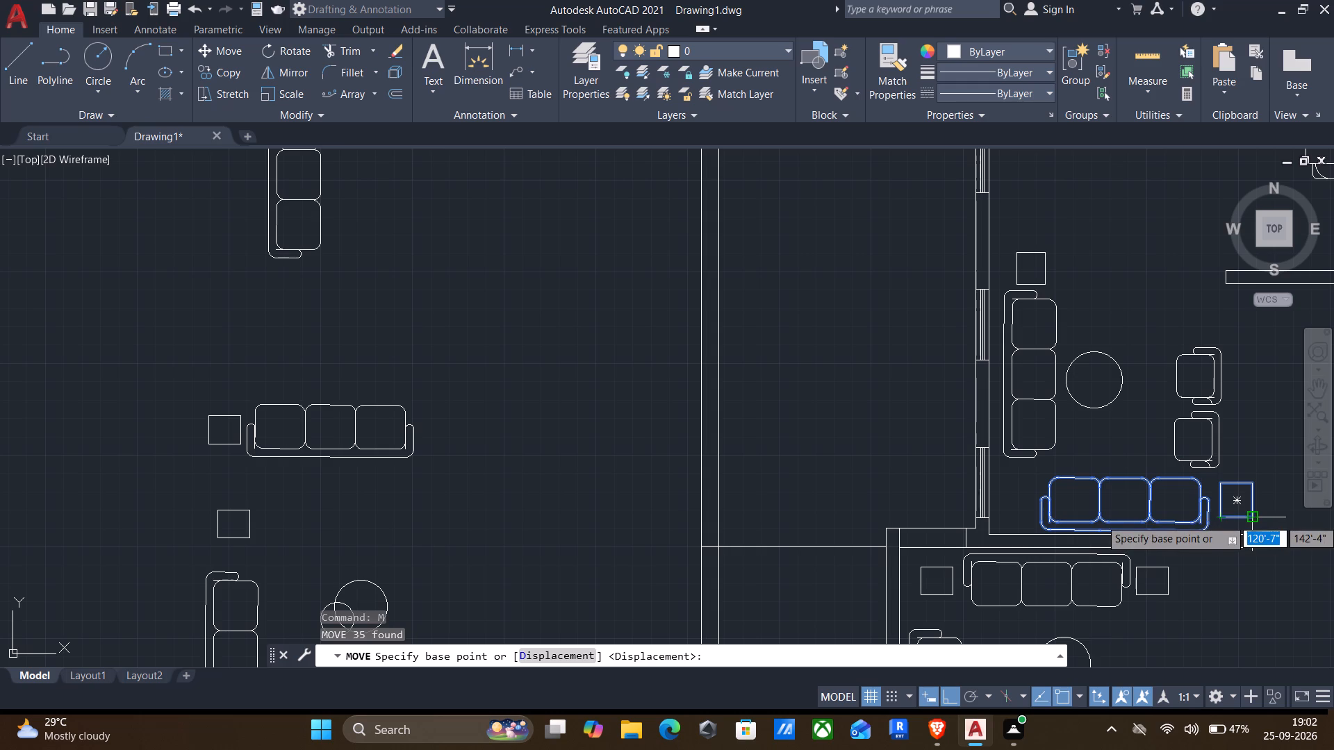
middle_drag(1254, 519, 1133, 436)
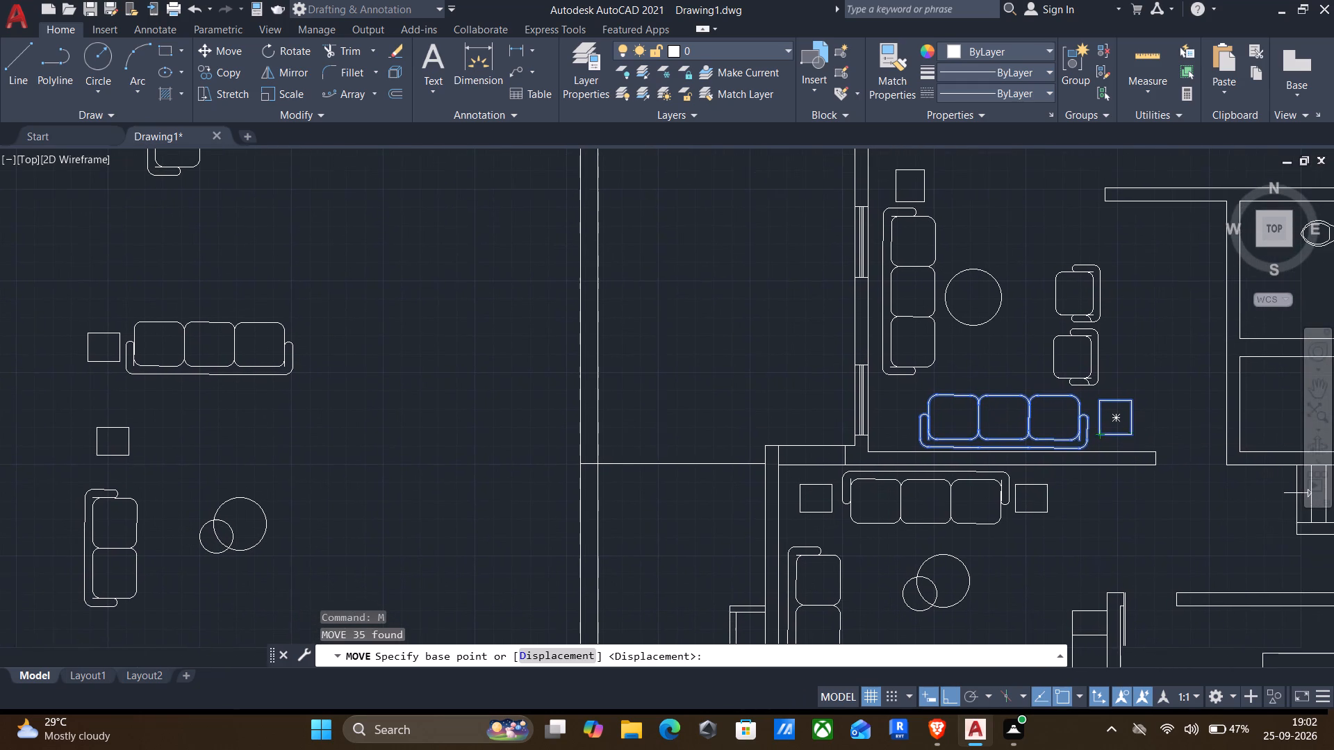
click(1134, 435)
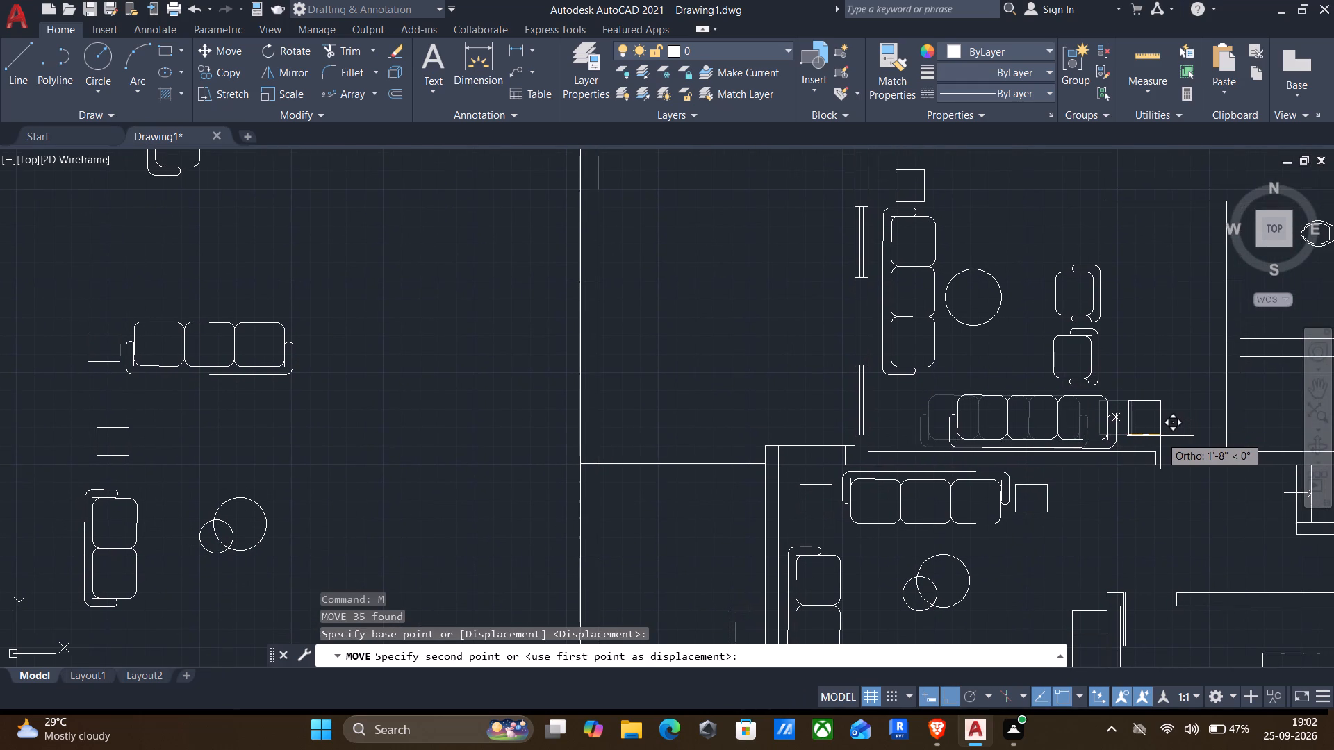
click(1160, 437)
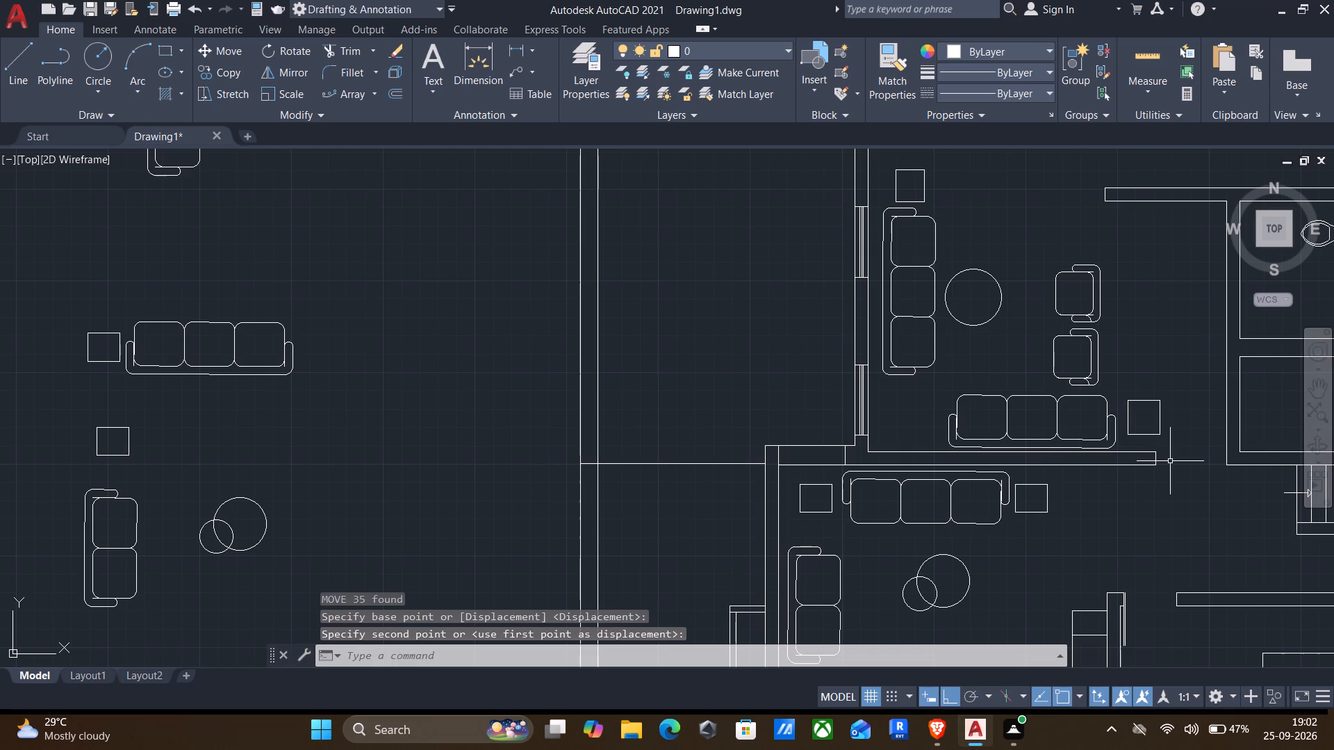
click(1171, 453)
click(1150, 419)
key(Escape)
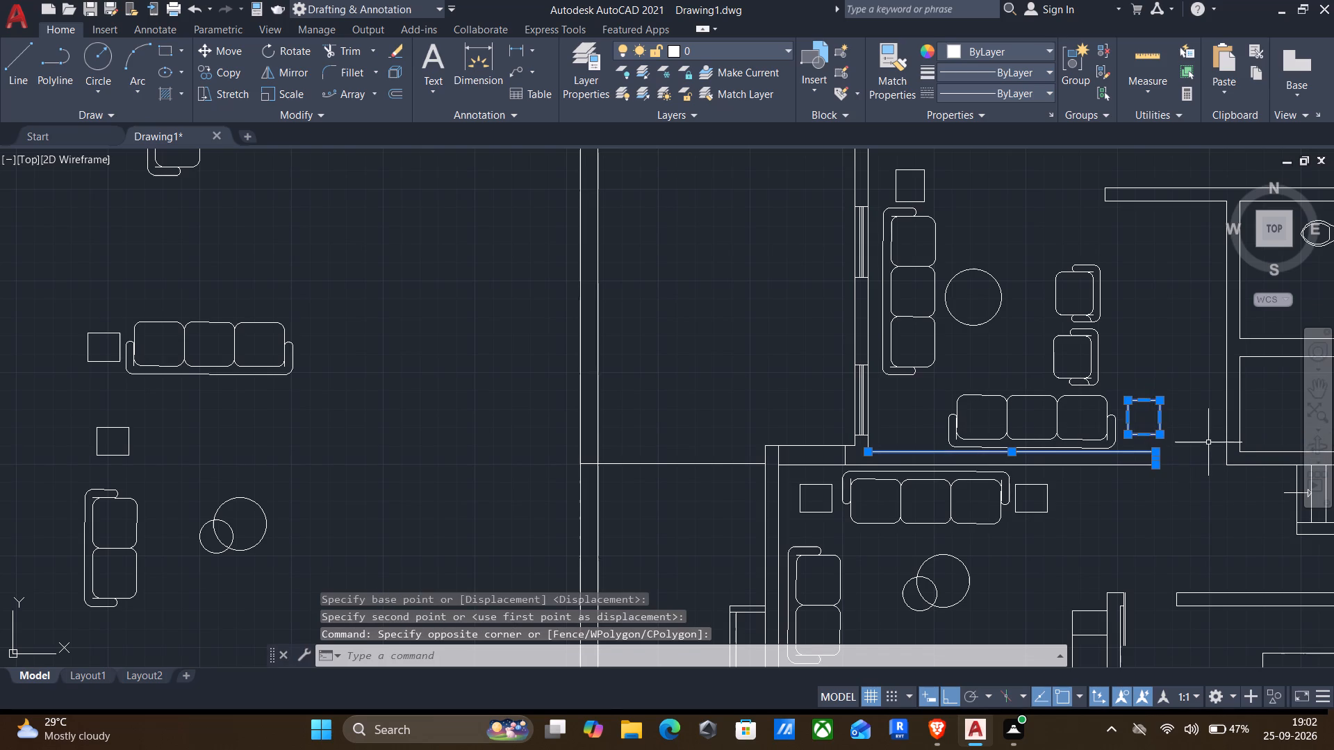
Move the square side table slightly left, closer to the armrest of the horizontal three-seat sofa.
drag(1209, 442, 1207, 436)
click(1160, 375)
key(m)
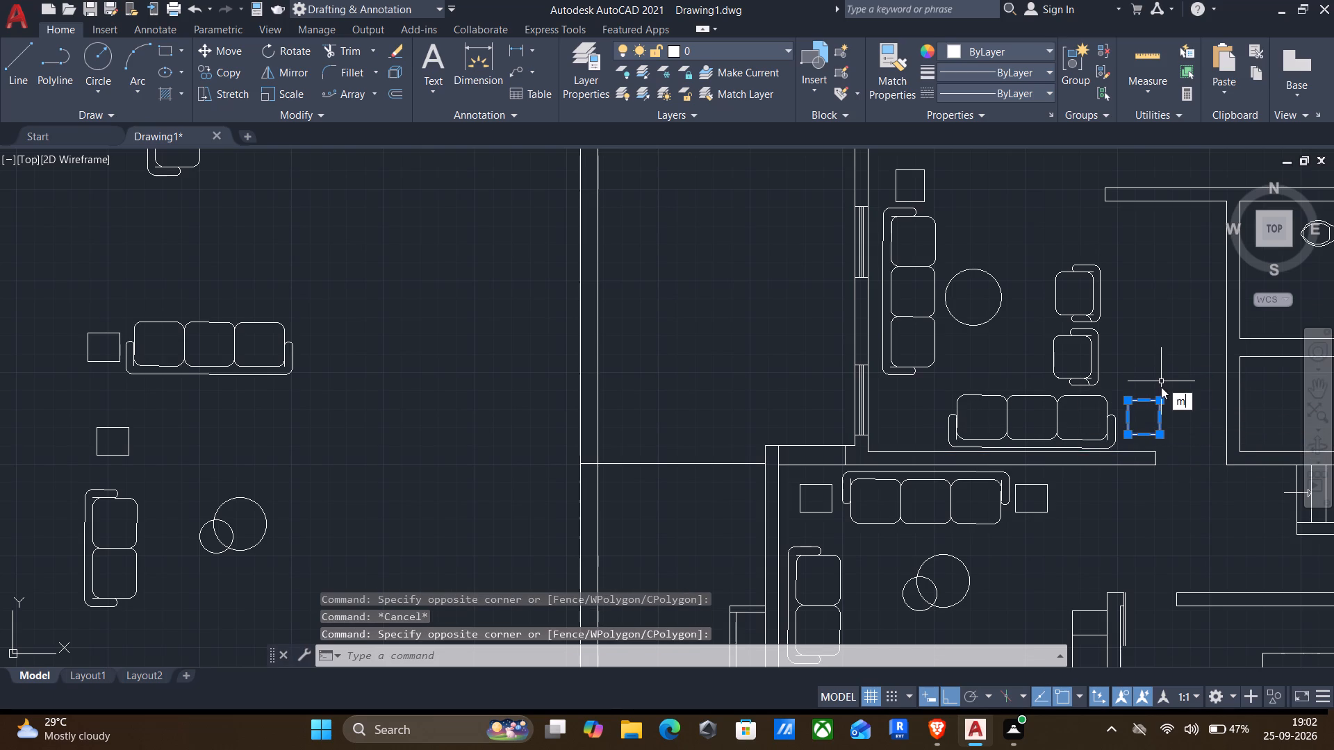
key(Return)
scroll(1149, 428, up, 2)
click(1080, 443)
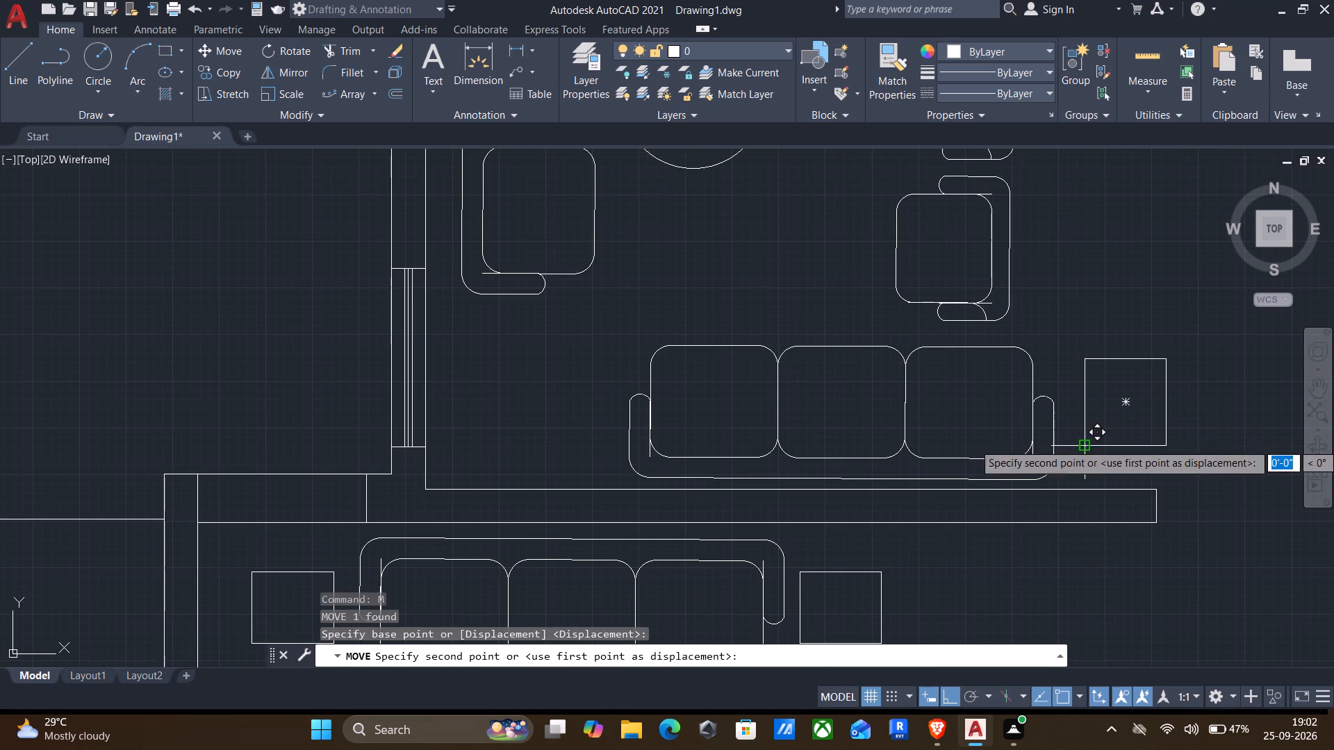
click(1066, 450)
Move the vertical three-seat sofa and the side table above it about 3'-0" down along the window wall.
scroll(1021, 433, down, 1)
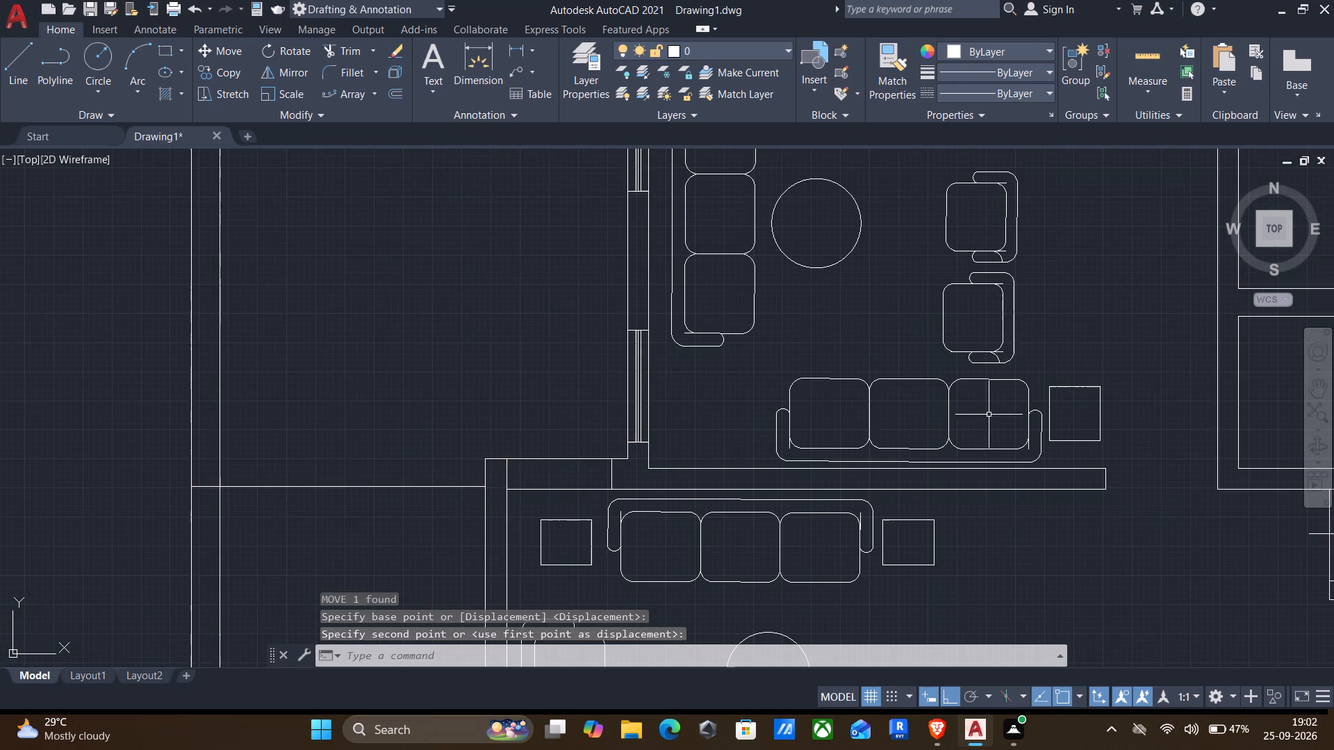
middle_drag(987, 412, 1226, 473)
scroll(1204, 451, down, 2)
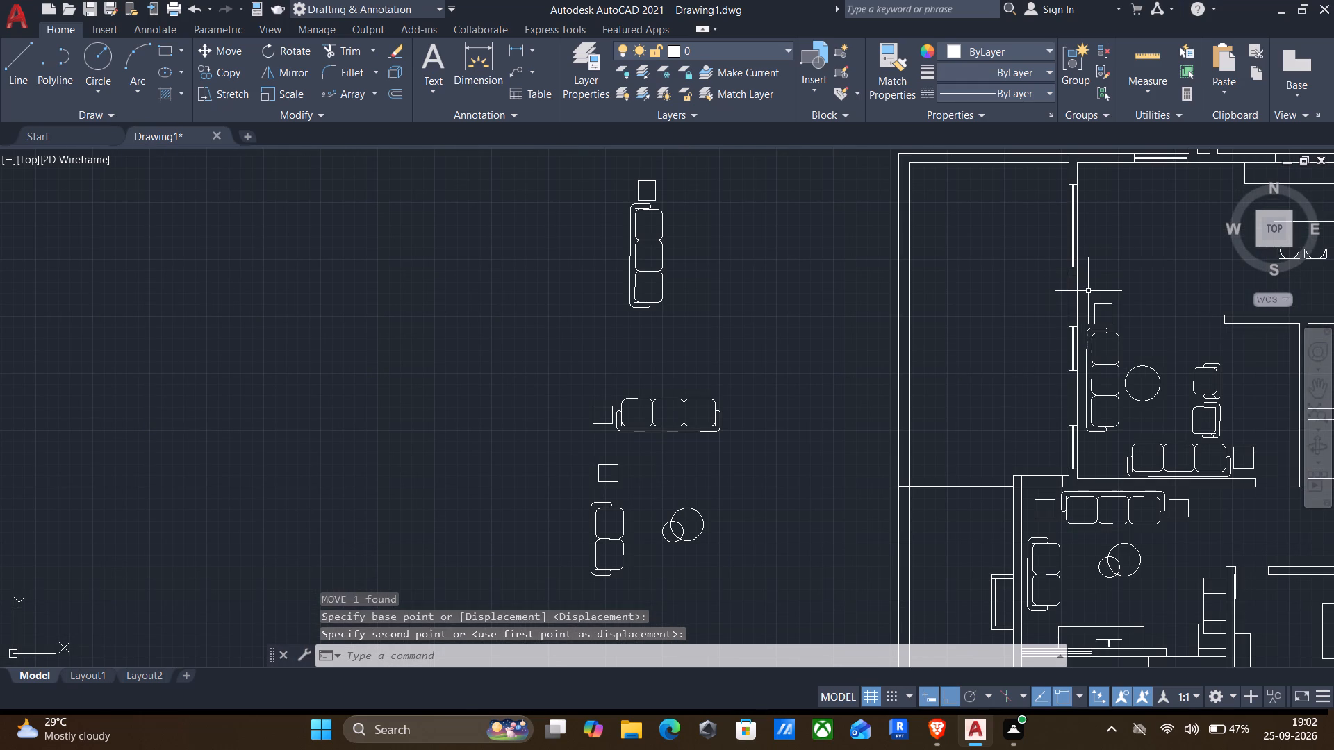
click(1085, 295)
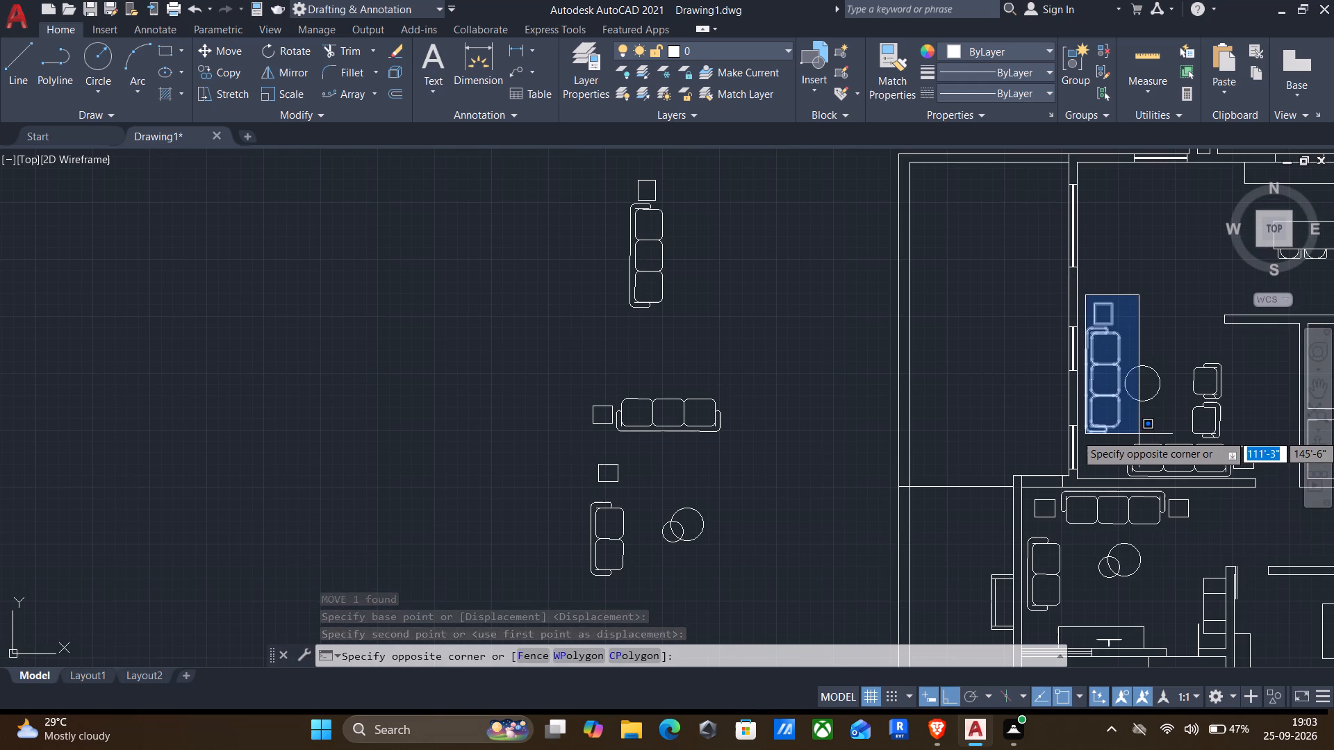
click(1132, 444)
key(m)
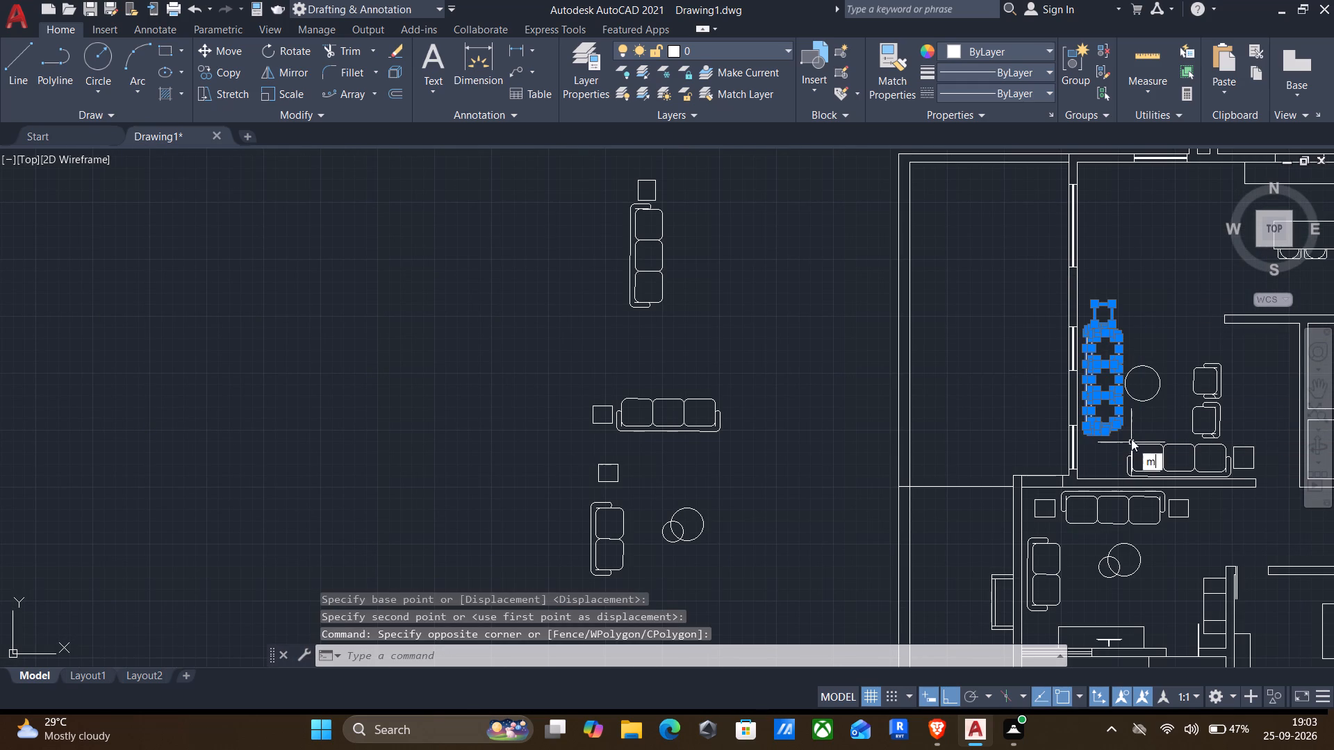
key(Return)
scroll(1109, 438, up, 2)
click(1044, 422)
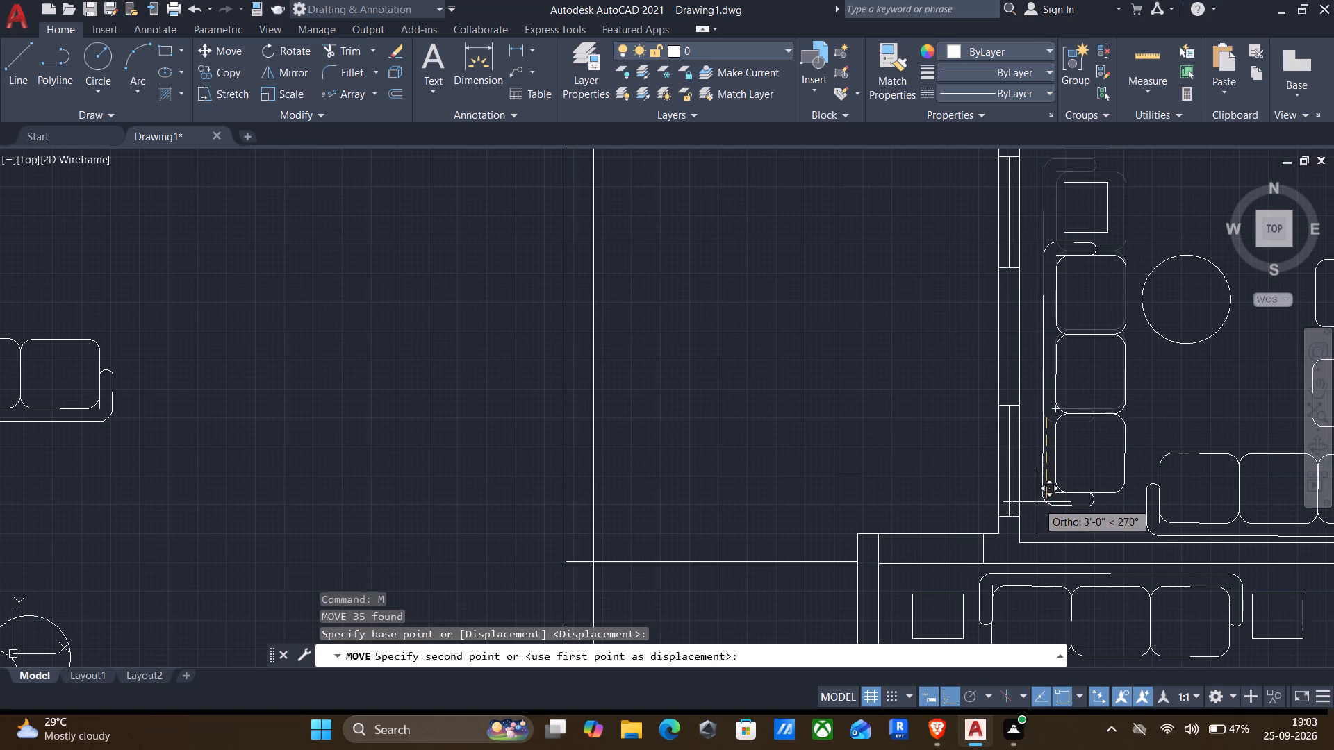
click(1037, 502)
Move the round coffee table diagonally down and right, between the vertical sofa and the two armchairs, with Ortho off.
scroll(1074, 467, down, 1)
click(1166, 417)
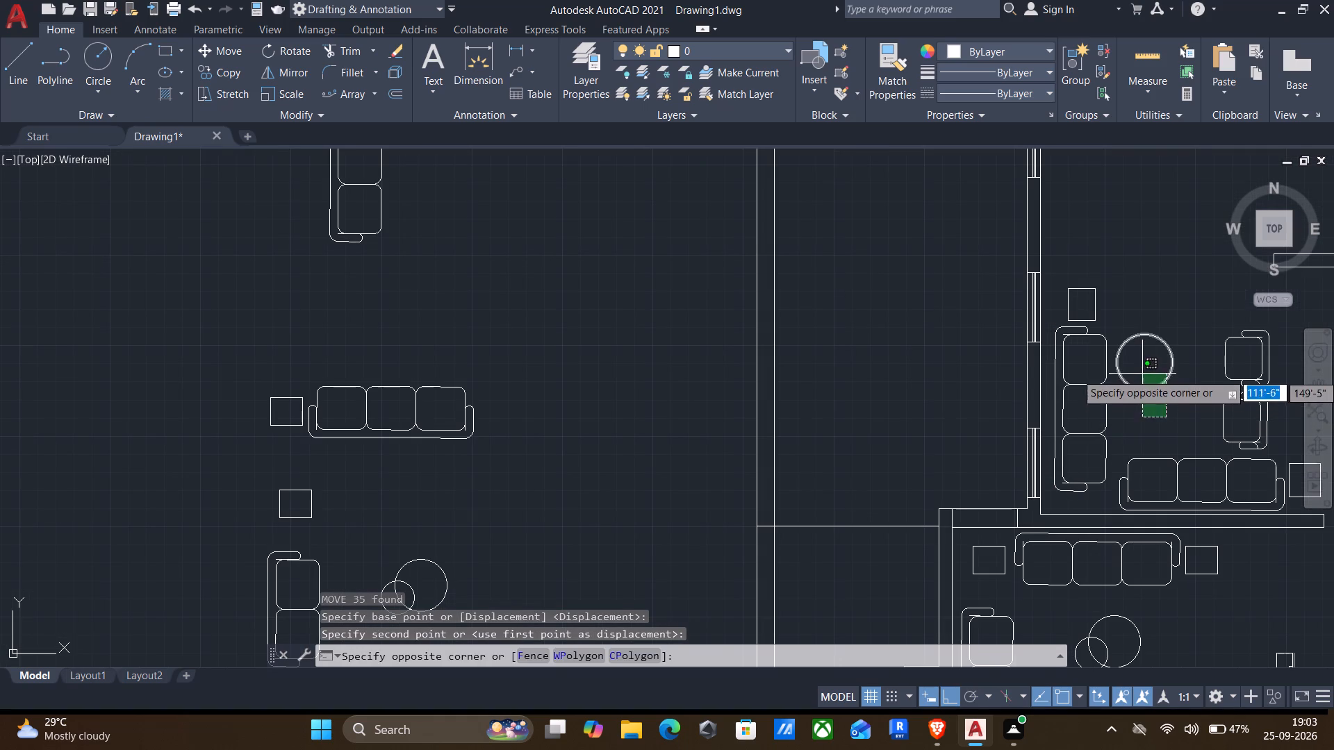
click(1142, 372)
key(m)
key(Return)
click(1149, 401)
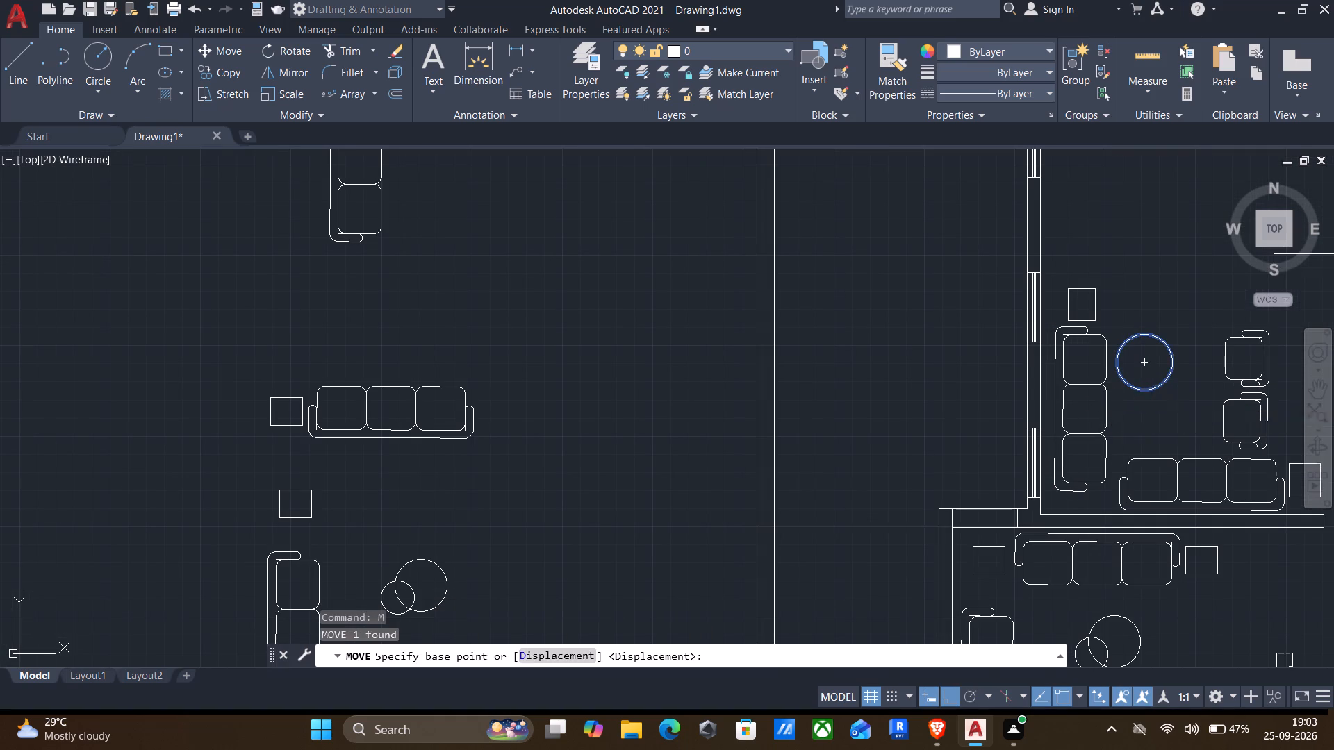
key(F8)
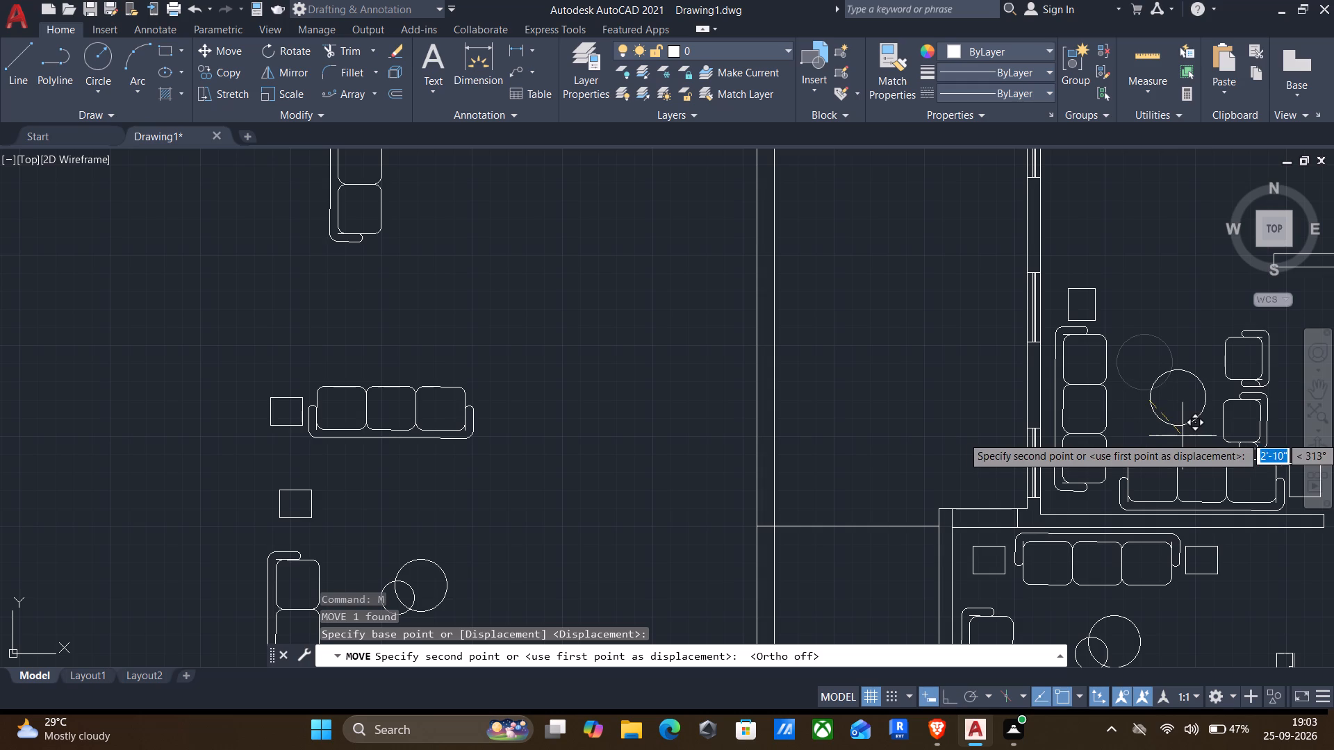
click(1167, 431)
Draw a horizontal line leftward from the upper corner of the partition wall's free end, above the lounge seating.
scroll(1148, 412, down, 1)
middle_drag(1155, 391, 1051, 446)
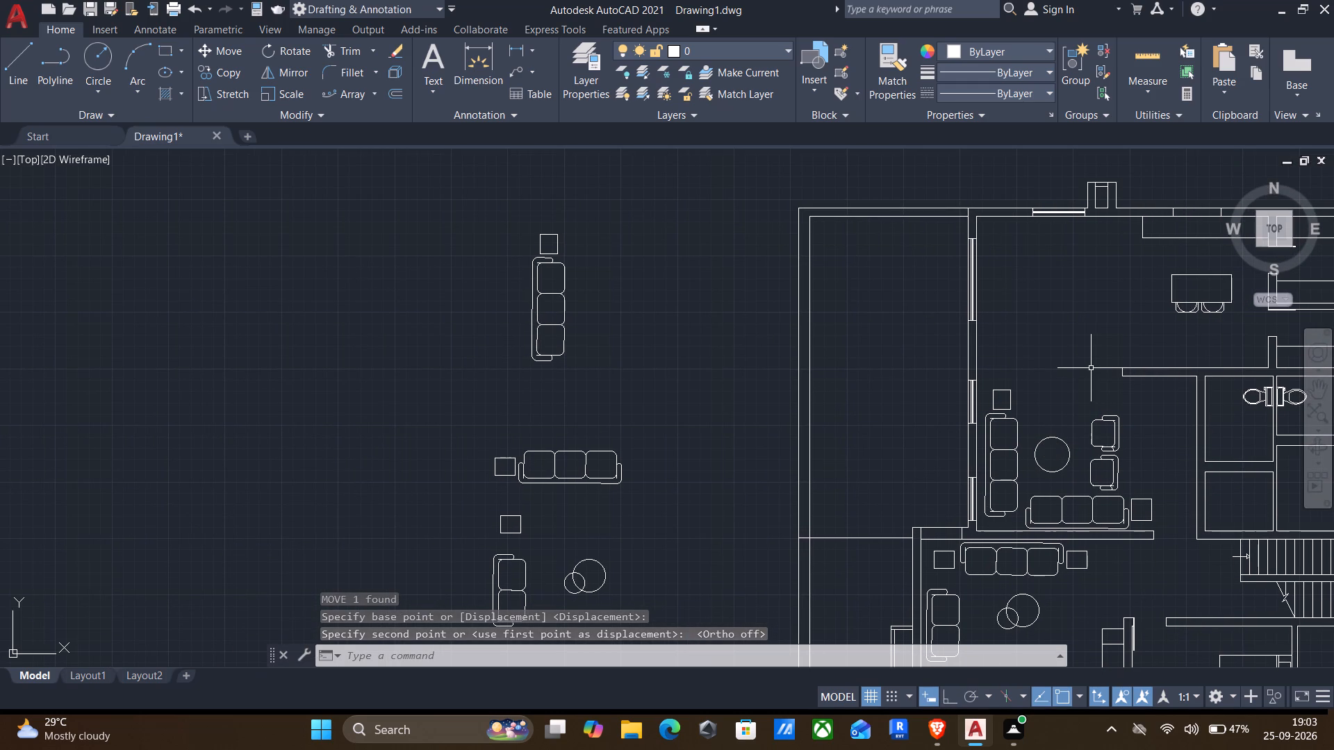
scroll(1110, 374, up, 2)
key(Return)
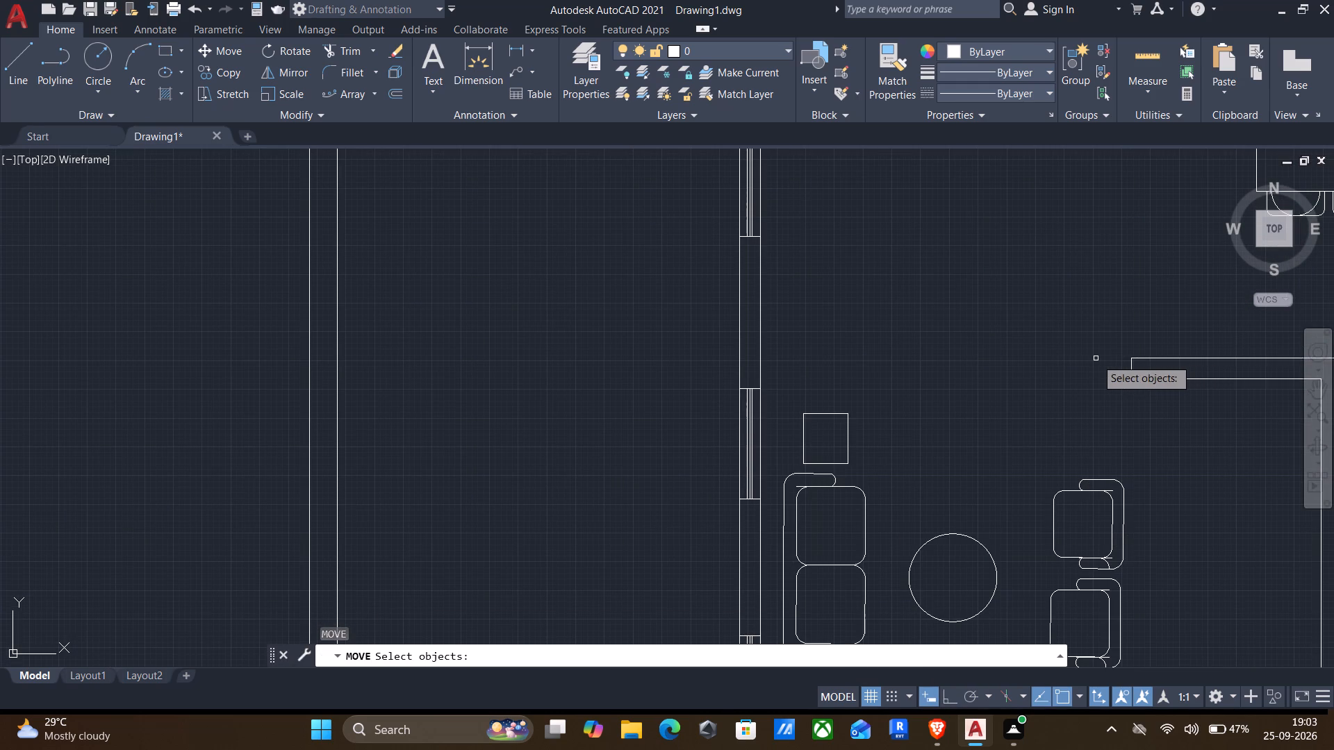
key(Escape)
key(l)
key(Return)
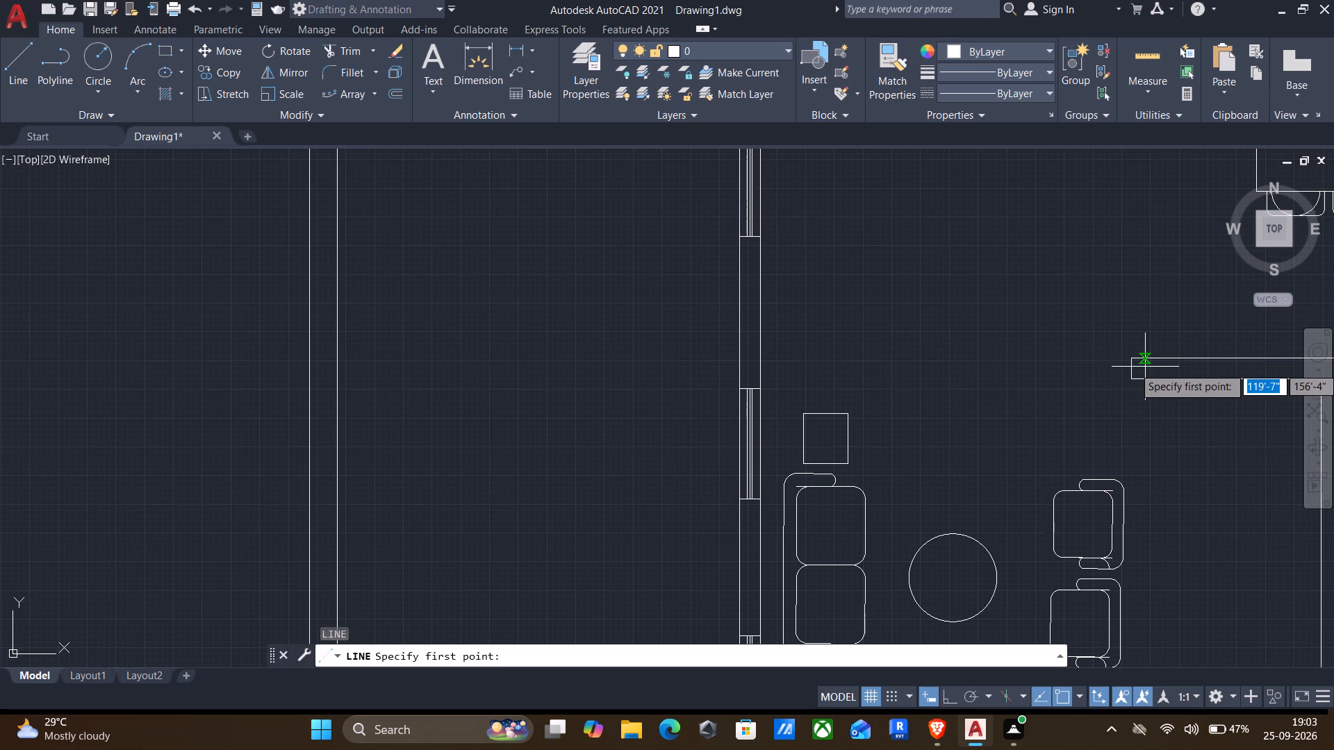
click(1131, 357)
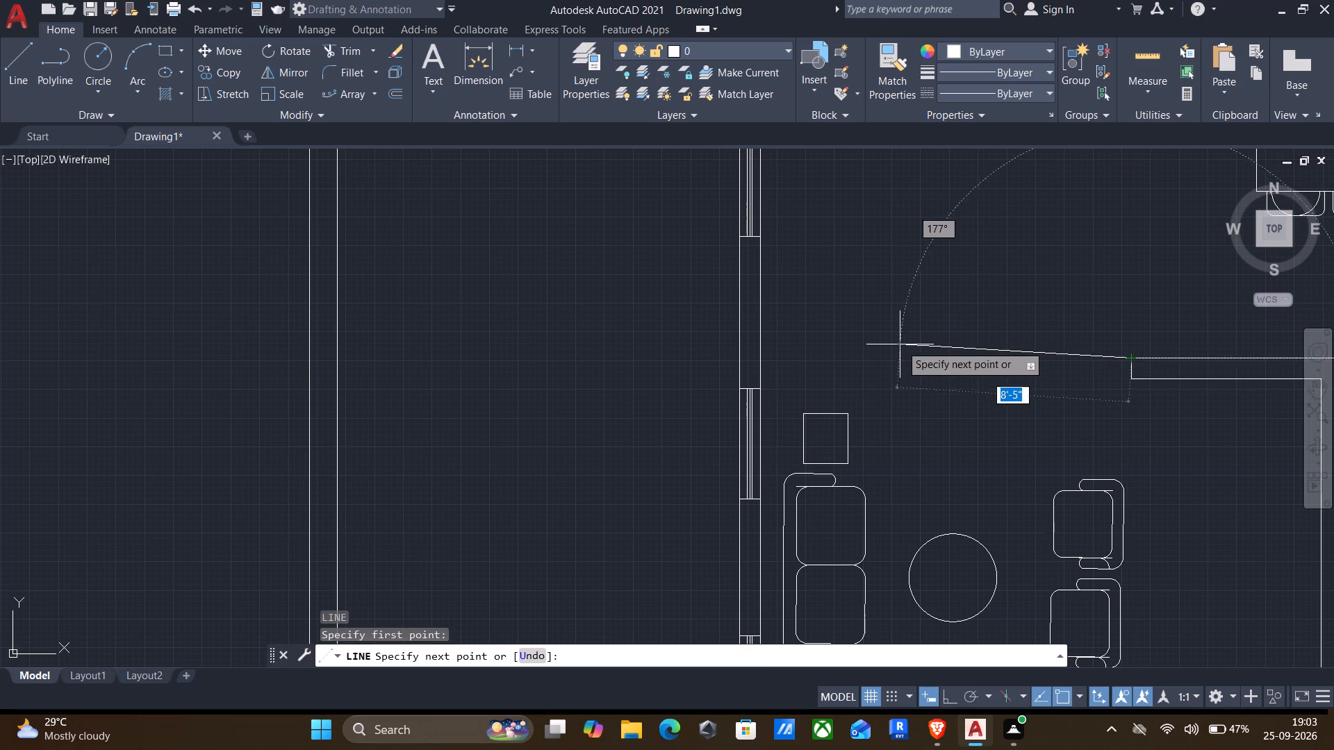
key(F8)
click(836, 356)
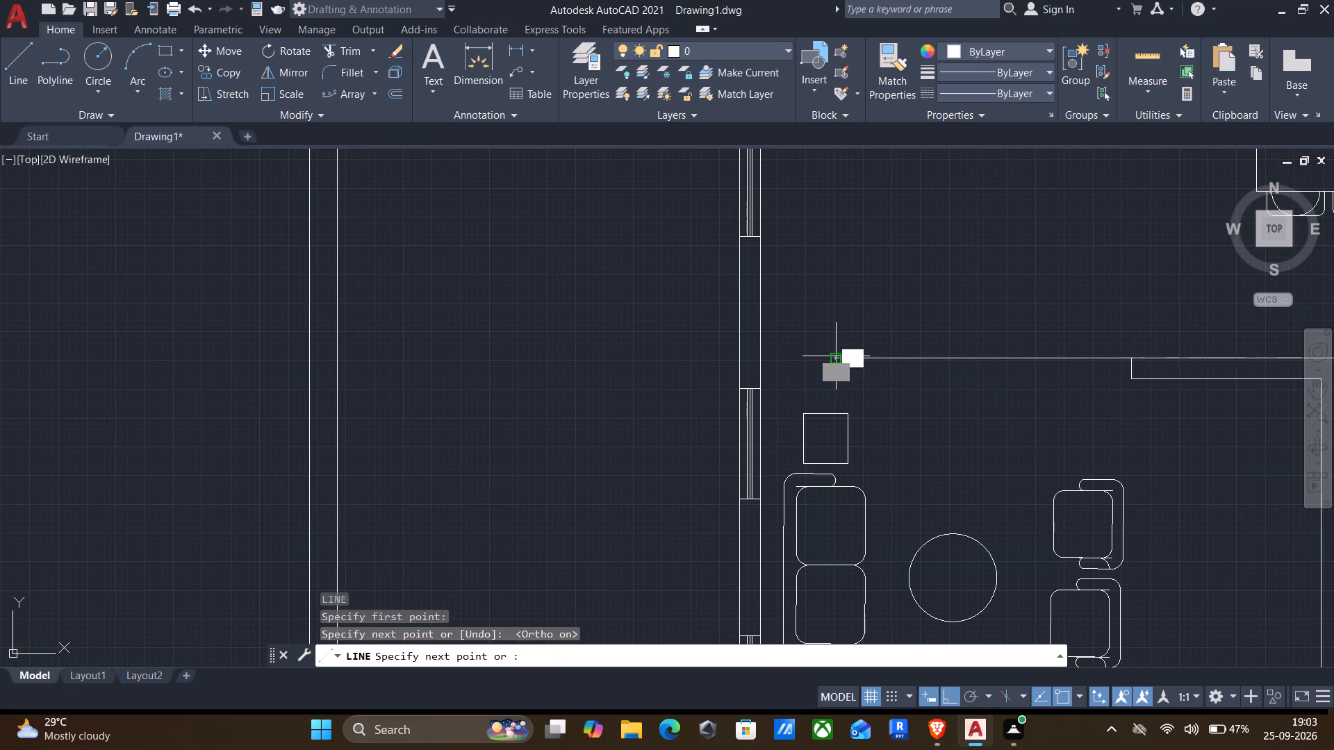
key(Return)
Offset the new horizontal line 9" downward to form the second face of the wall.
key(o)
key(Return)
drag(1009, 358, 1005, 365)
click(989, 426)
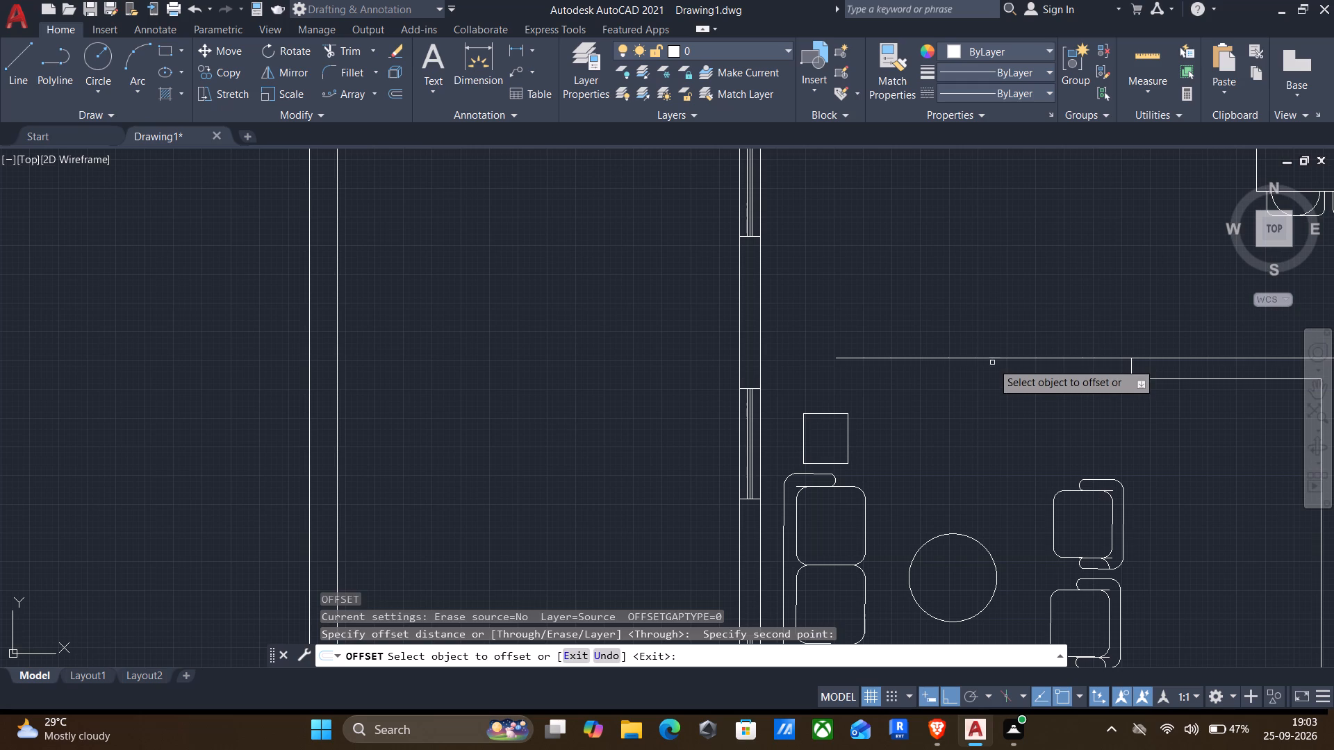
click(989, 360)
text(9")
key(Return)
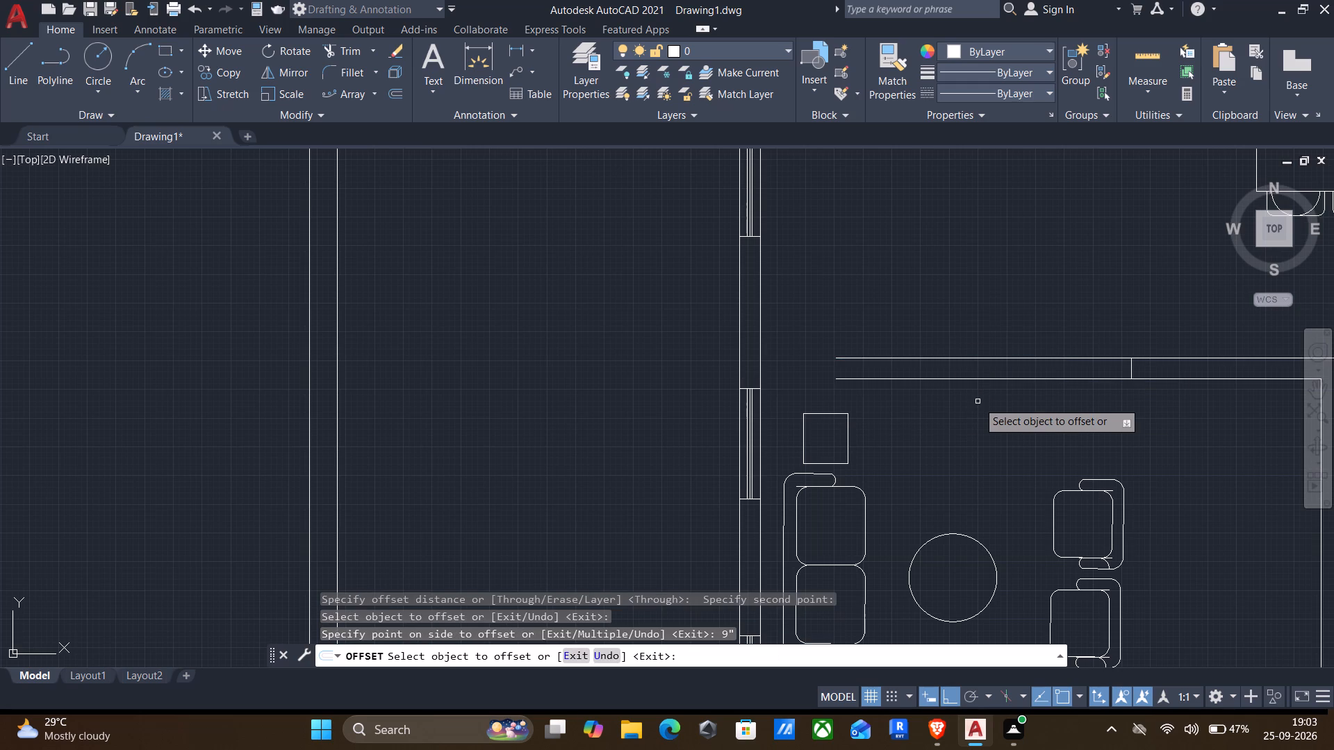
key(Return)
Draw two short vertical lines across the parallel wall lines, one near their left end and one left of the existing wall's end.
key(l)
key(Return)
click(1013, 352)
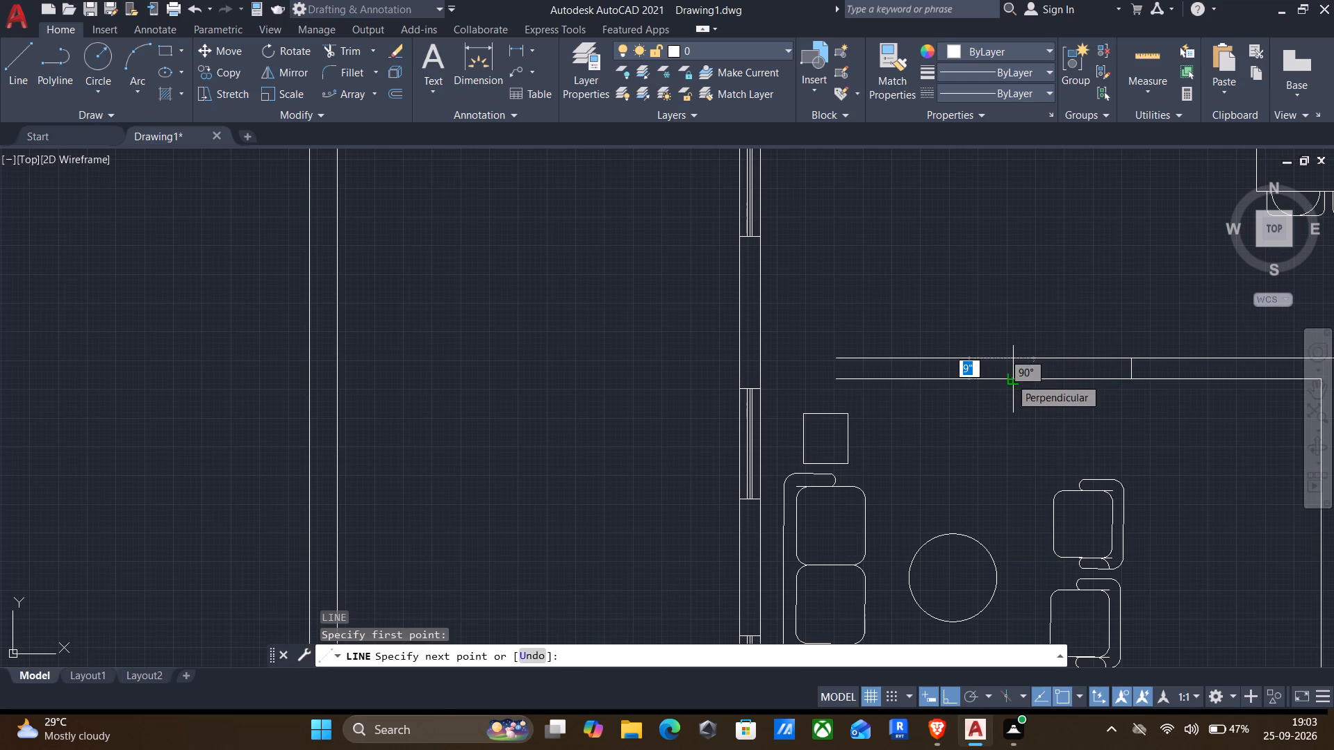
click(1010, 378)
key(Return)
key(Return)
click(860, 355)
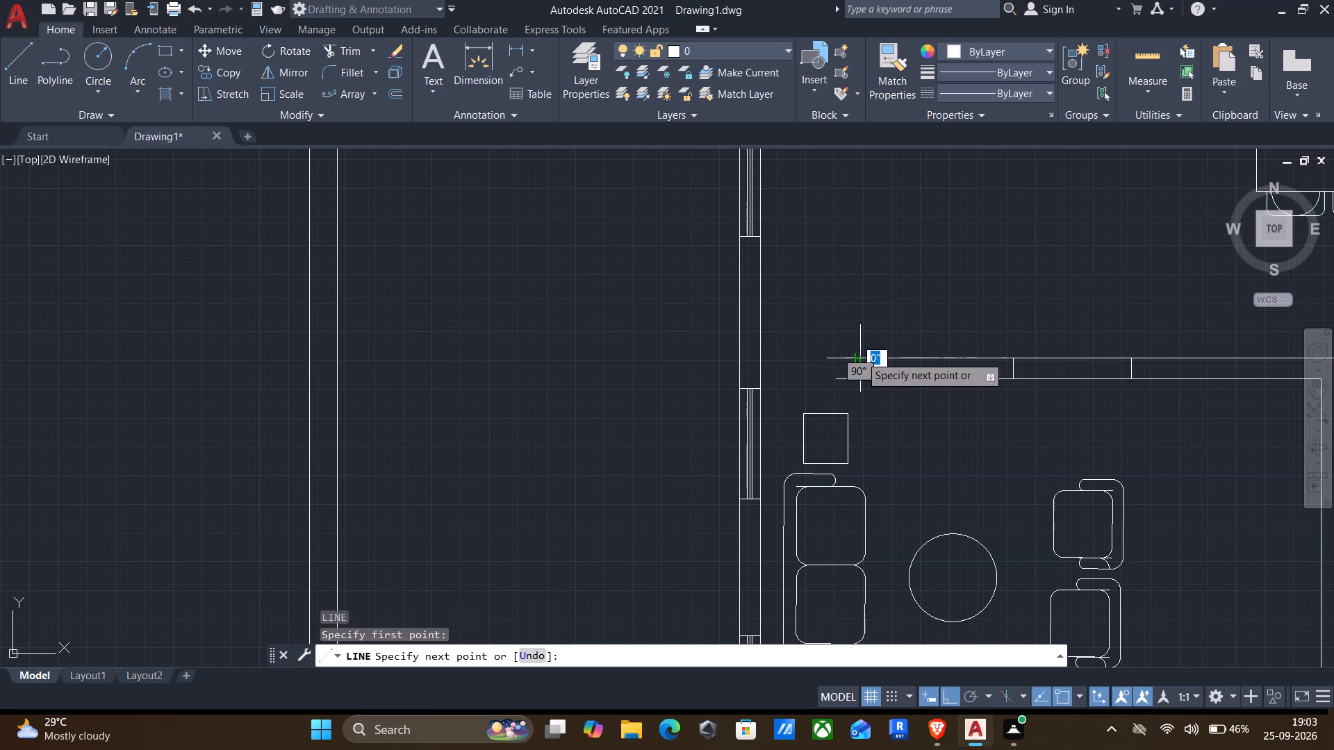
click(857, 375)
key(Return)
Trim the wall lines beyond the left cross line and between the other cross line and the existing wall, leaving a separate wall segment.
key(t)
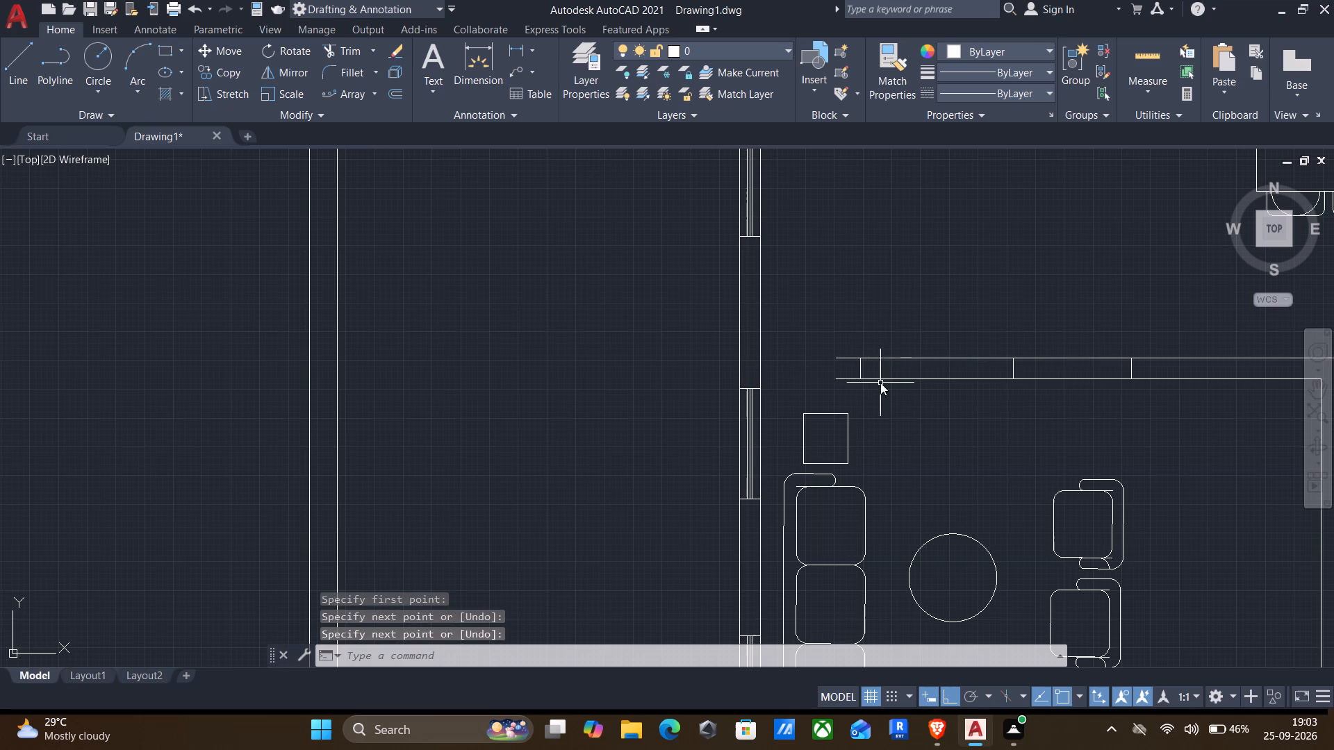
key(r)
key(Return)
drag(852, 336, 845, 389)
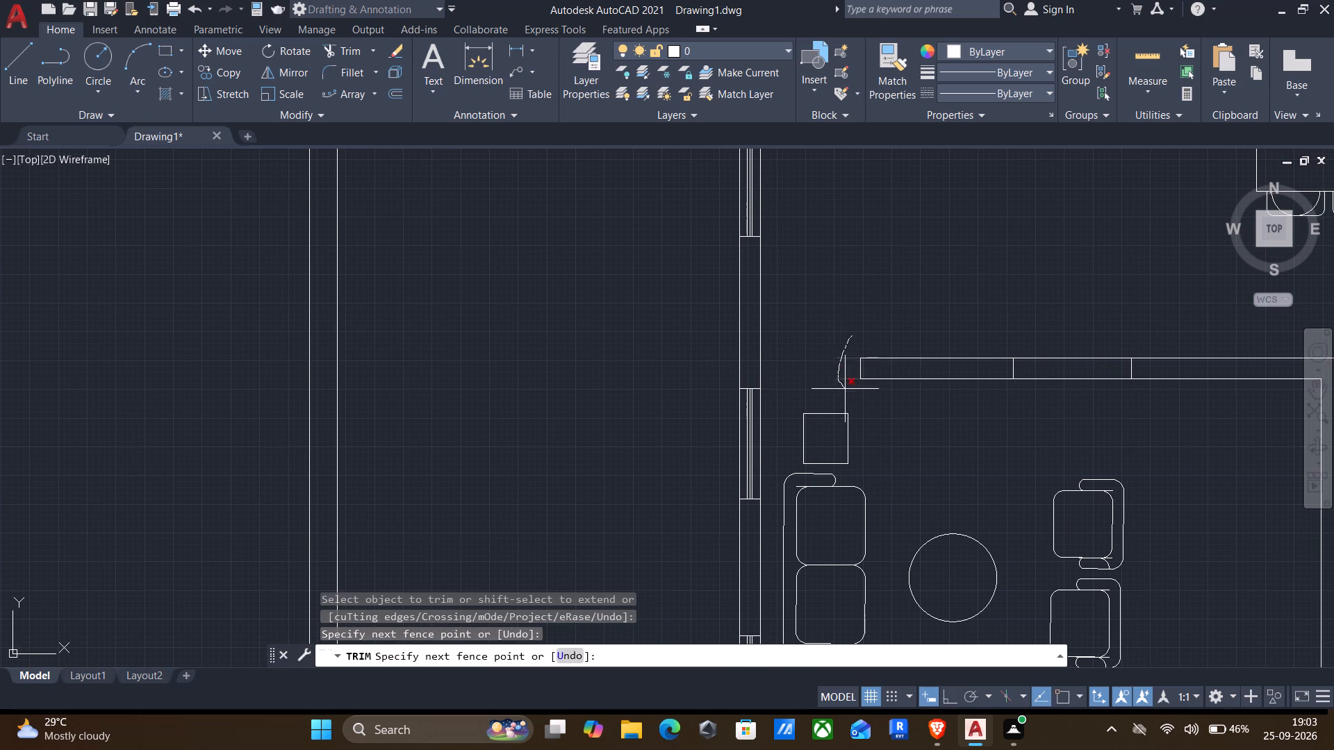
drag(845, 389, 850, 397)
drag(1097, 409, 1078, 331)
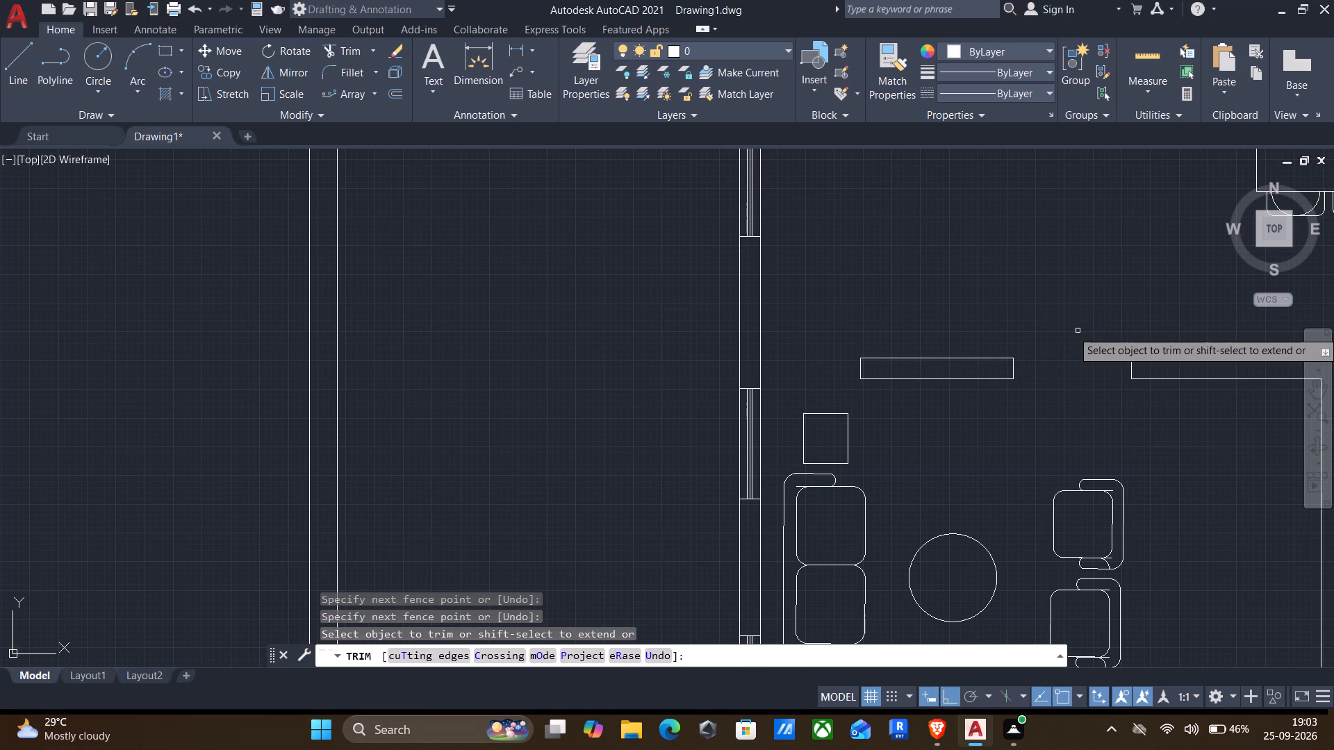
key(Escape)
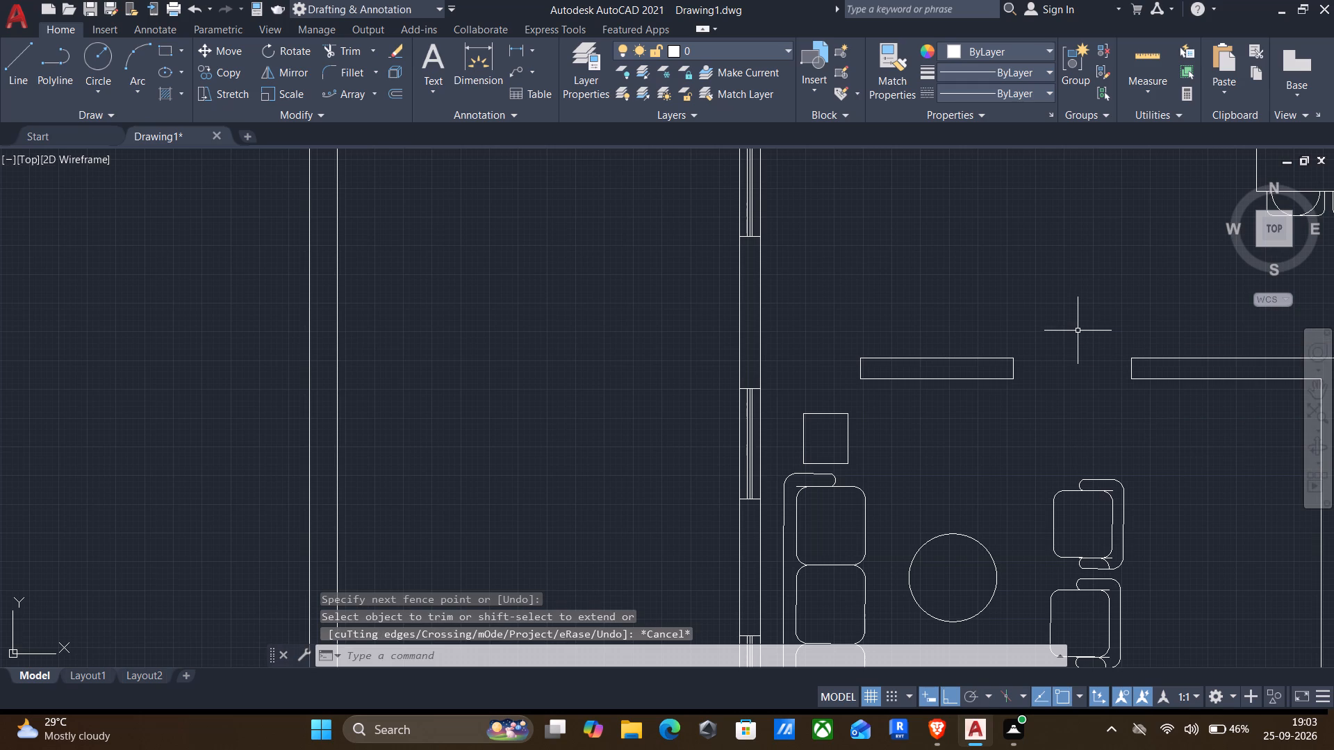
Draw a rectangle about 5'-7" by 1'-10" on the upper edge of the separate wall segment.
text(rec)
key(Return)
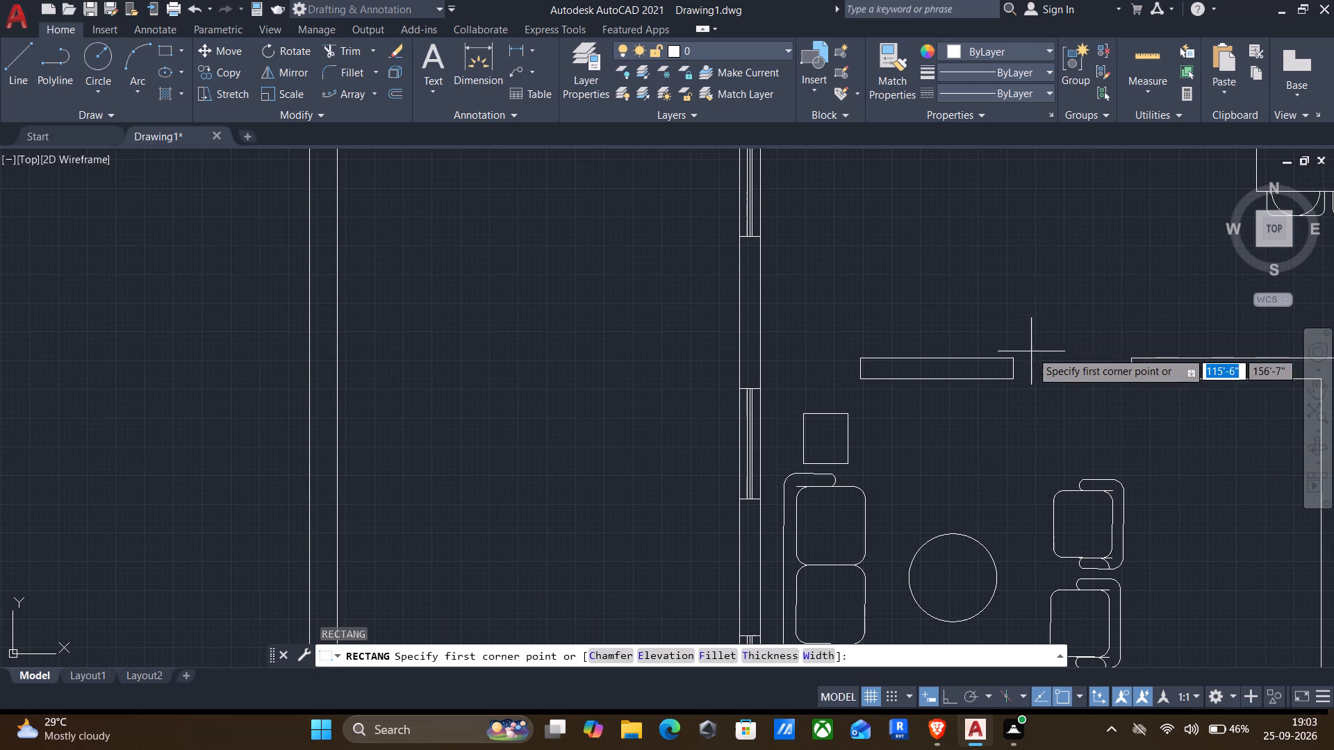
click(1012, 353)
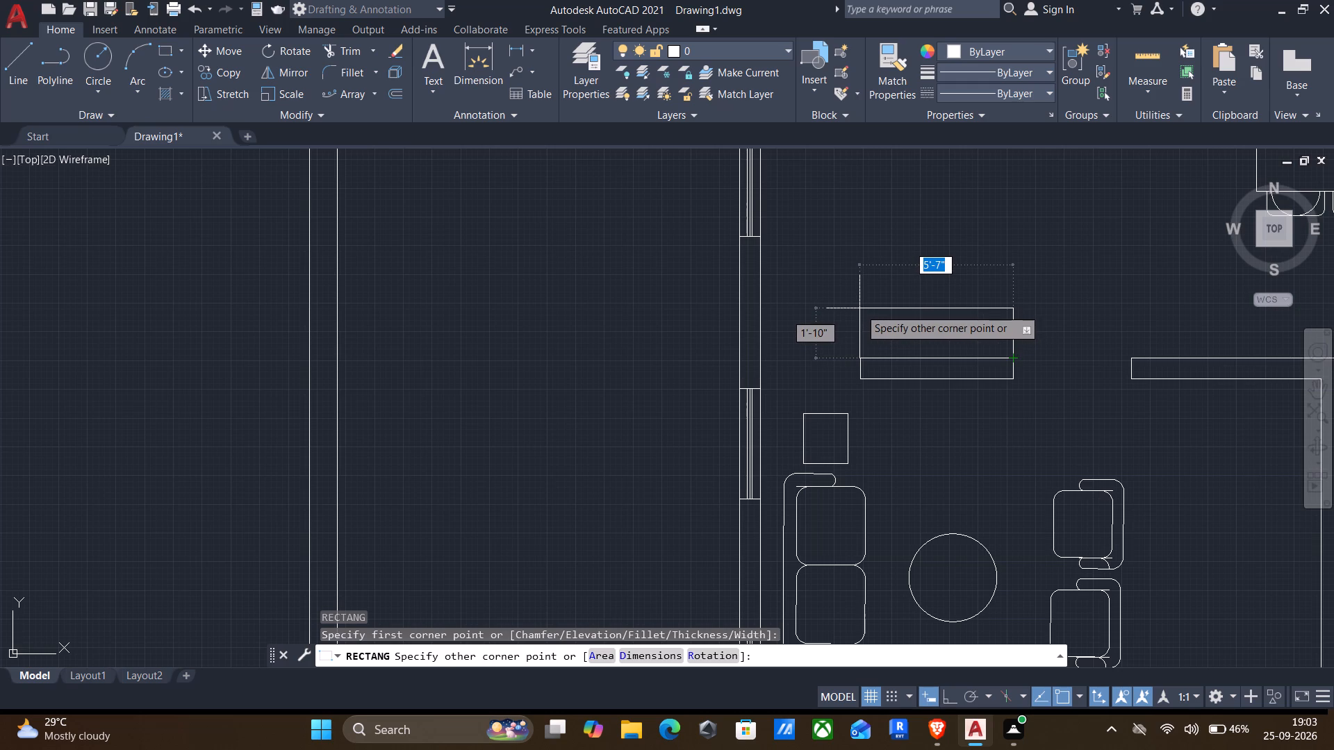
click(859, 308)
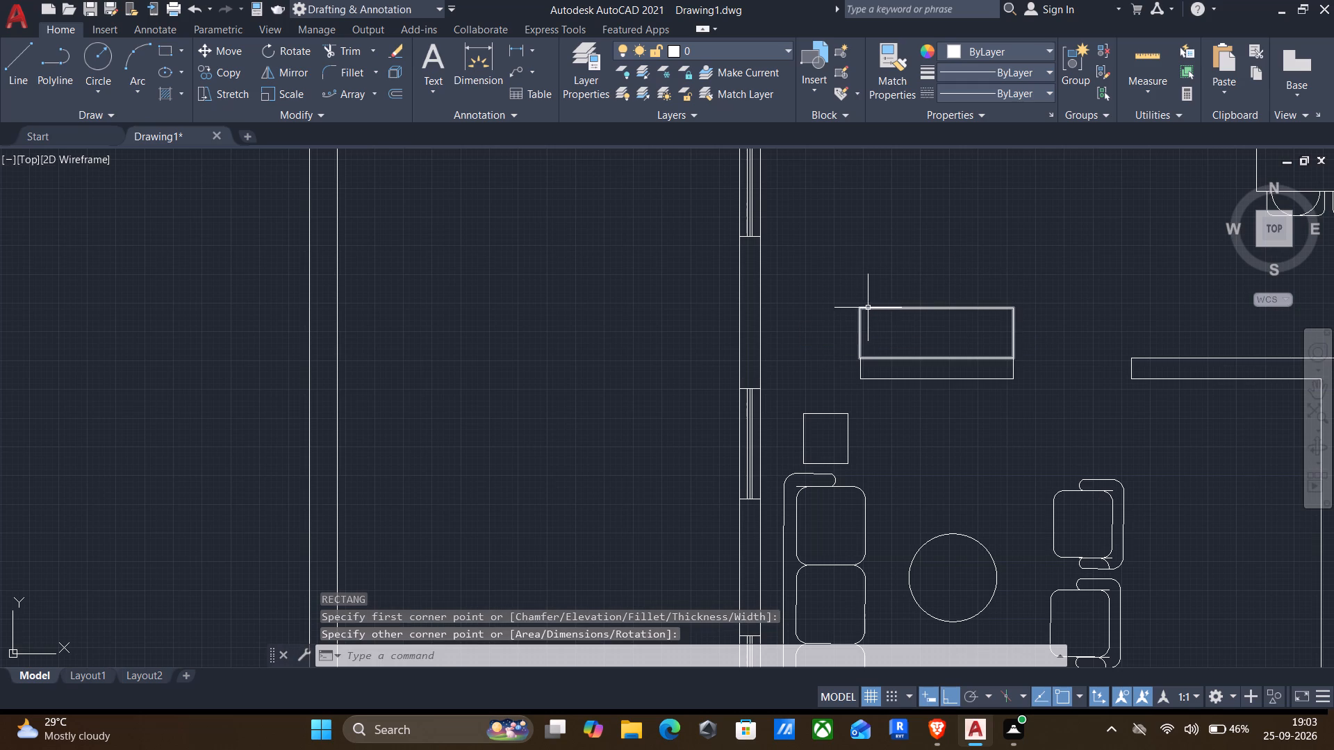
Draw two vertical divider lines across the rectangle above the separate wall segment, one near each end.
key(l)
key(Return)
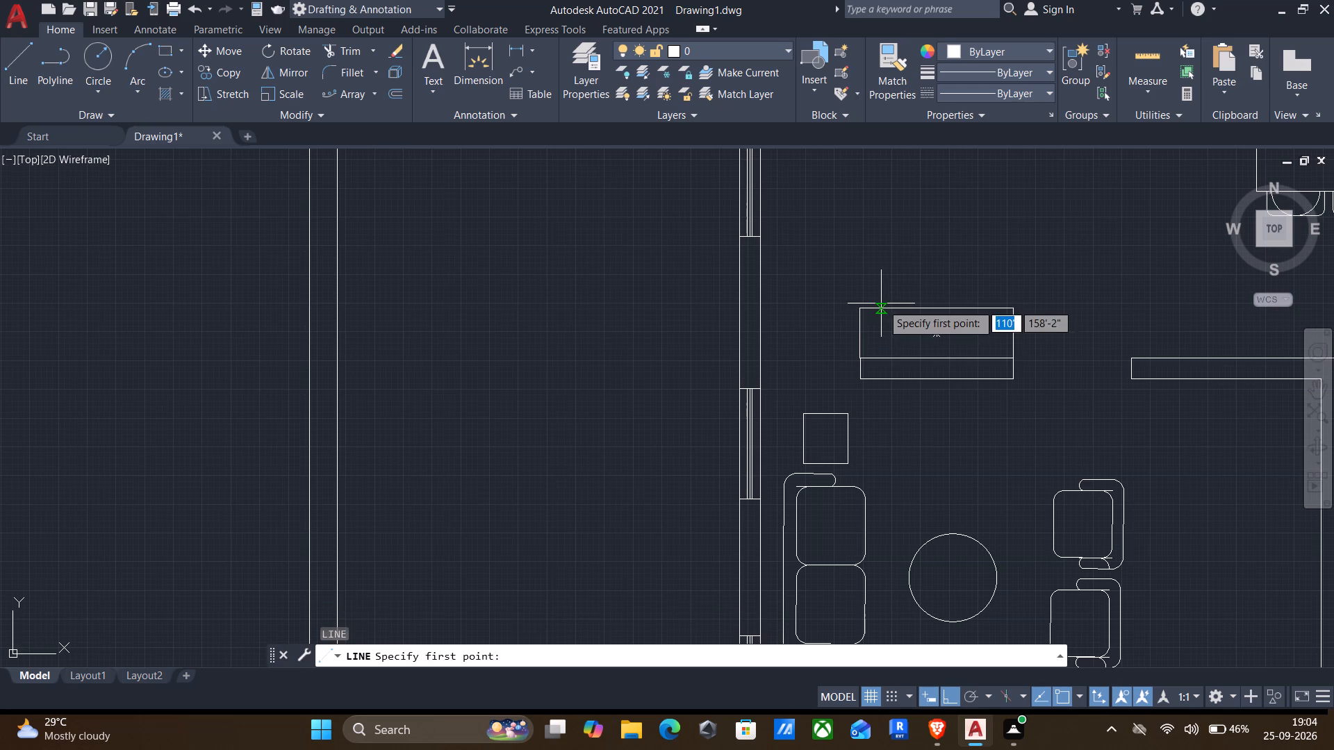
click(896, 304)
click(897, 354)
key(Return)
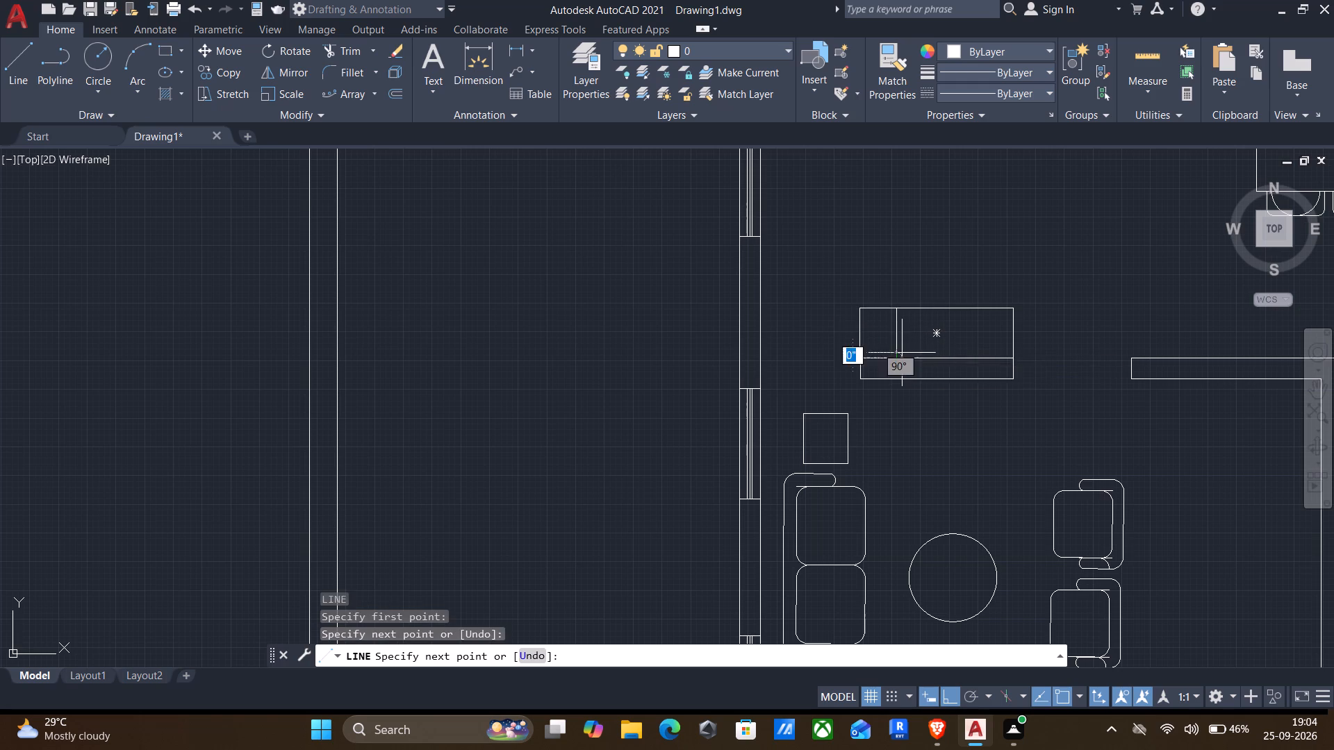
key(Return)
click(972, 308)
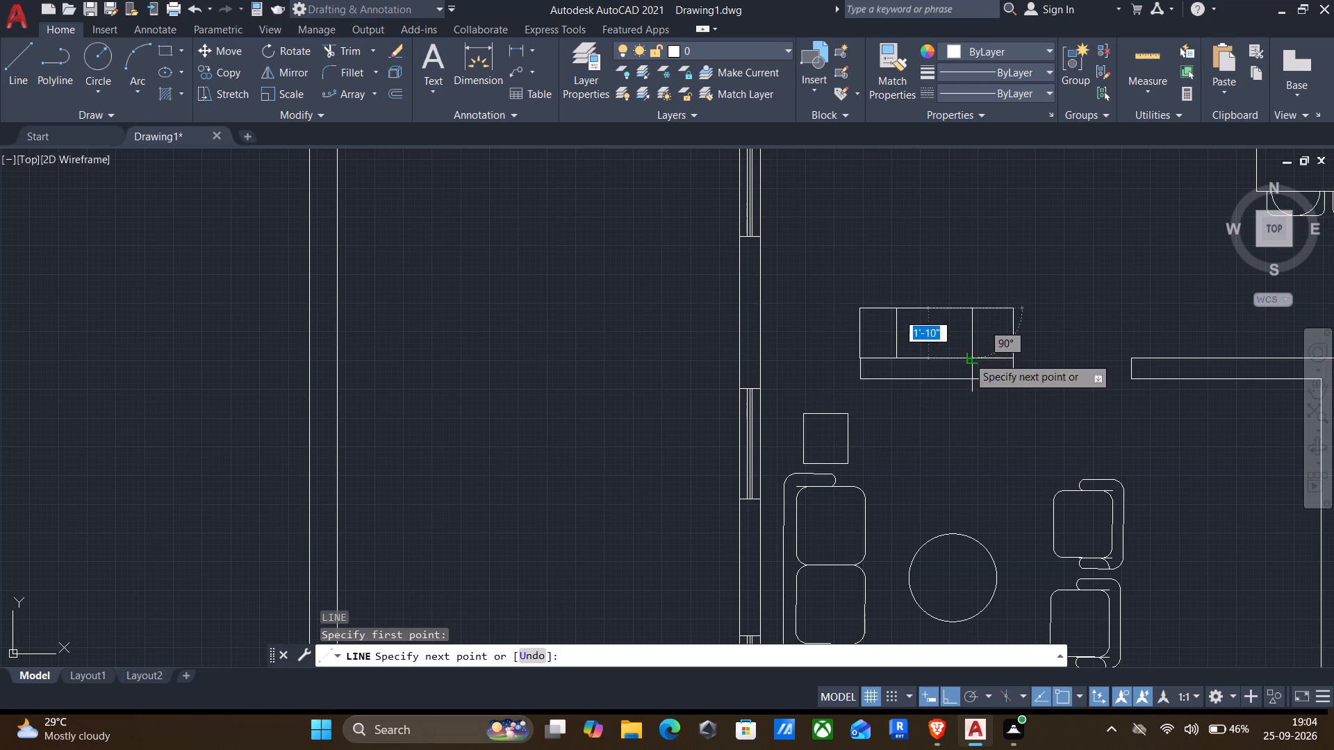
click(969, 357)
key(Return)
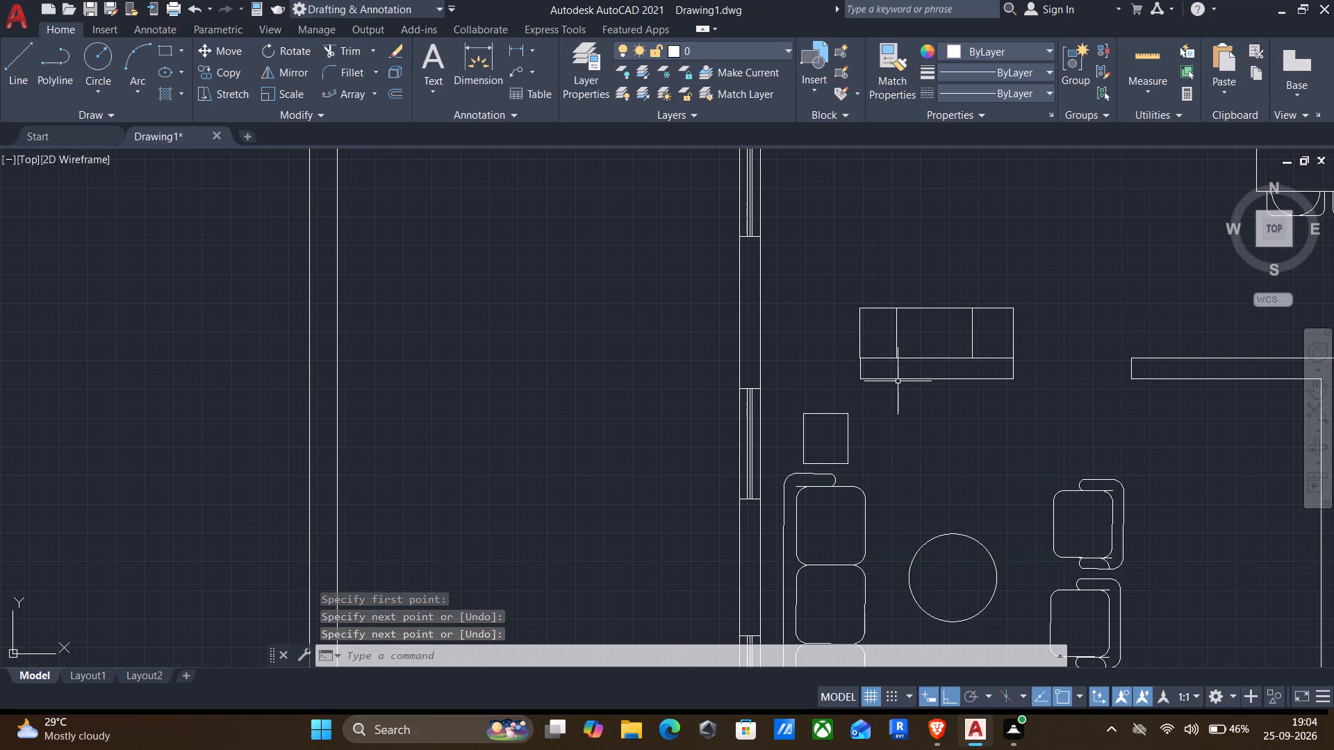
Offset the separate wall segment's lower edge 2' downward.
key(o)
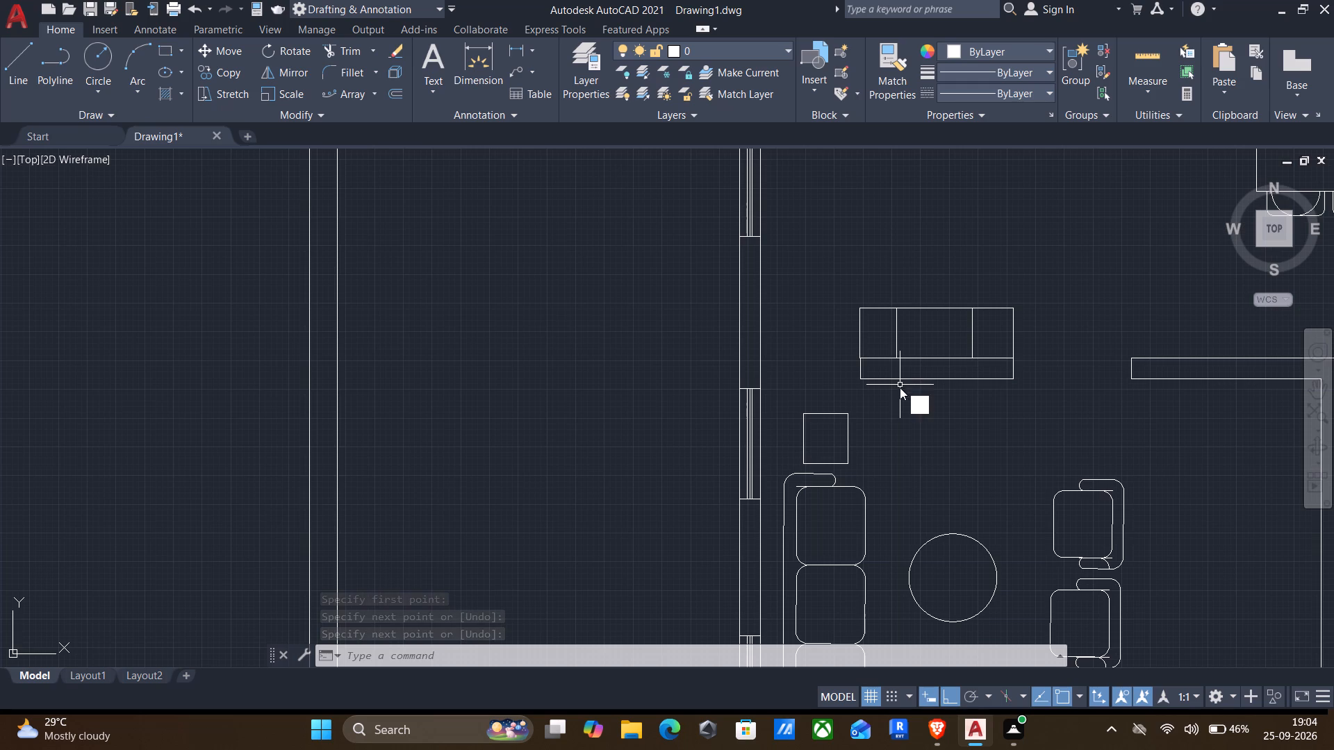
key(Return)
click(907, 378)
click(912, 440)
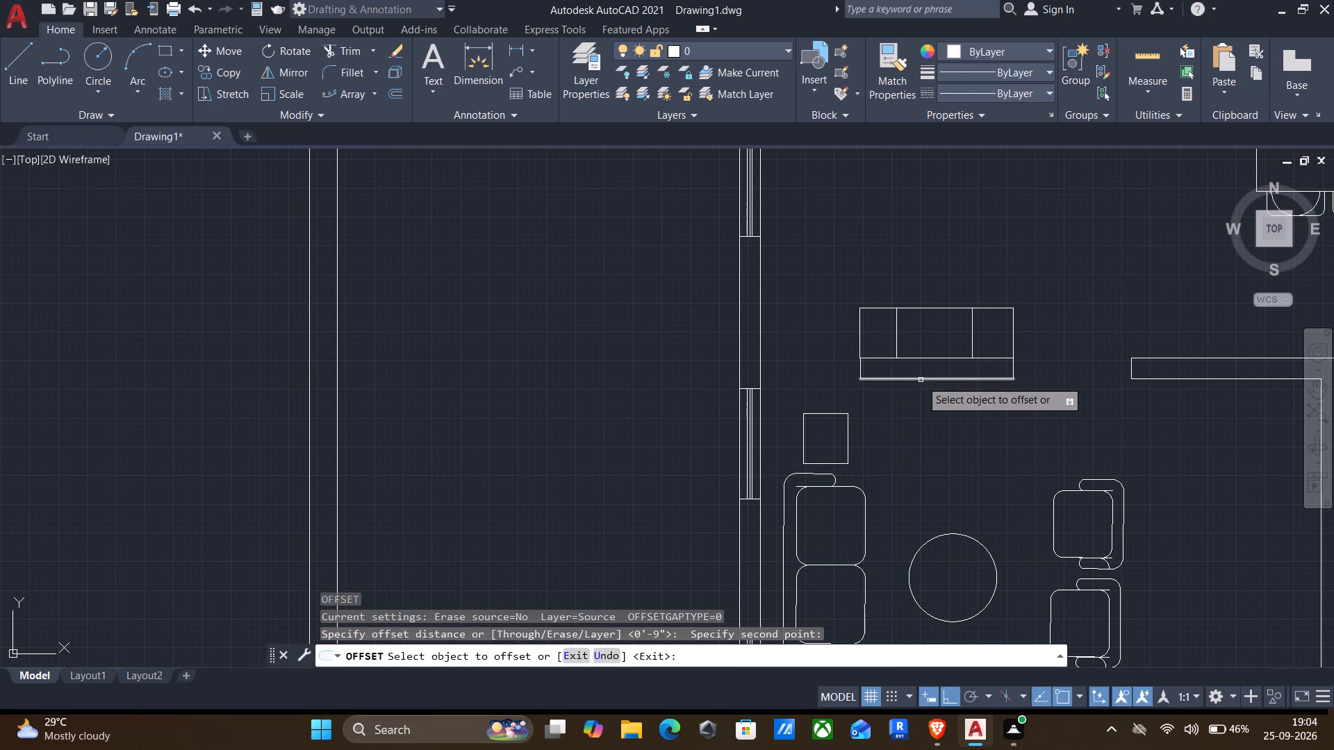
click(920, 379)
text(2')
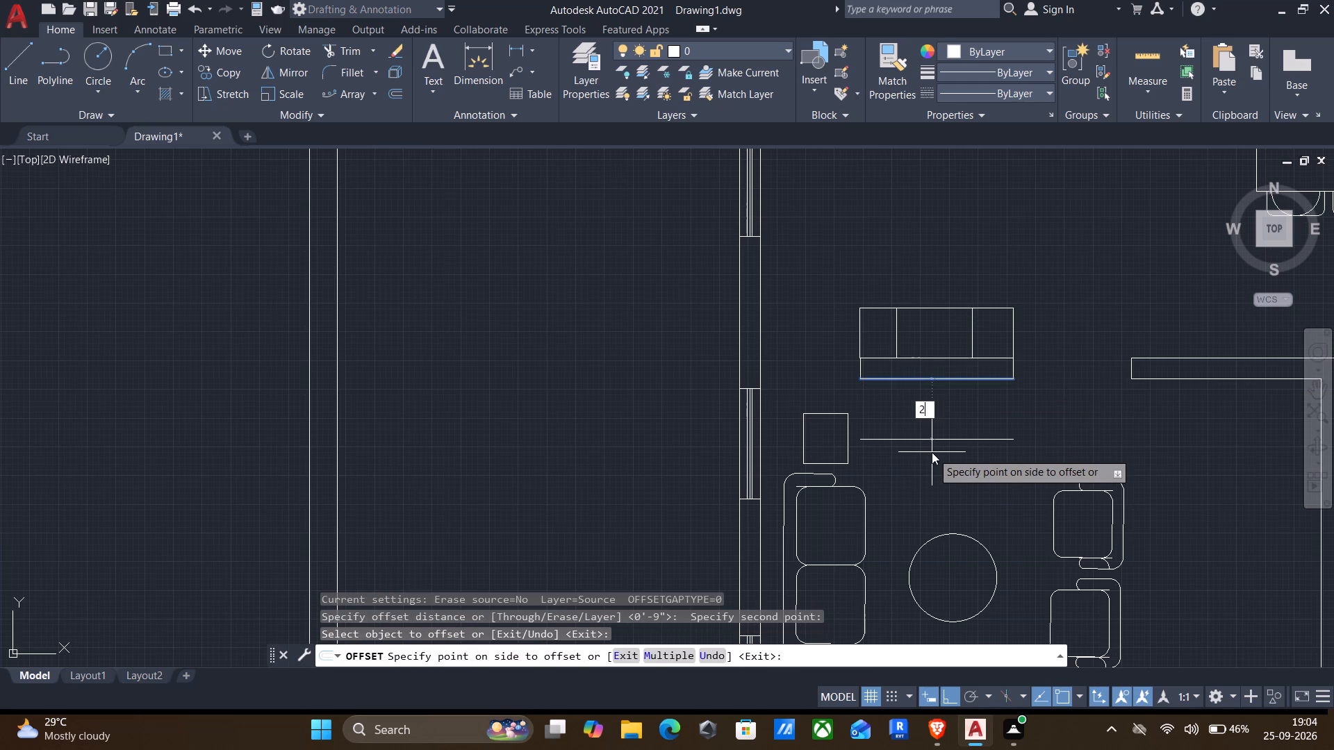
key(Return)
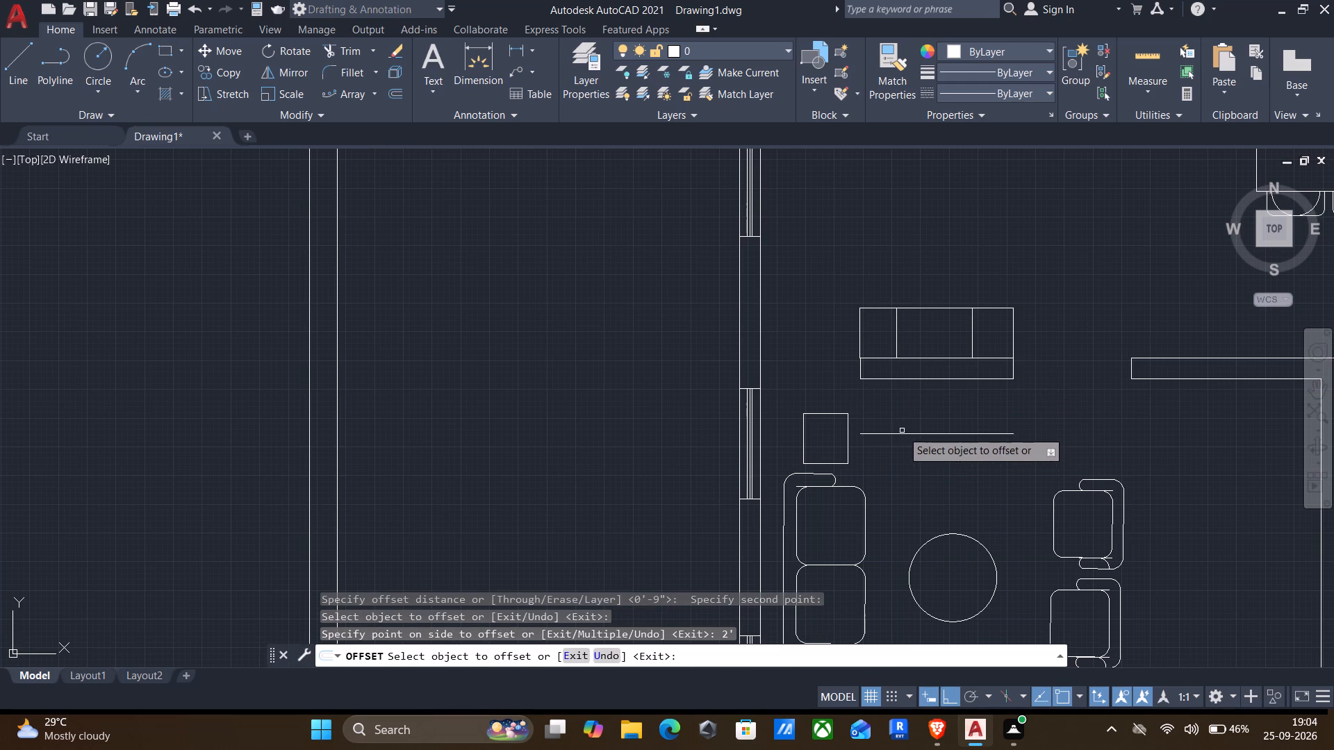
key(Return)
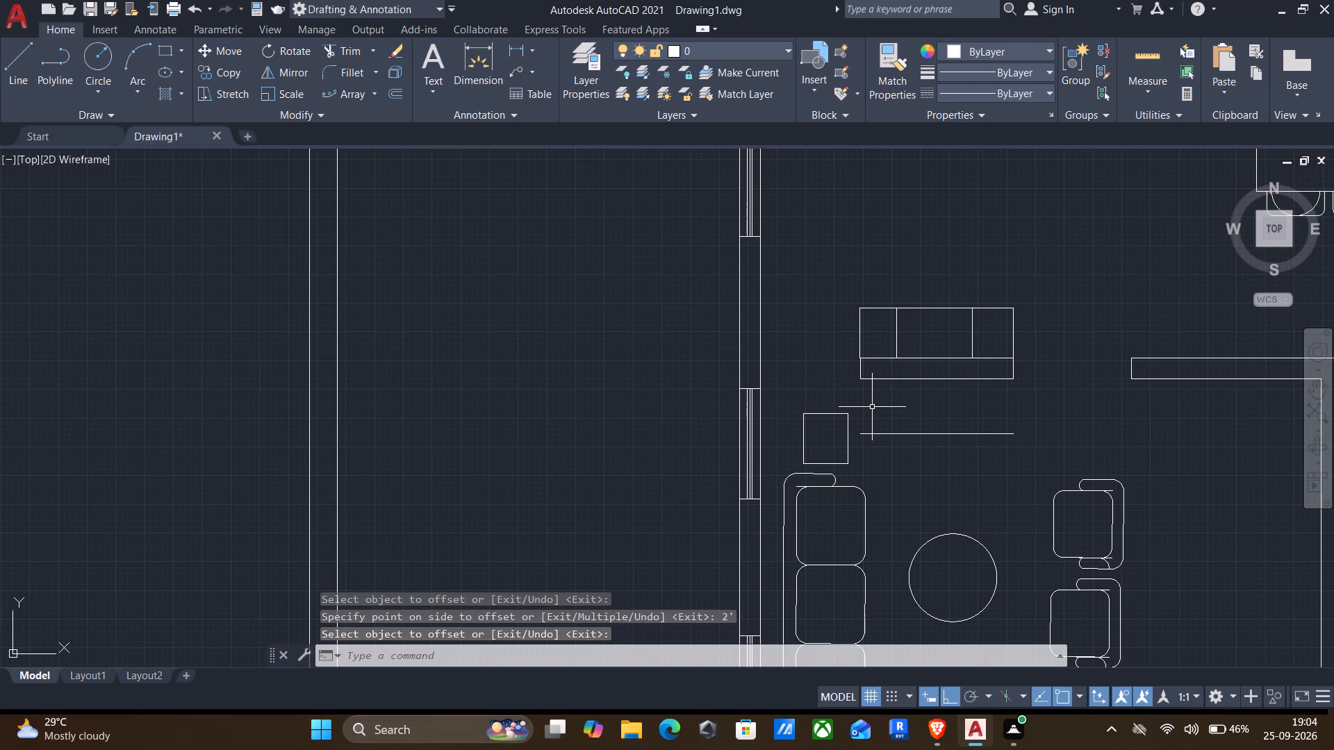
Draw vertical lines joining both ends of the wall segment's lower edge to the offset line, closing a unit outline.
key(l)
key(Return)
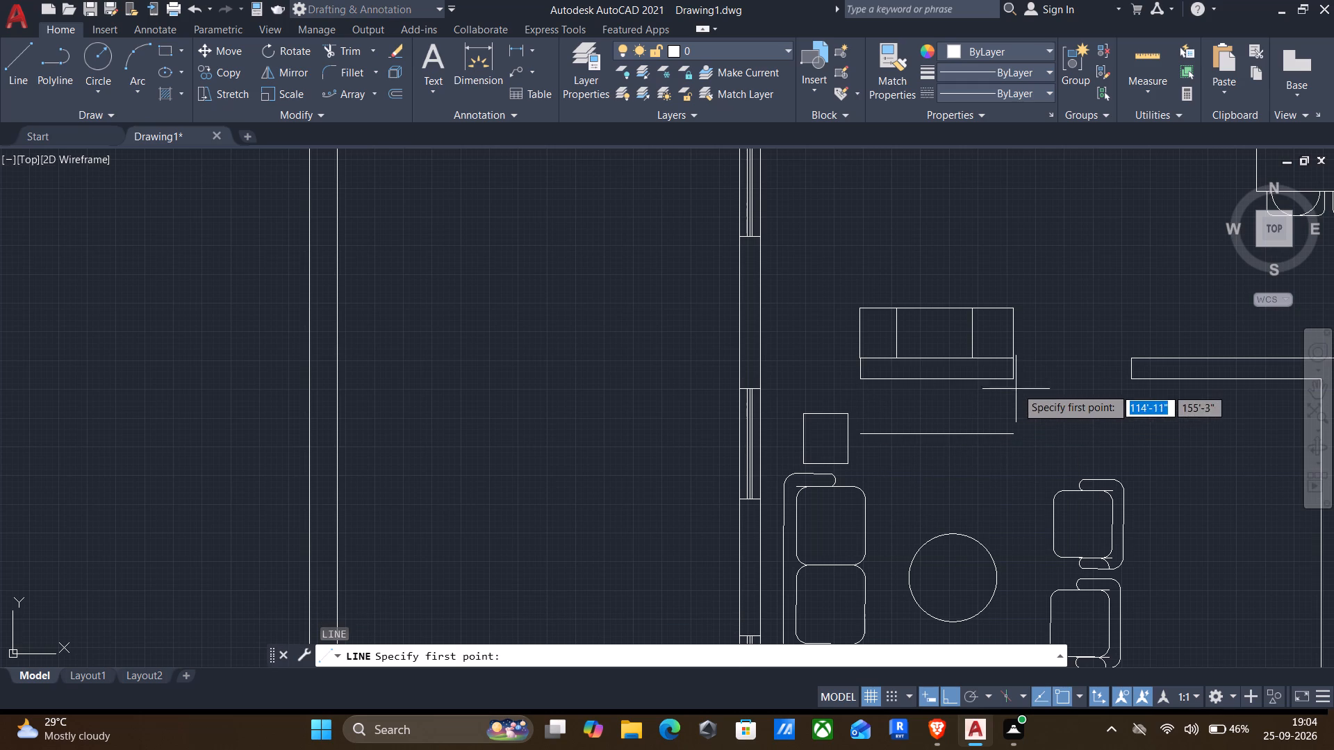
click(1010, 383)
click(1009, 435)
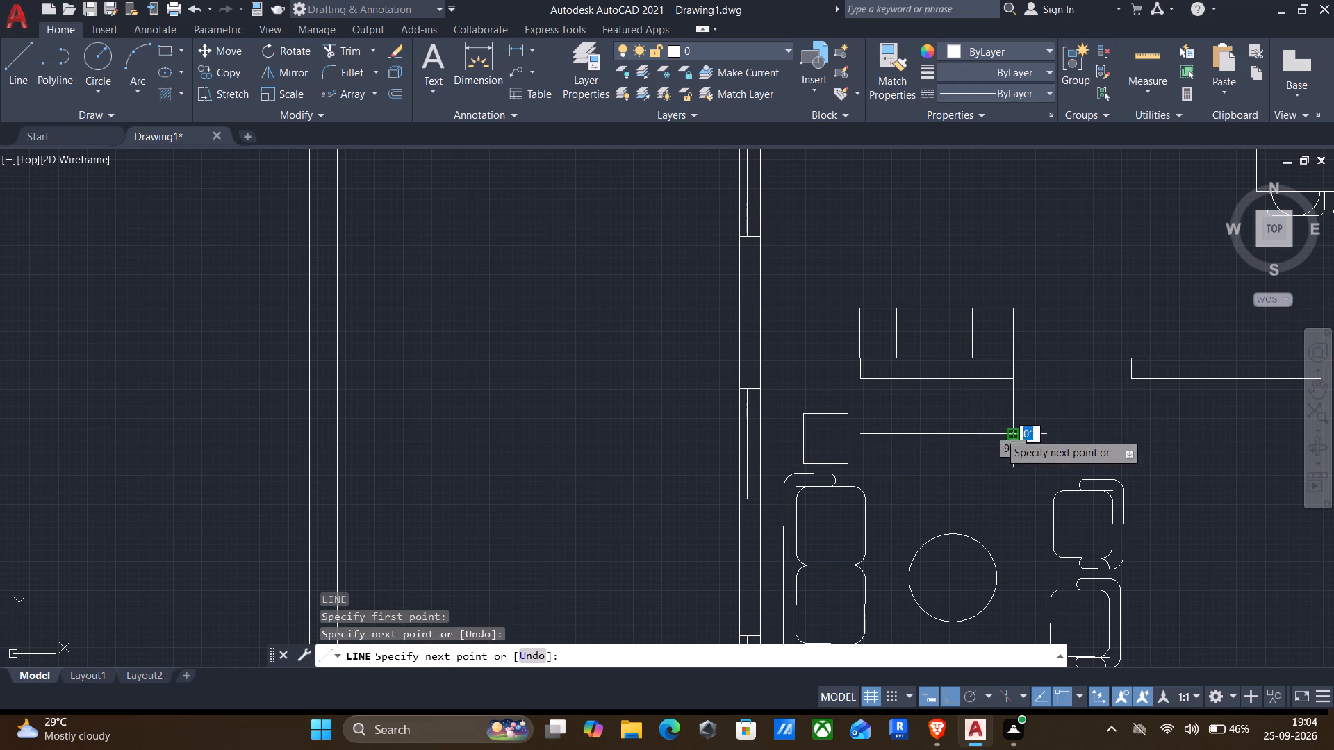
key(Return)
key(Return)
click(860, 381)
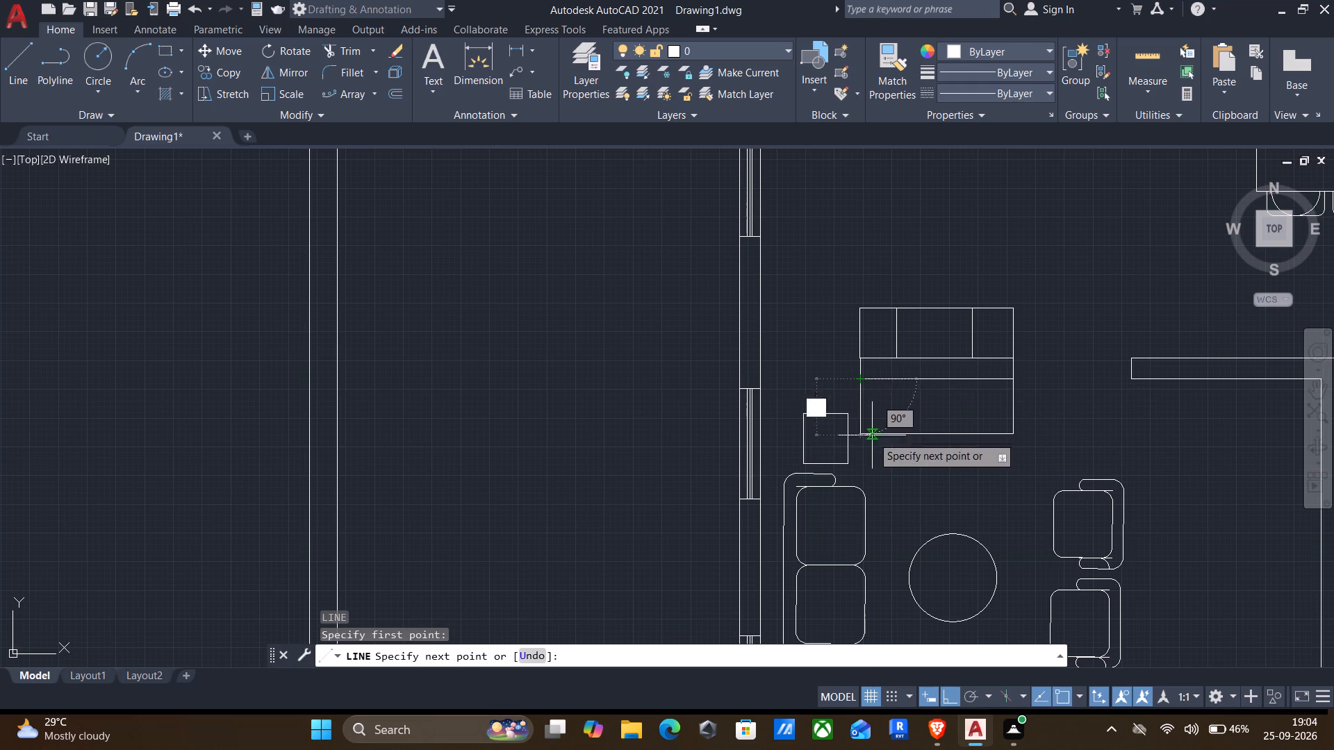
click(864, 436)
key(Return)
Copy the TV symbol on the bedroom's long desk to the empty area beside the spare sofas left of the plan.
scroll(864, 436, down, 2)
middle_drag(909, 451, 799, 347)
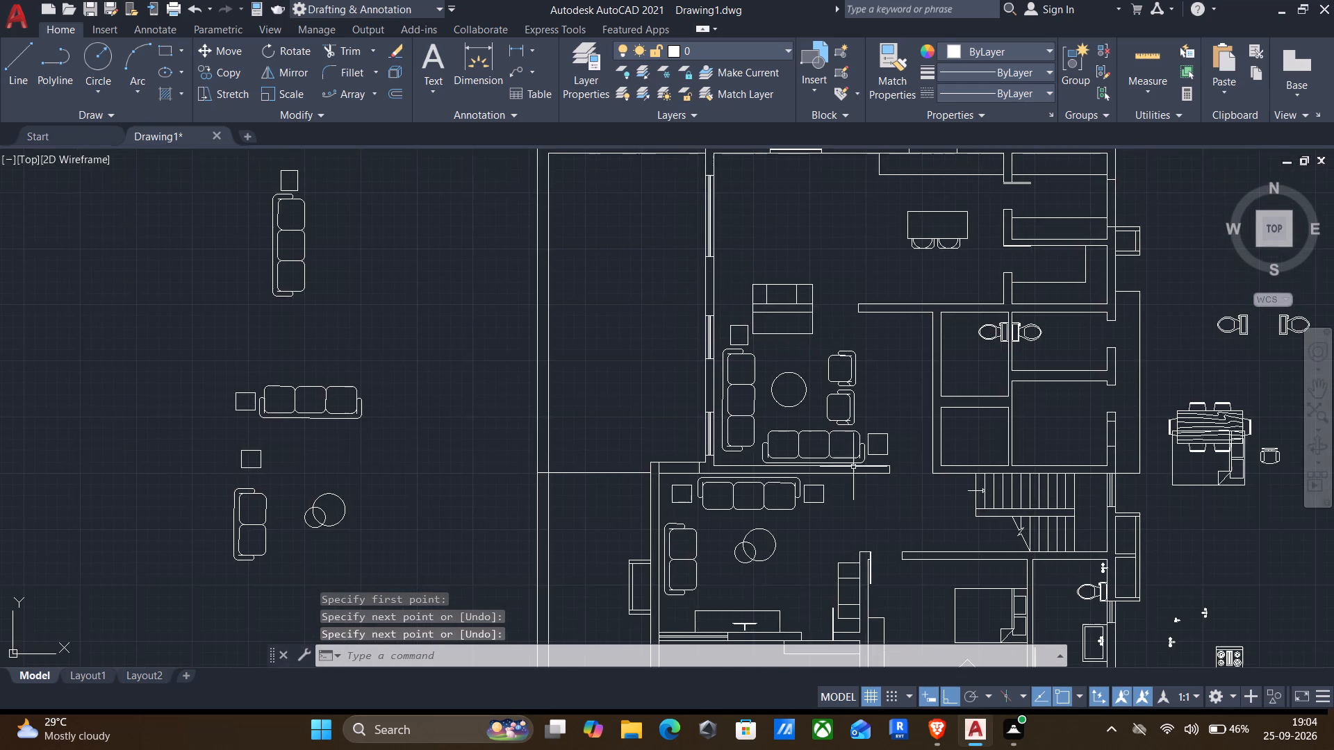
middle_drag(898, 535, 732, 386)
middle_drag(768, 464, 826, 412)
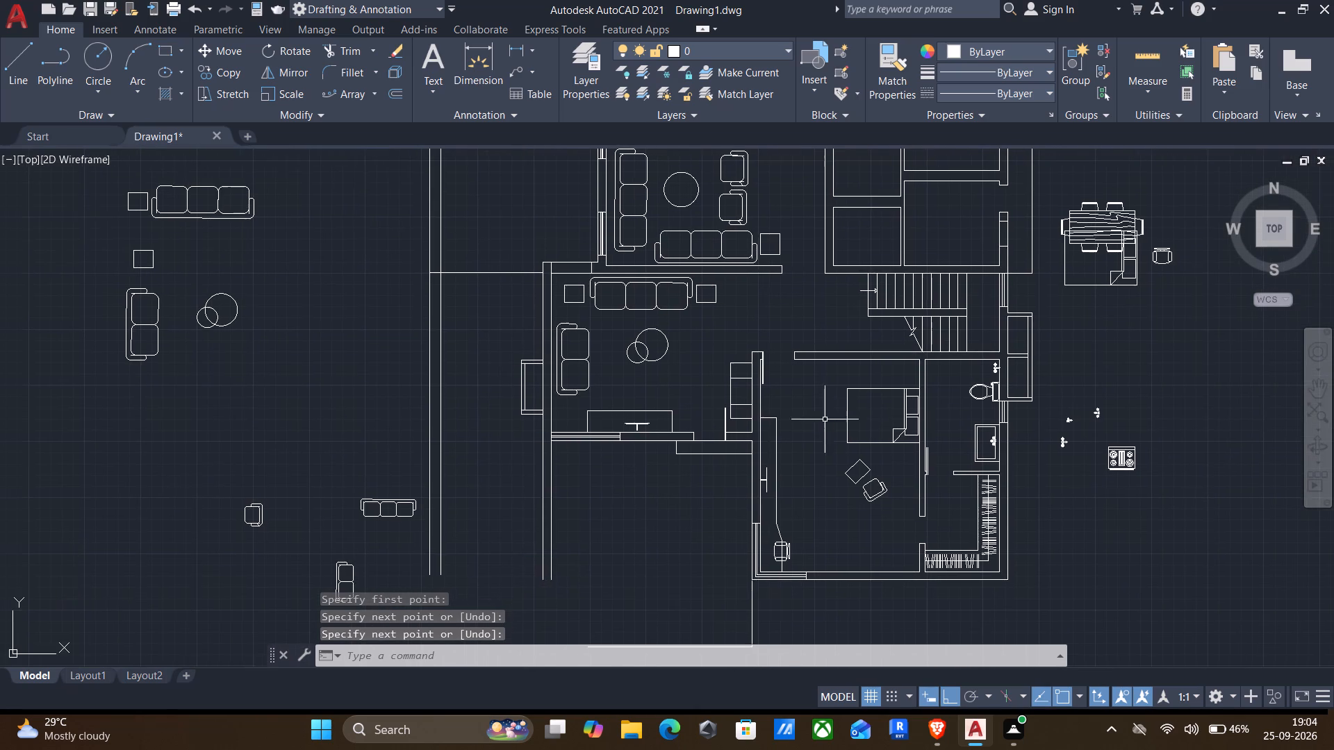
scroll(760, 499, up, 2)
click(739, 397)
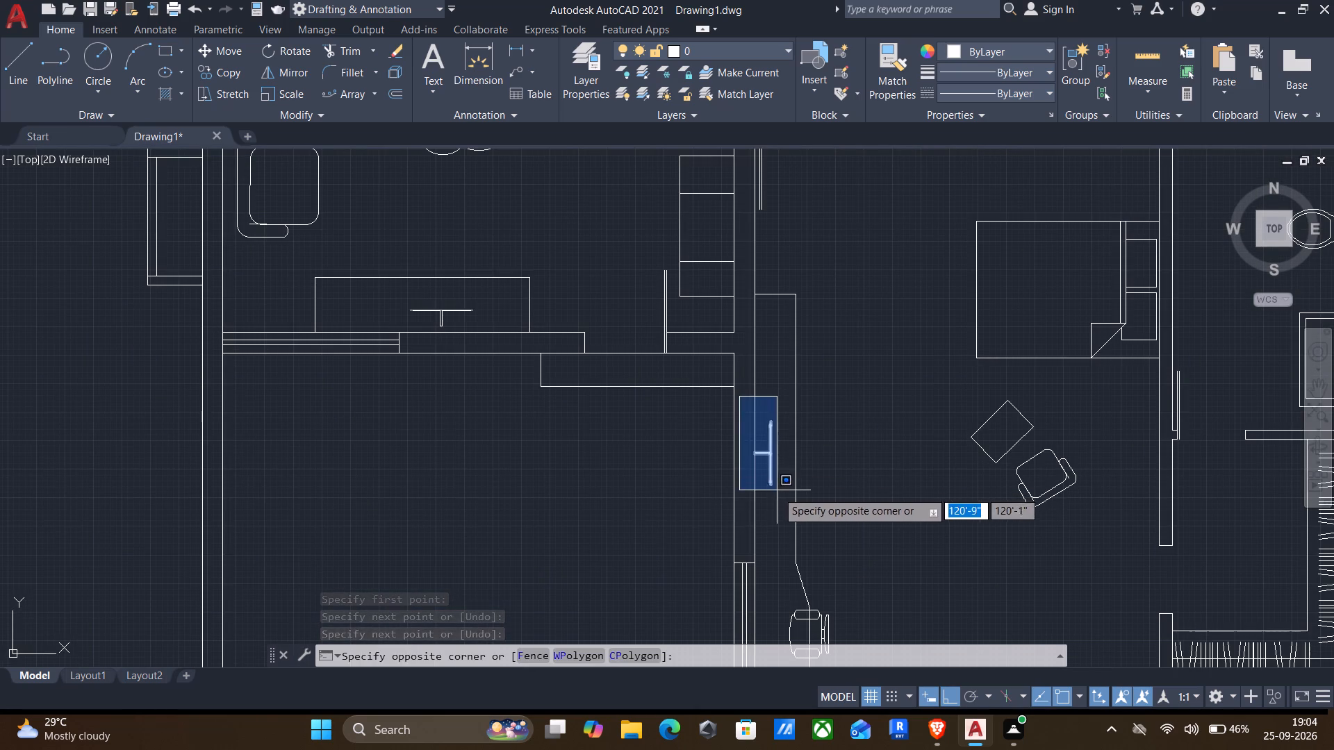
click(779, 496)
key(v)
key(BackSpace)
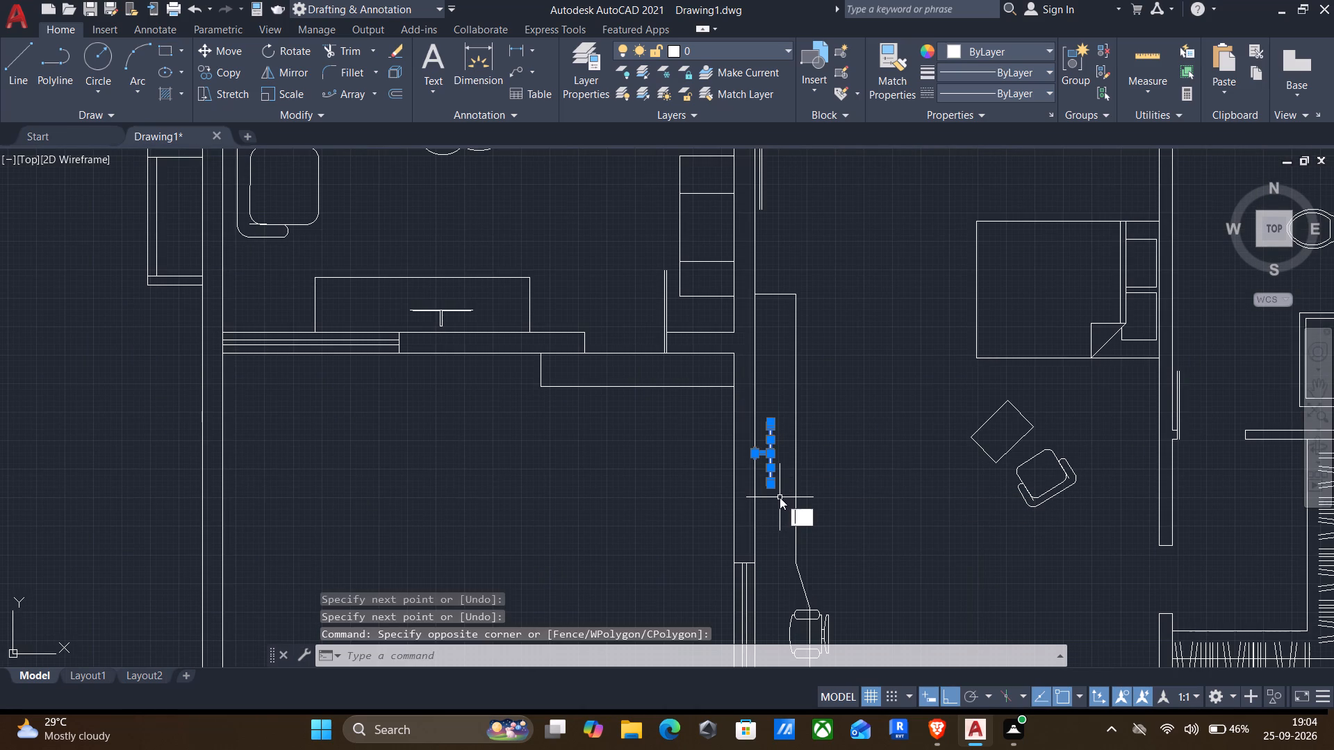
key(c)
key(o)
key(Return)
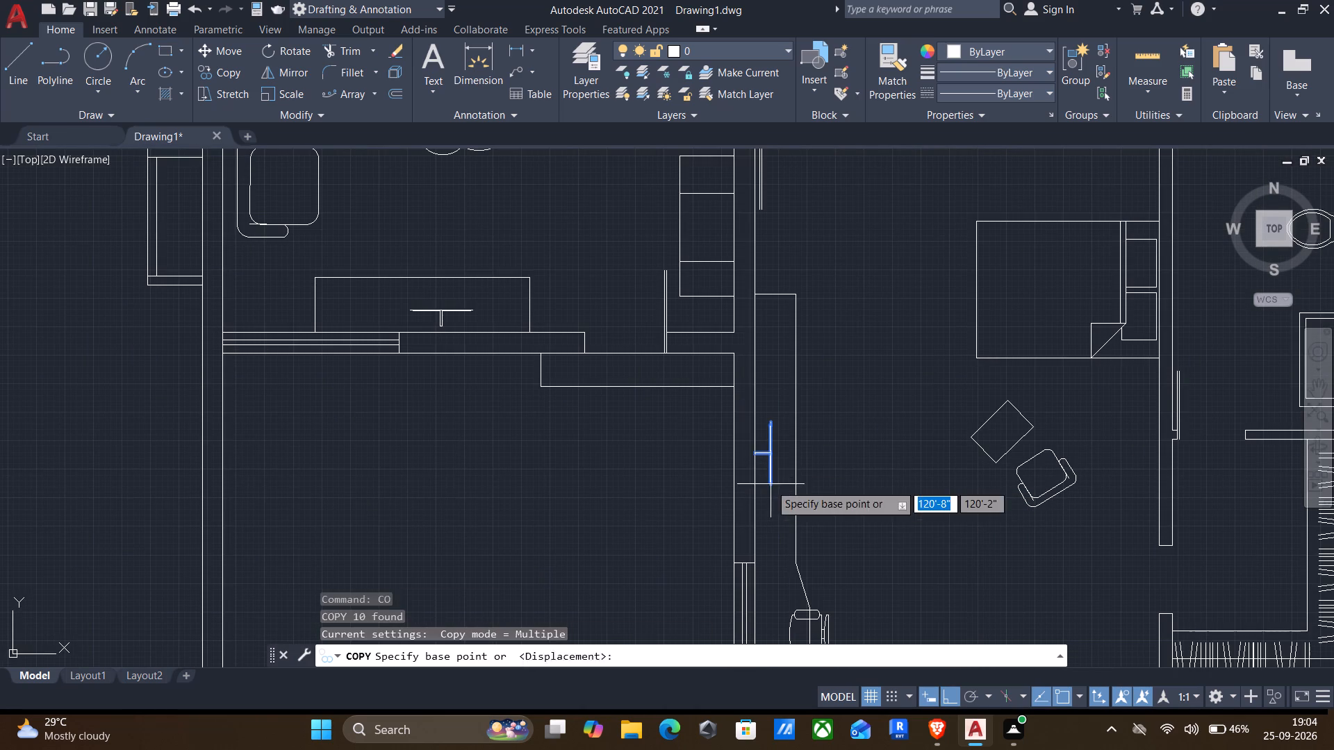
click(748, 451)
scroll(734, 459, down, 2)
middle_drag(653, 487, 1052, 519)
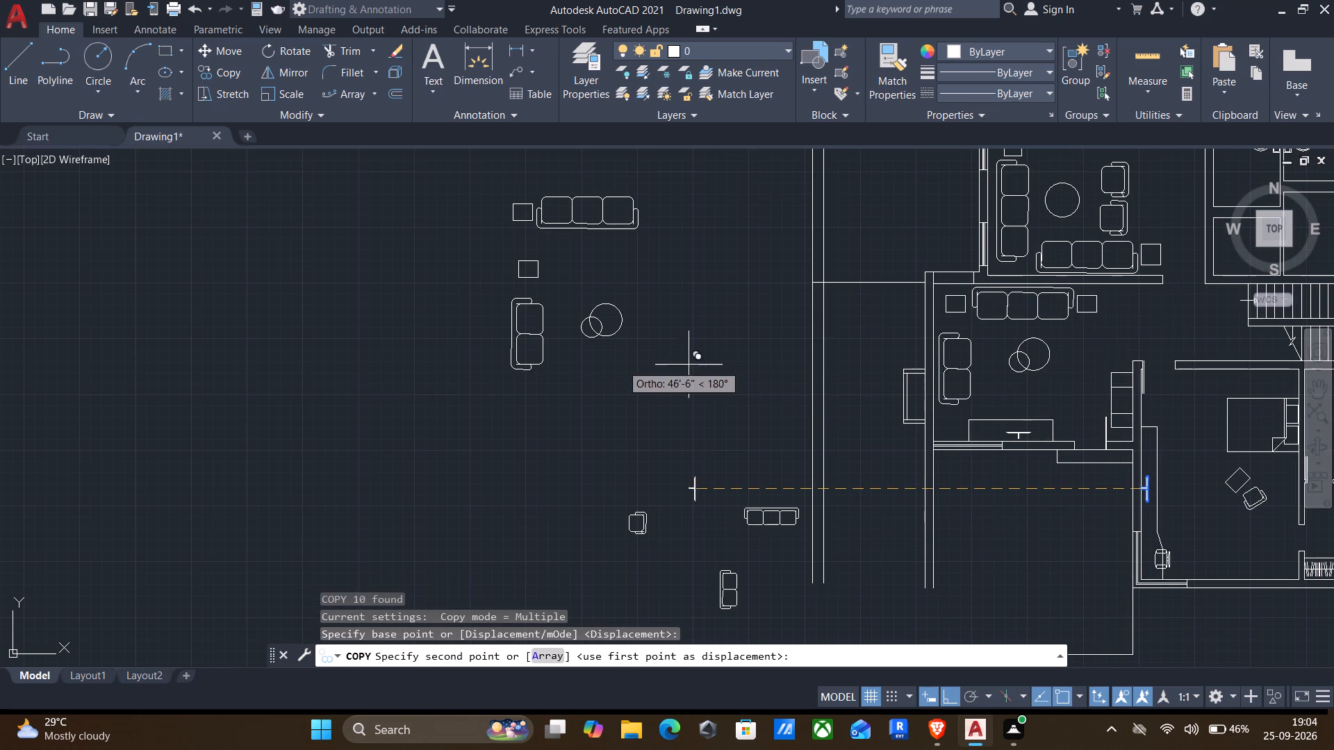
key(F8)
middle_drag(666, 354, 625, 527)
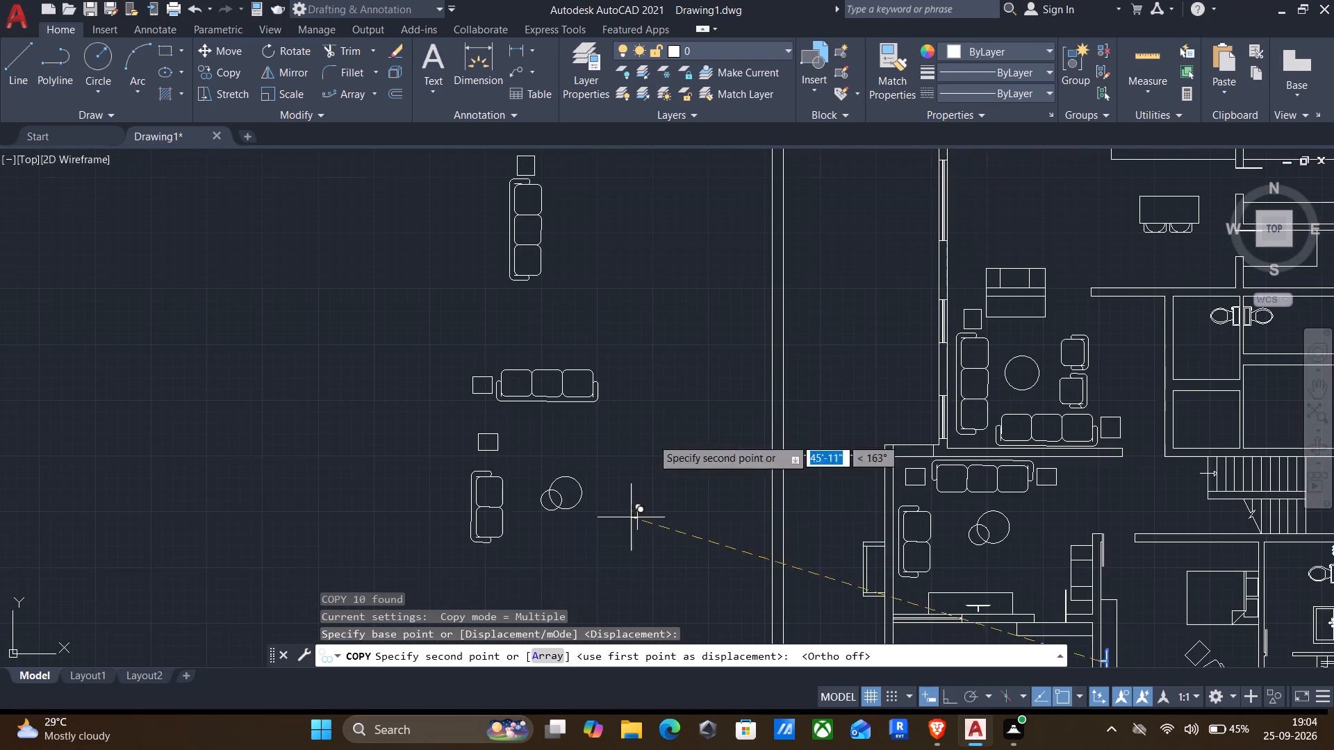
click(664, 301)
key(Escape)
Rotate the copied TV symbol by 270° so its stand points upward.
drag(613, 253, 624, 264)
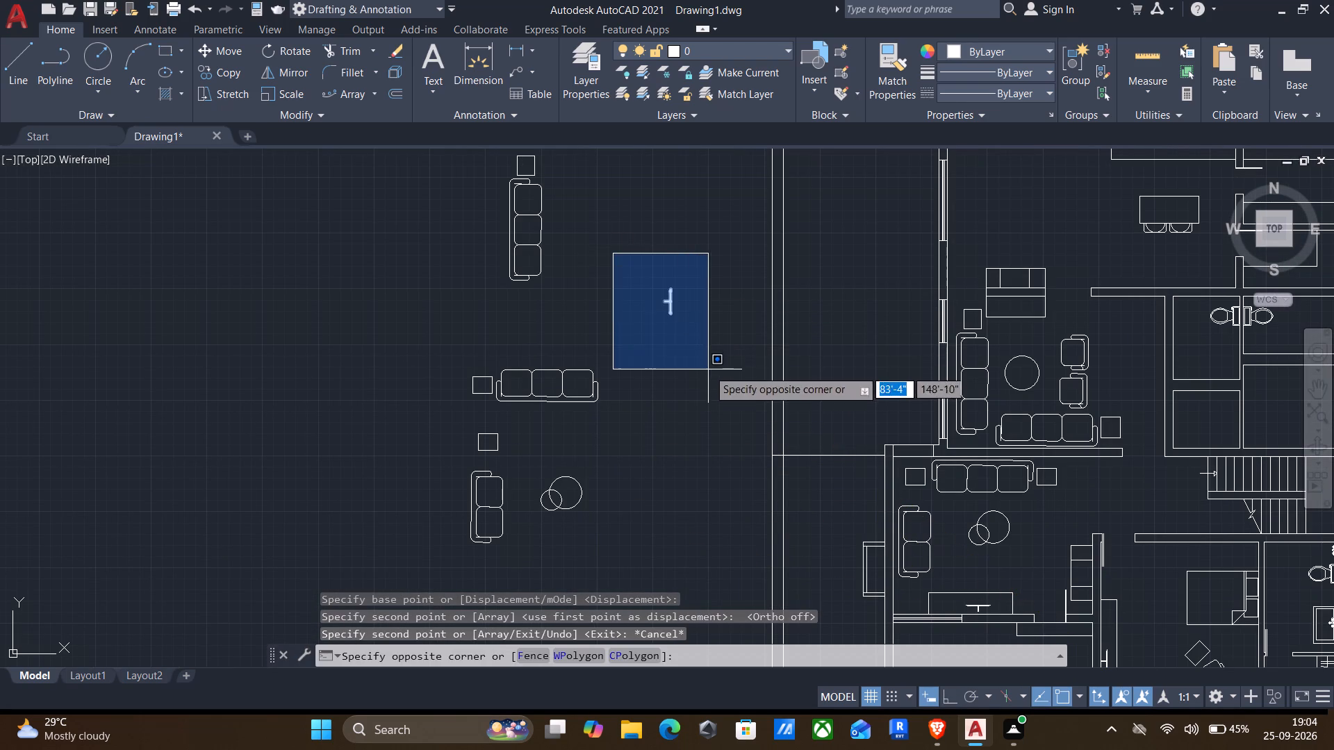
click(708, 372)
key(r)
key(o)
key(Return)
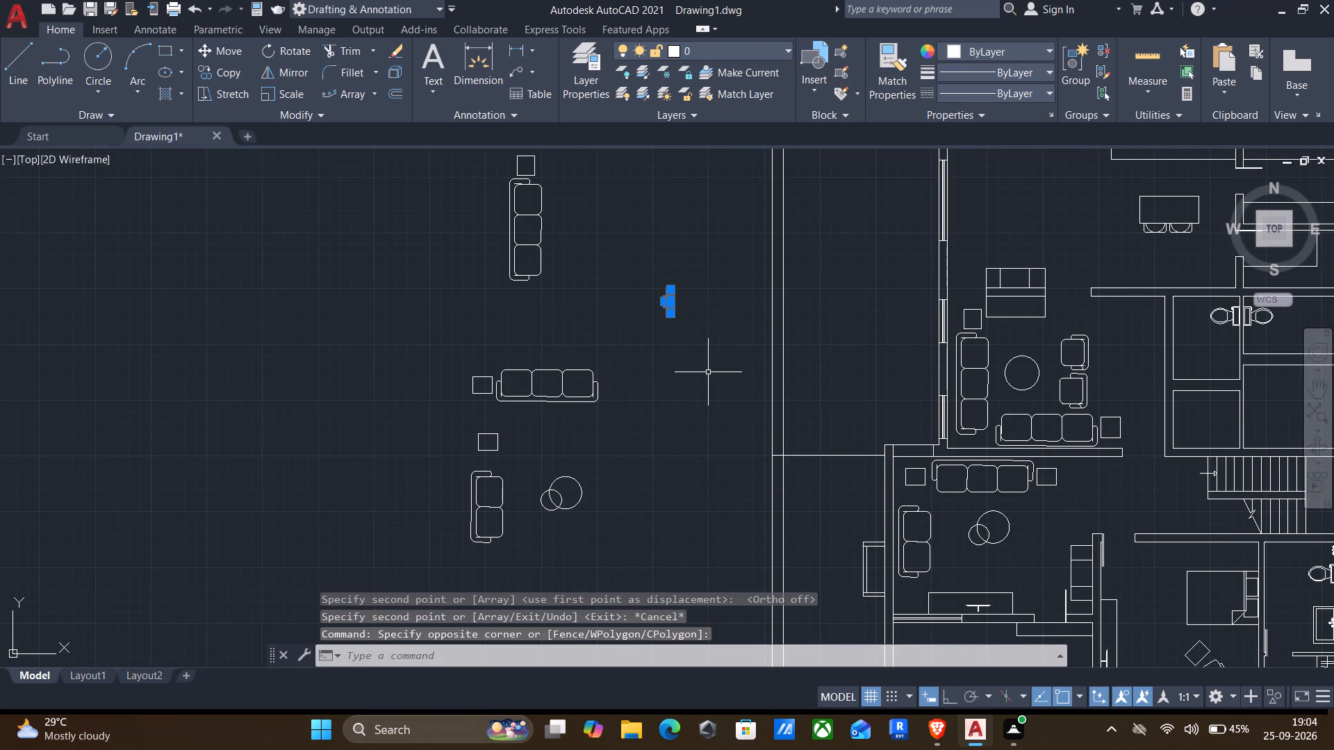
scroll(667, 311, up, 2)
click(648, 289)
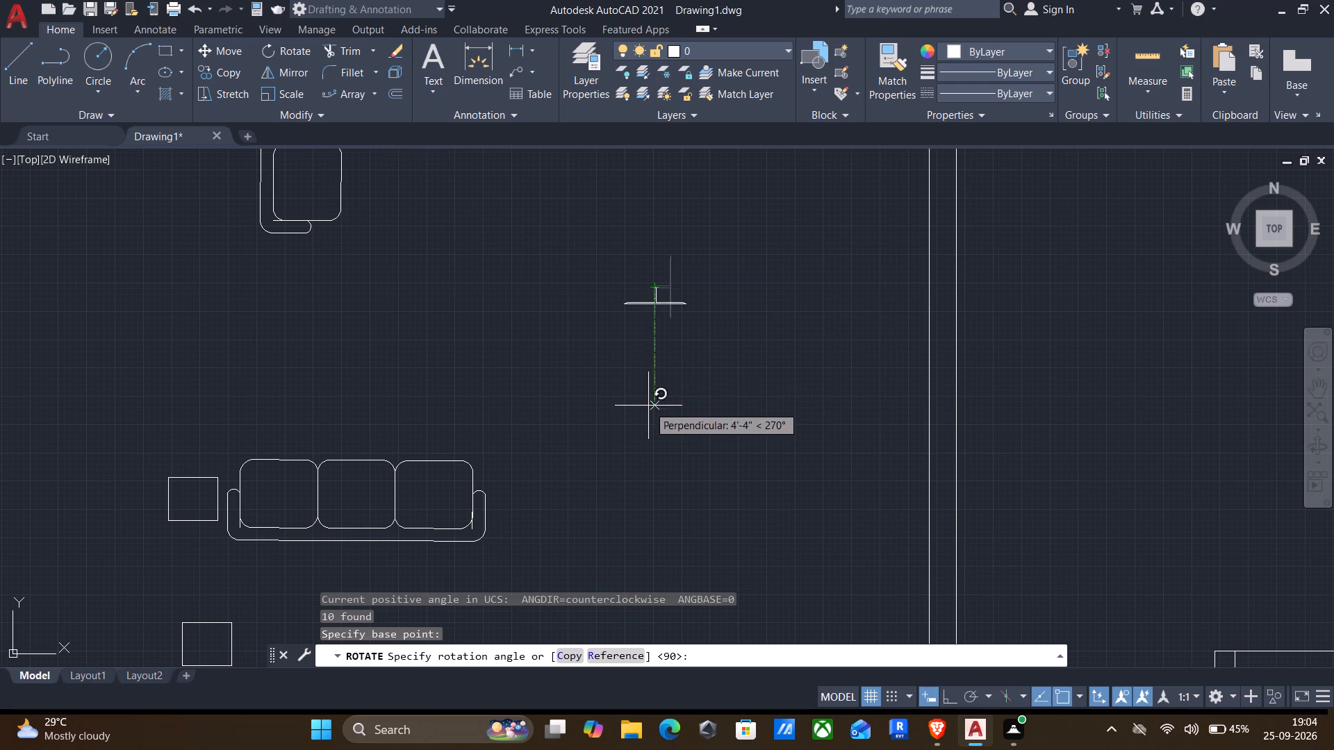
key(F8)
click(627, 478)
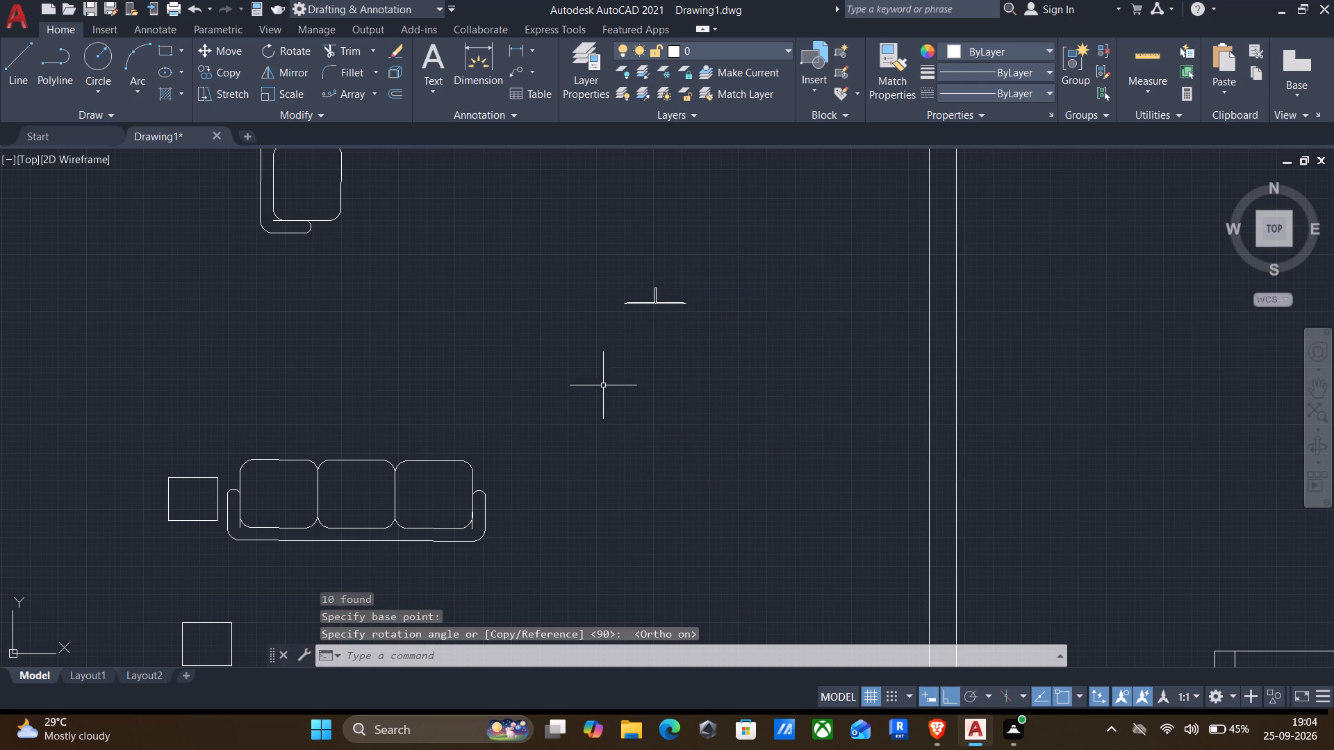
Move the rotated TV symbol so its stand meets the middle of the wall segment's lower edge, inside the unit outline.
click(538, 205)
click(799, 412)
key(m)
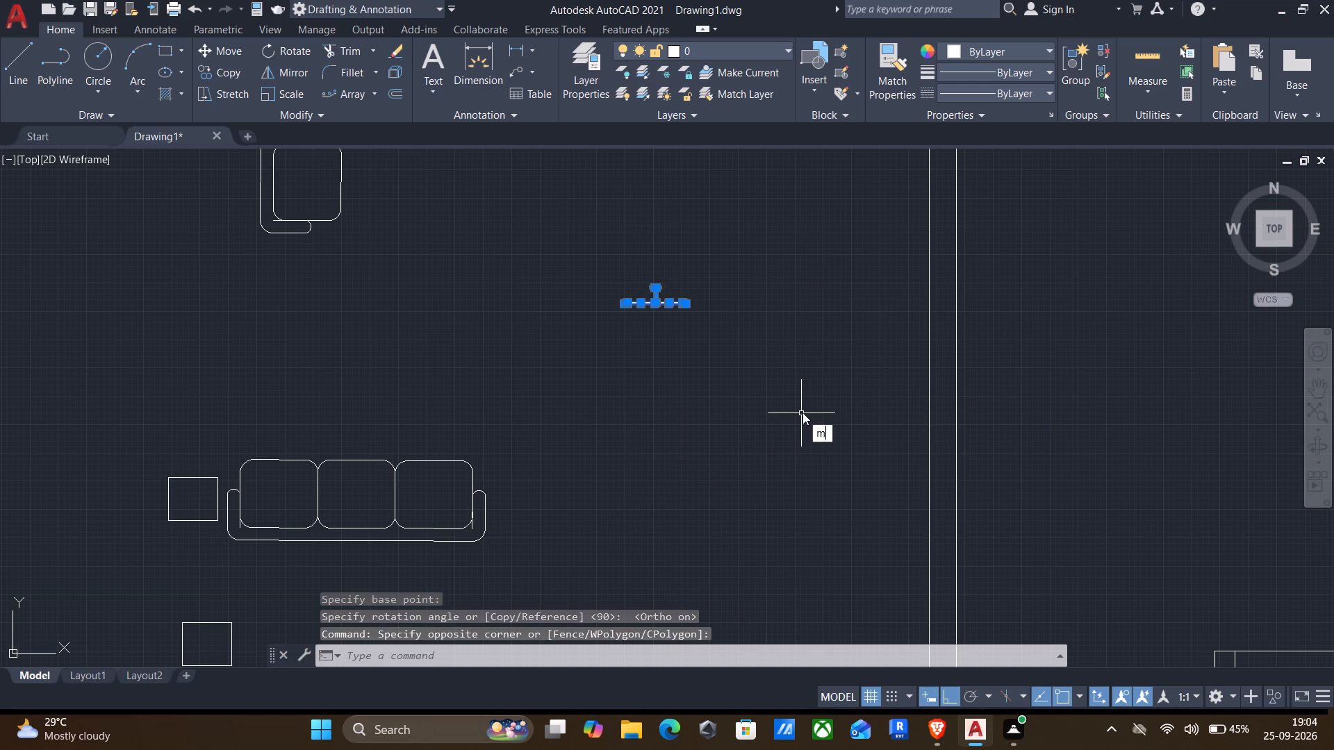
key(Return)
scroll(594, 283, up, 3)
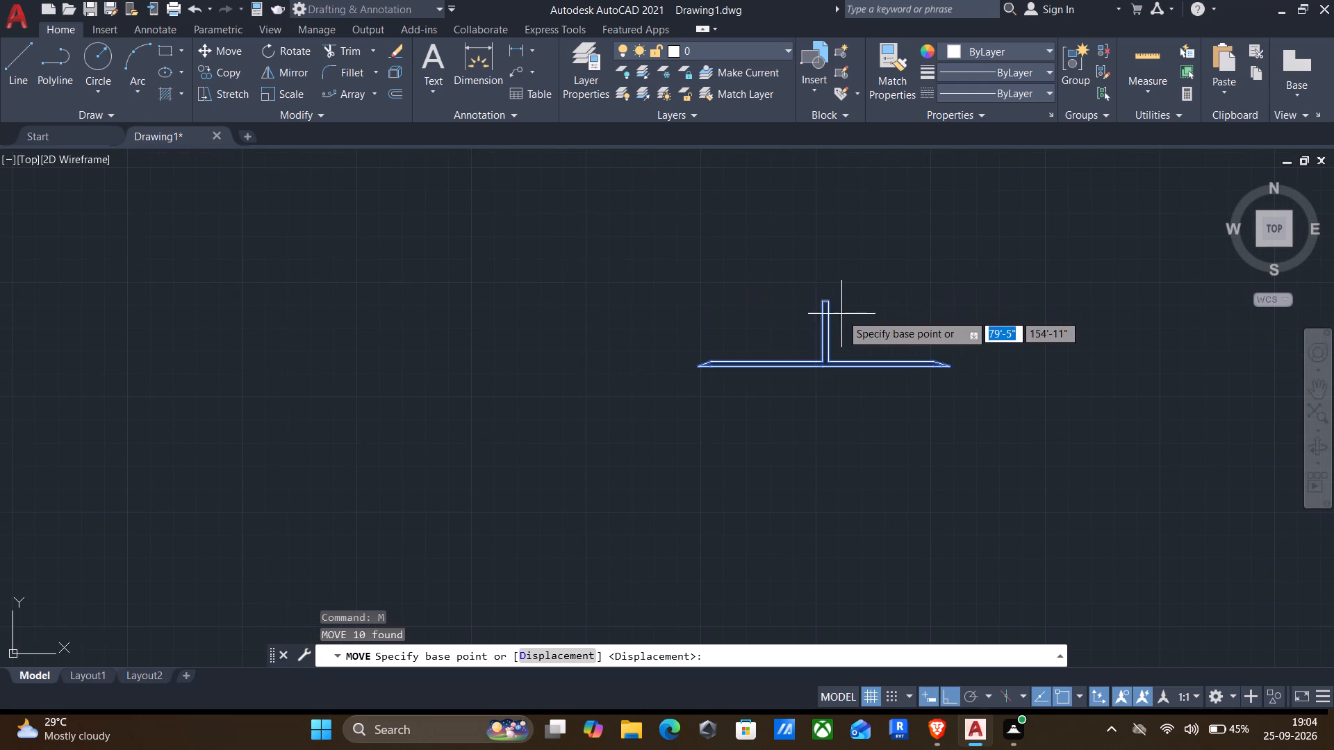
click(825, 302)
key(F8)
scroll(919, 396, down, 1)
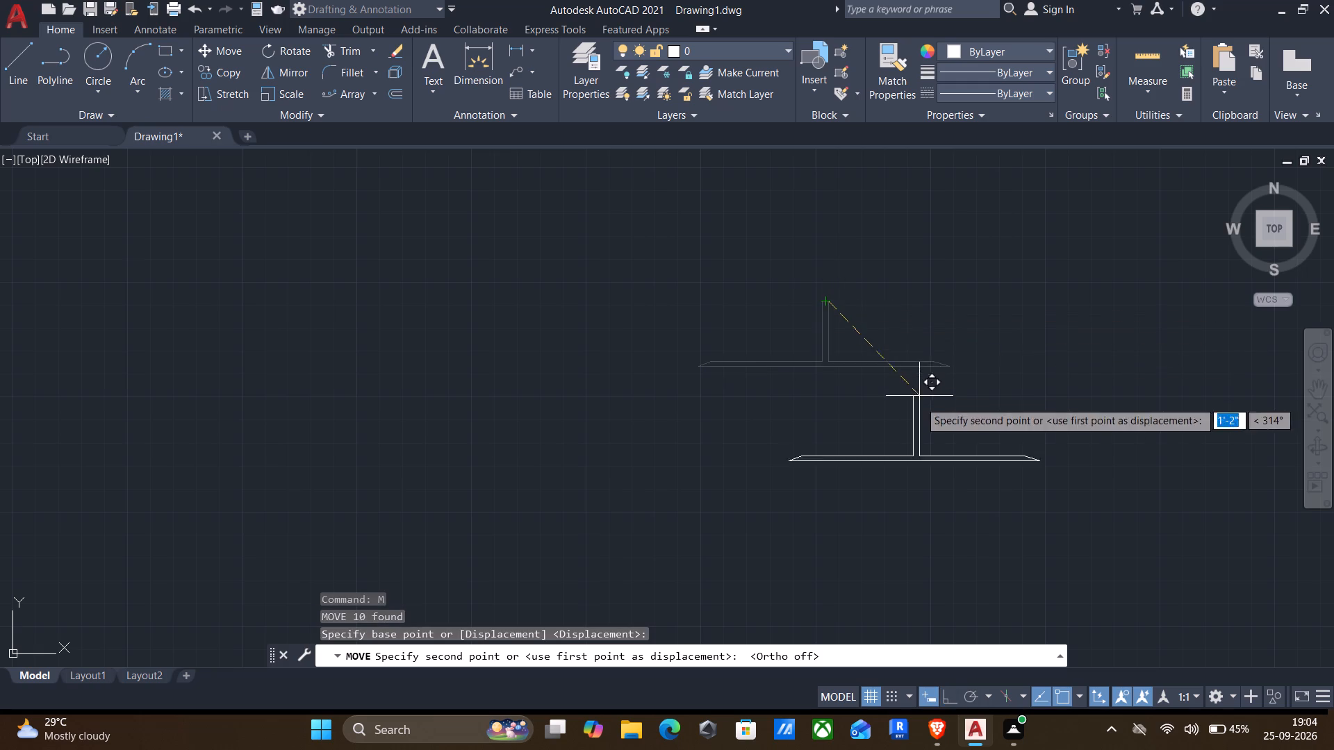
middle_drag(866, 407, 169, 240)
scroll(951, 518, down, 2)
middle_drag(956, 522, 98, 170)
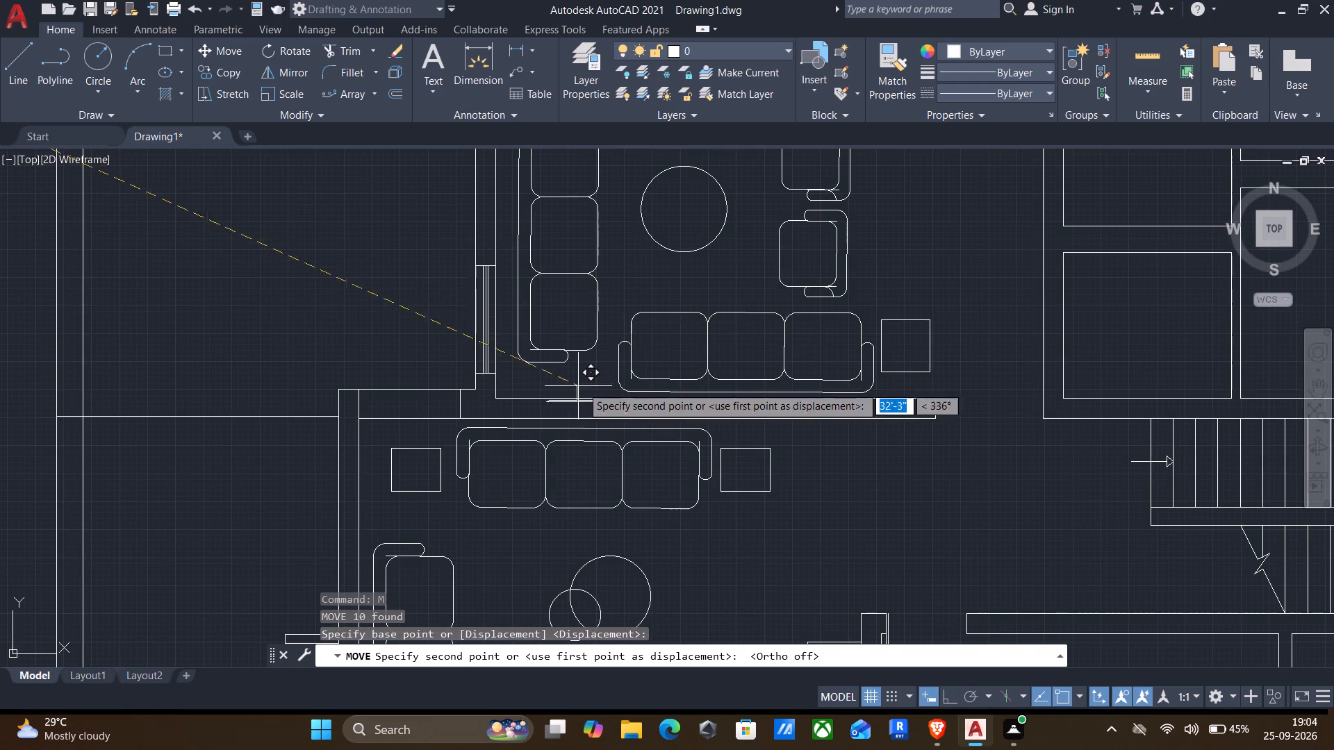
middle_drag(651, 390, 641, 702)
scroll(682, 357, up, 2)
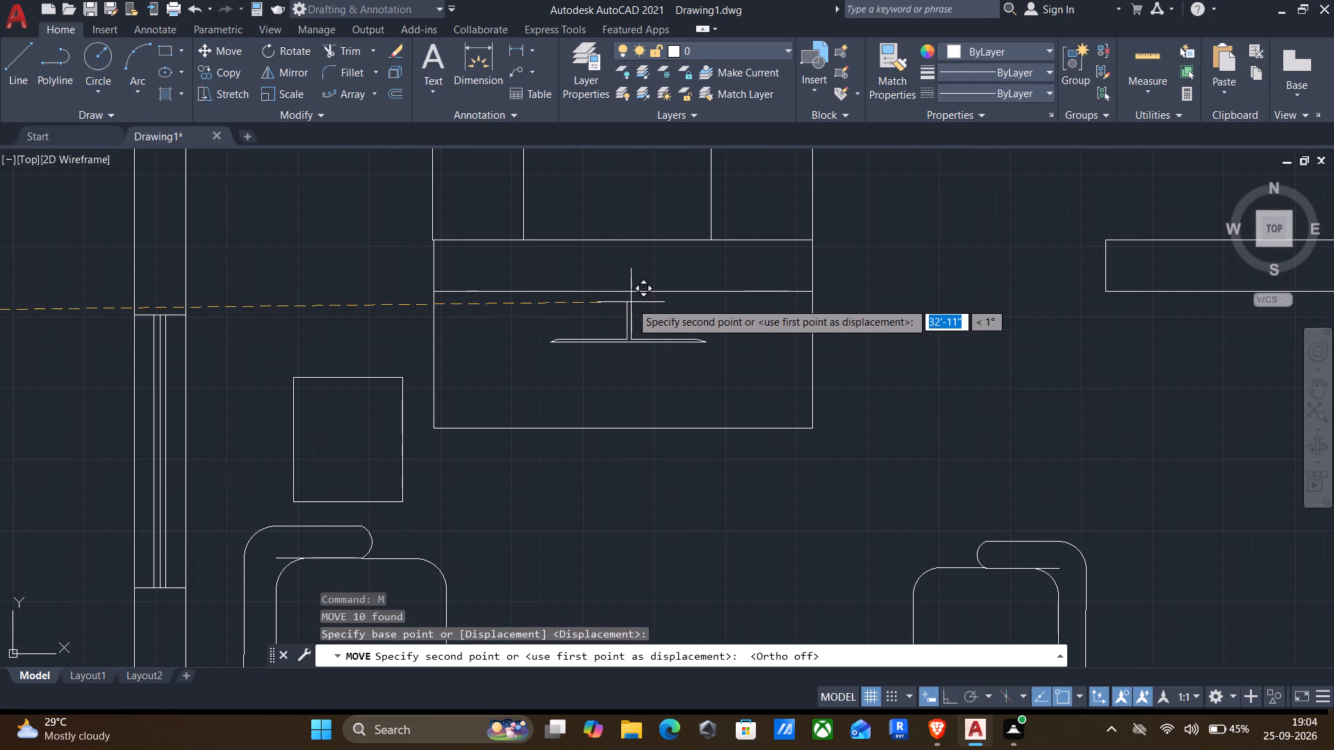
click(631, 297)
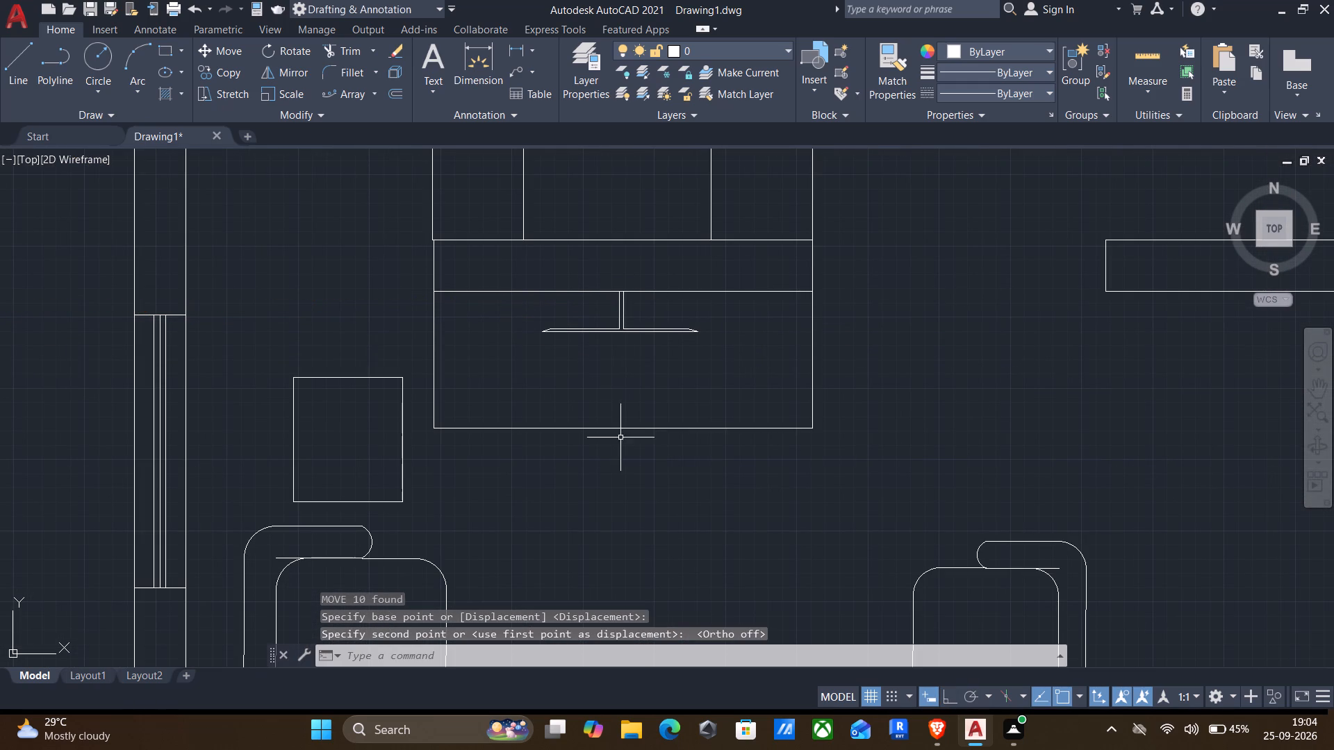
Draw a horizontal line between the unit outline's sides, a little below the TV symbol.
key(l)
key(Return)
click(435, 367)
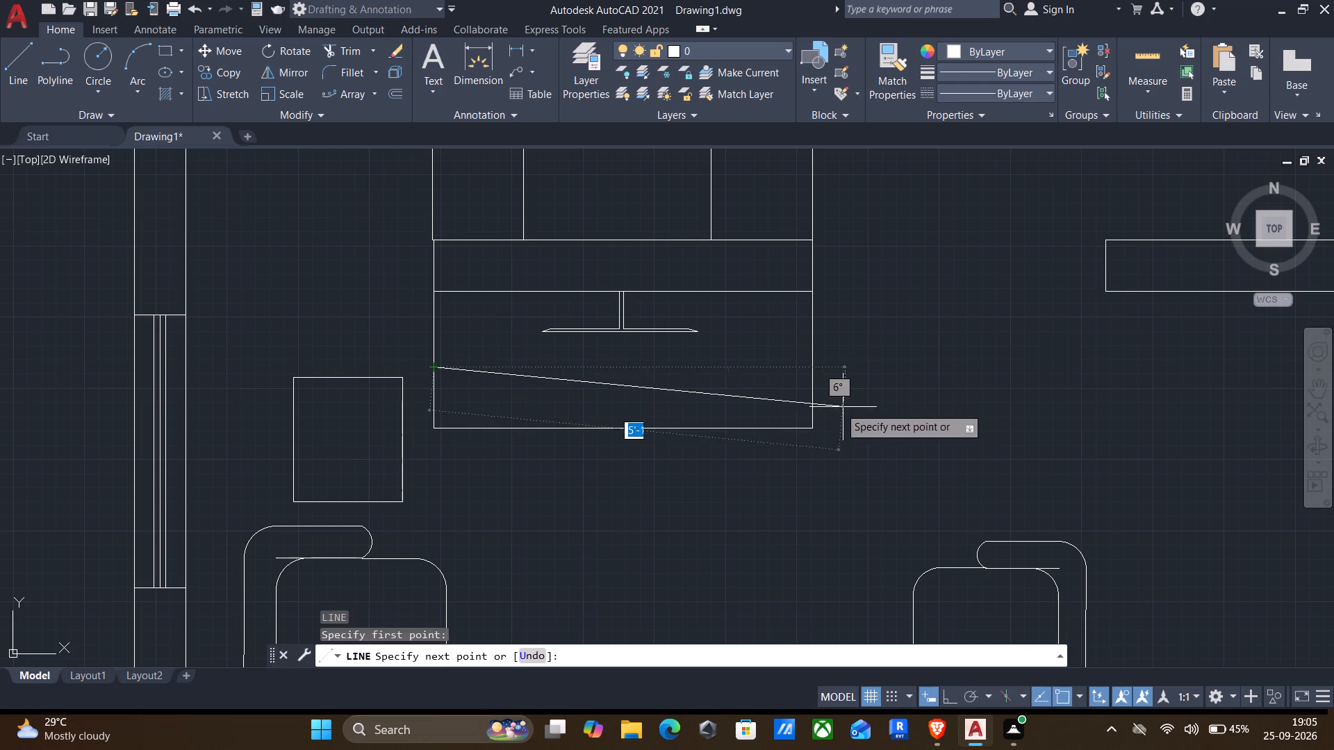
click(814, 366)
key(Return)
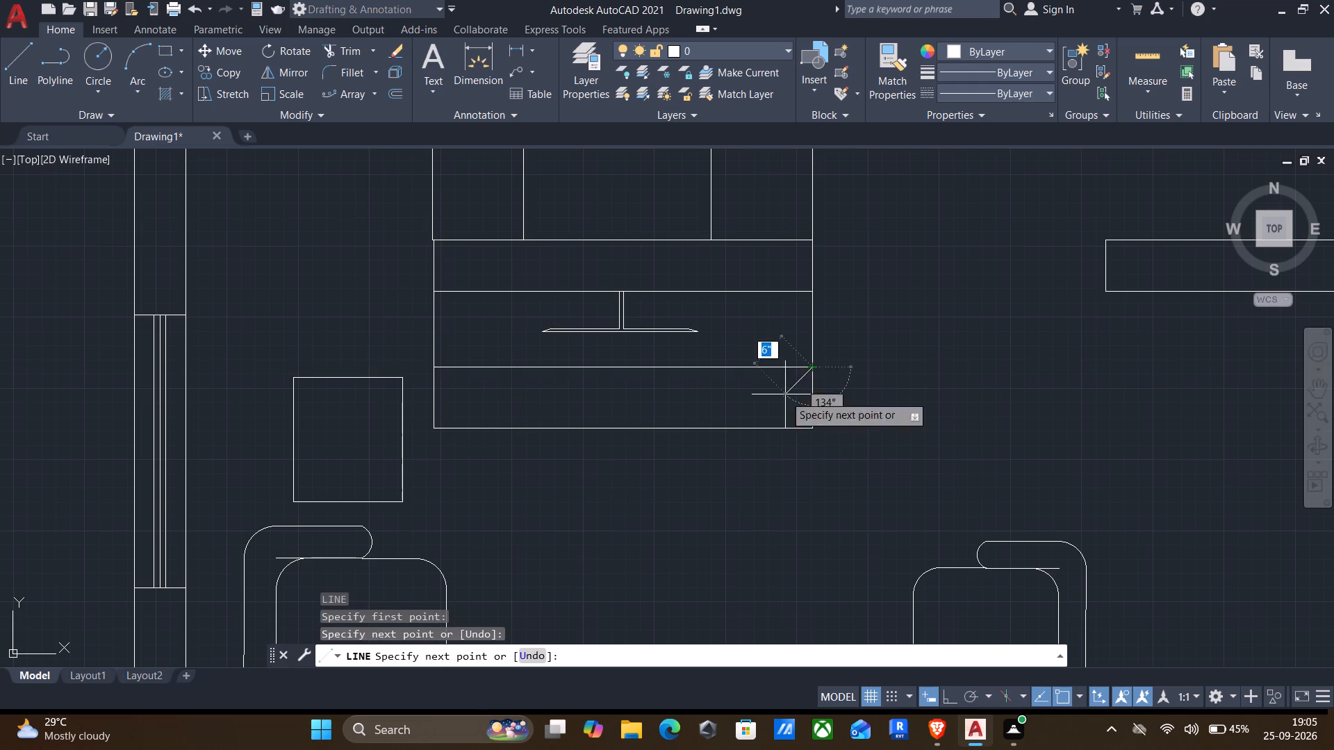
Erase the unit outline's old bottom line and trim both side lines below the new horizontal line.
drag(747, 467, 741, 458)
click(702, 415)
key(Delete)
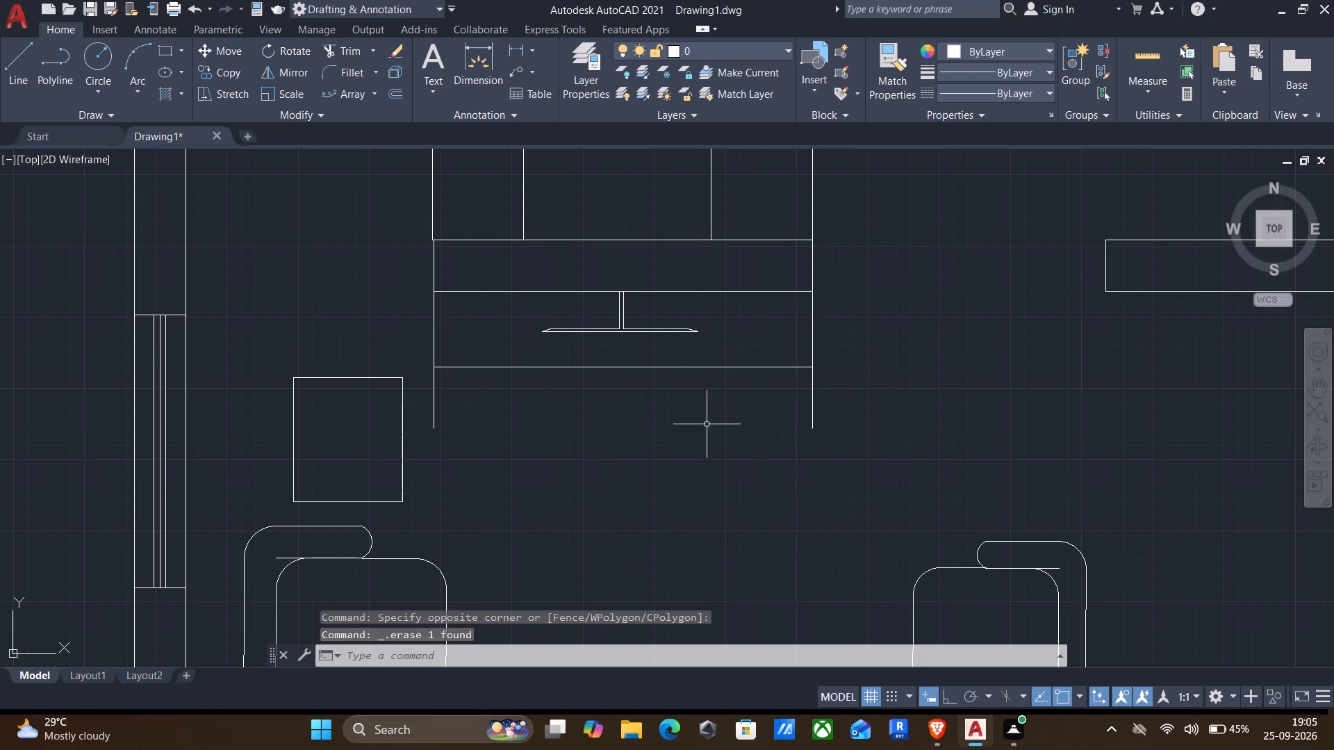
key(t)
key(r)
key(Return)
drag(761, 429, 912, 390)
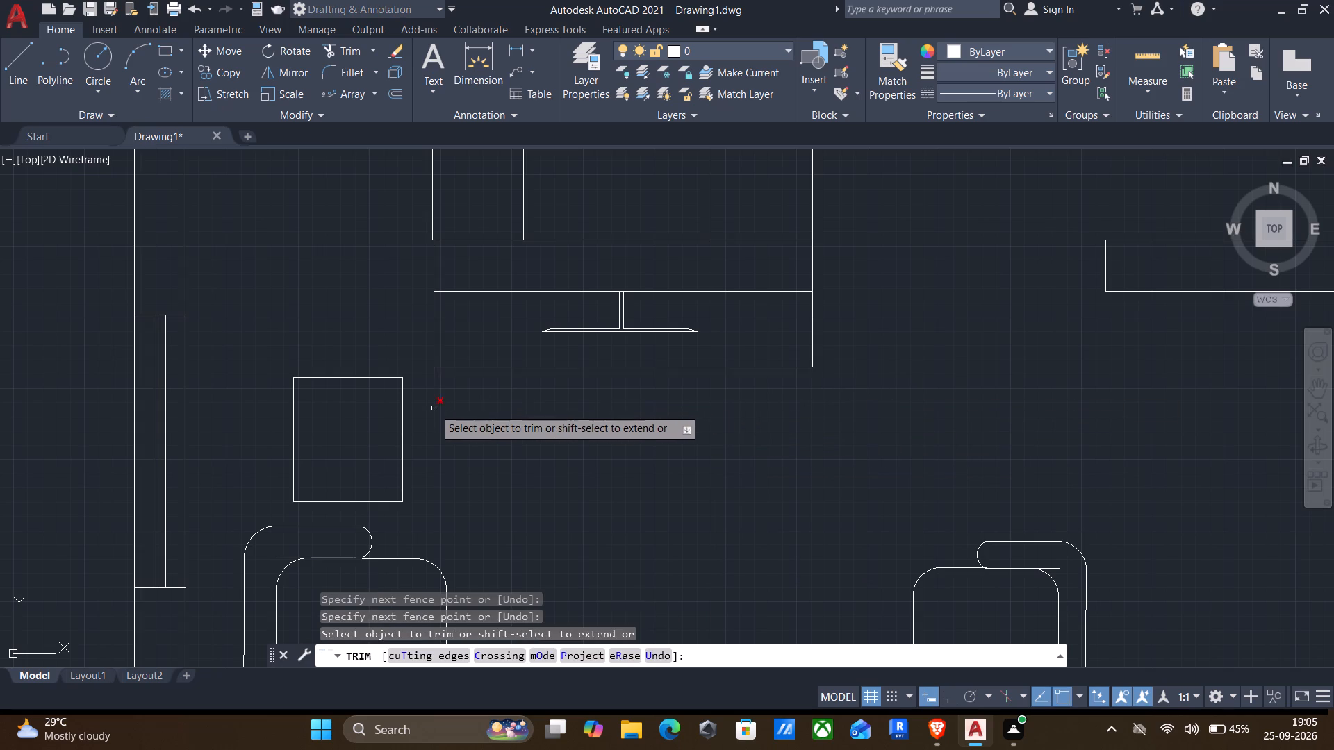
scroll(434, 408, up, 1)
click(432, 409)
scroll(475, 437, down, 3)
middle_drag(559, 493, 712, 457)
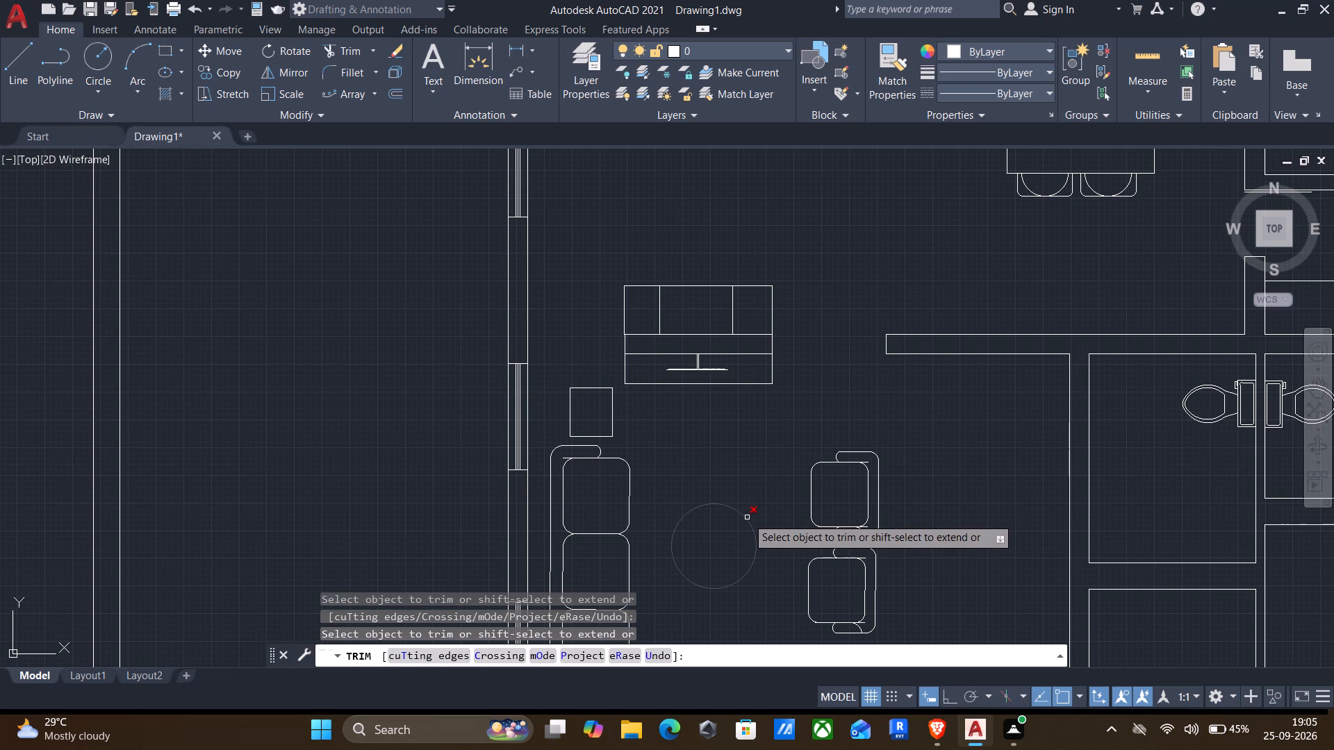
Draw a dining table rectangle about 8'-3" by 4'-7" in the large room, above the divided unit.
key(Escape)
middle_drag(797, 500, 773, 628)
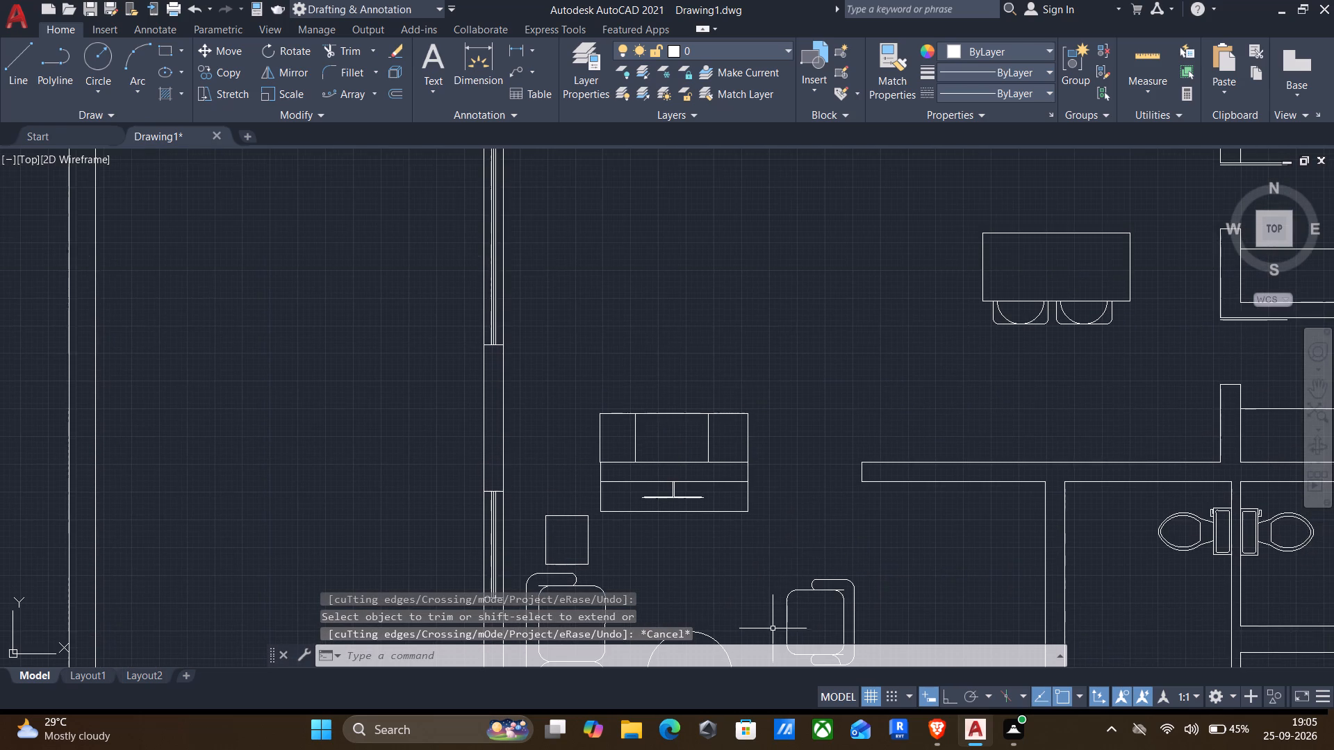
middle_drag(792, 453, 789, 595)
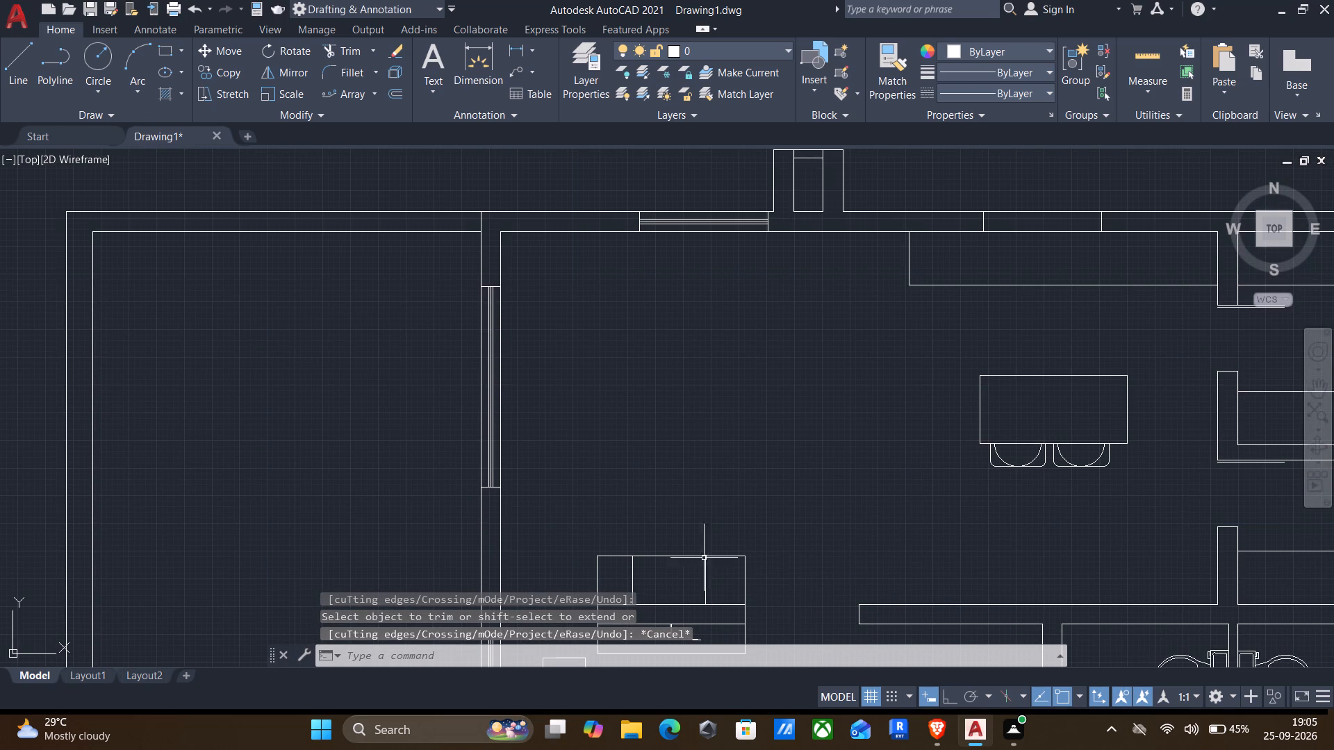
middle_drag(714, 499, 714, 522)
key(r)
text(ec)
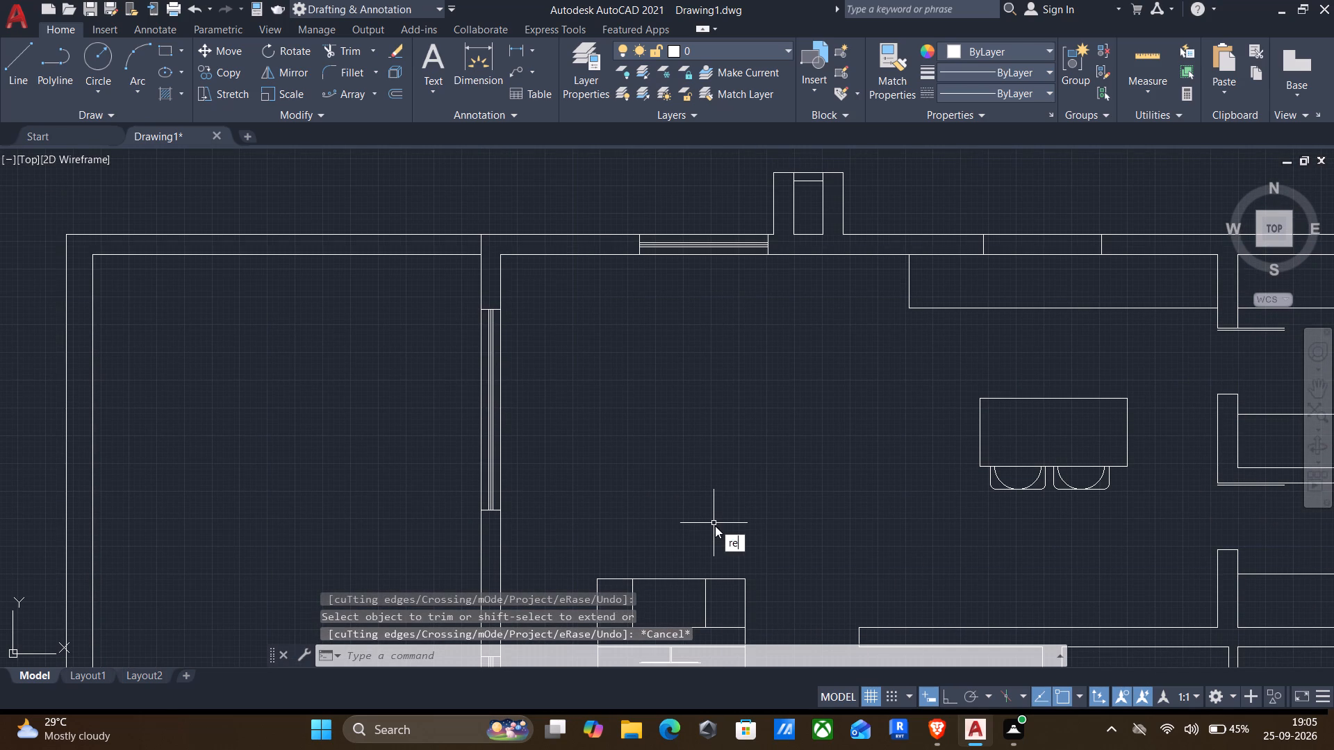
key(Return)
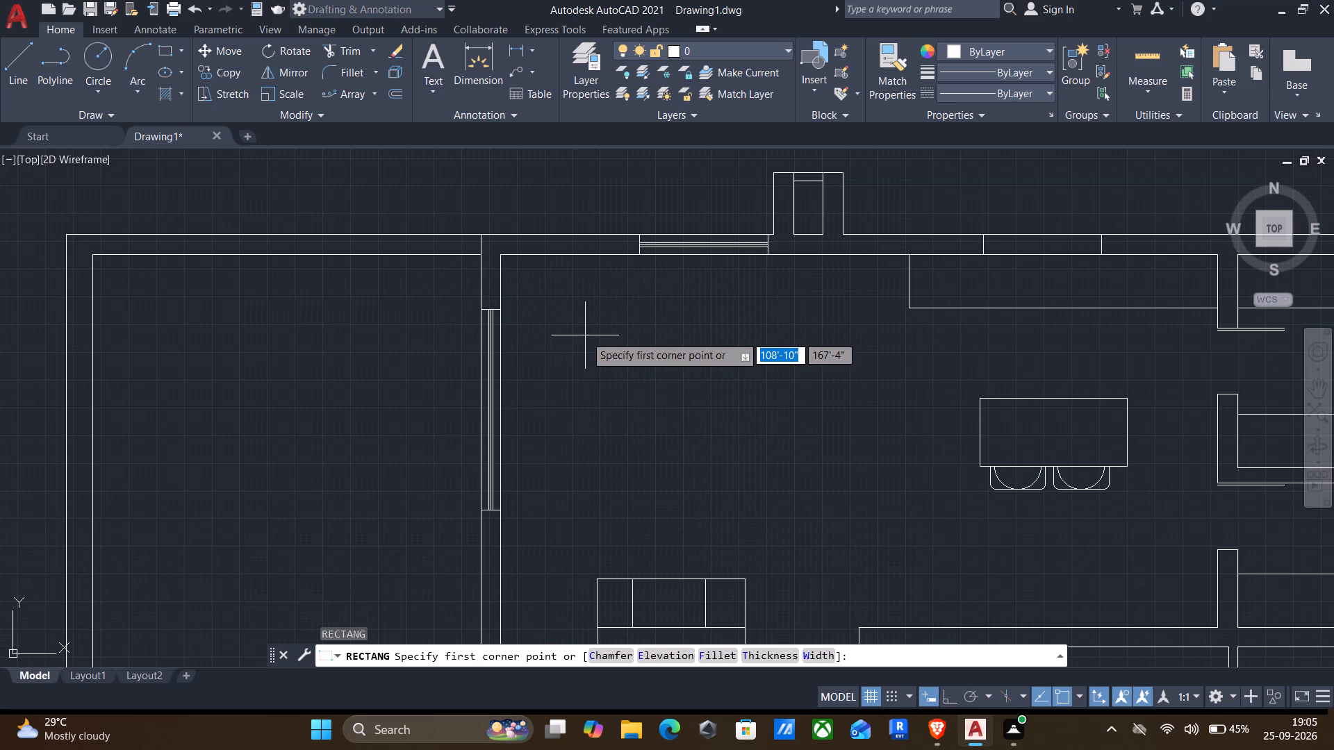
click(581, 334)
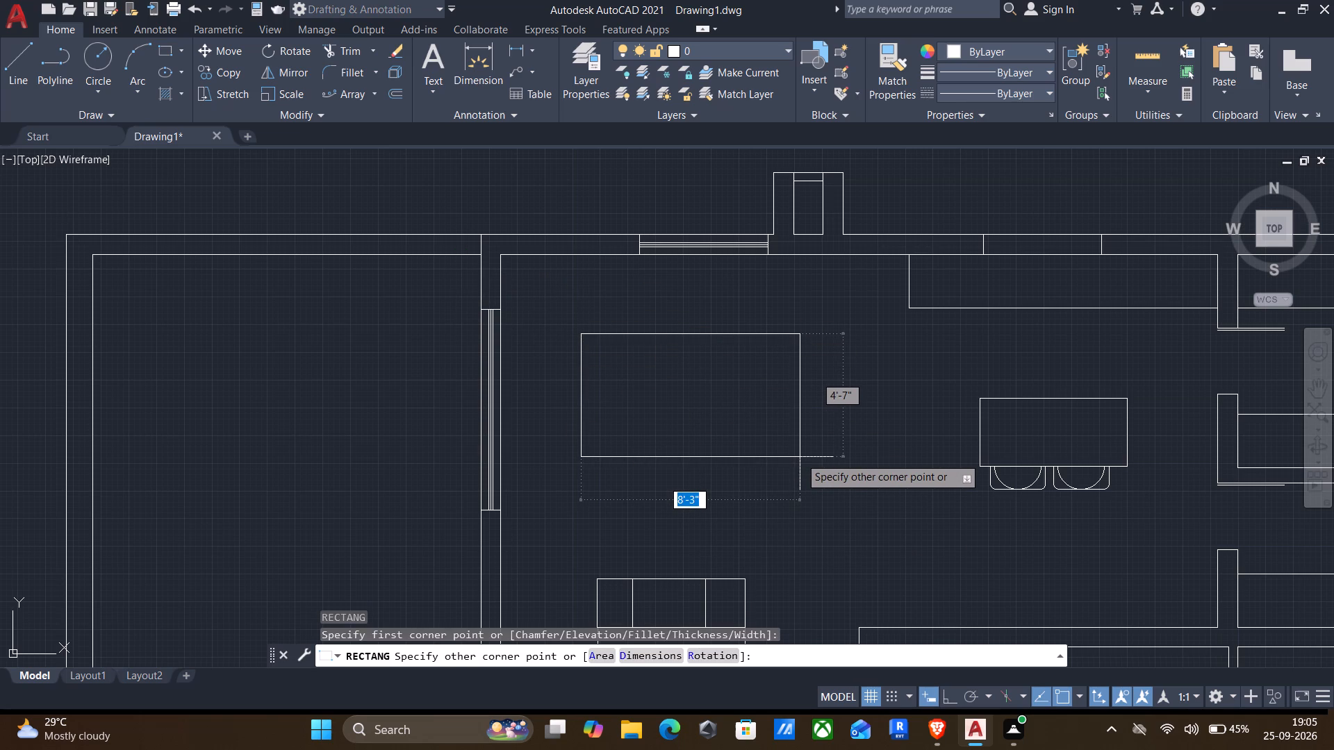
click(800, 457)
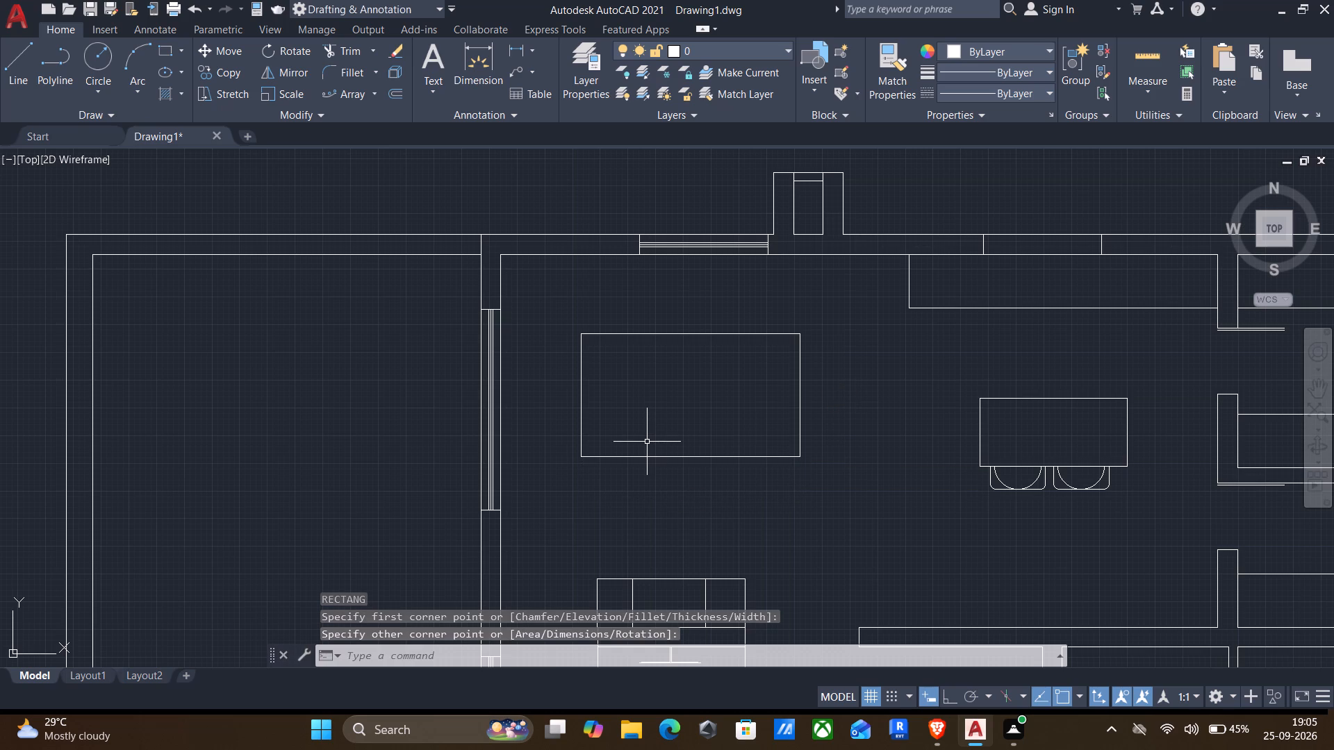
Draw a chair at the table's lower edge with a seat about 1'-11" by 1'-10" and a backrest about 2'-4" by 6".
text(rec)
key(Return)
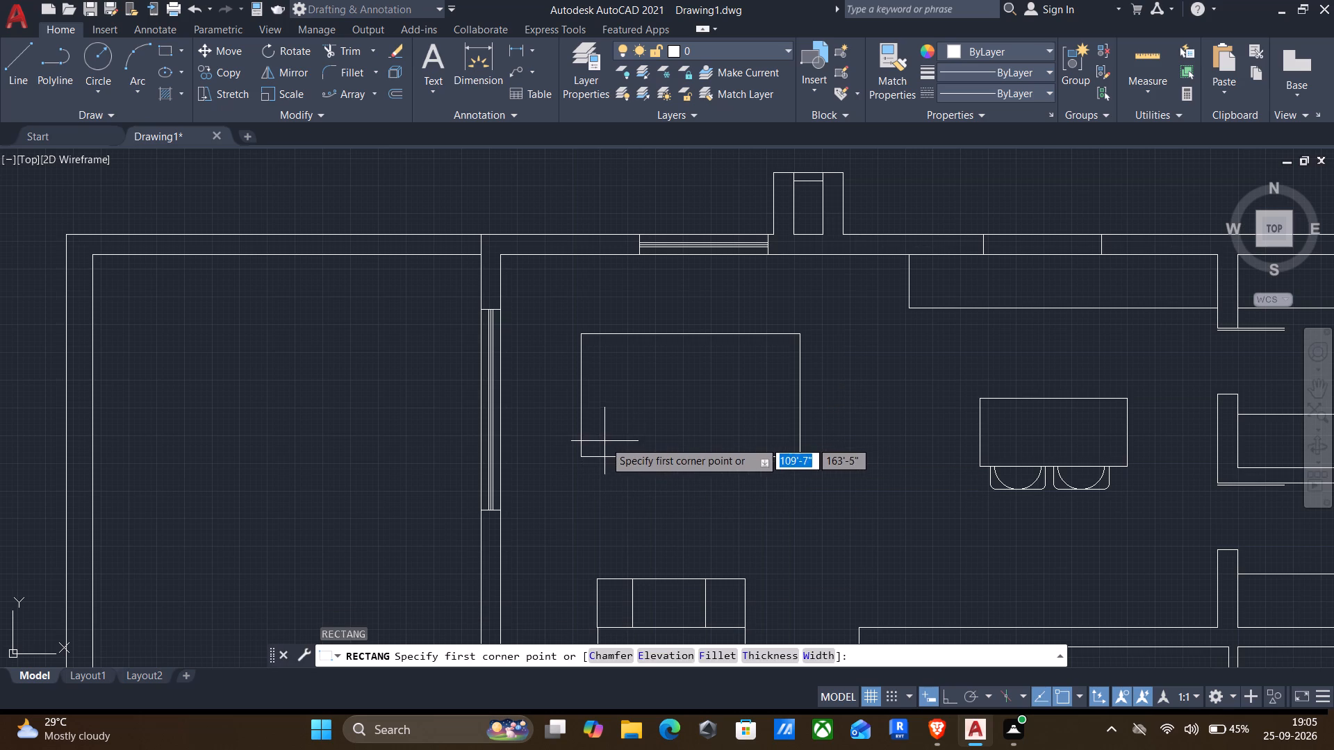
click(604, 442)
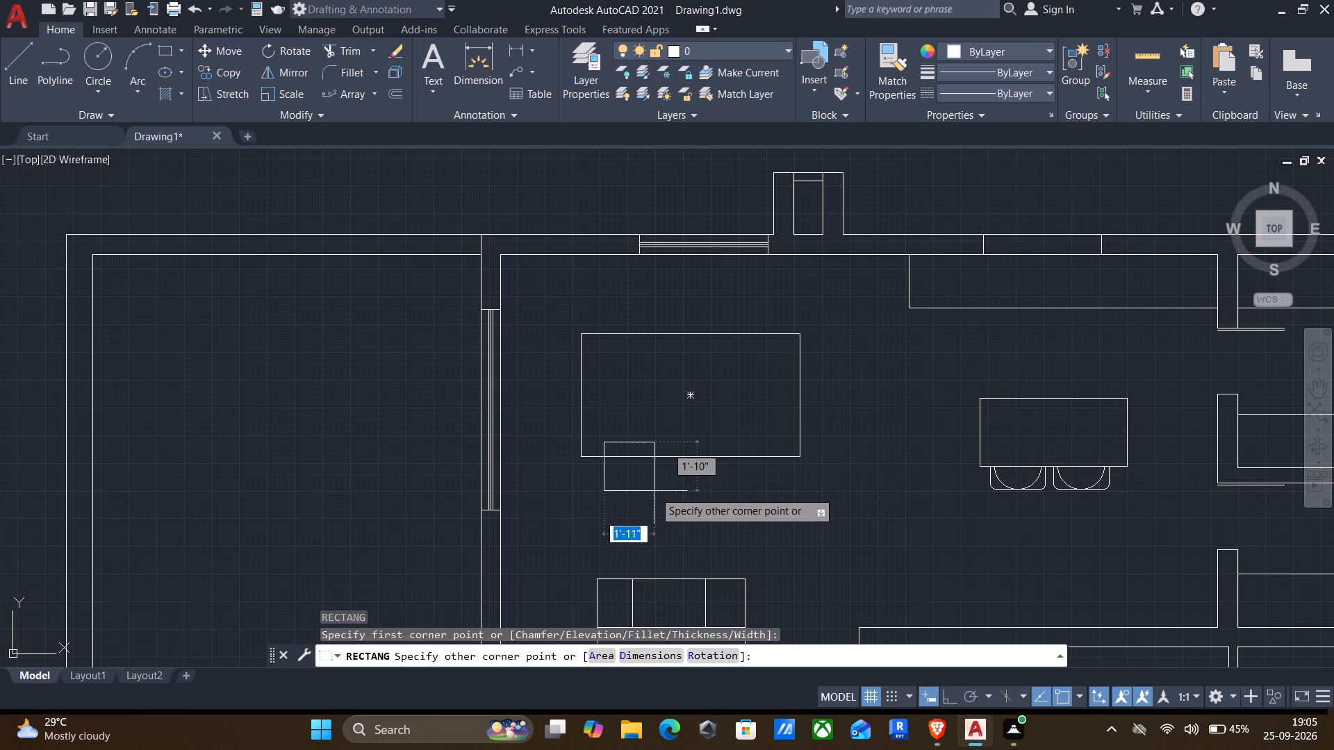
click(654, 491)
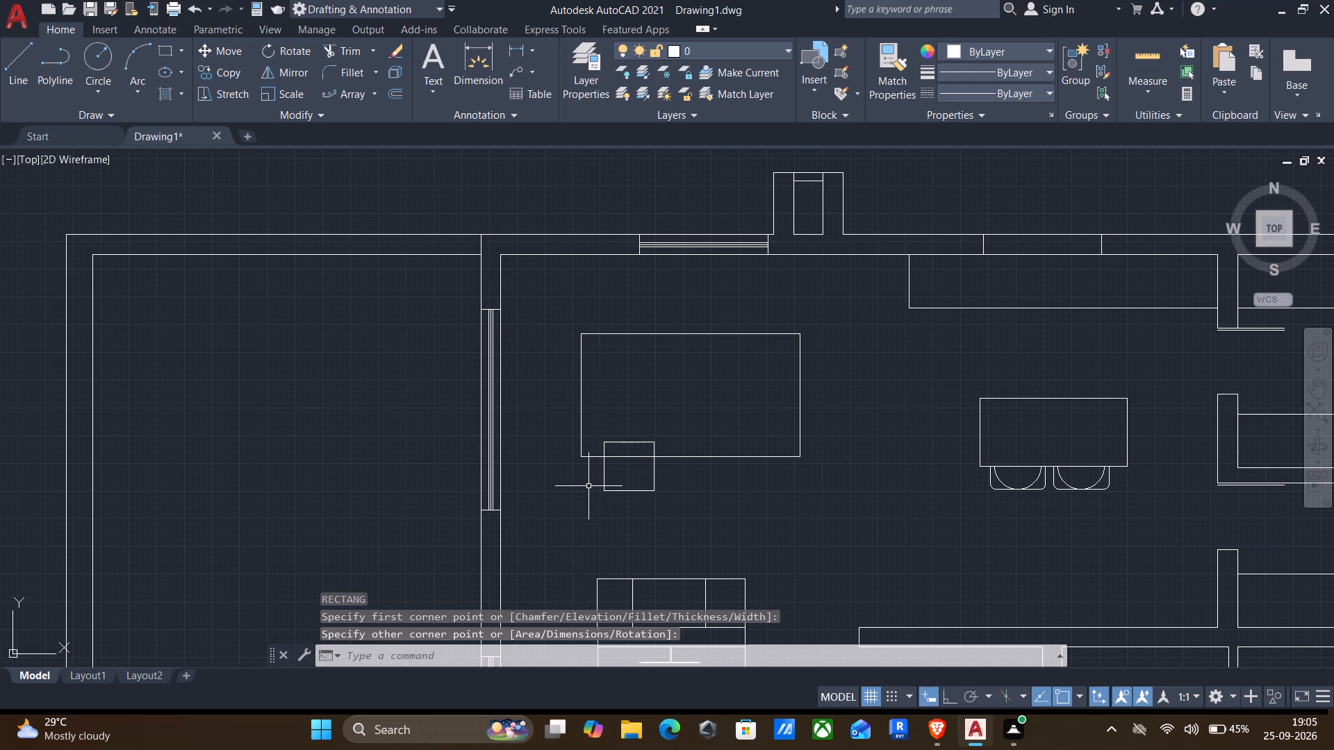
key(Return)
scroll(595, 483, up, 2)
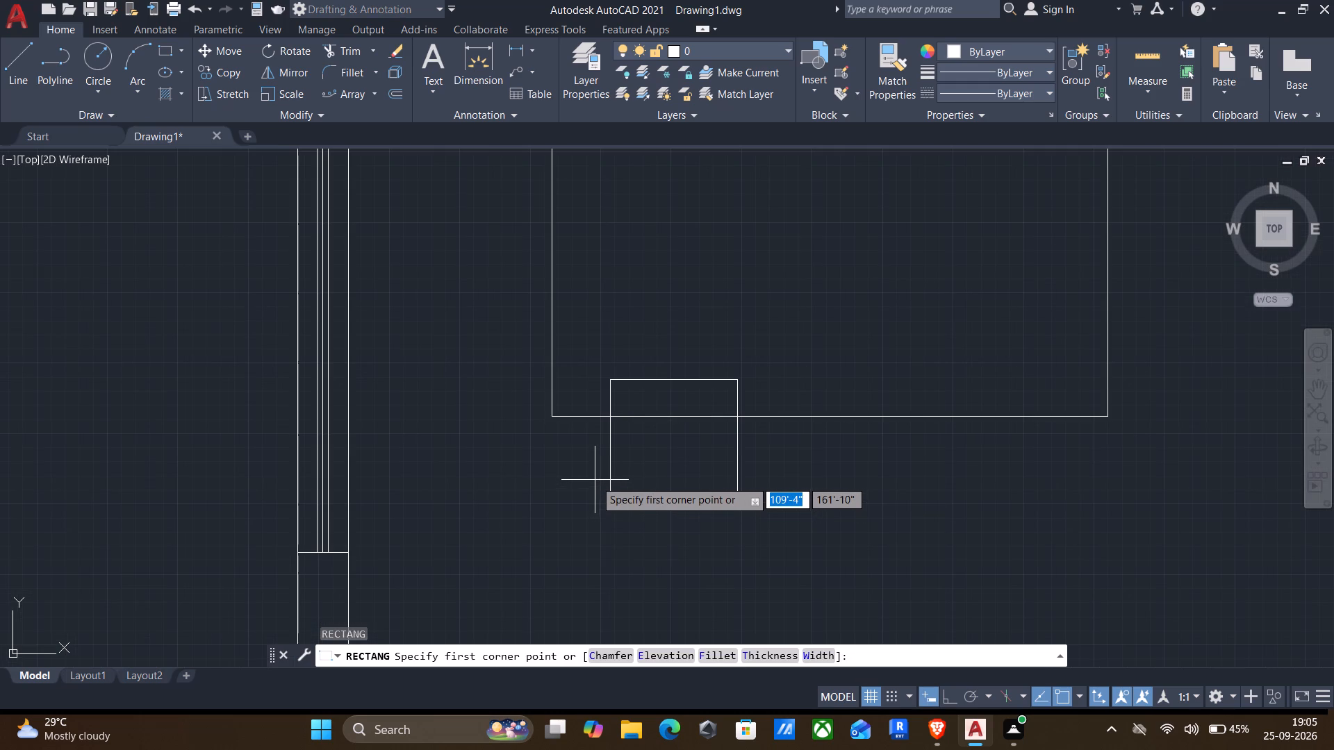
click(591, 485)
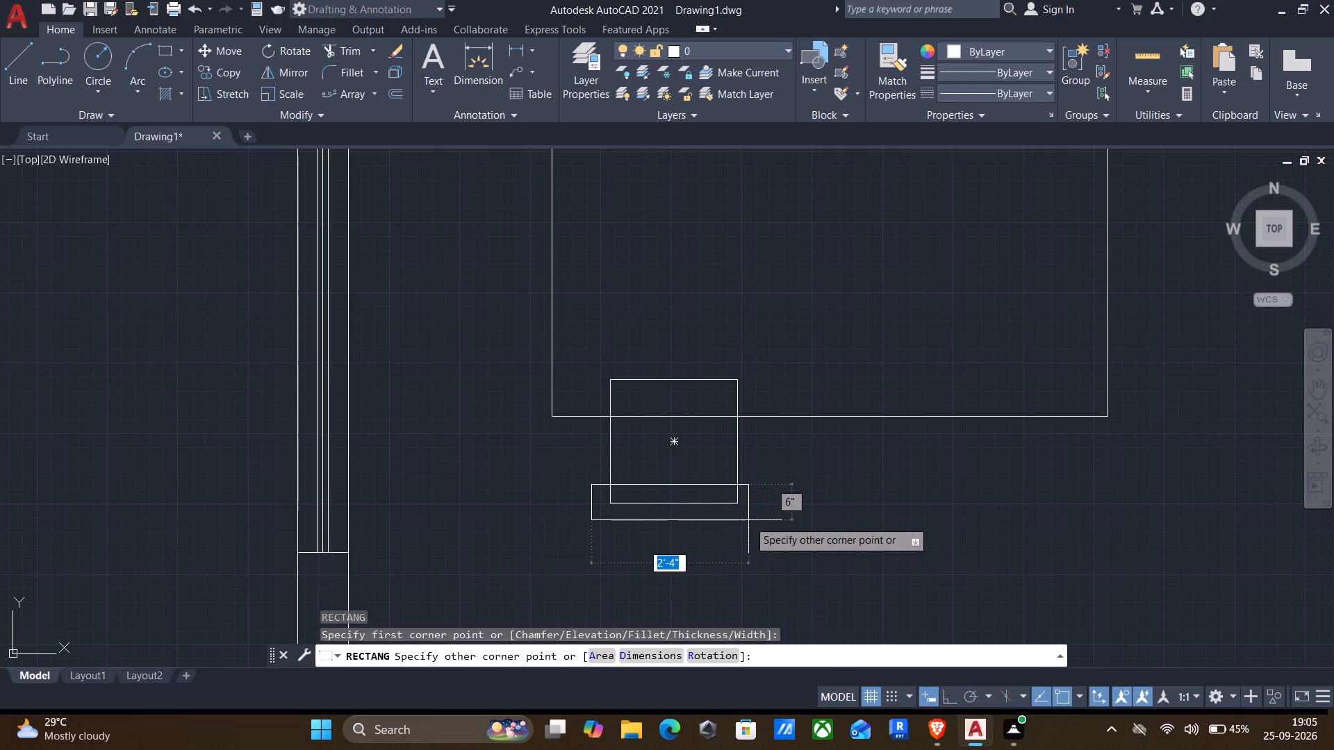
click(750, 517)
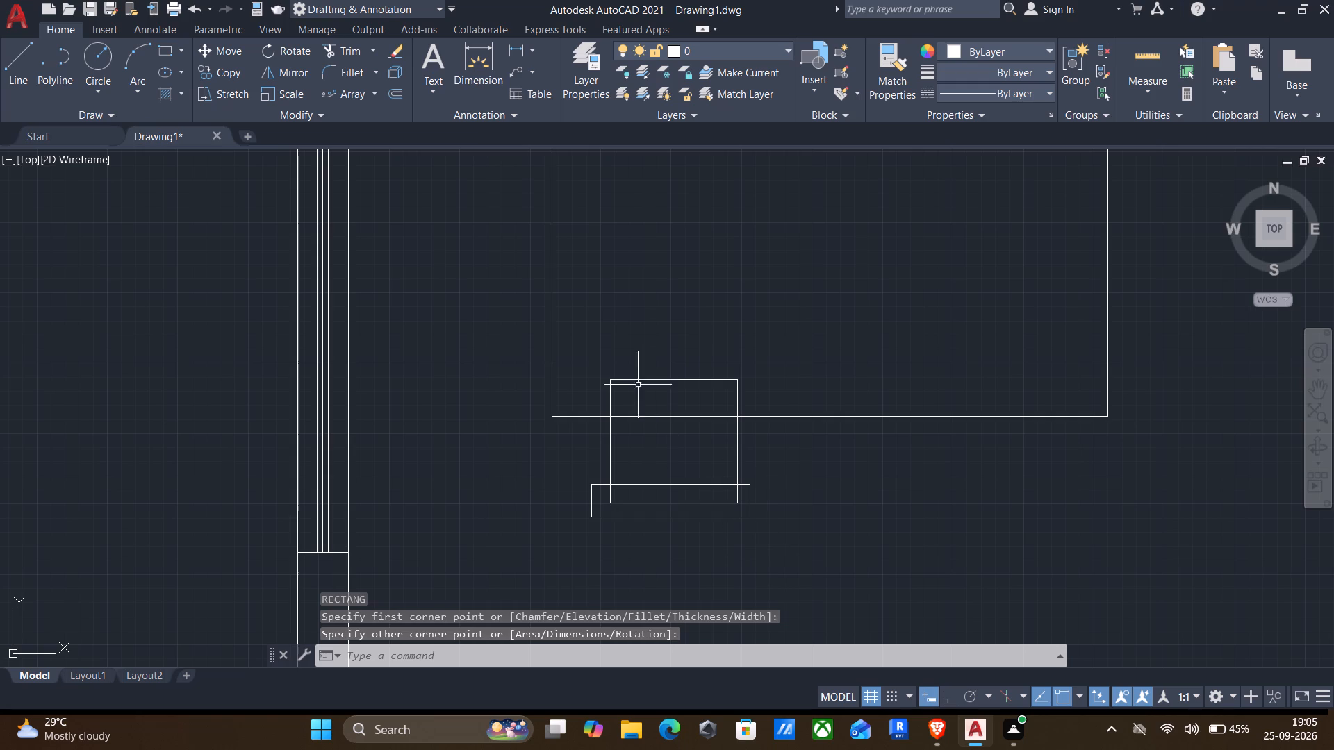
Copy the chair twice horizontally along the table's lower edge, placing the farther copy about 5'-2" from the original.
click(599, 354)
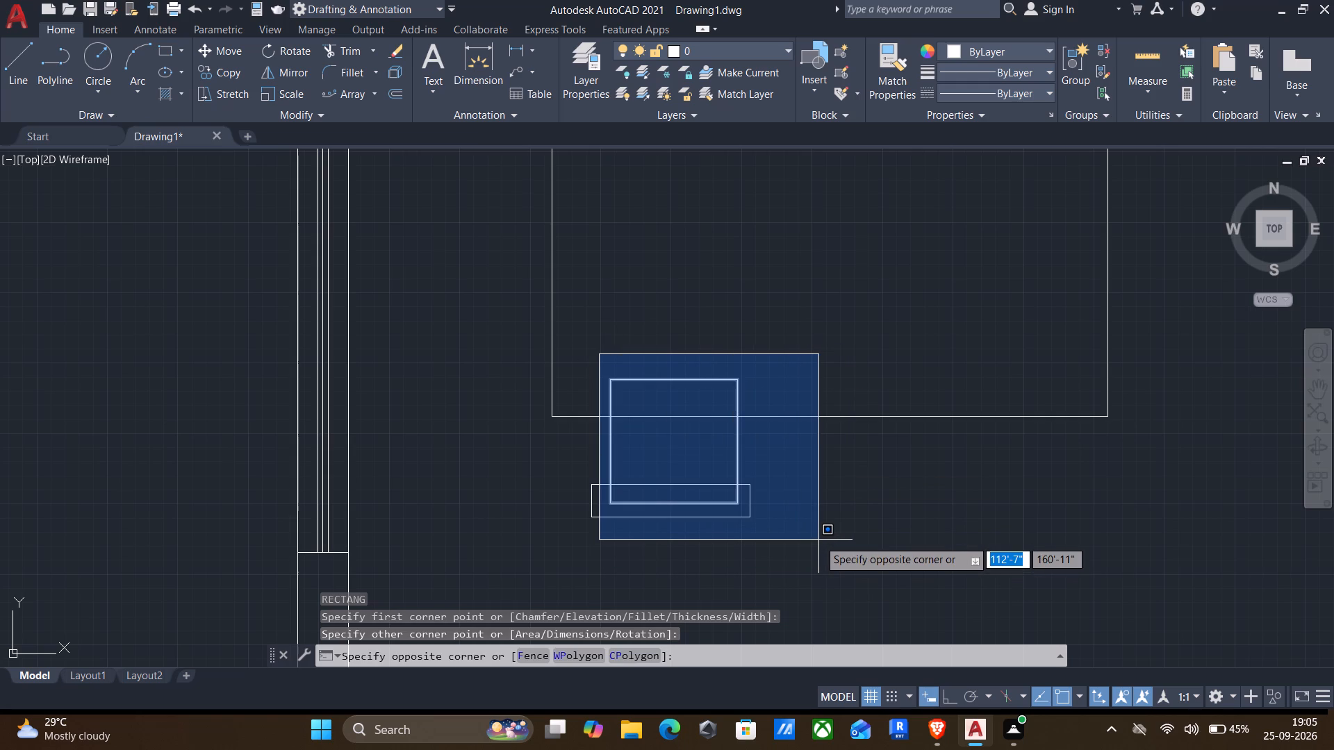
click(818, 540)
click(809, 547)
click(536, 446)
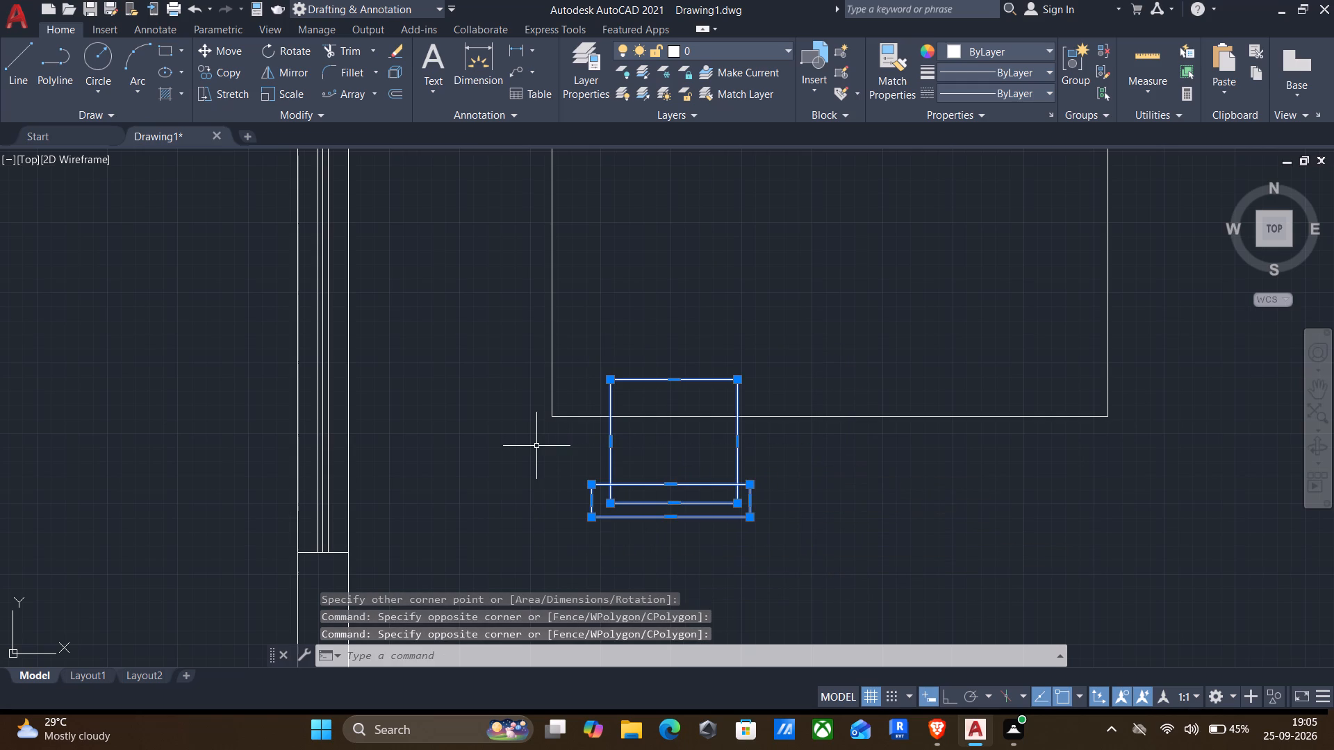
key(c)
key(o)
key(Return)
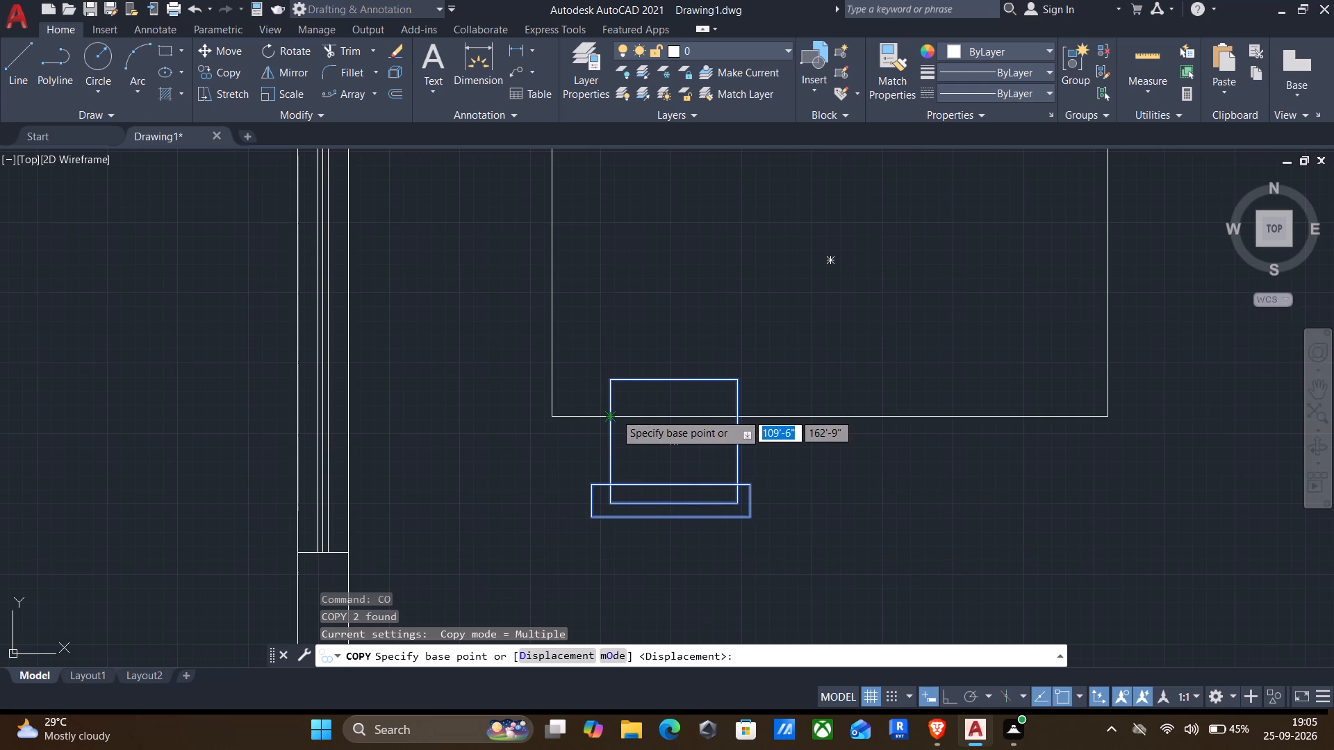
click(614, 413)
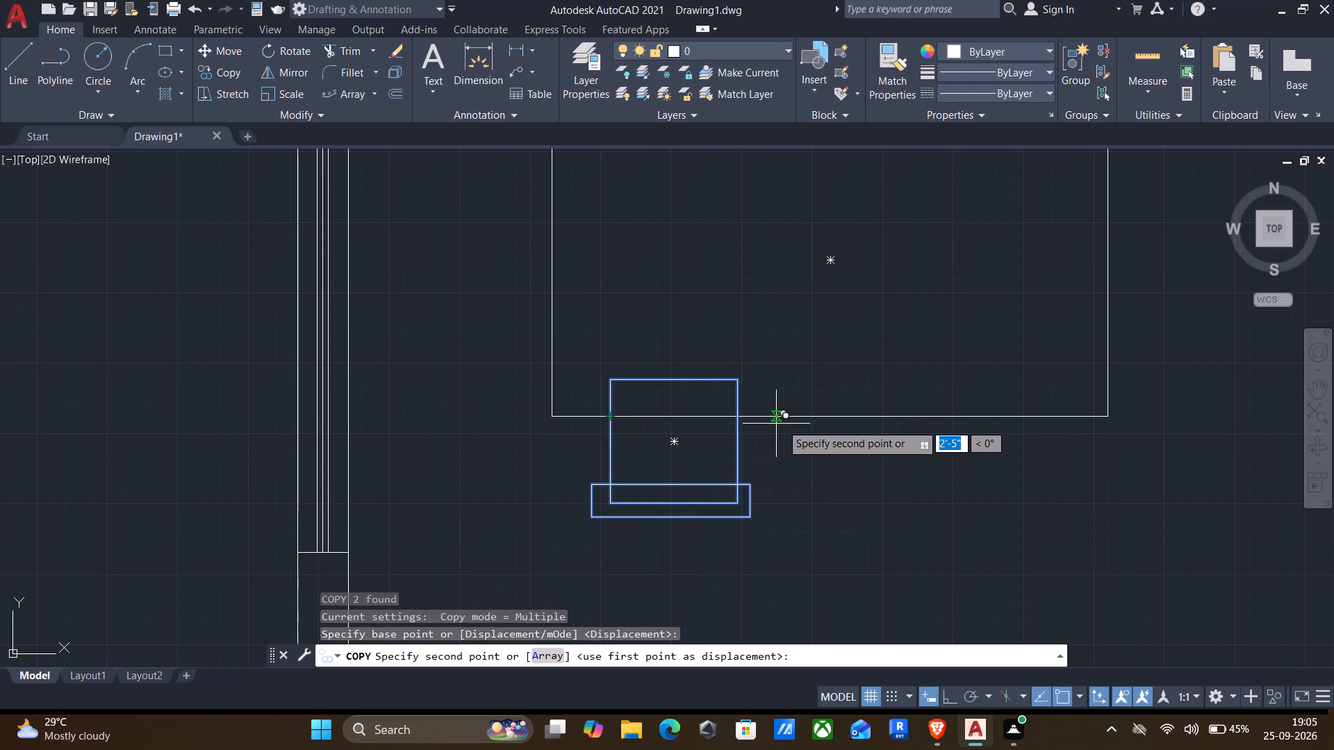
key(F8)
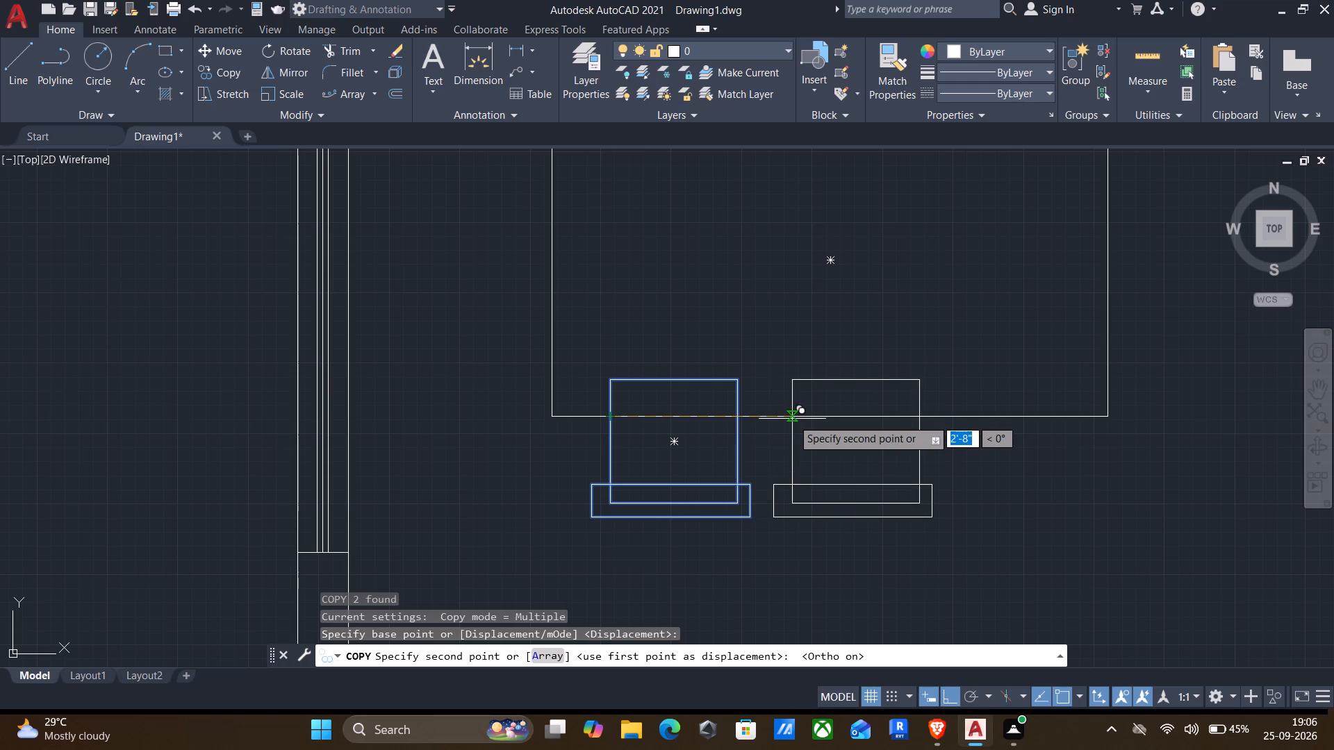
click(786, 419)
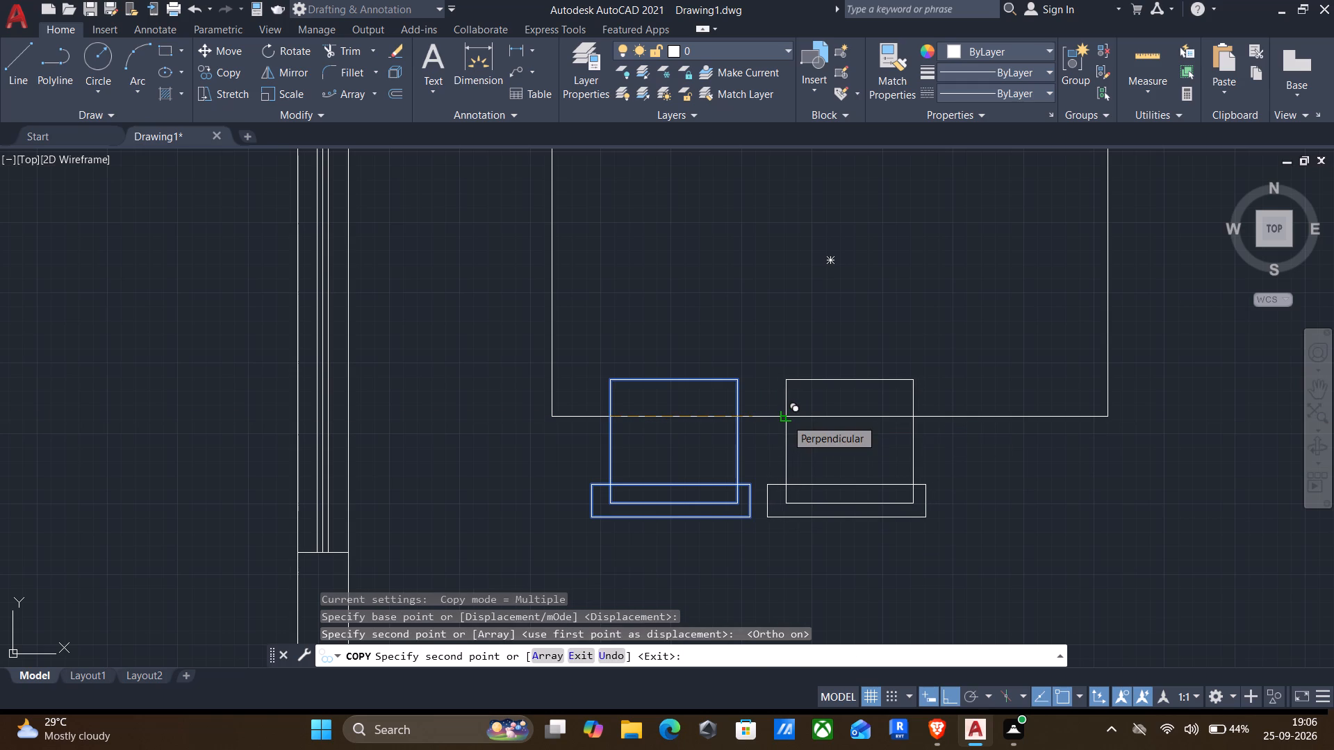
click(960, 431)
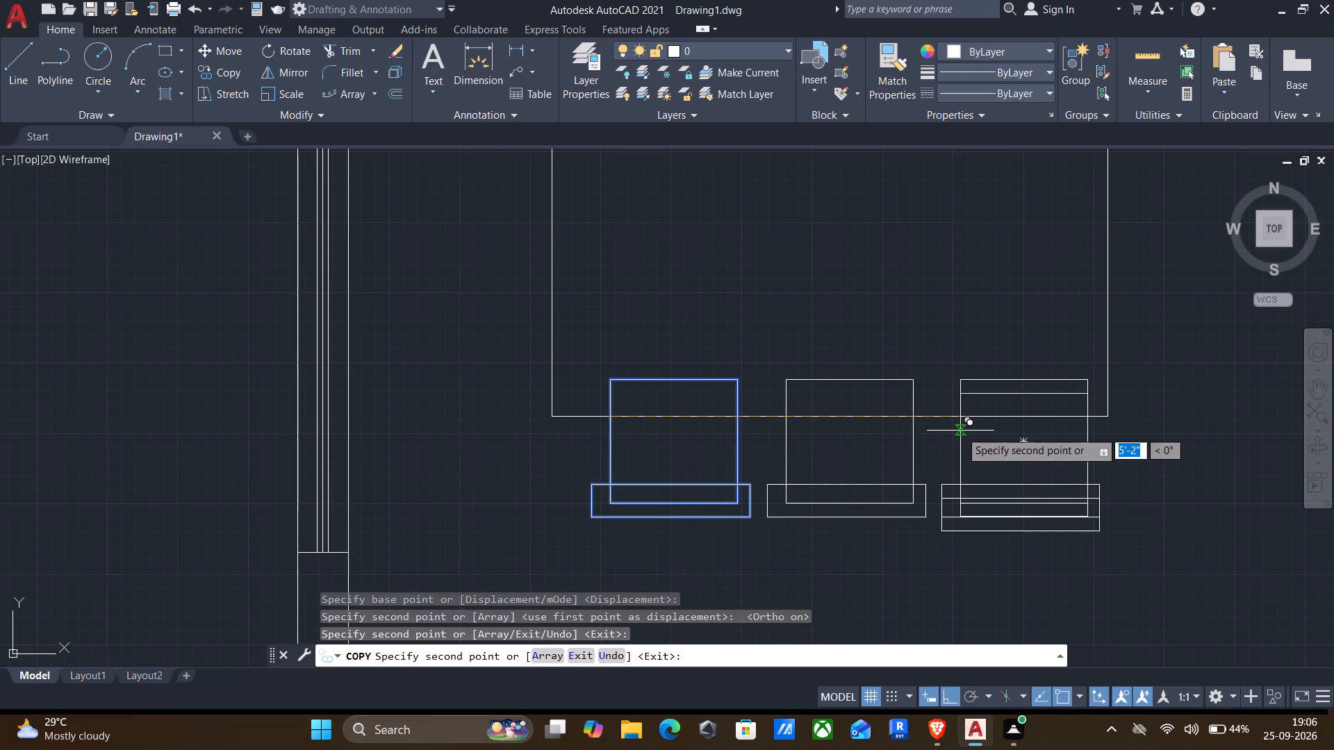
middle_drag(959, 432, 975, 492)
key(Escape)
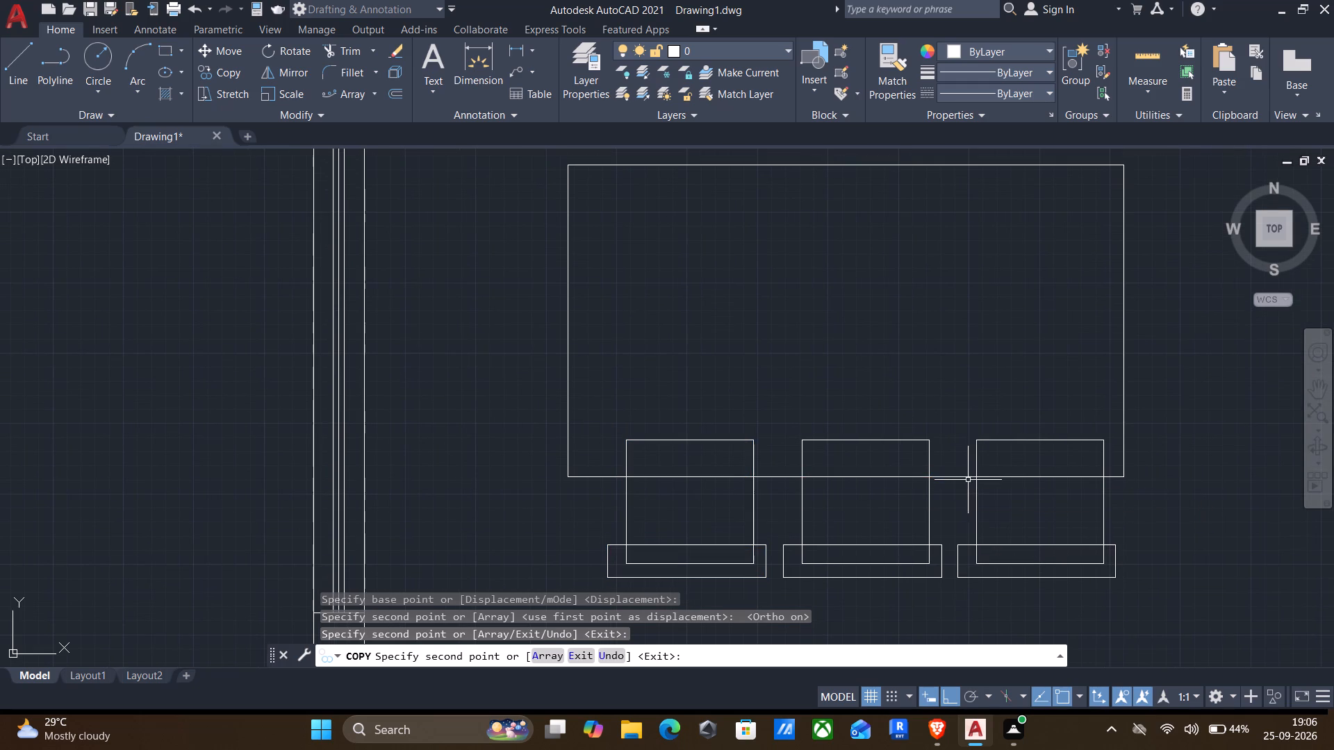
Mirror the three chairs about the table's horizontal centreline to its upper edge, keeping the originals.
drag(425, 331, 445, 344)
scroll(924, 582, down, 2)
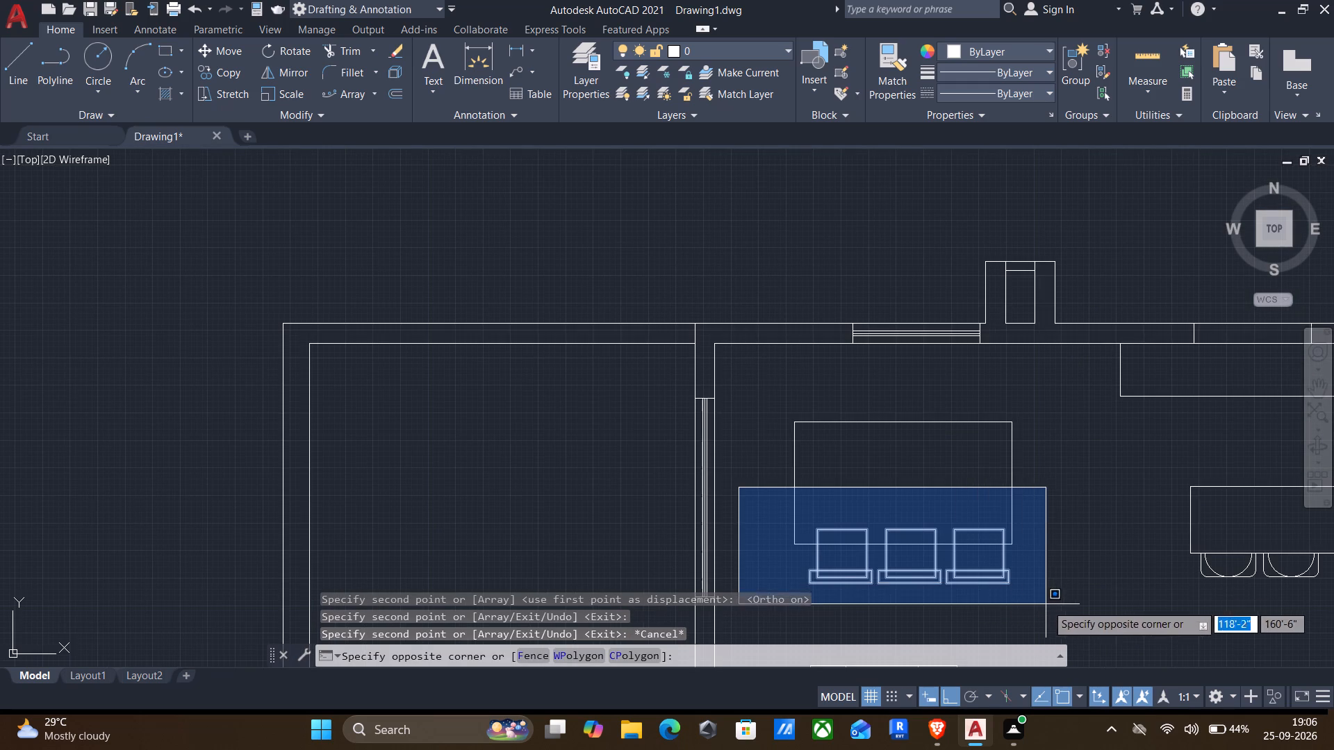
click(1046, 604)
key(m)
key(i)
key(Return)
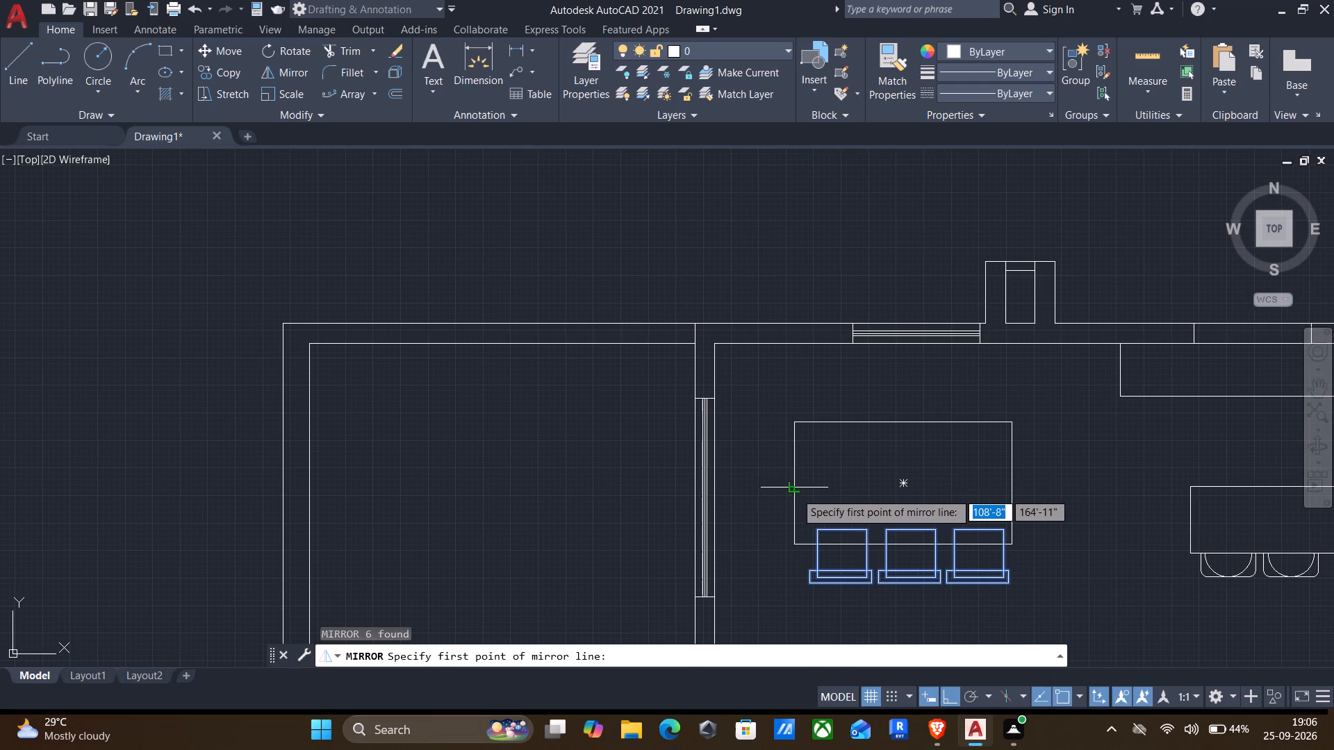
click(798, 477)
click(1067, 499)
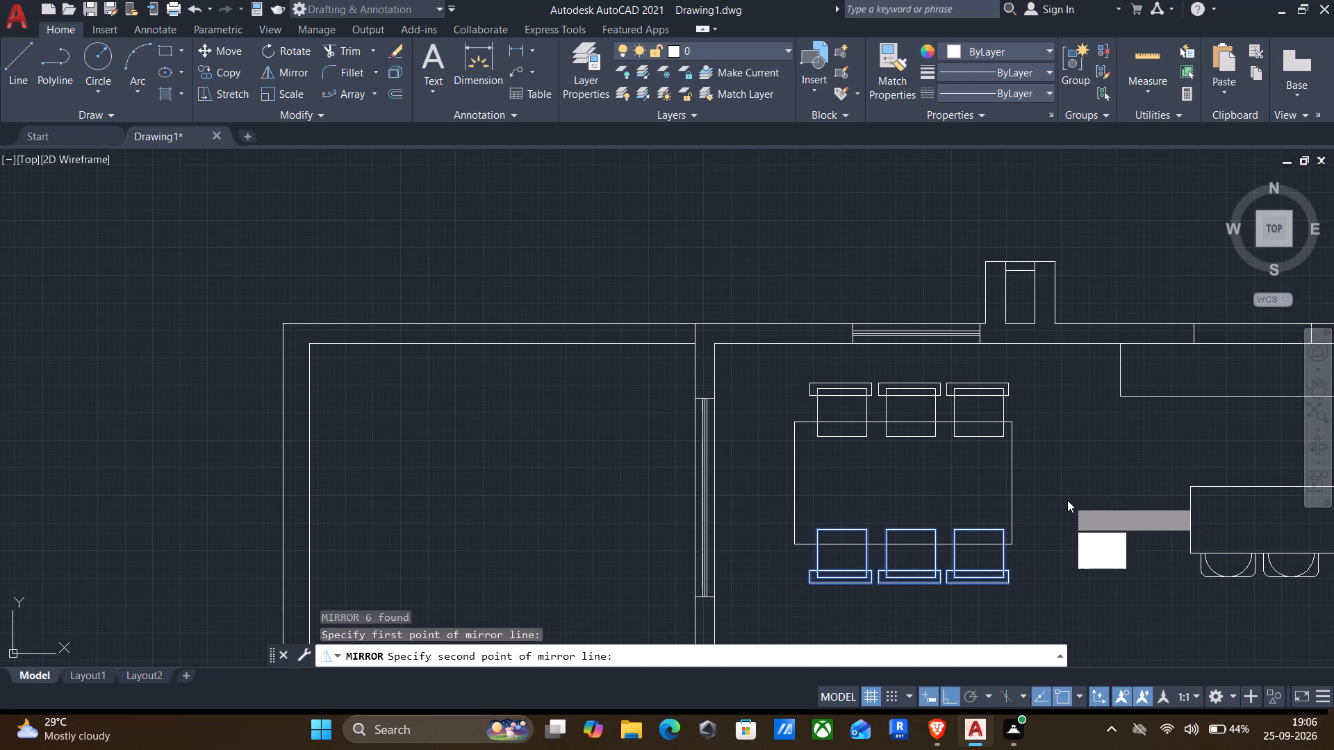
key(Return)
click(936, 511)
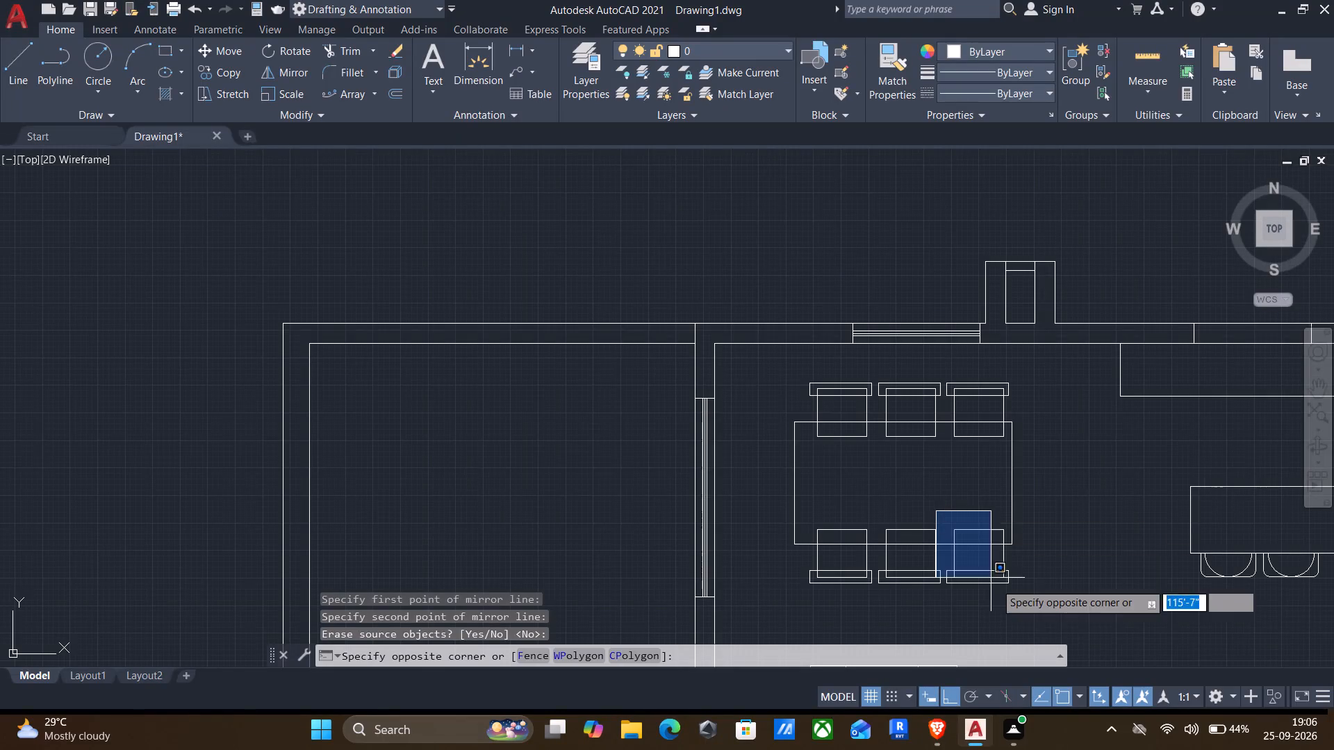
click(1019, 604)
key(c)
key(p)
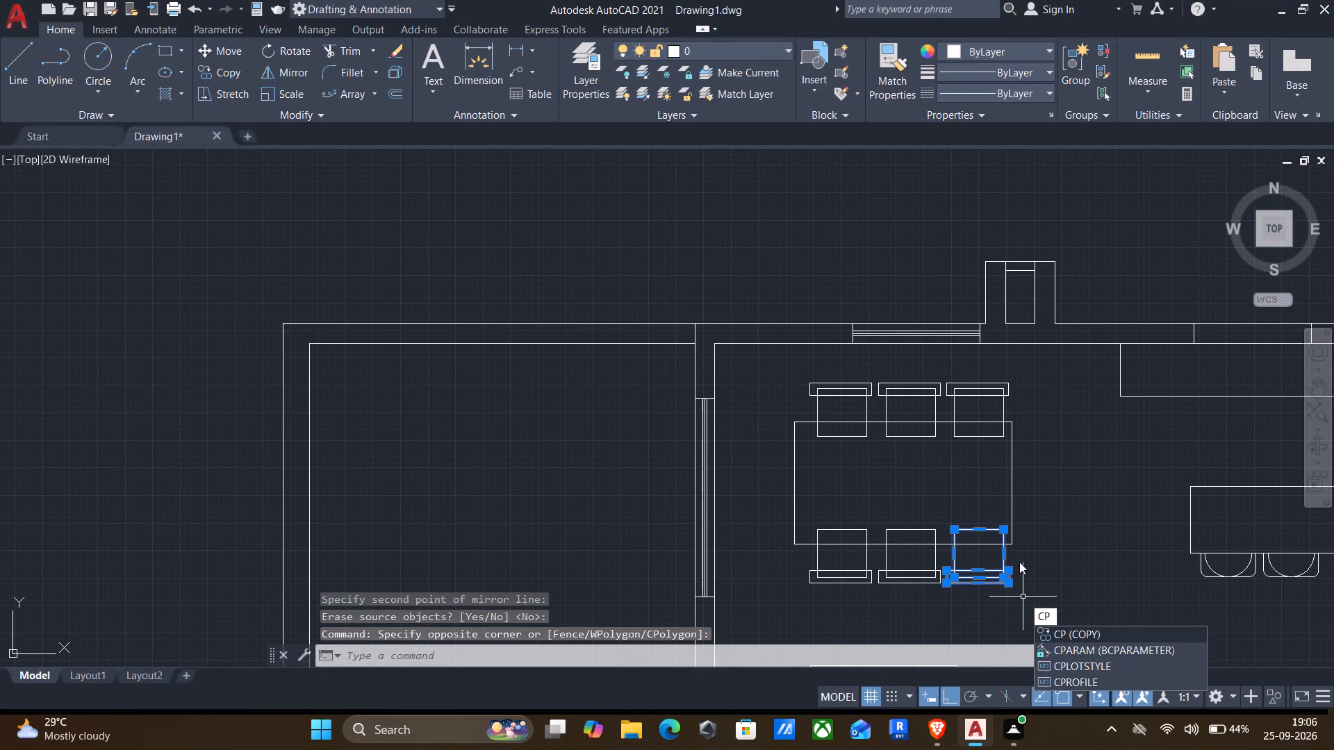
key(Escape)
Draw a horizontal line across the middle of the empty window opening in the exterior wall above the kitchen counter.
middle_drag(894, 537, 932, 464)
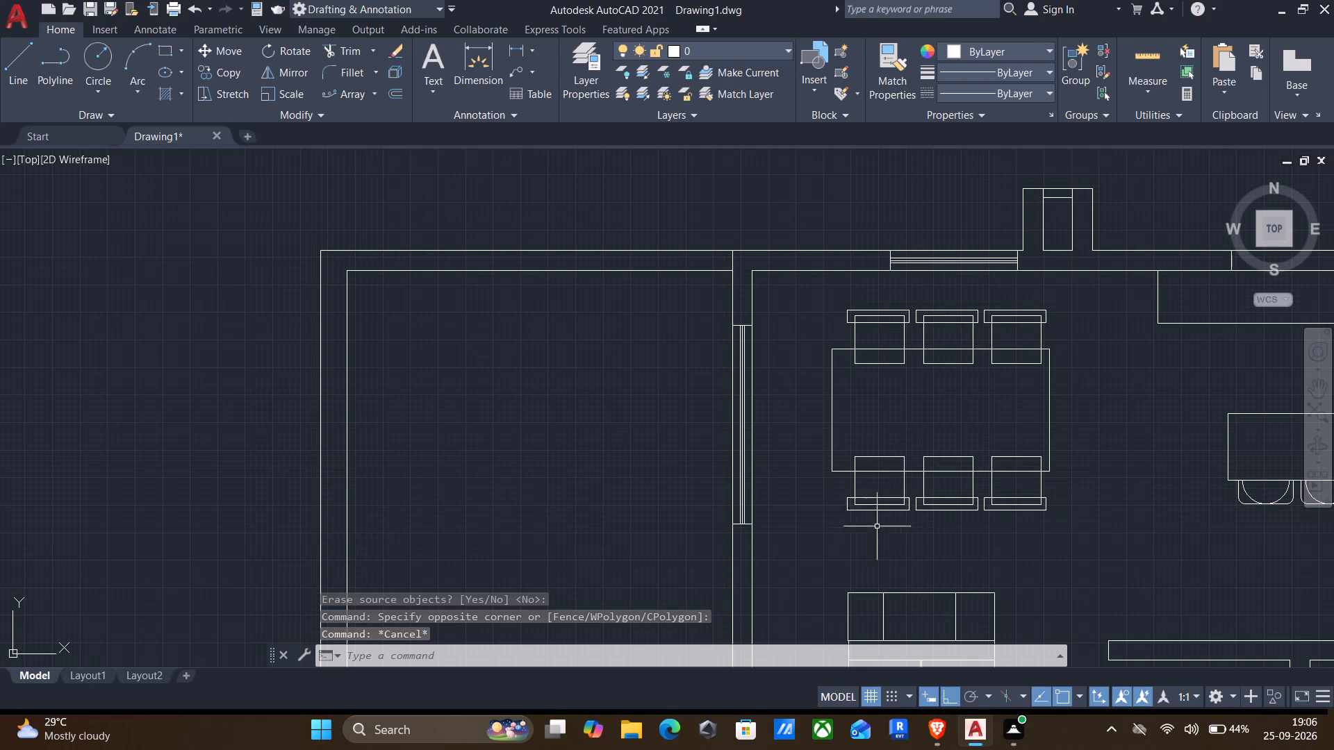
middle_drag(864, 548, 814, 458)
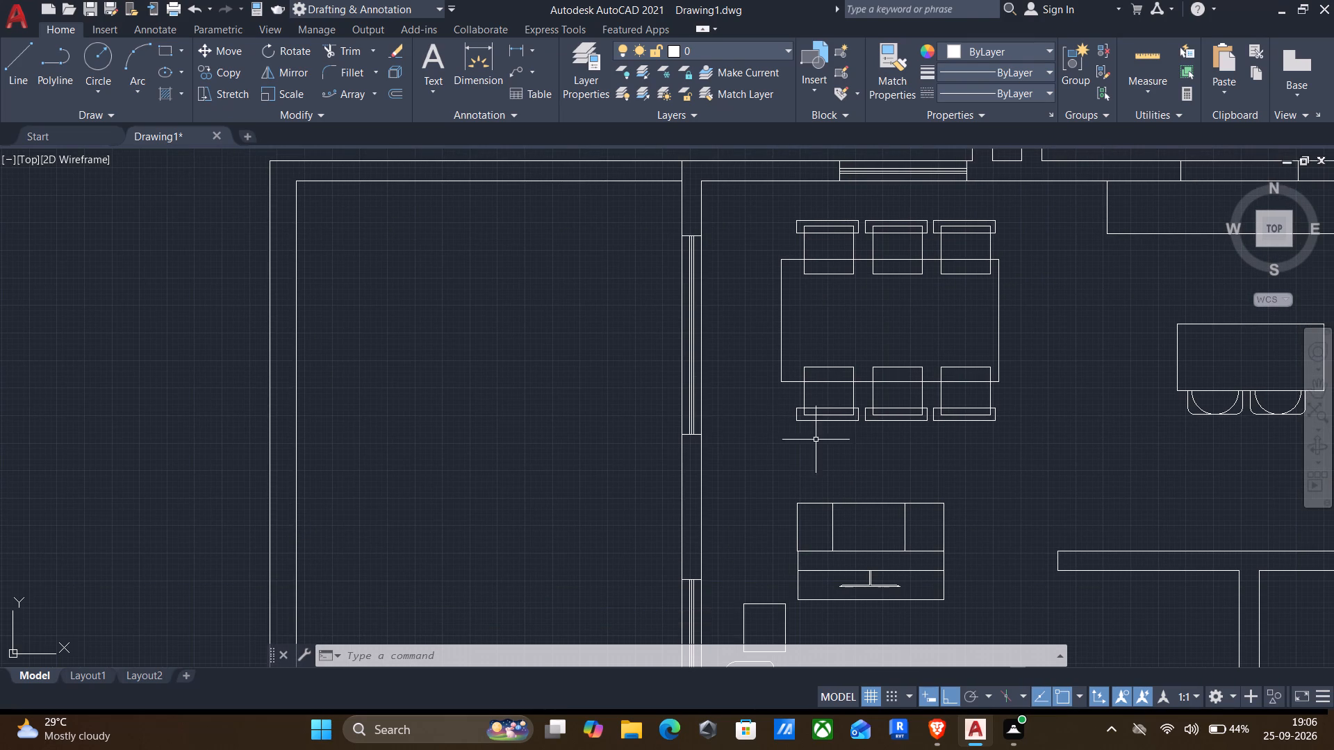
middle_drag(909, 453, 781, 424)
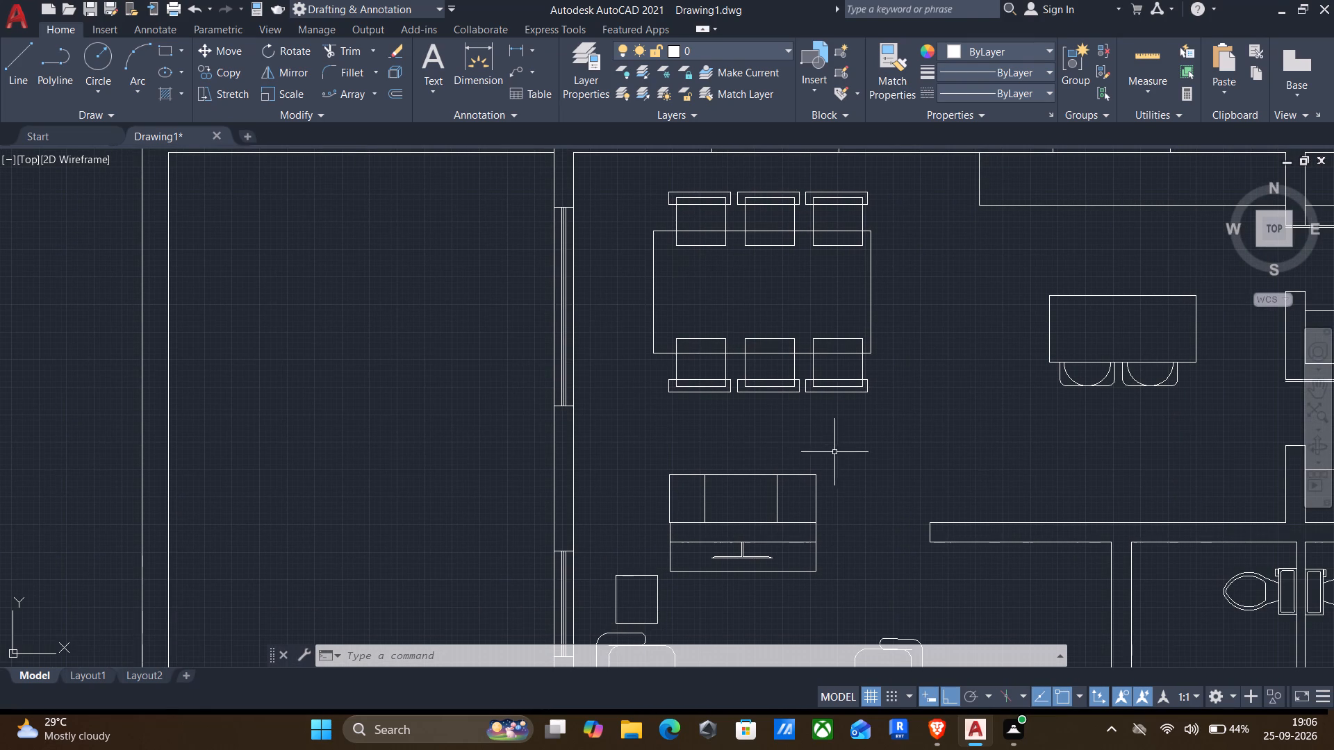
middle_drag(873, 444, 776, 548)
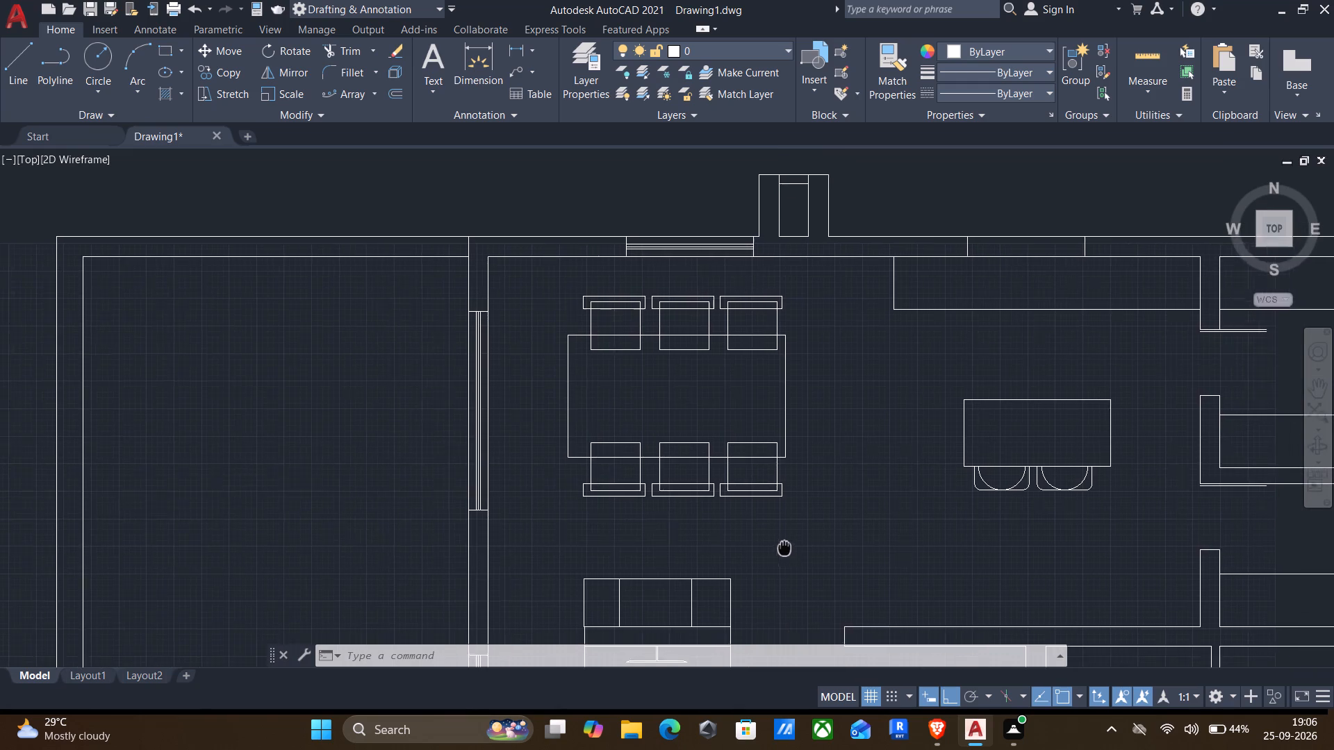
middle_drag(776, 548, 683, 563)
key(l)
key(Return)
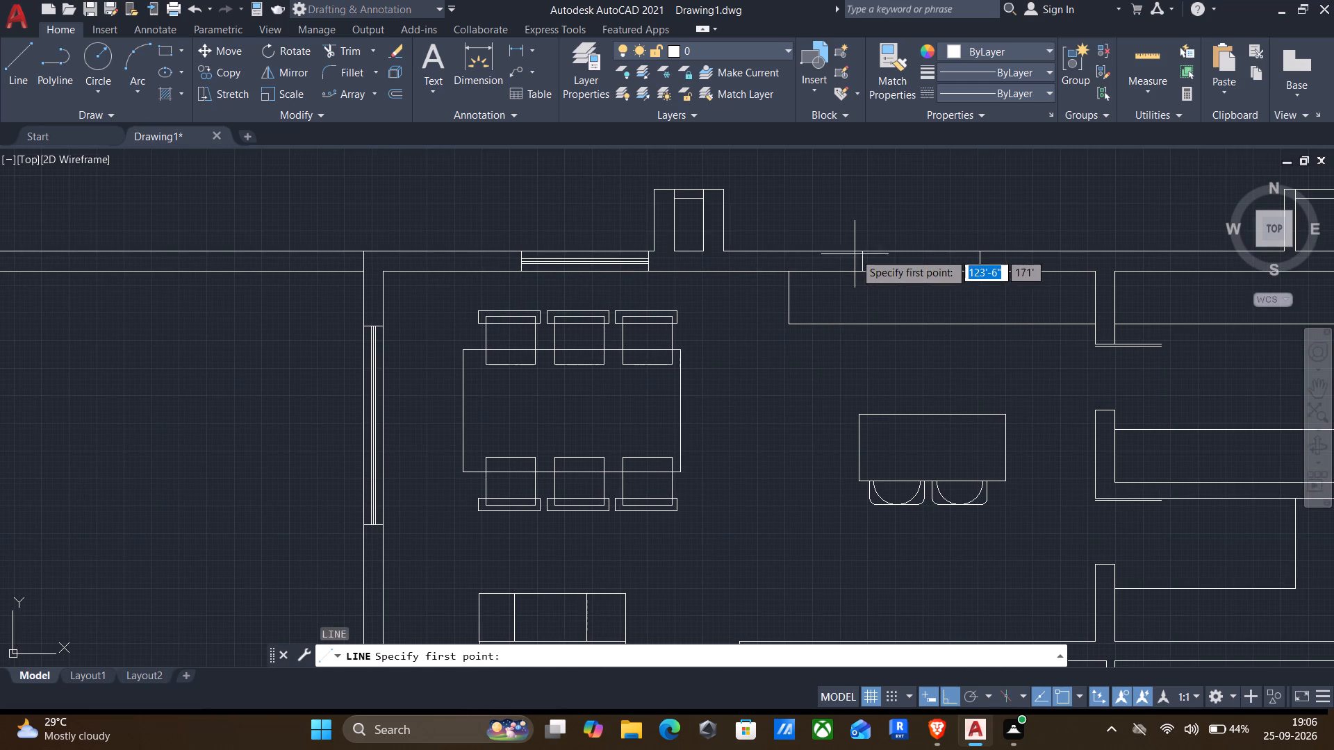
click(865, 260)
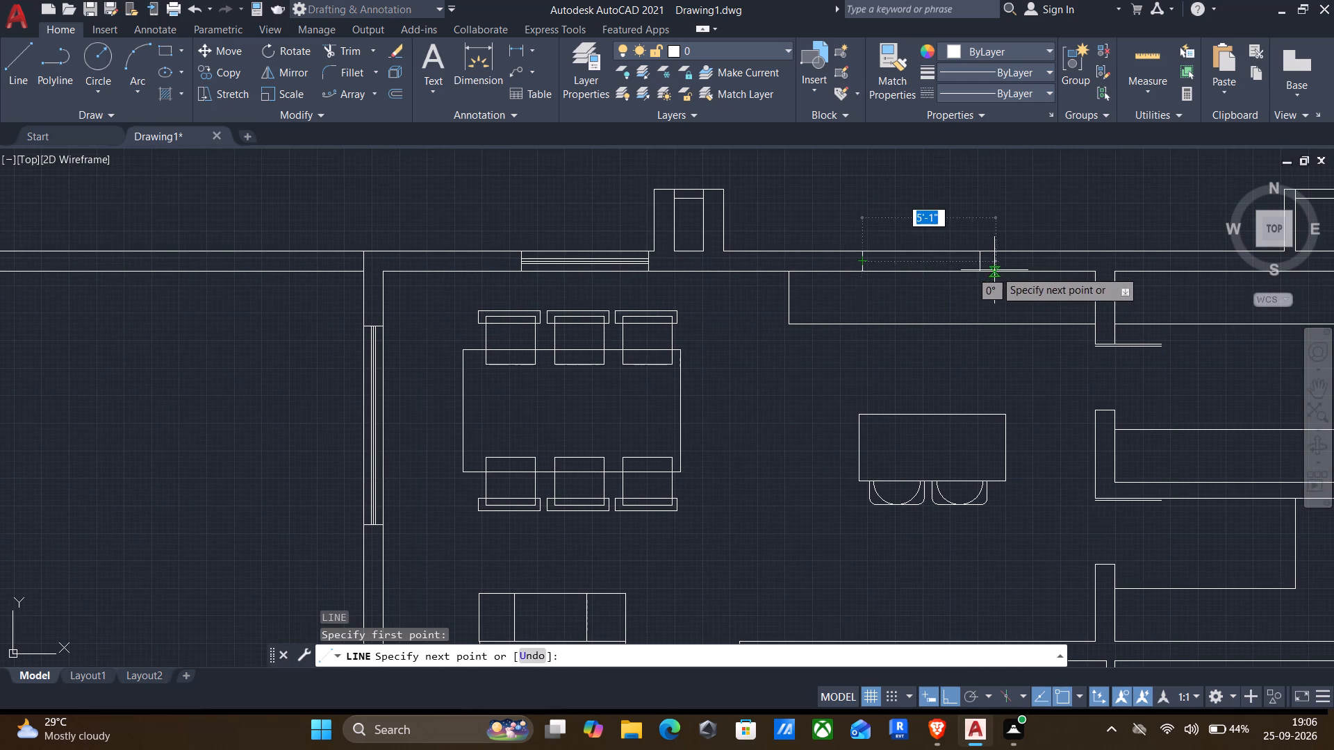
click(983, 262)
key(Return)
Offset the middle line of the window above the kitchen counter by 1" to each side.
key(o)
key(Return)
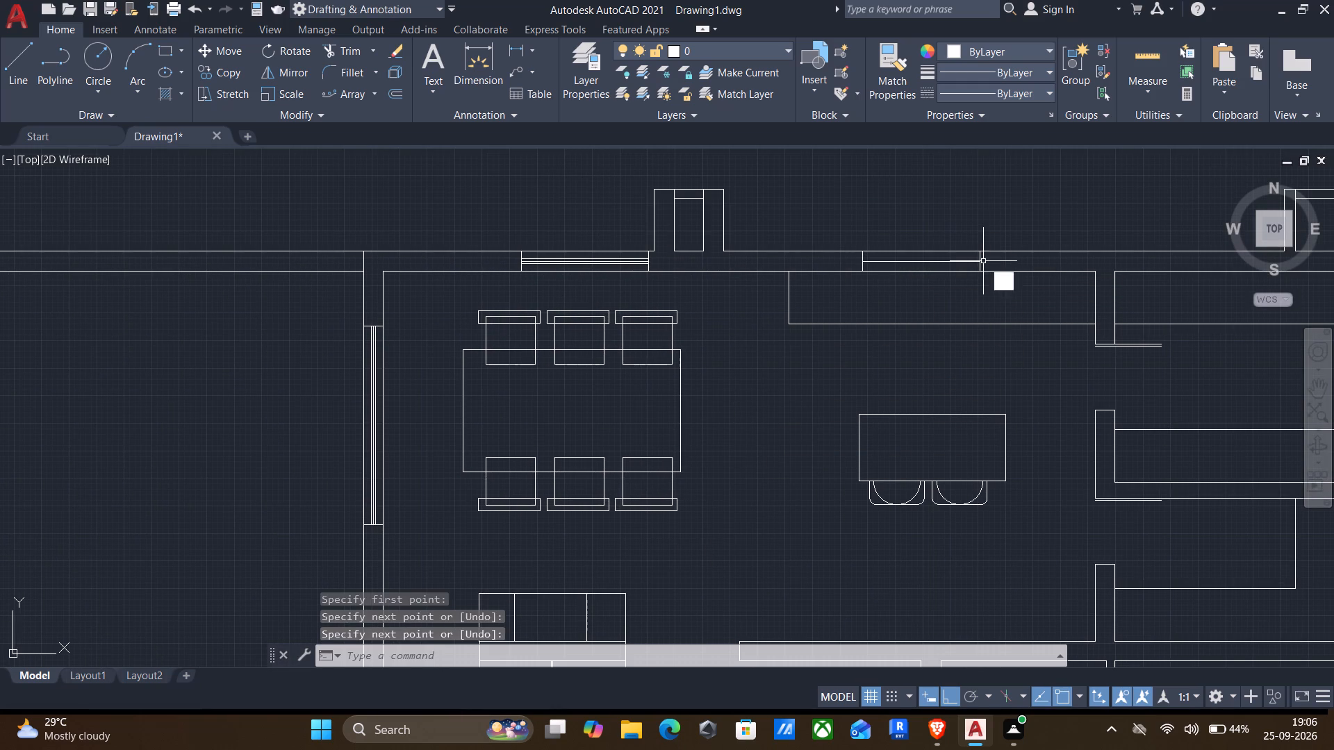
drag(965, 249, 962, 240)
click(960, 198)
click(947, 262)
key(1)
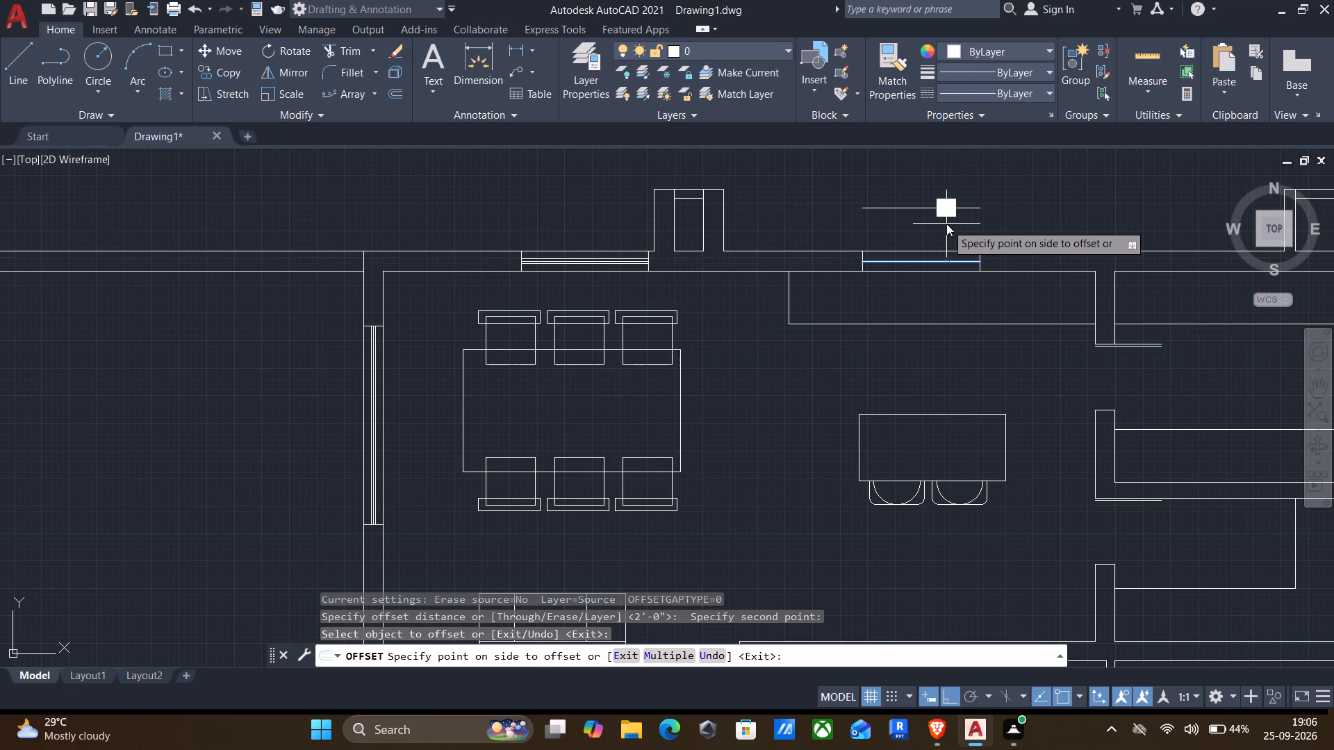
key(shift+quotedbl)
key(Return)
scroll(948, 229, up, 3)
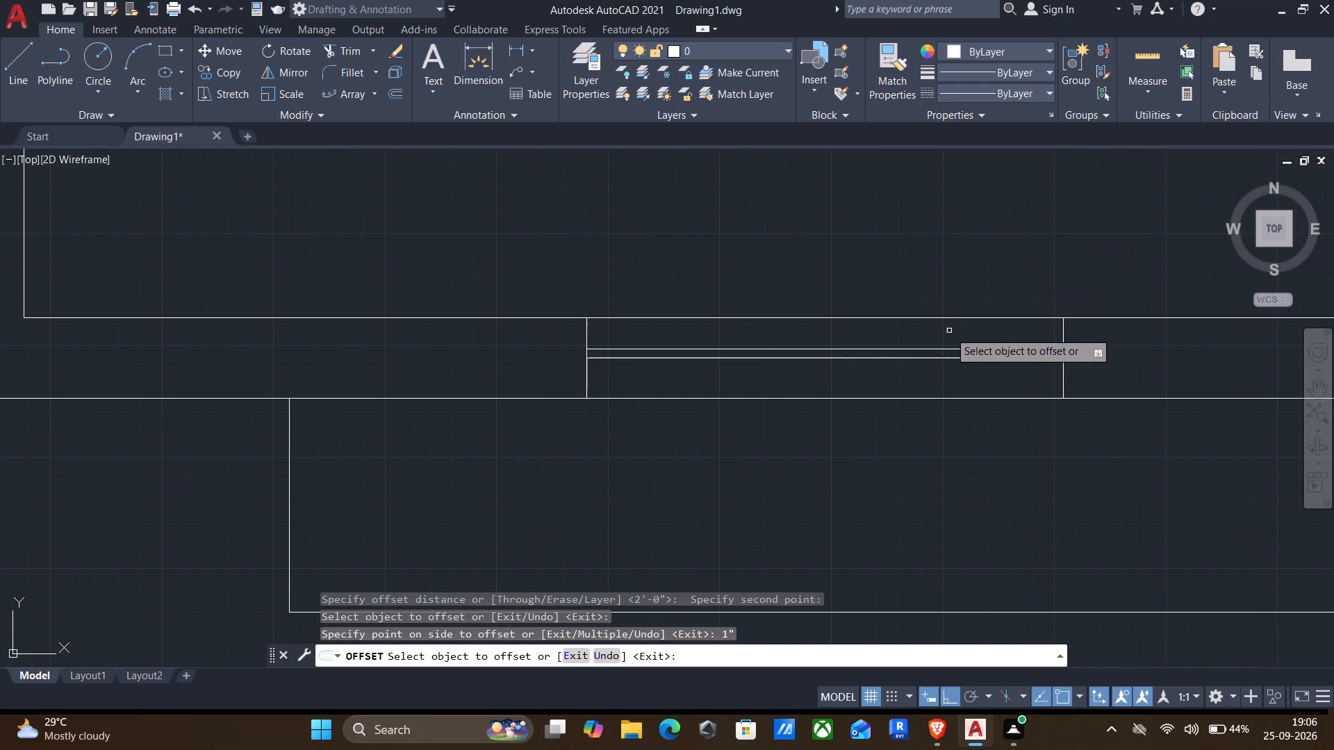
click(933, 358)
key(1)
key(shift+quotedbl)
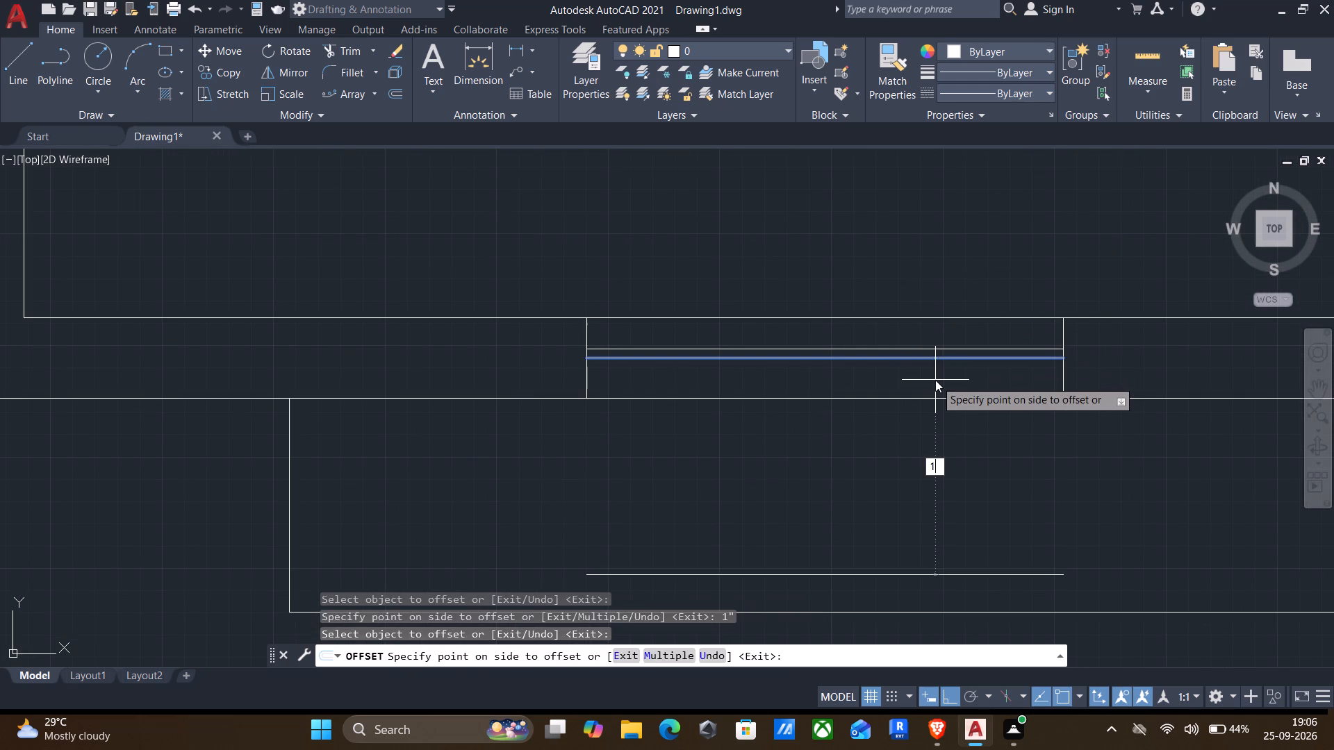
key(Return)
scroll(955, 413, down, 2)
middle_drag(964, 426, 831, 254)
key(Return)
Erase the original middle line of the window above the kitchen counter, keeping the two offset lines.
scroll(802, 227, up, 3)
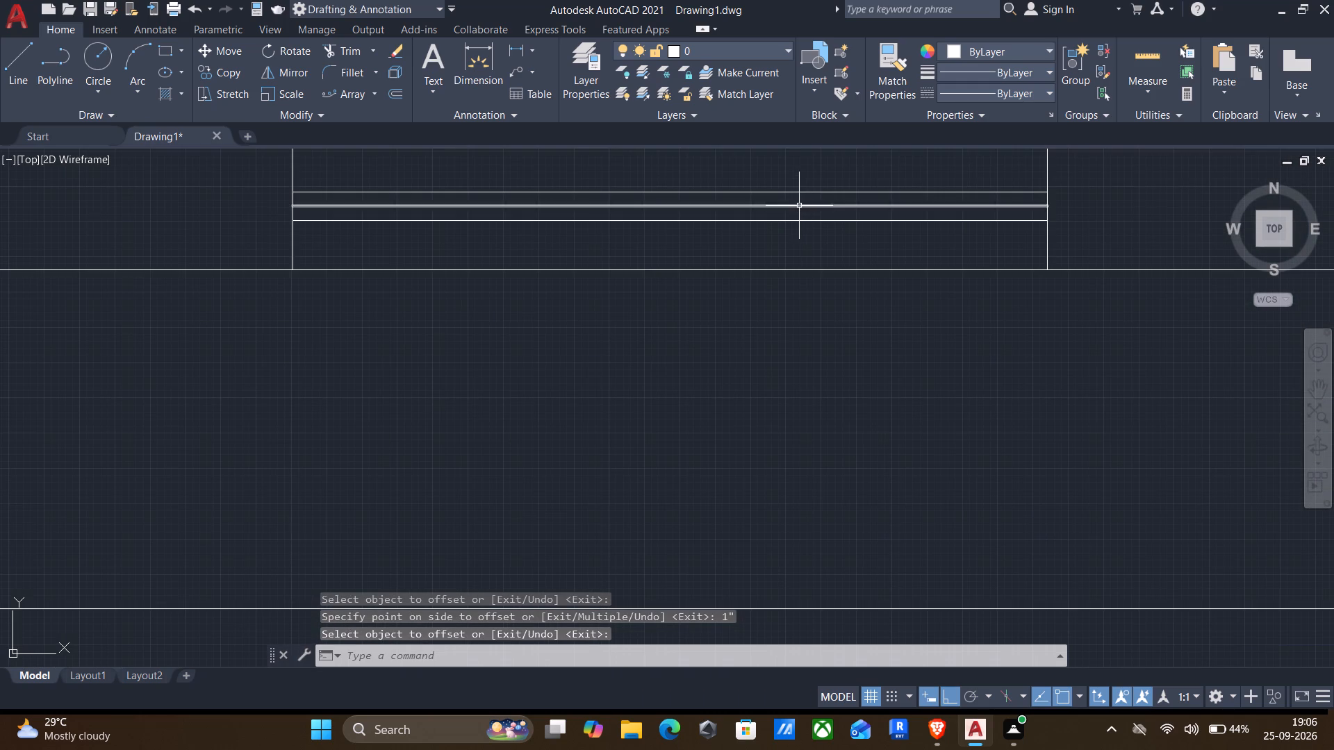
click(799, 203)
click(794, 214)
key(Delete)
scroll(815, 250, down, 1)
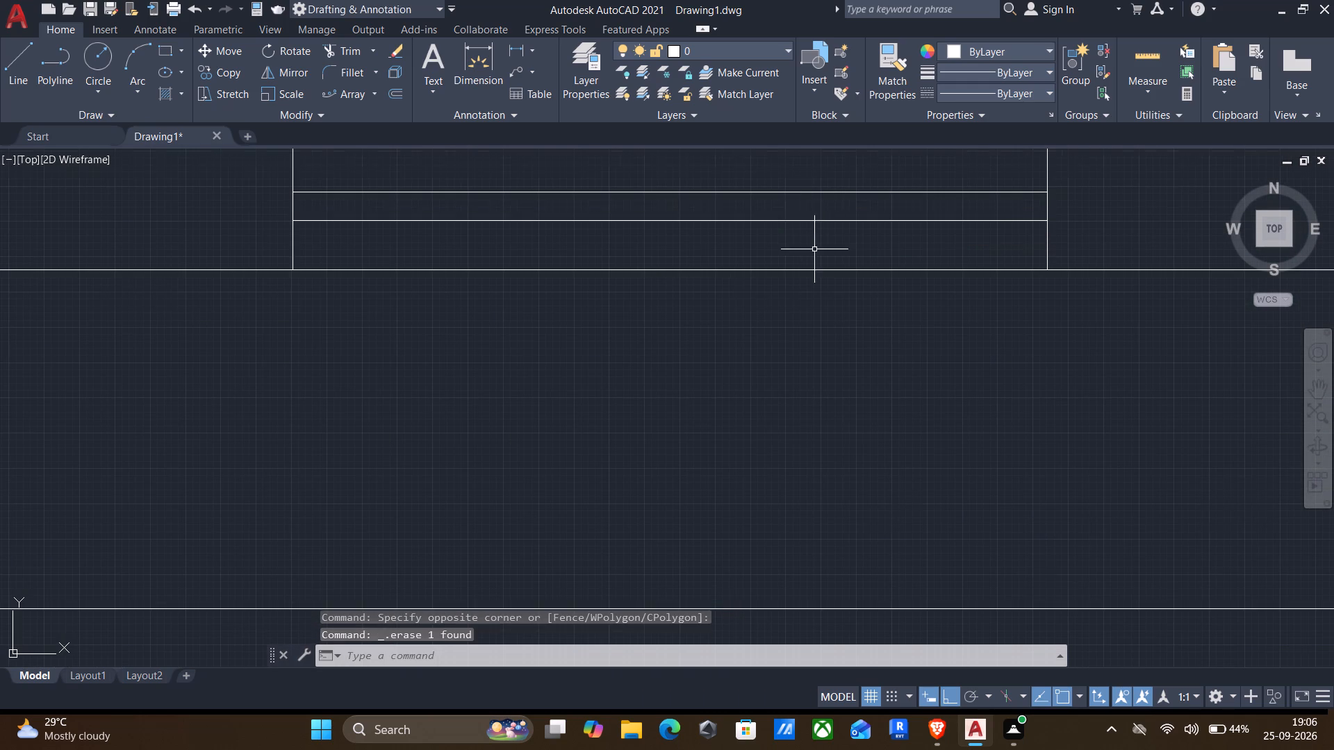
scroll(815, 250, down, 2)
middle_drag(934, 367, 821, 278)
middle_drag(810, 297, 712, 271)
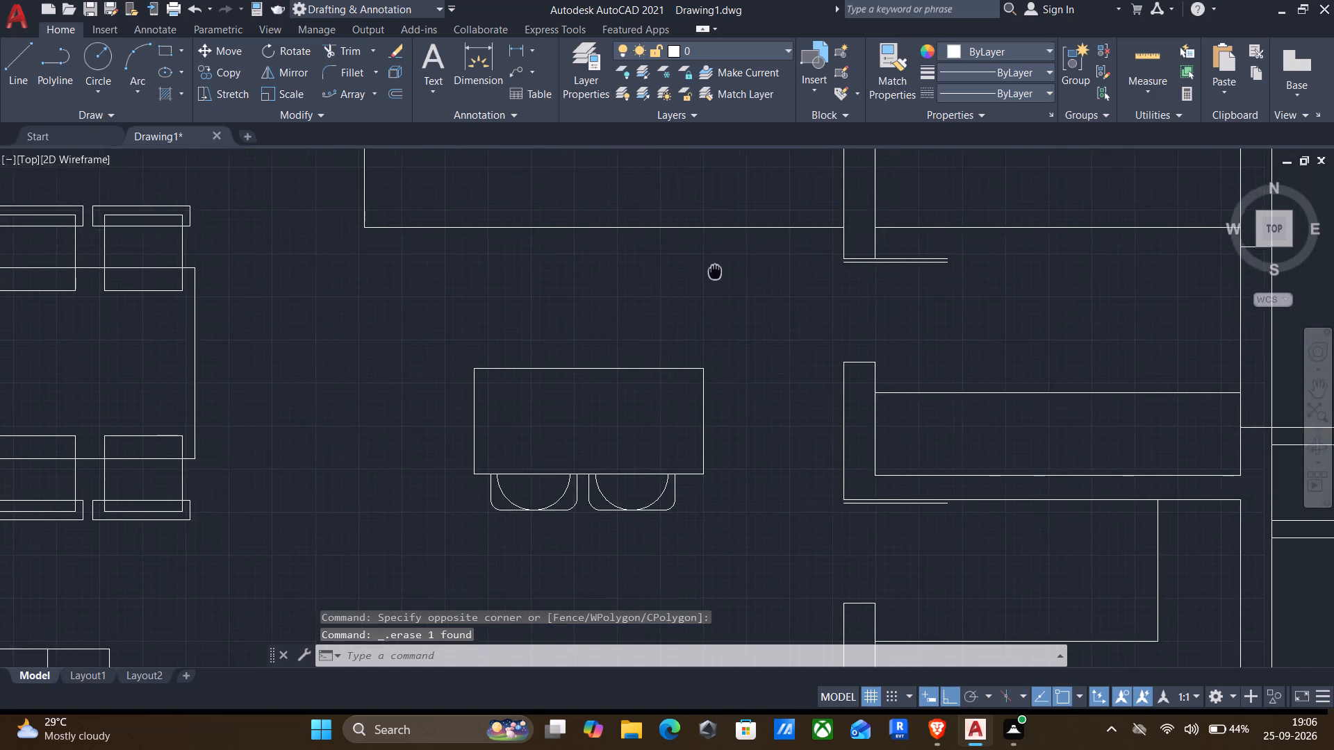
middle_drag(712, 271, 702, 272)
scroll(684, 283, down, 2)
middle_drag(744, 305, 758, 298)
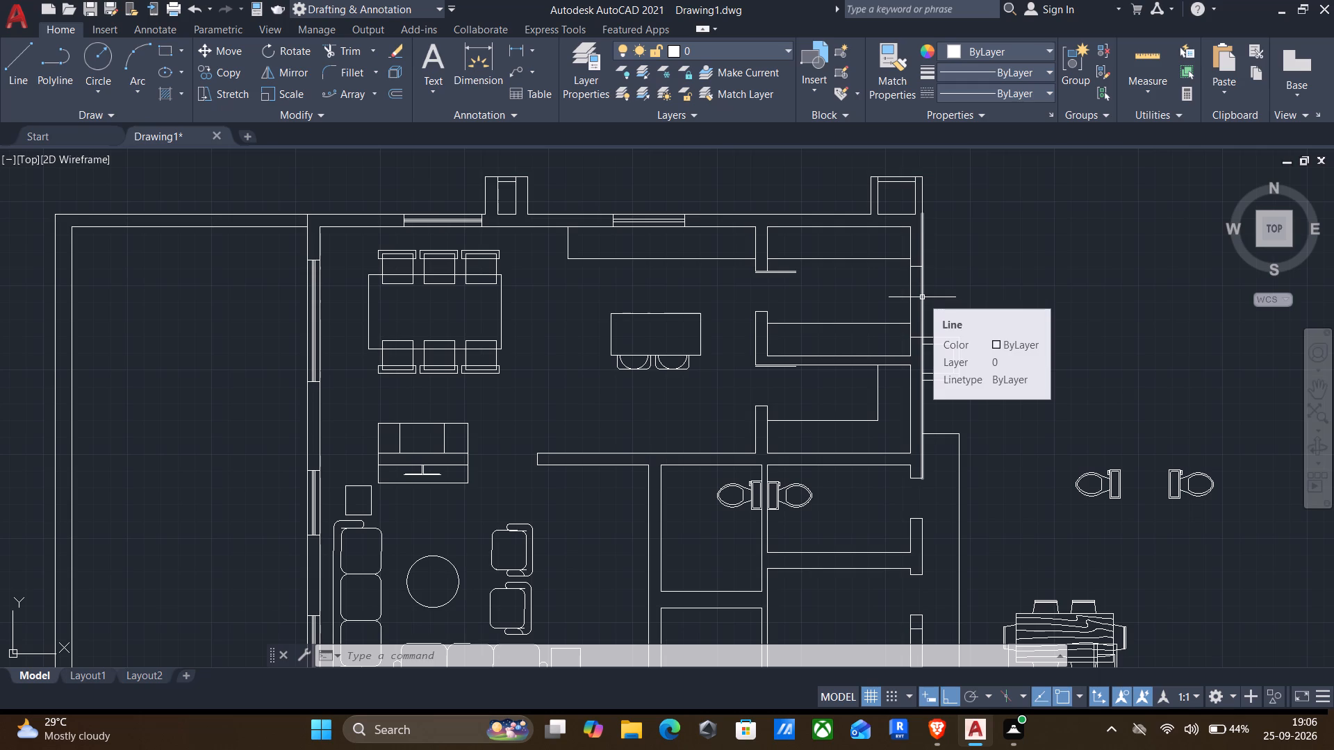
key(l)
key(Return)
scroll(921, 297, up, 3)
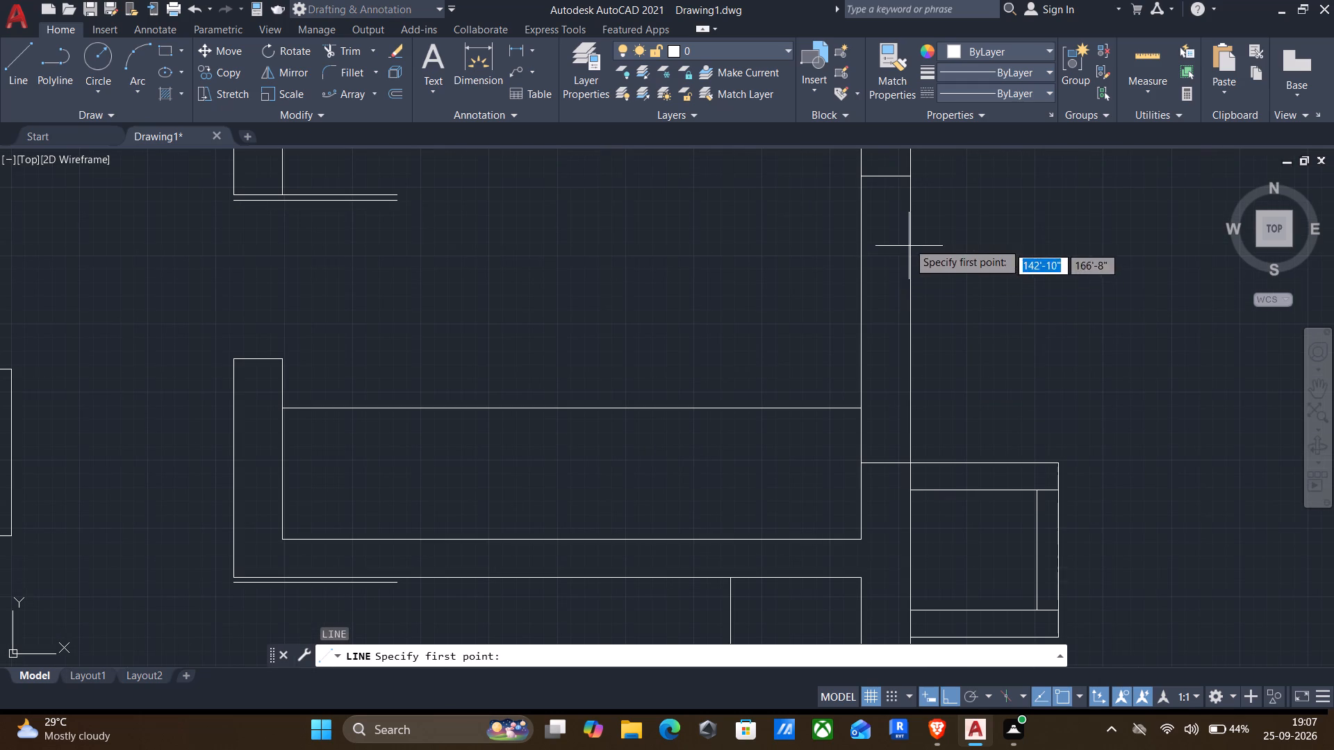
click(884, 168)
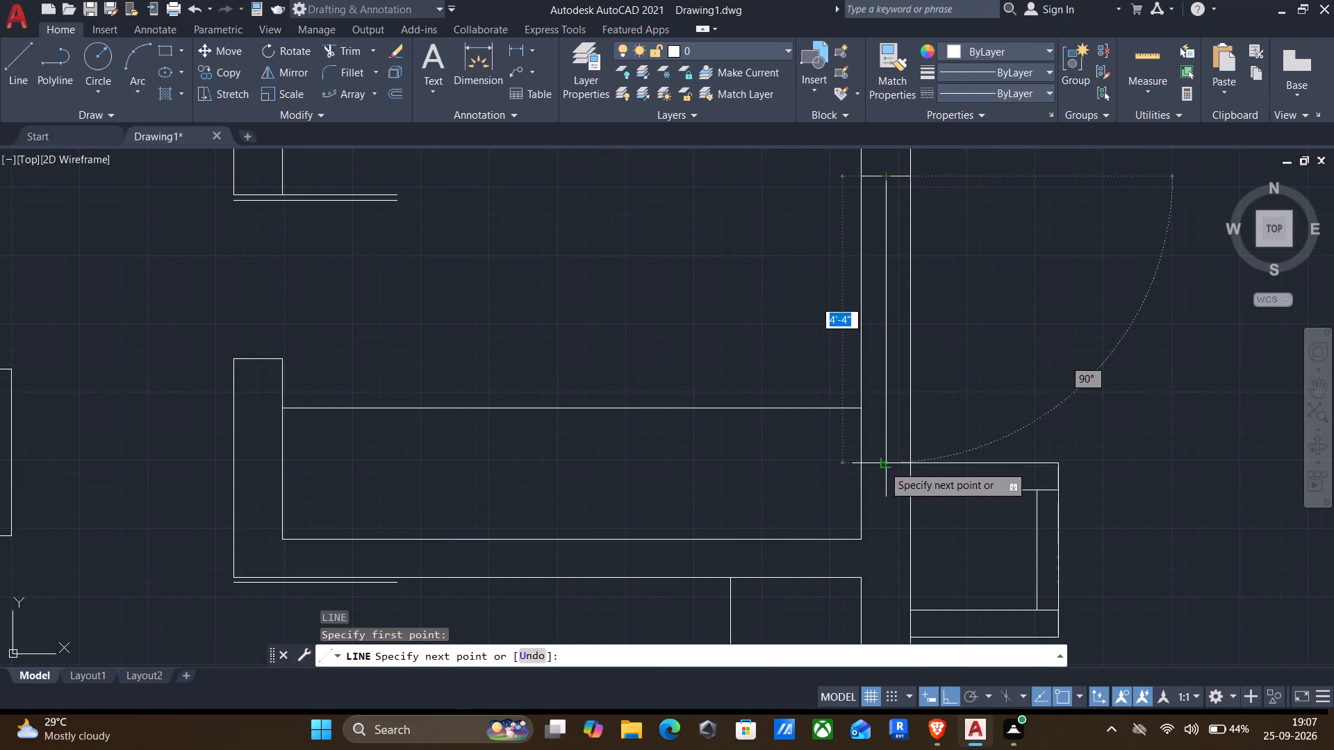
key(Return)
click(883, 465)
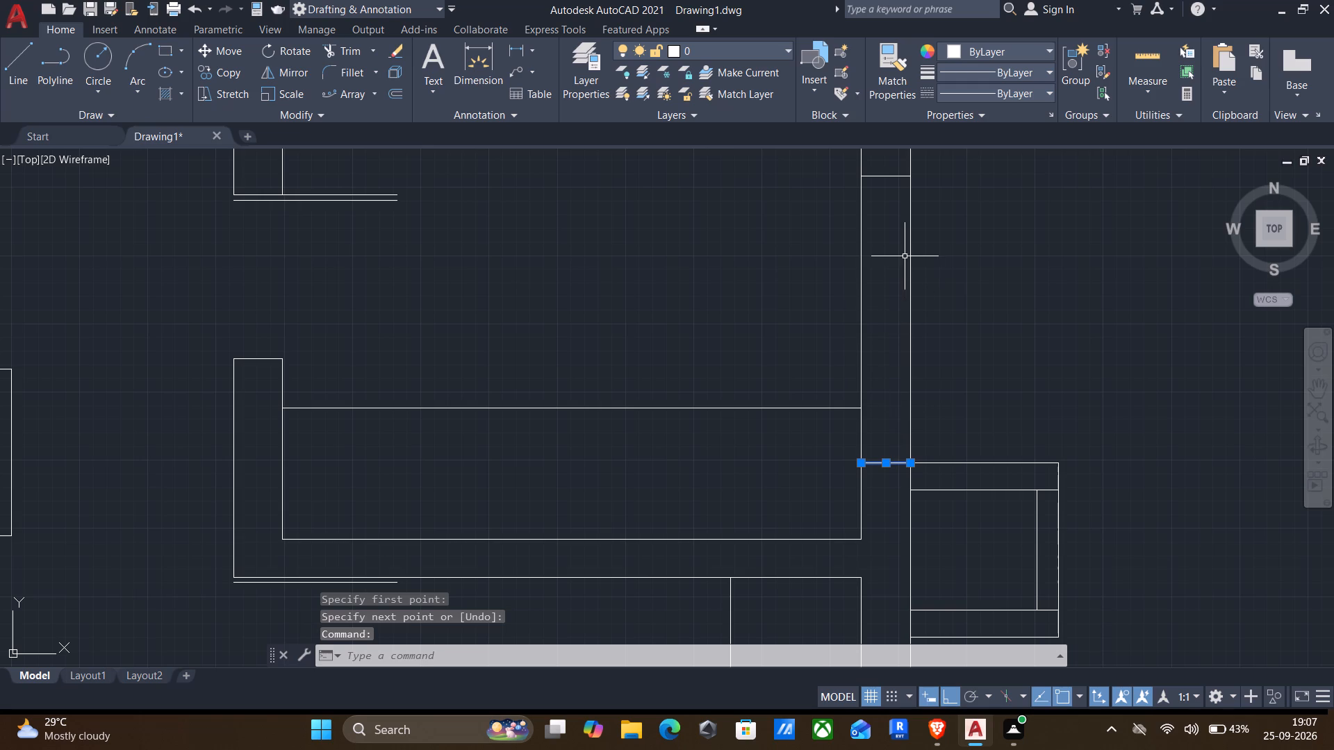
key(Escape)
Draw a vertical line about 4'-4" long through the middle of the window opening in the east exterior wall.
key(l)
key(Return)
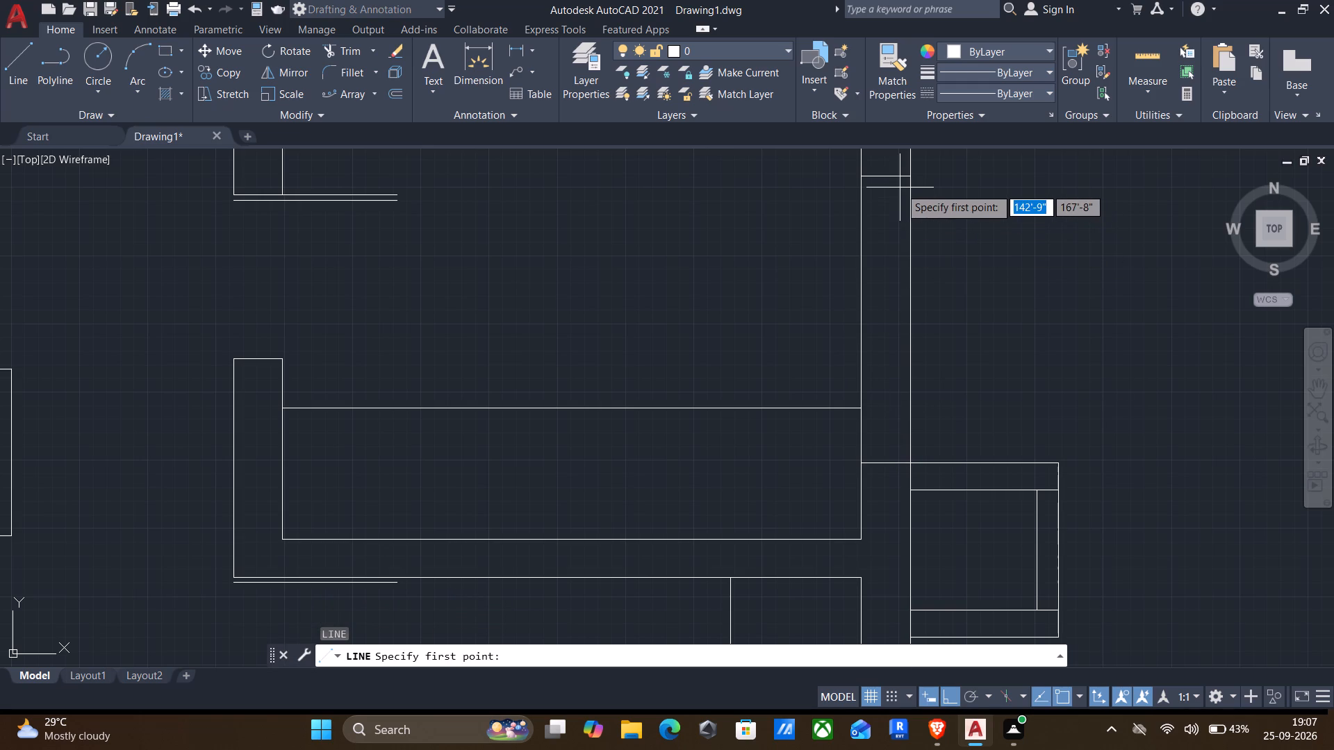
click(884, 174)
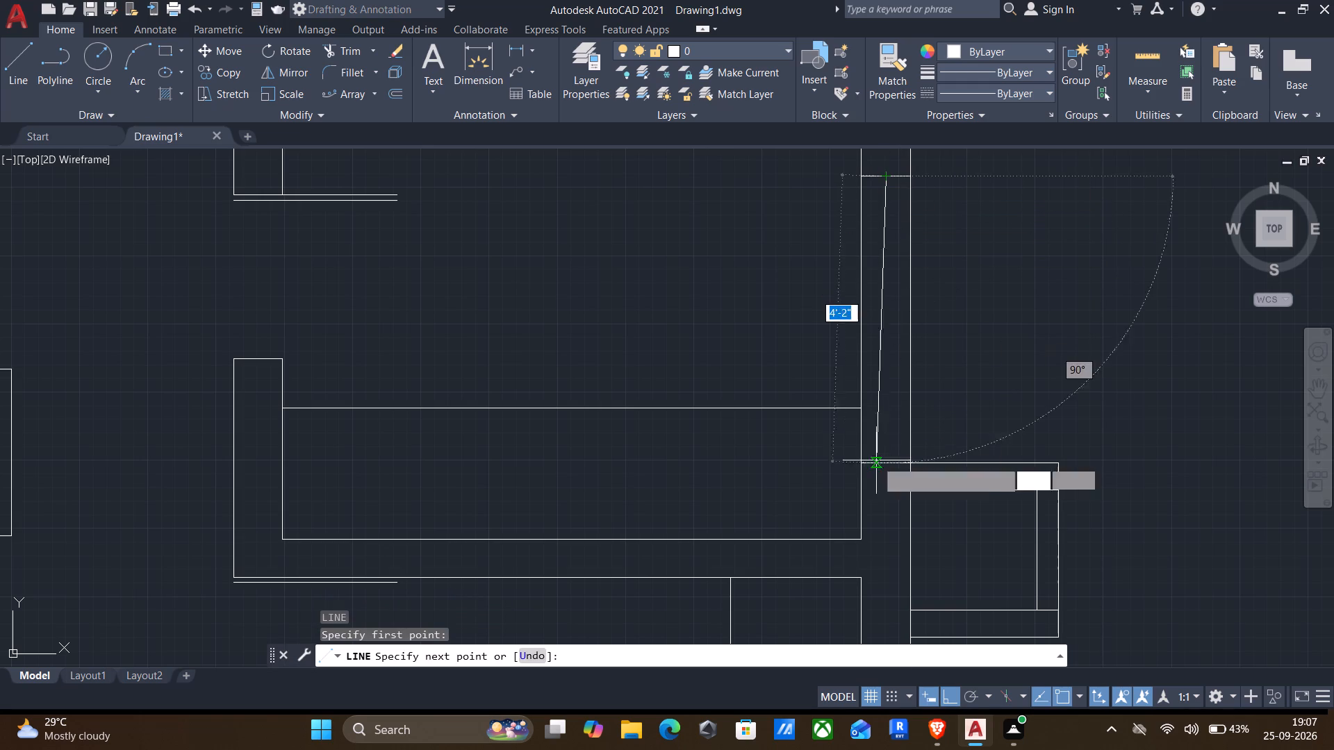
click(885, 462)
key(Return)
Offset the east window's middle line by 1" to each side.
key(o)
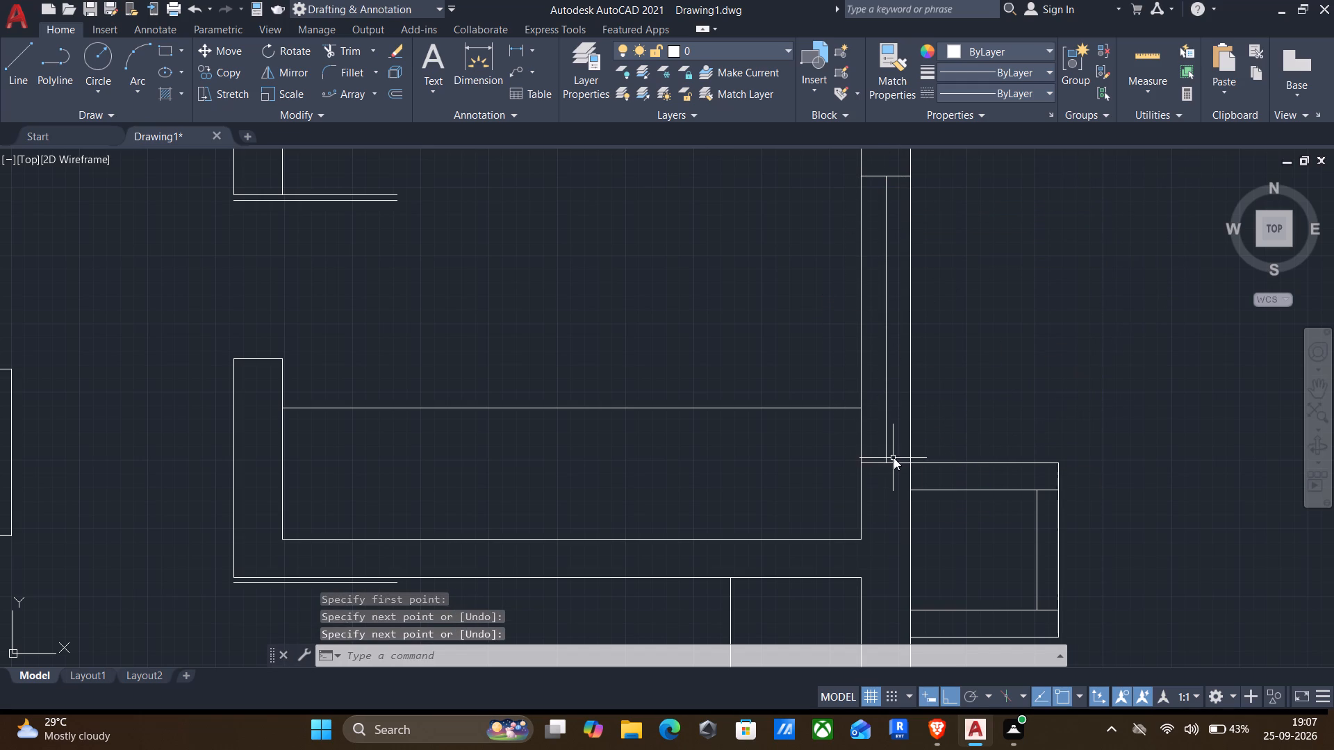
key(Return)
click(881, 397)
click(898, 387)
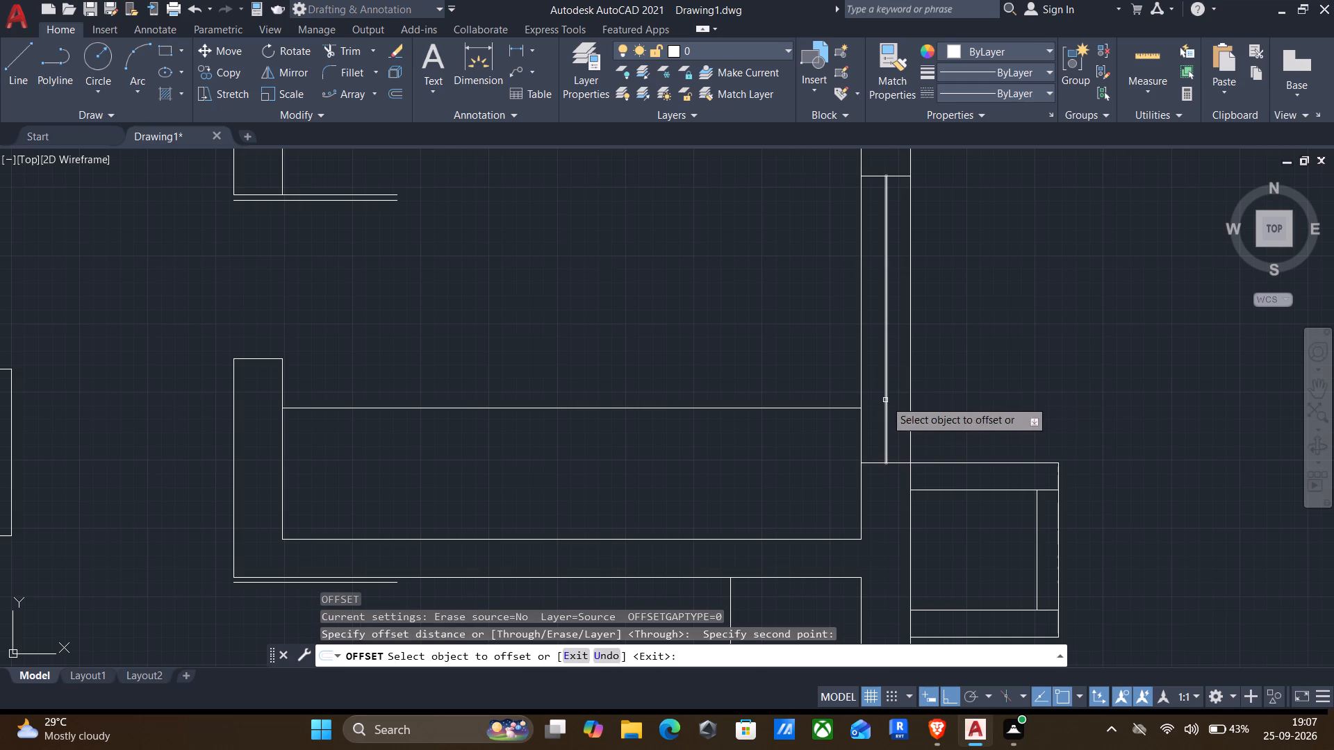
click(885, 401)
key(1)
key(shift+quotedbl)
key(Return)
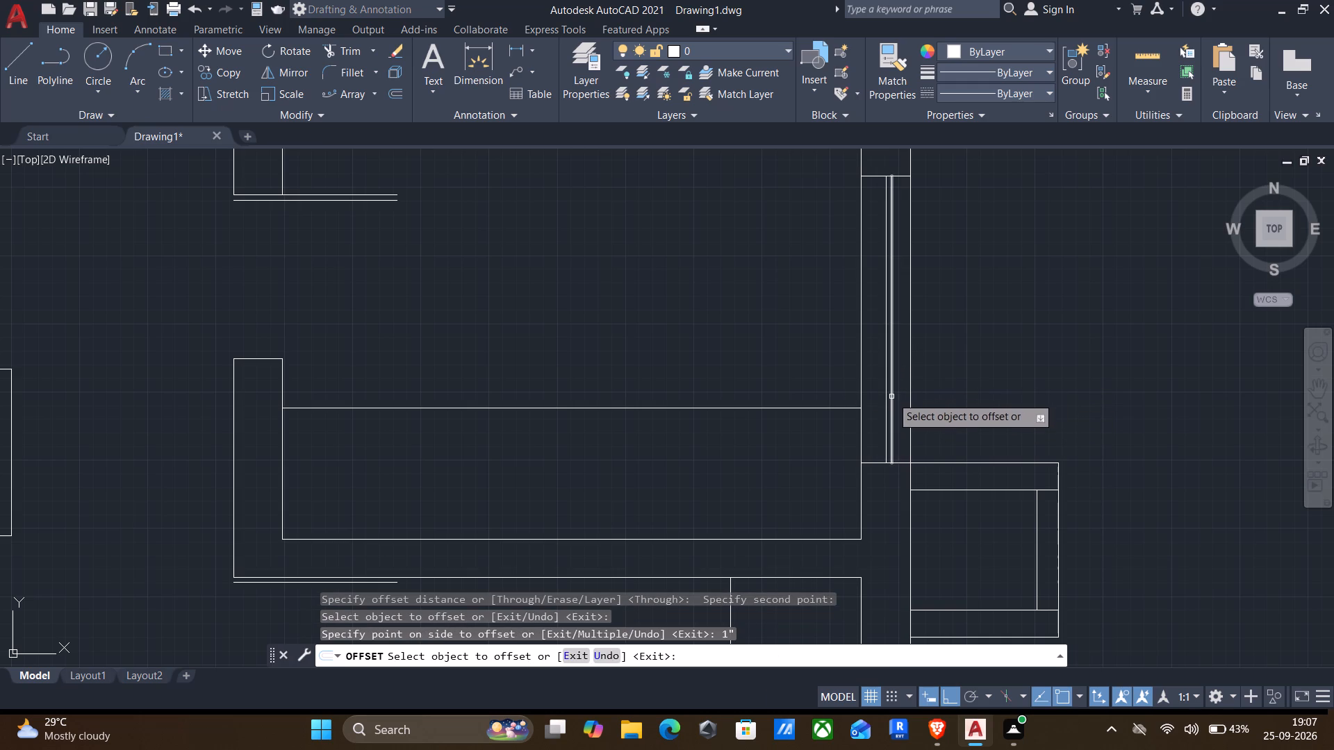
click(885, 401)
key(1)
key(shift+quotedbl)
key(Return)
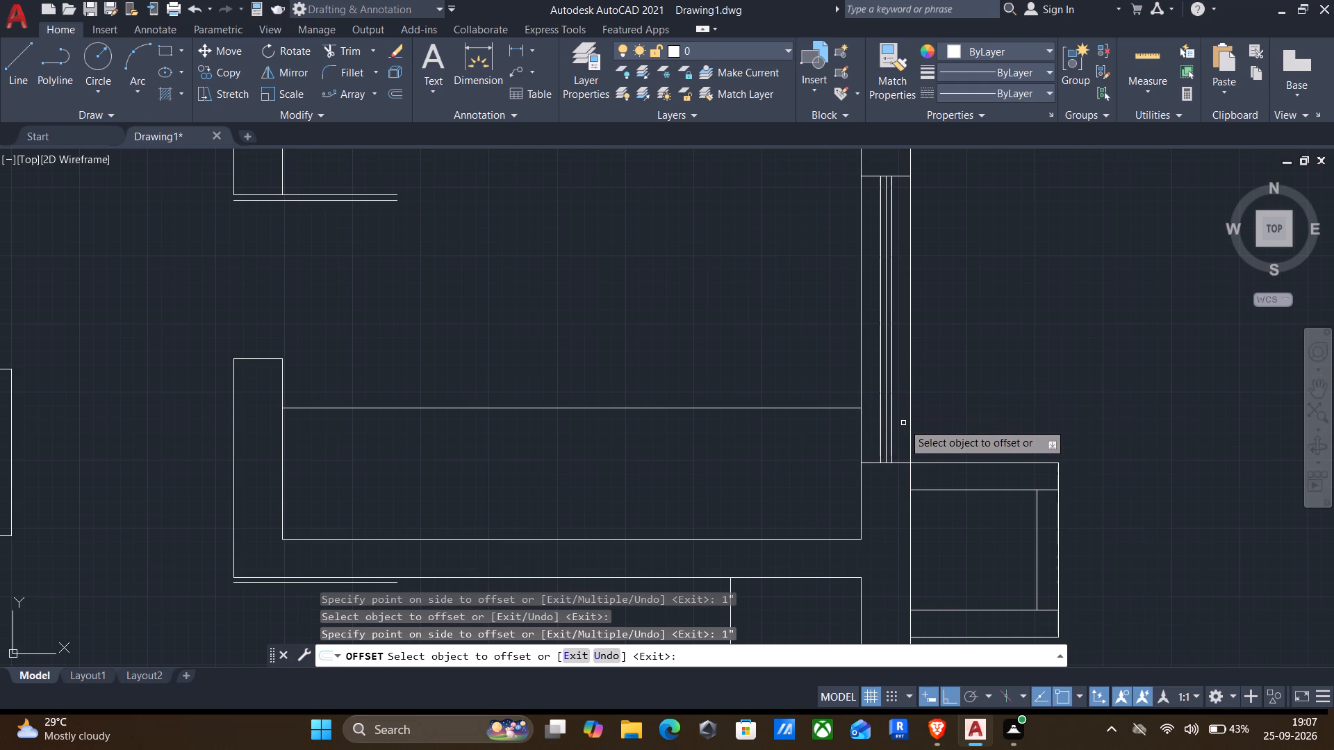
key(Return)
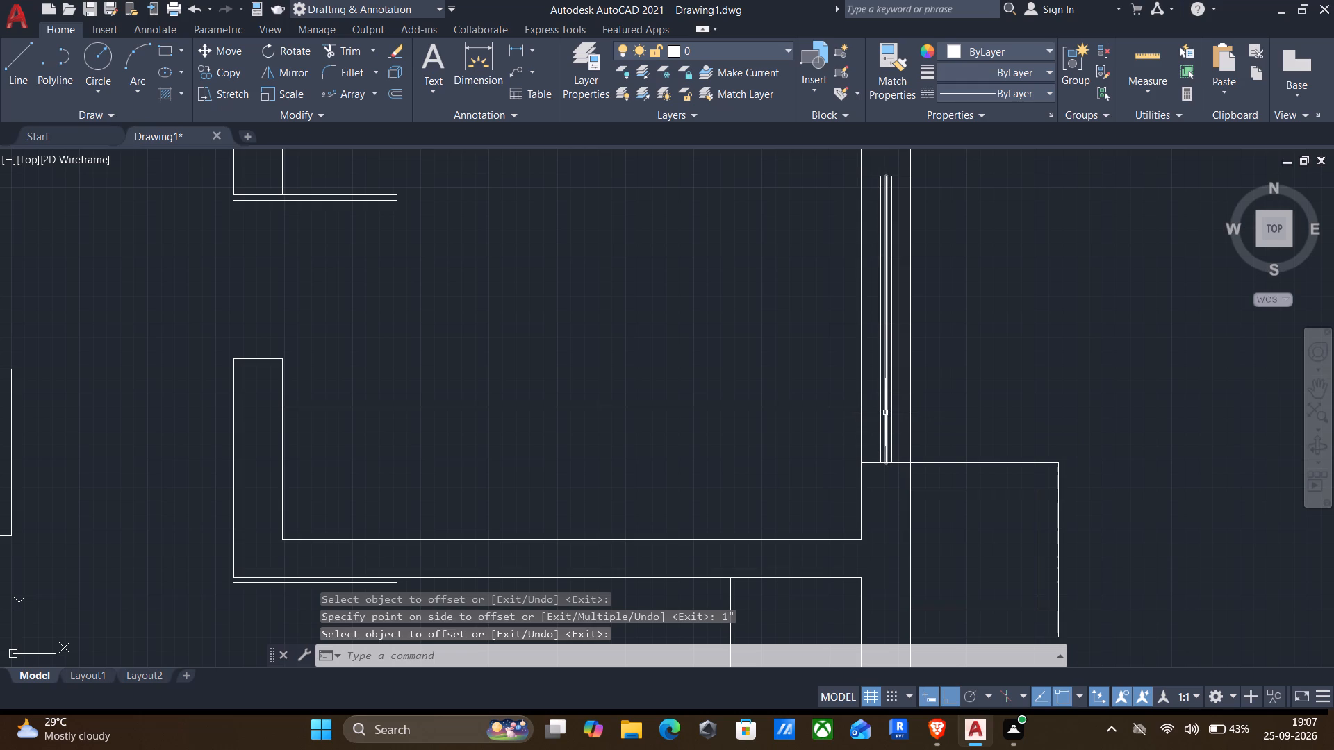
Erase the original middle line of the east window, keeping the two offset lines.
click(885, 412)
key(Delete)
Draw a rectangular appliance outline on the upper counter of the room east of the kitchen, with a smaller rectangle inside its left half.
middle_drag(1000, 414, 999, 389)
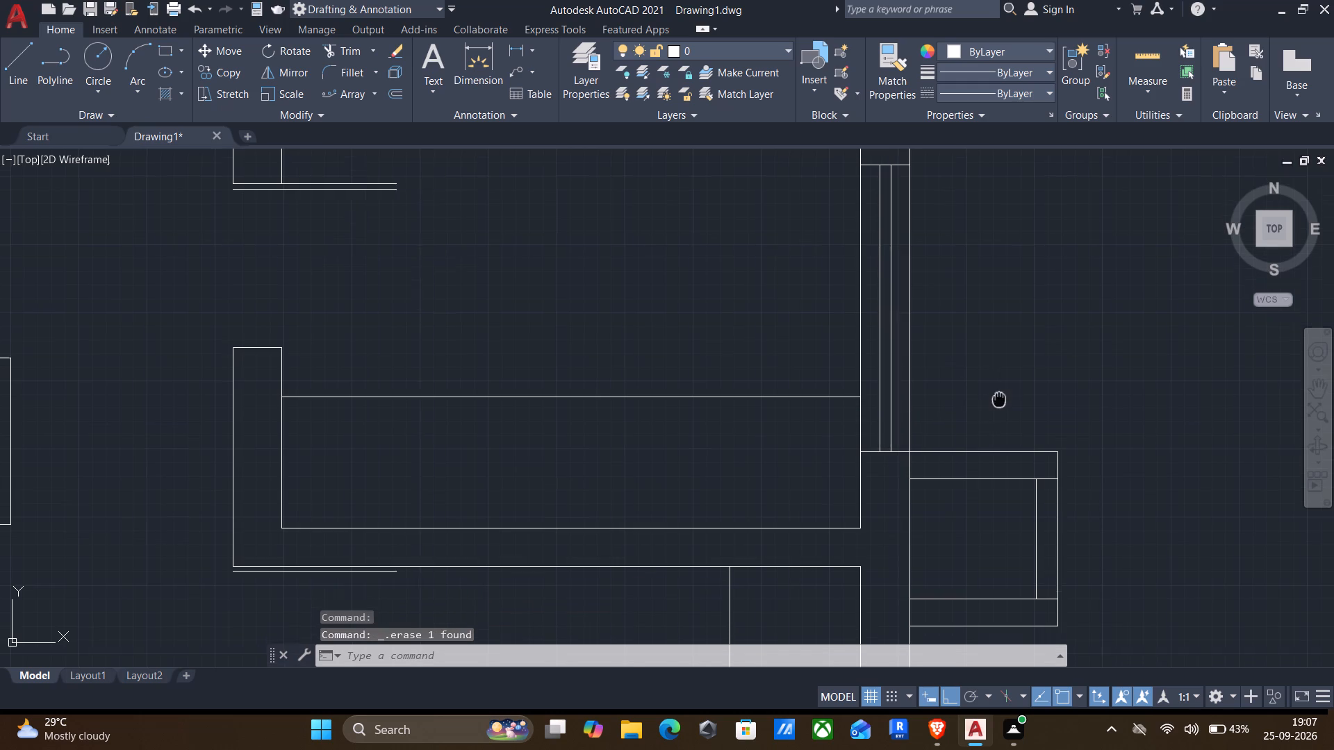
middle_drag(999, 389, 1000, 361)
scroll(994, 354, down, 1)
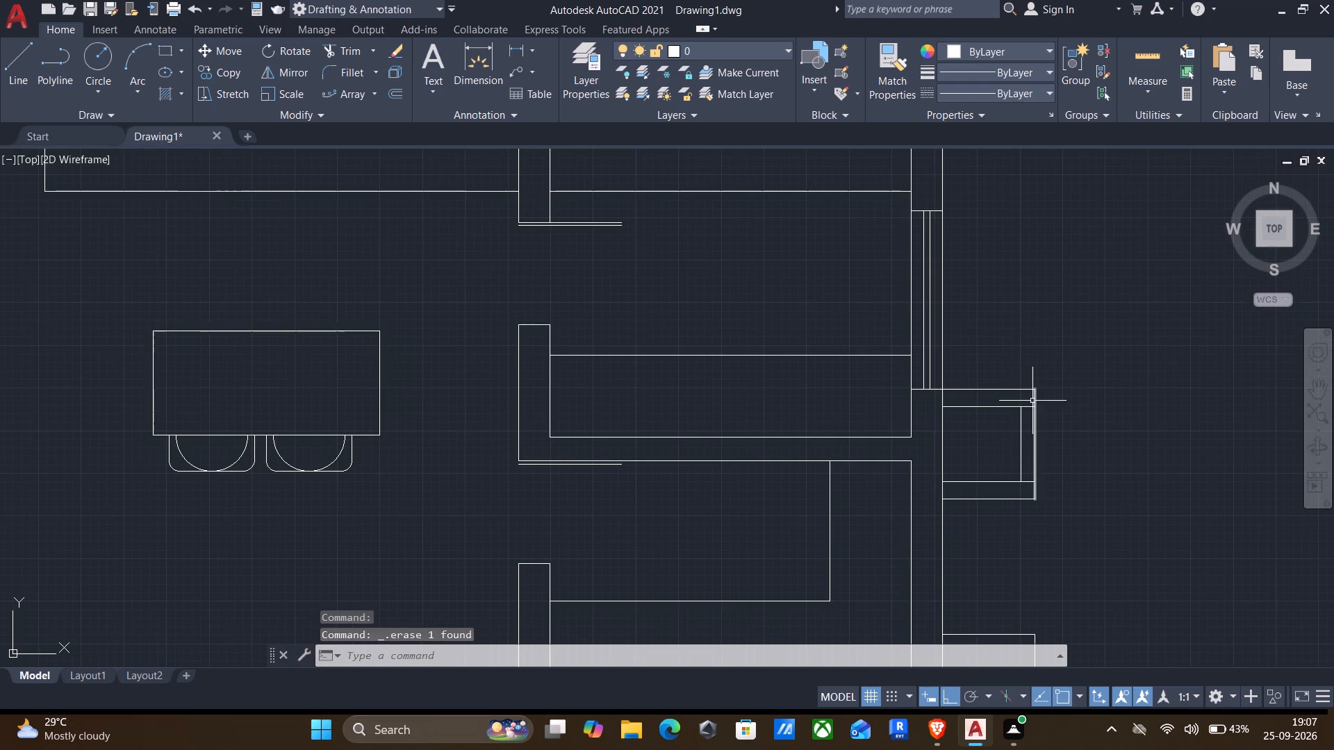
middle_drag(1032, 403, 1023, 393)
scroll(1028, 423, down, 1)
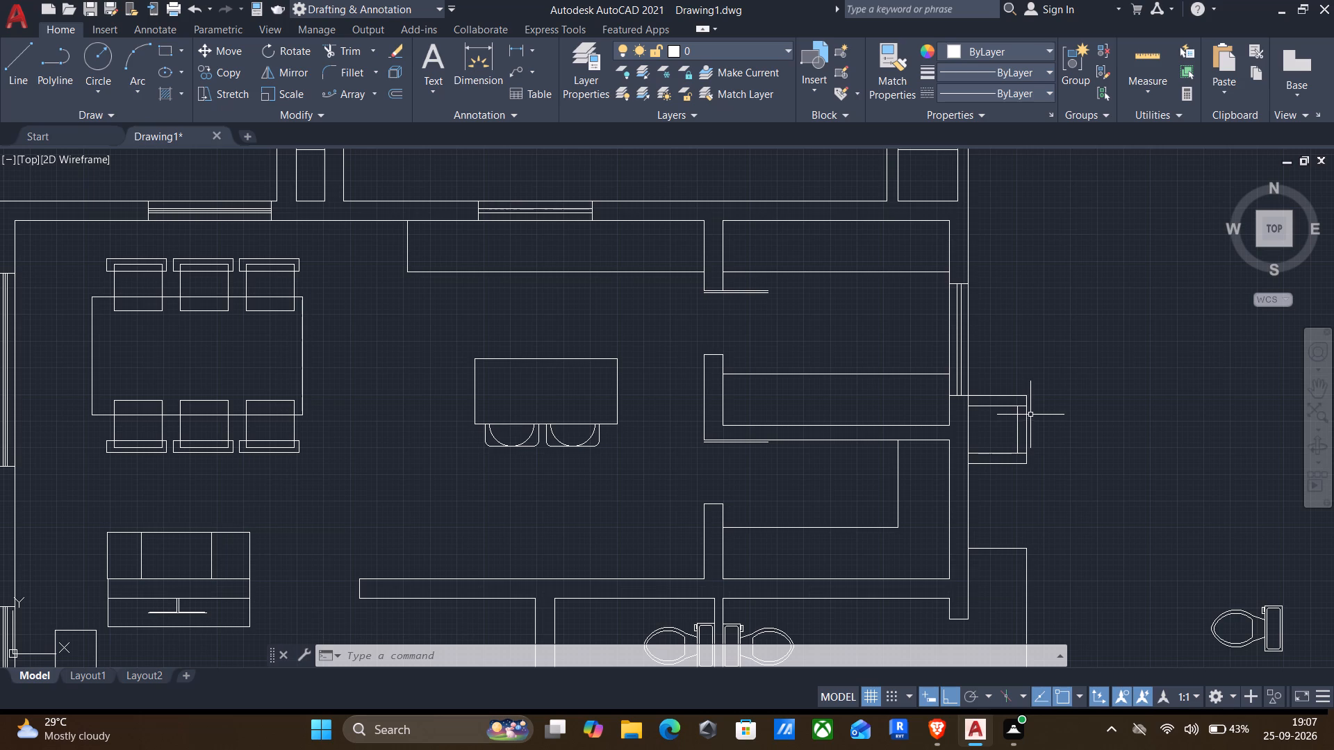
middle_drag(1121, 456, 1077, 348)
middle_drag(1055, 353, 1079, 428)
middle_drag(1055, 418, 1084, 521)
key(r)
text(ec)
key(Return)
scroll(780, 318, up, 1)
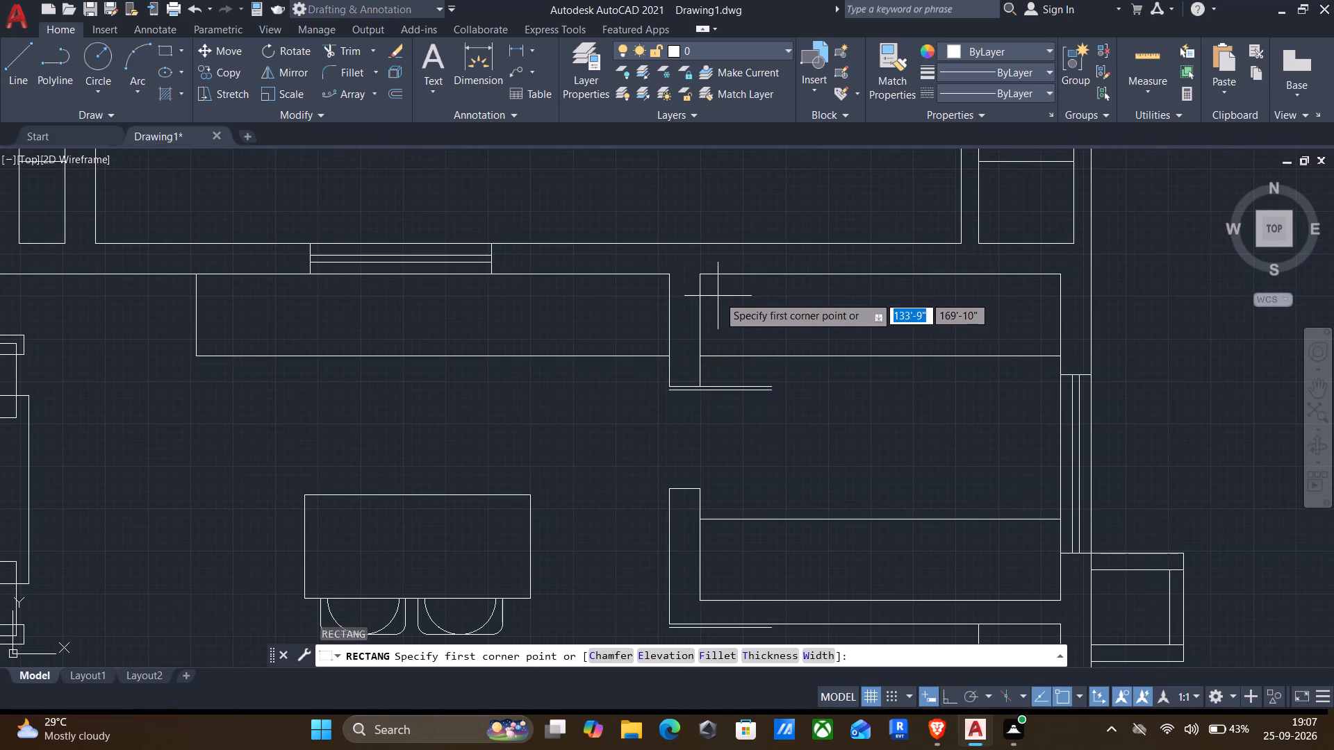
scroll(732, 301, up, 2)
click(741, 270)
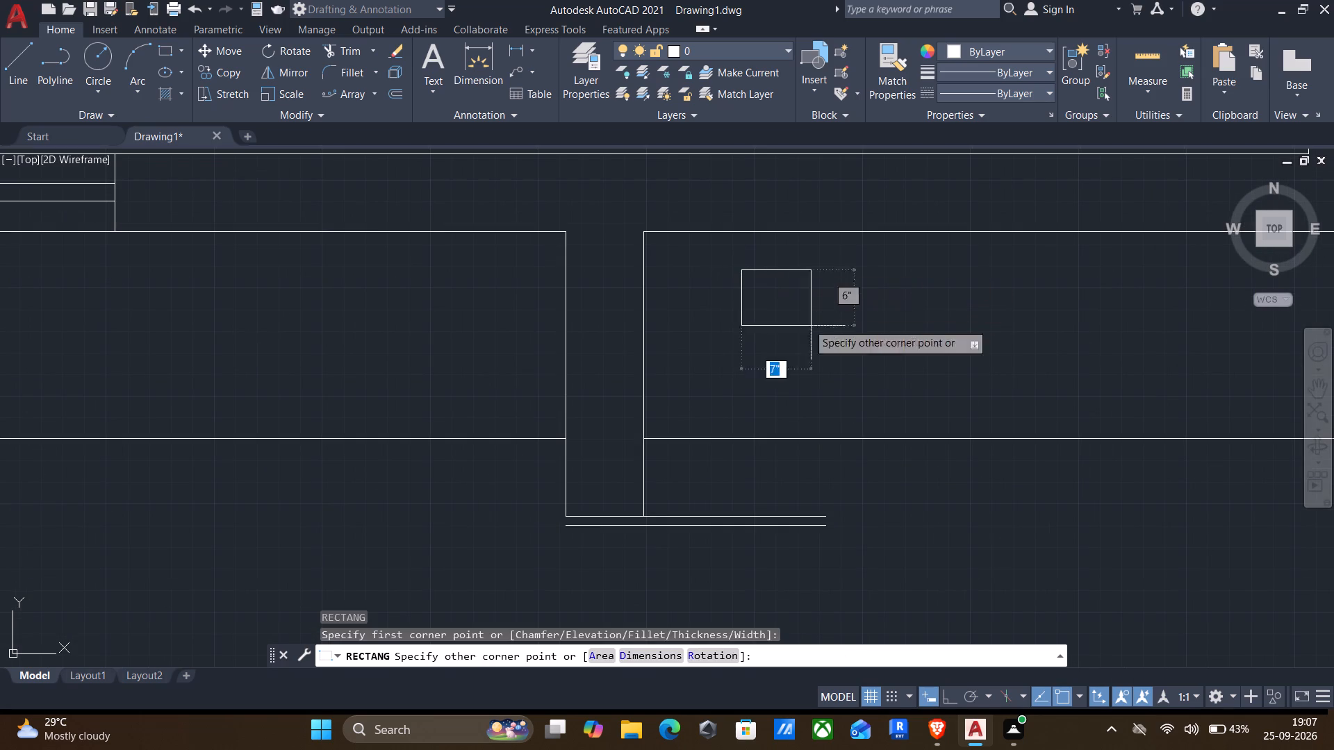
click(1001, 397)
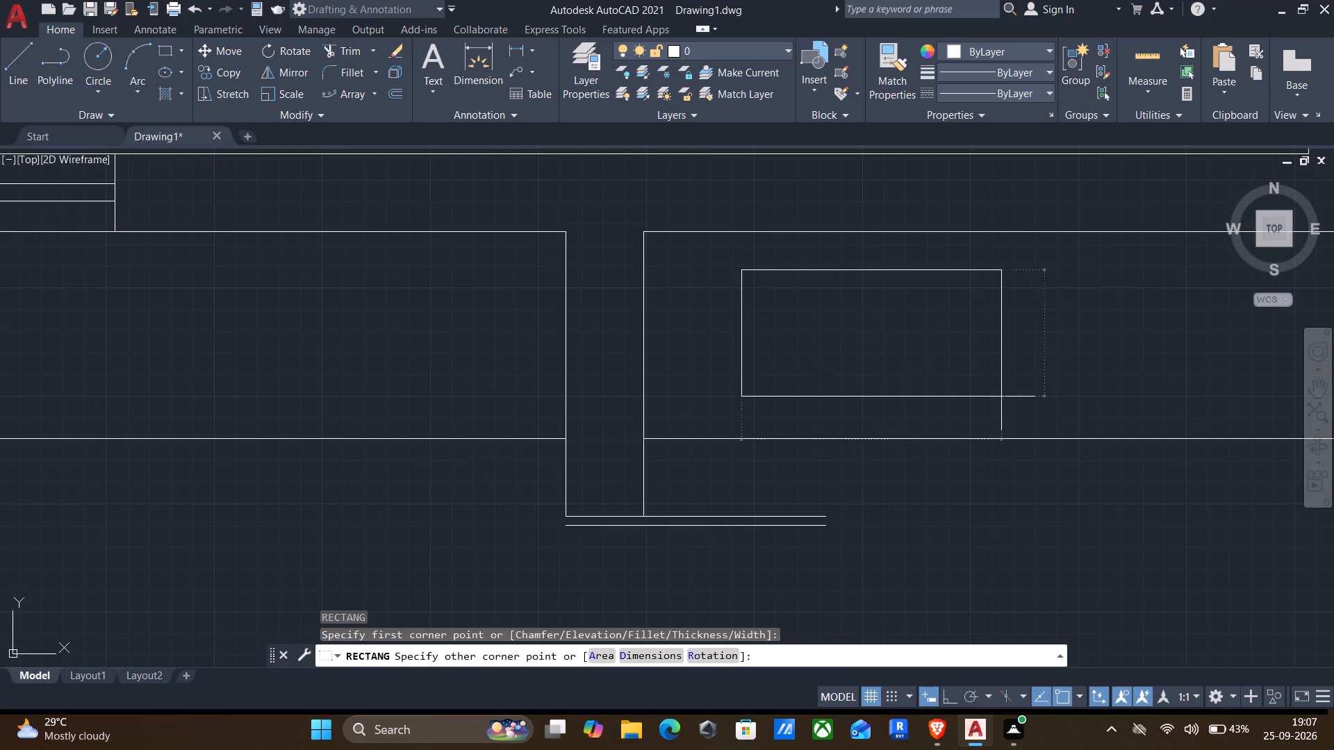
key(Return)
click(772, 290)
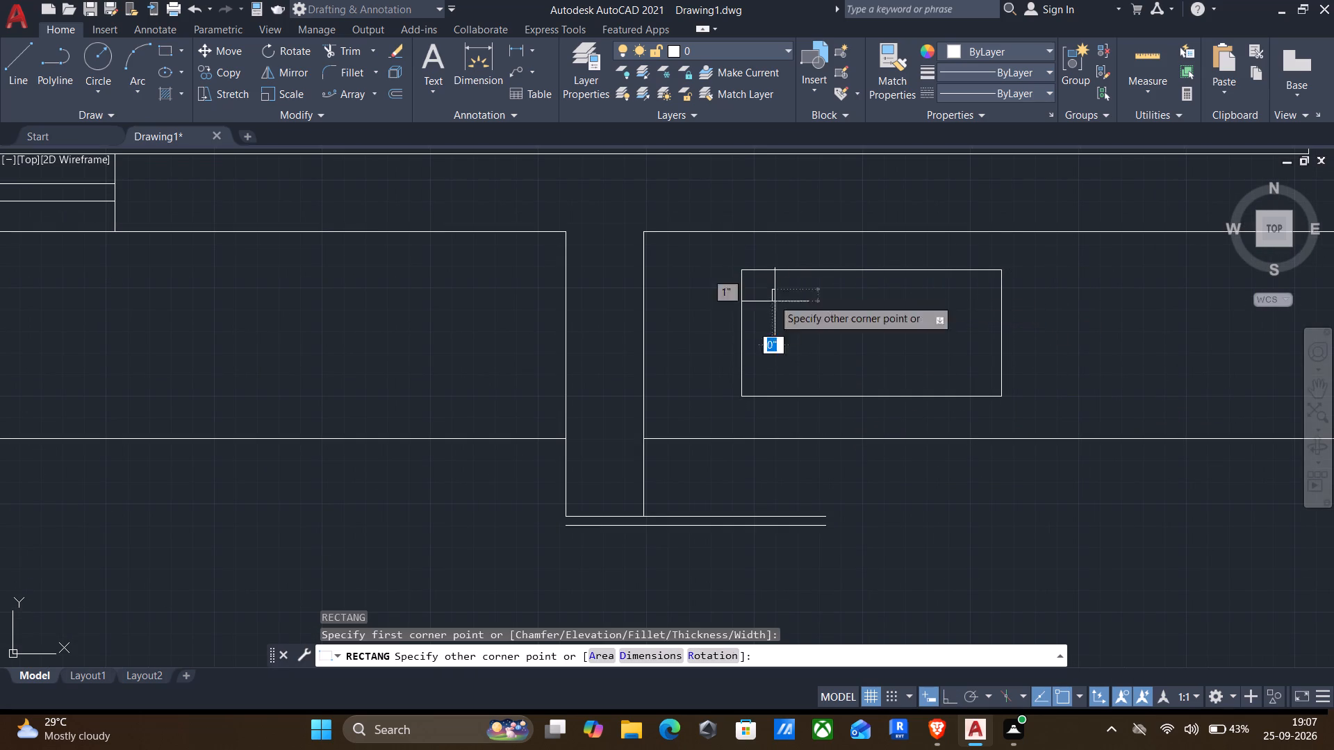
click(880, 371)
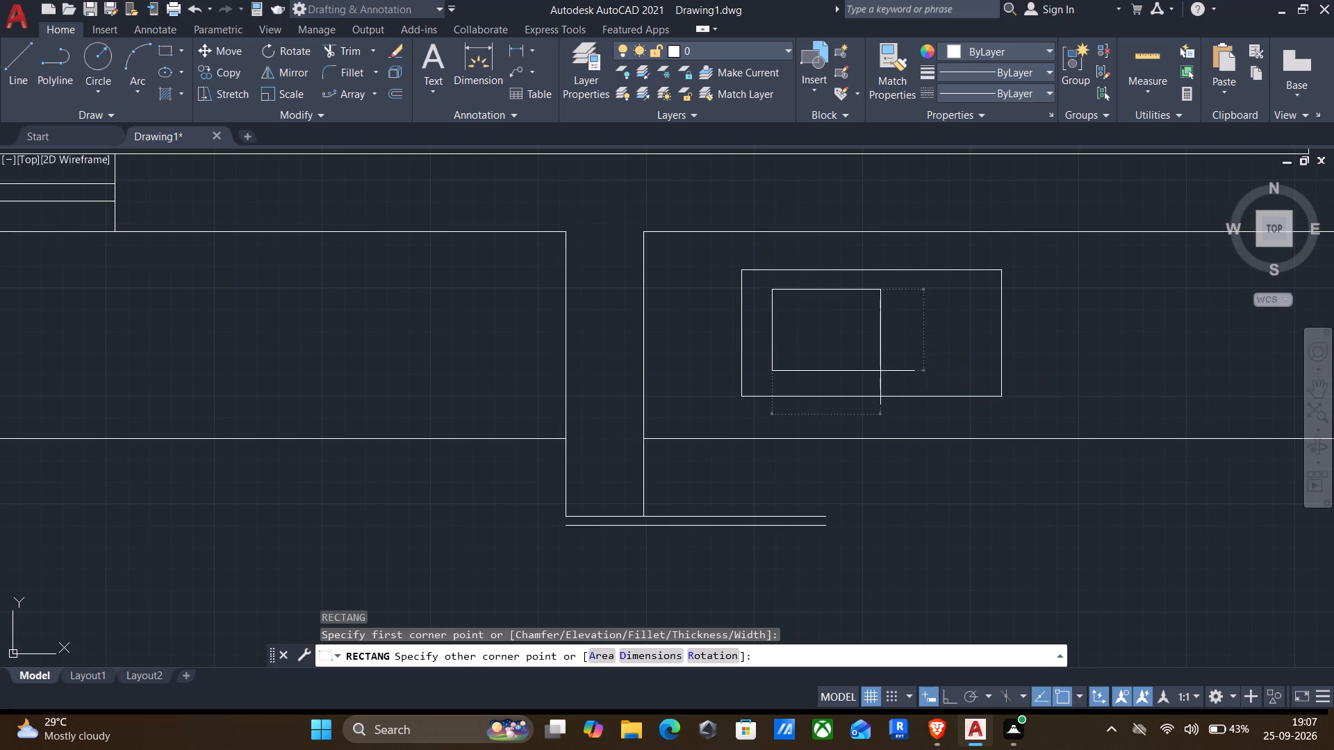
Draw a thin horizontal bar about 11" by 1" beside the inner rectangle, near the top of the appliance outline.
key(Return)
click(899, 297)
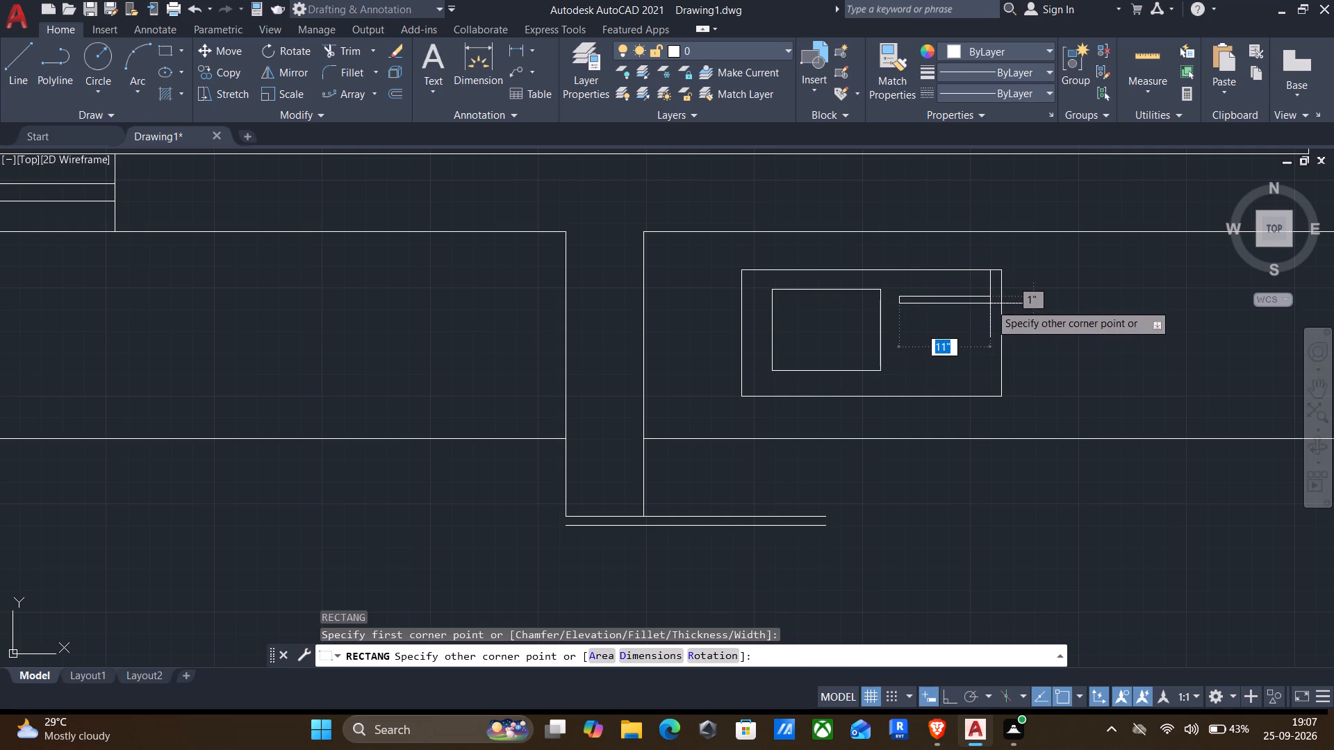
click(992, 303)
Copy the thin bar three times straight down inside the appliance outline, roughly evenly spaced.
click(923, 321)
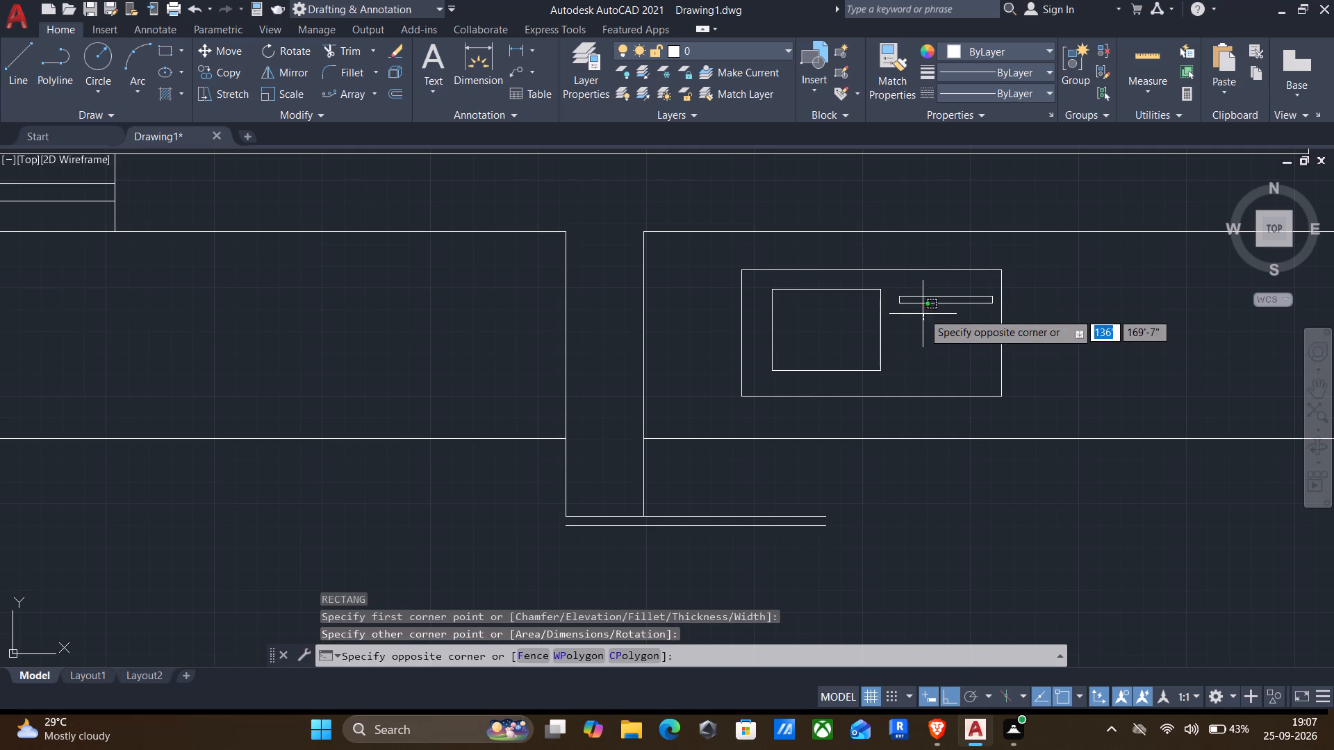
click(902, 284)
key(c)
key(o)
key(Return)
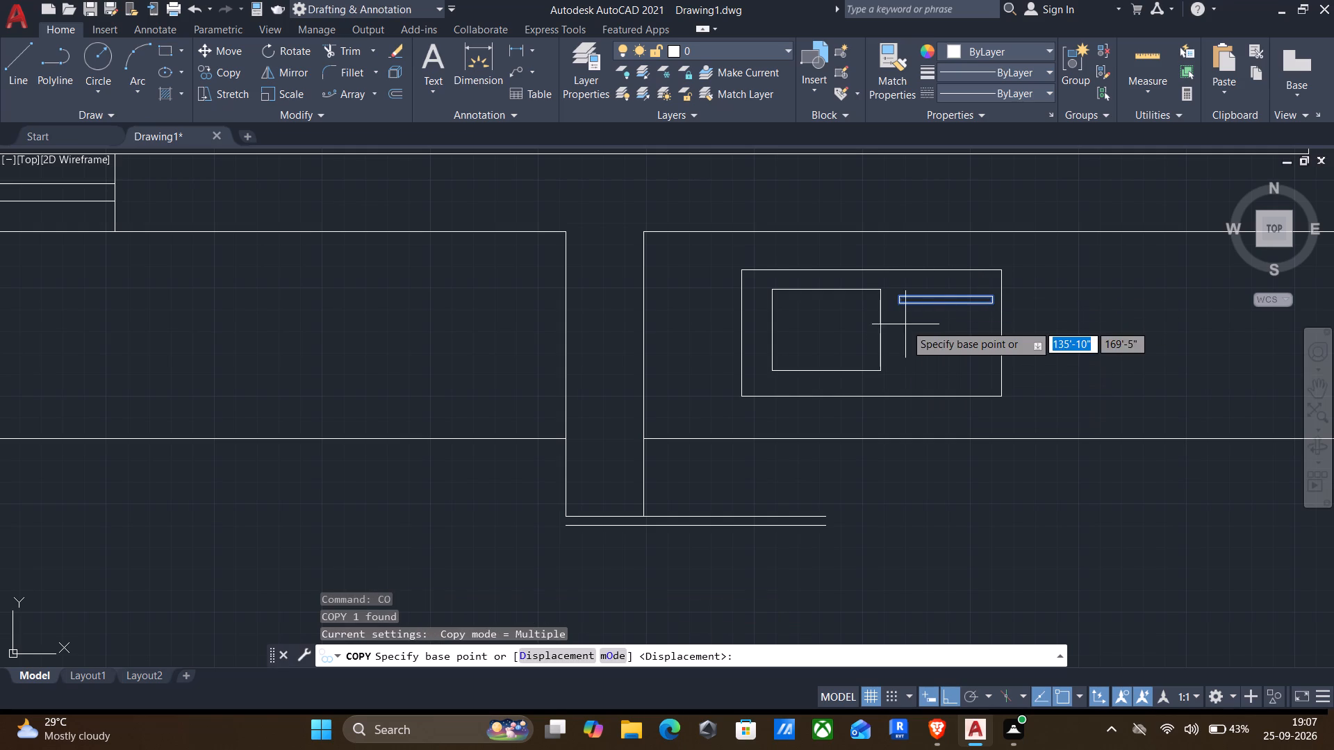
click(904, 293)
click(903, 321)
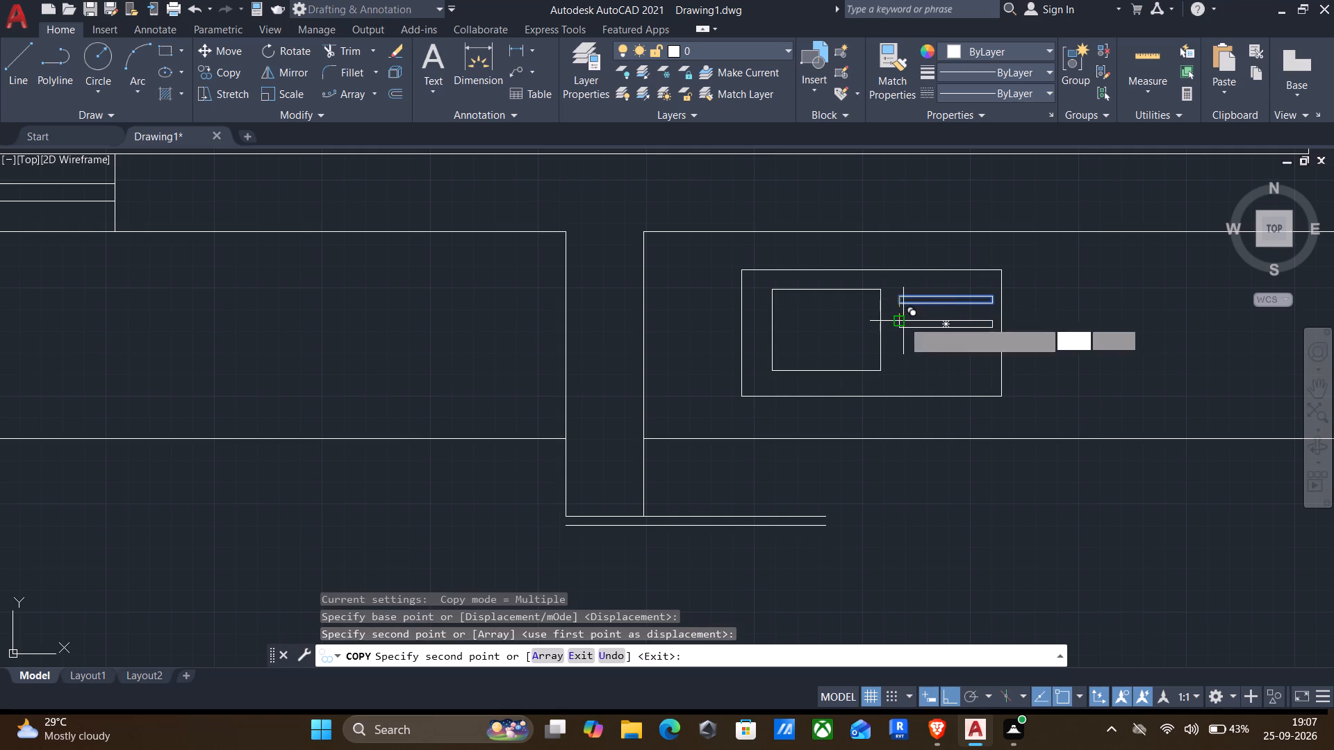
click(897, 342)
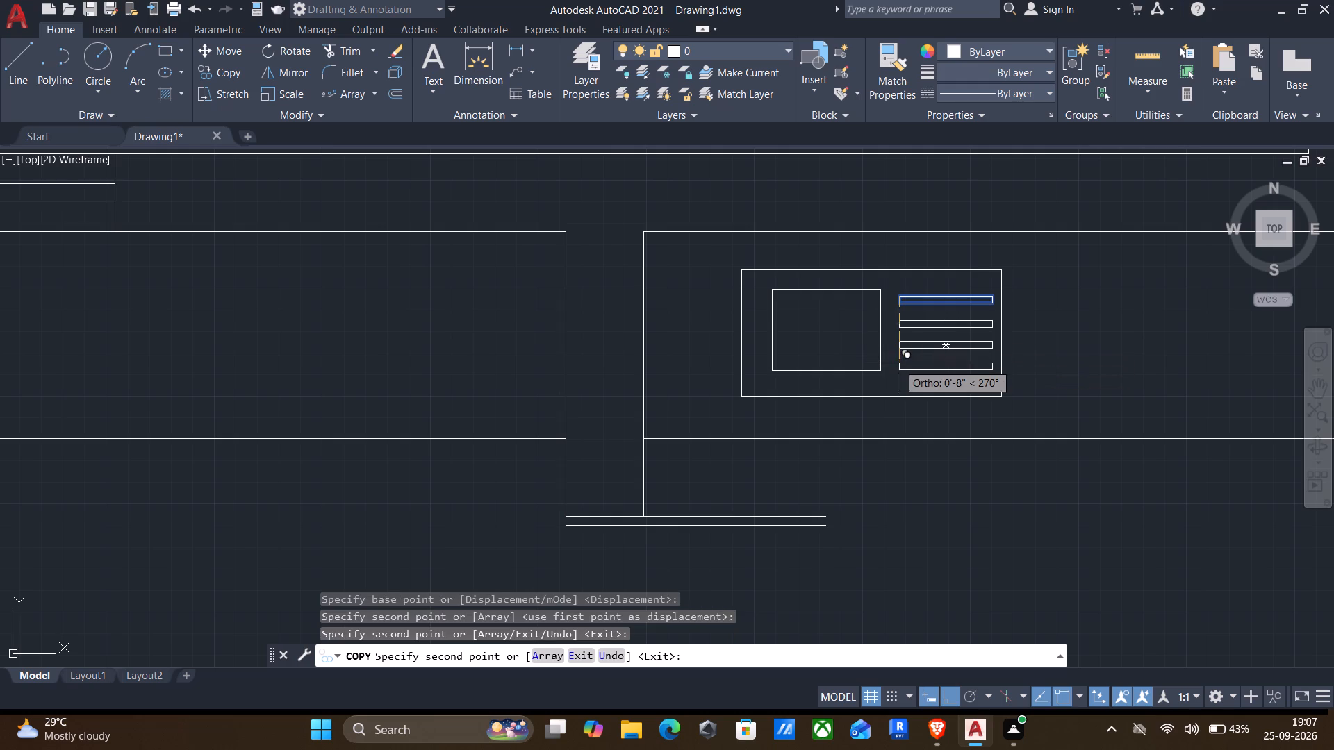
click(896, 358)
key(Escape)
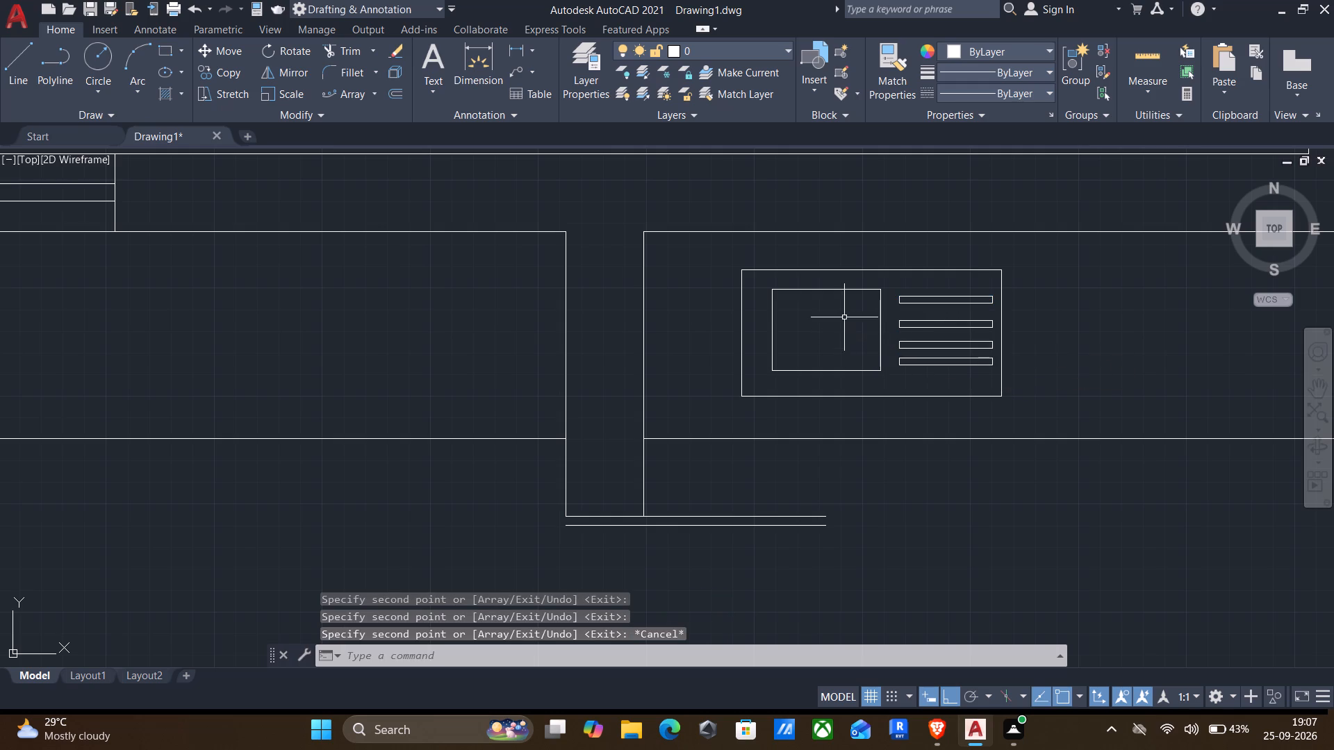
Fillet the upper-left corner of the appliance's inner rectangle with a 3" radius.
key(f)
key(Return)
key(r)
key(Return)
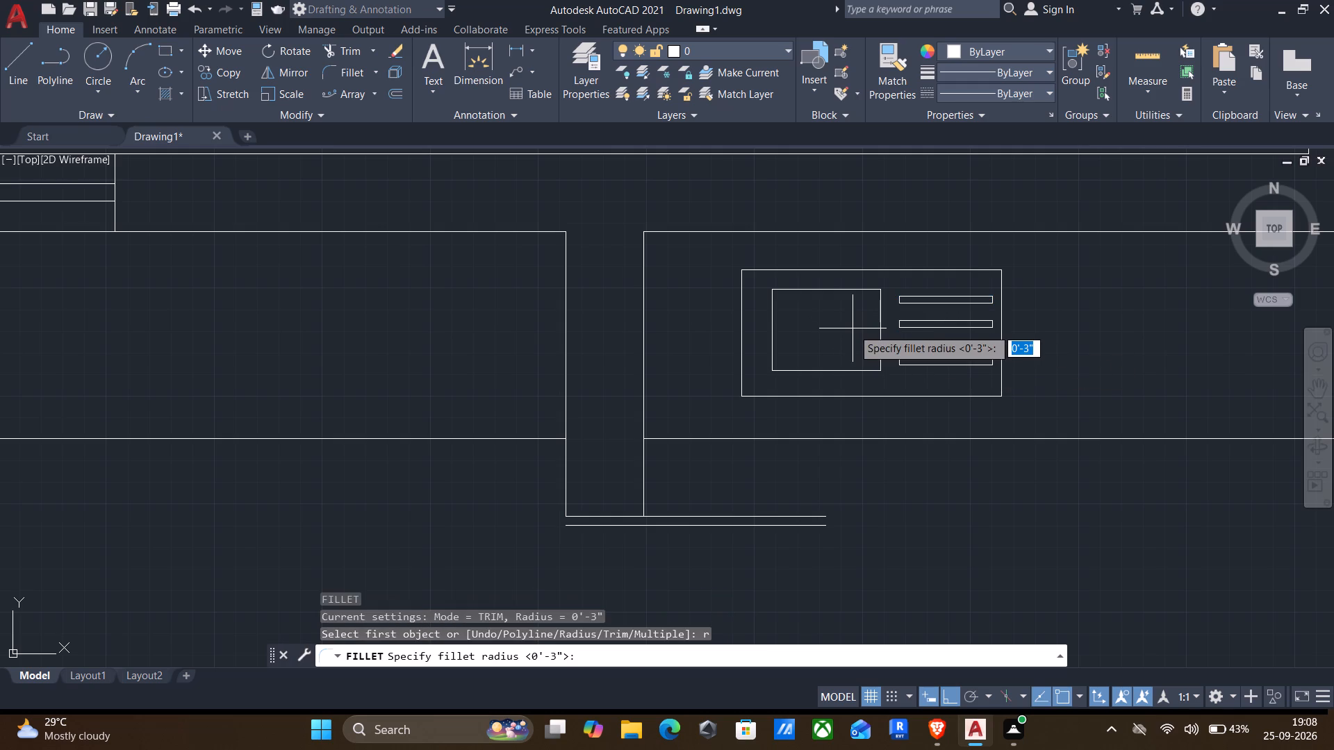
key(Return)
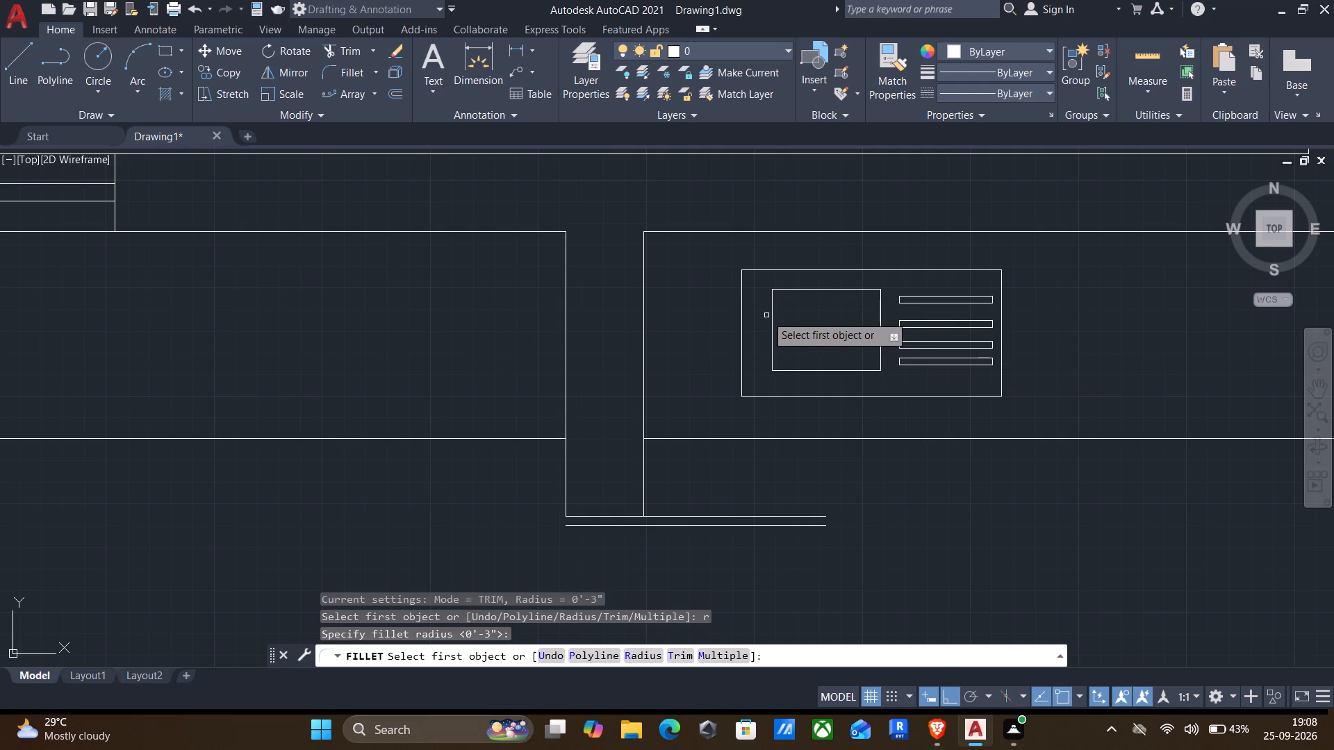
click(772, 307)
click(786, 291)
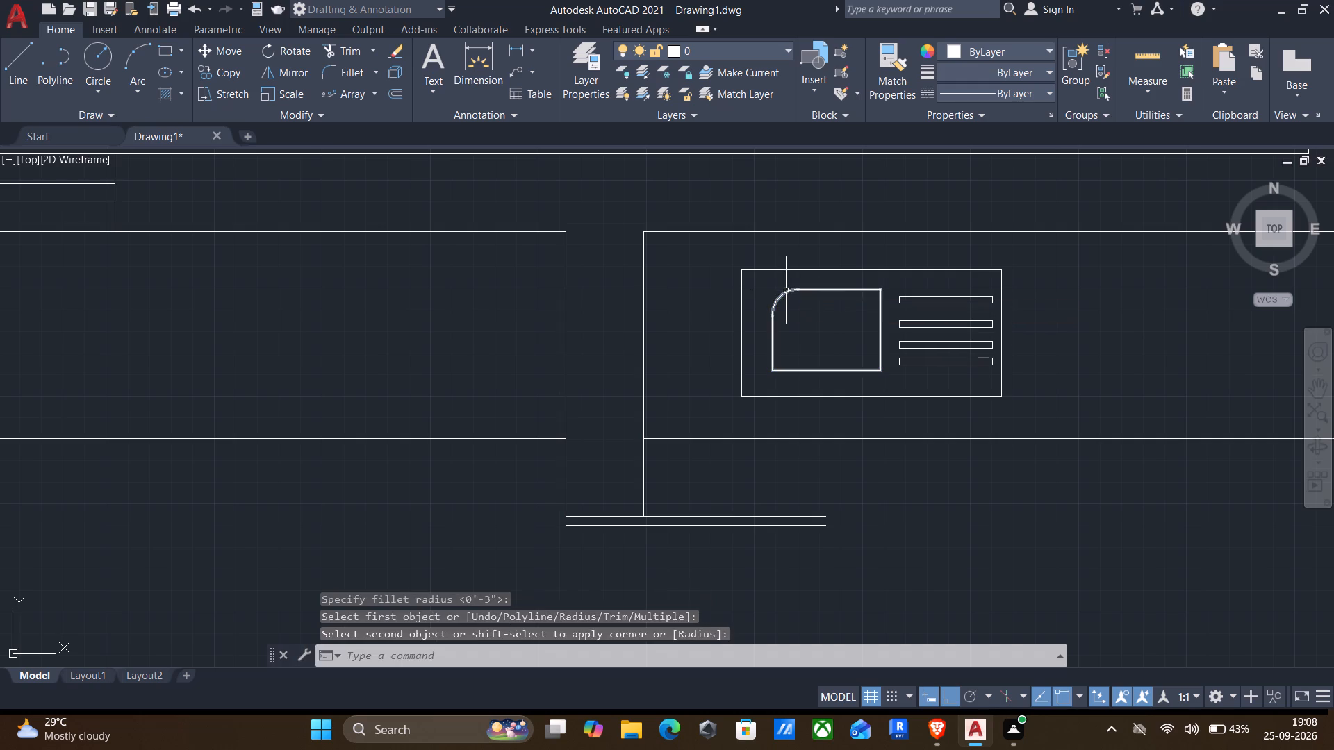
Fillet the remaining three corners of the appliance's inner rectangle with the same 3" radius.
key(Return)
click(879, 310)
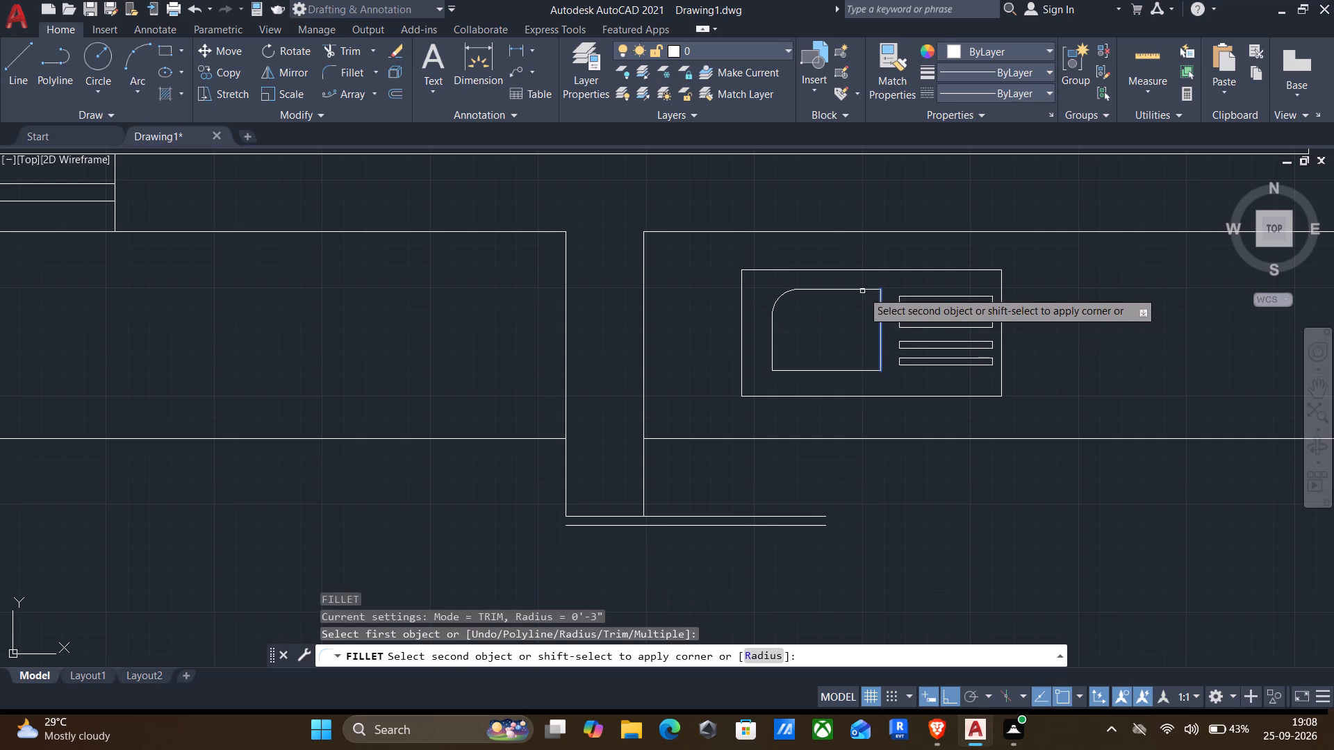
click(860, 290)
key(Return)
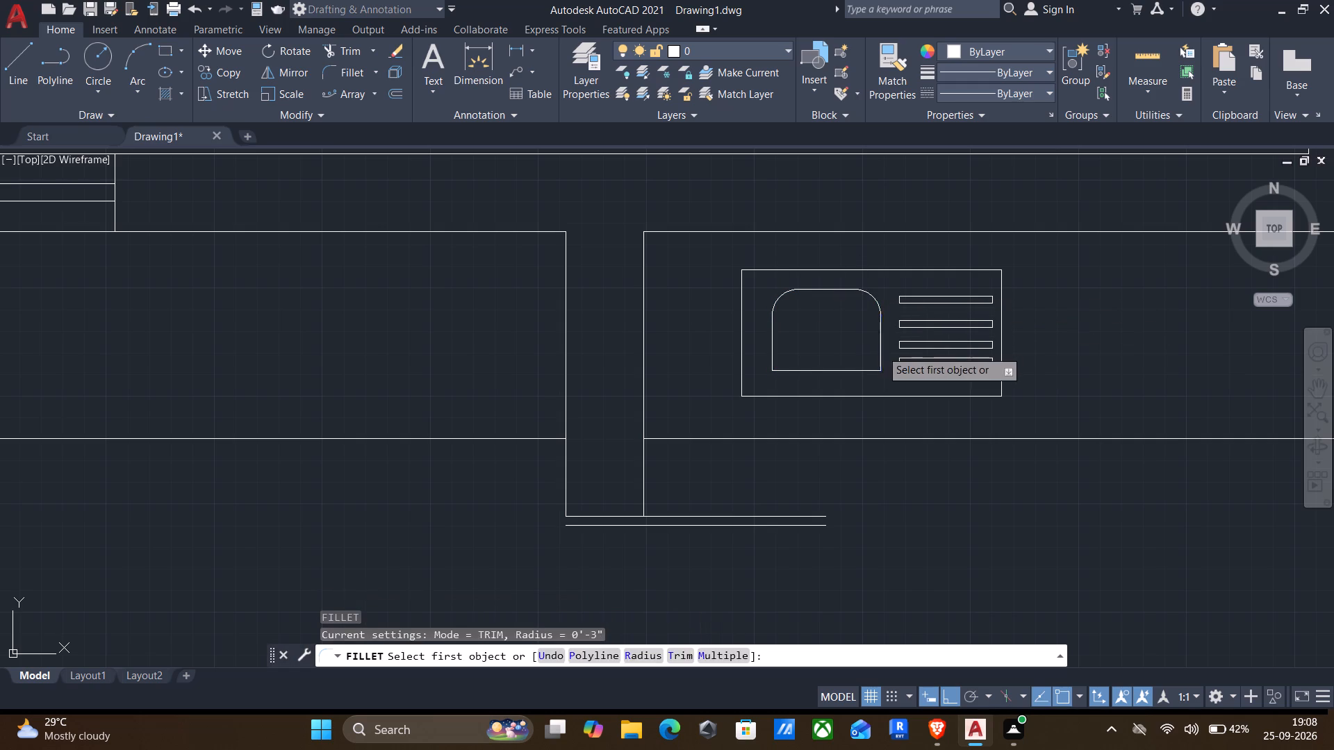
click(881, 350)
click(861, 370)
key(Return)
click(817, 372)
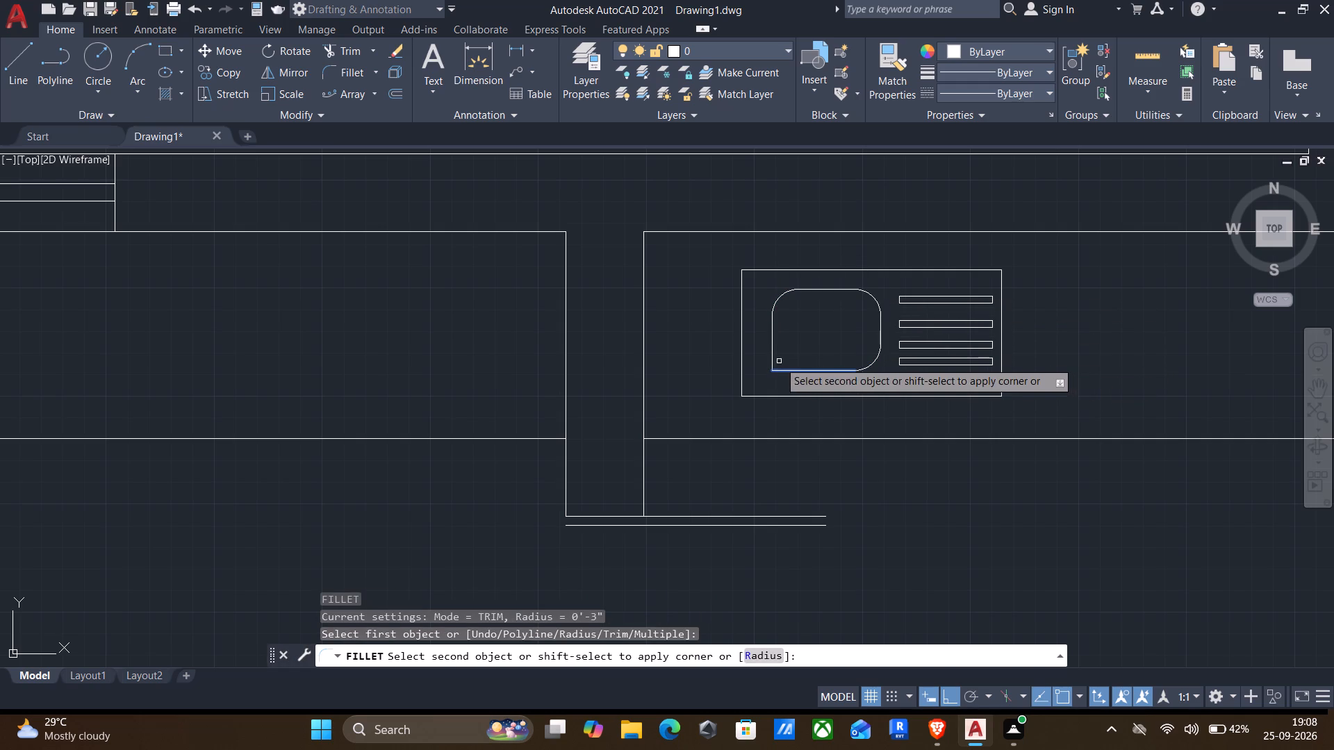
click(773, 358)
Copy the loose side-view faucet from outside the plan onto the sink's upper edge, centred above the rounded basin.
scroll(784, 353, down, 2)
middle_drag(856, 367, 522, 322)
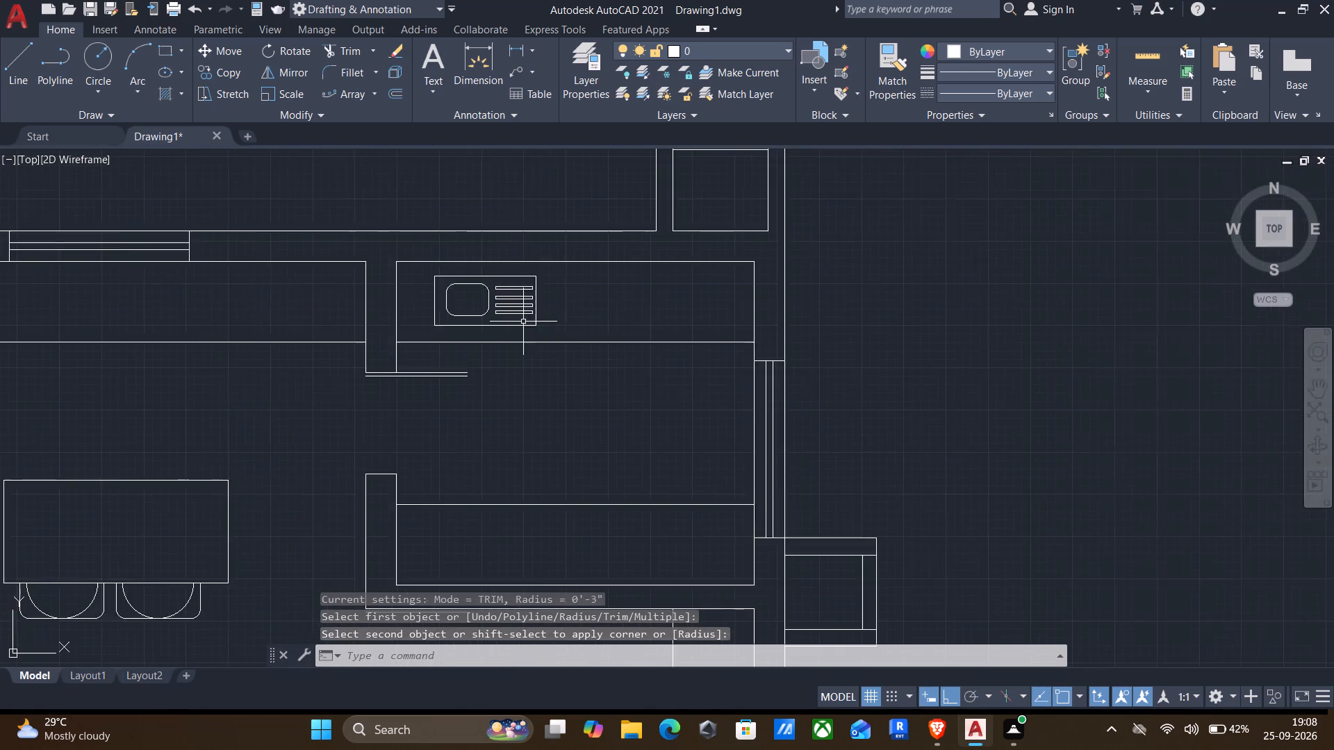
scroll(525, 322, down, 3)
middle_drag(945, 406, 934, 281)
scroll(899, 447, up, 1)
middle_drag(898, 448, 948, 293)
middle_drag(852, 415, 1019, 283)
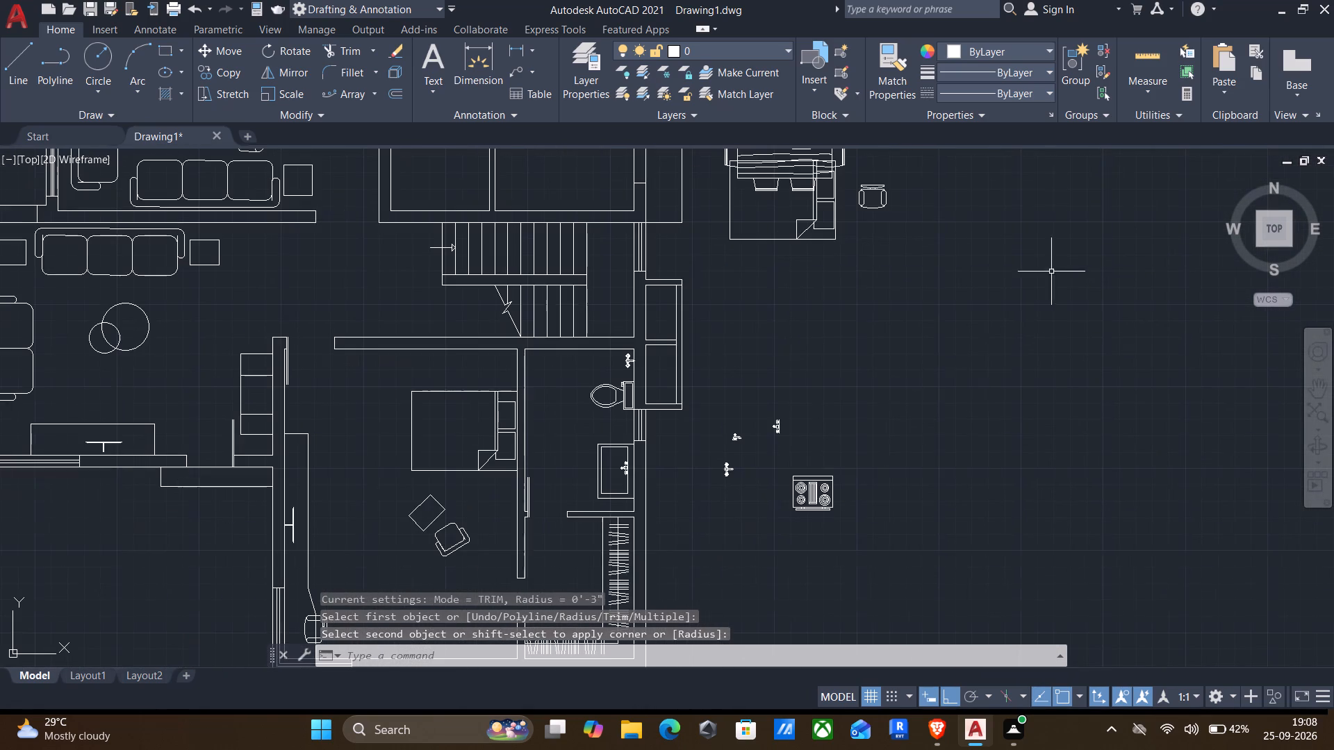
scroll(734, 464, up, 3)
click(661, 302)
click(774, 426)
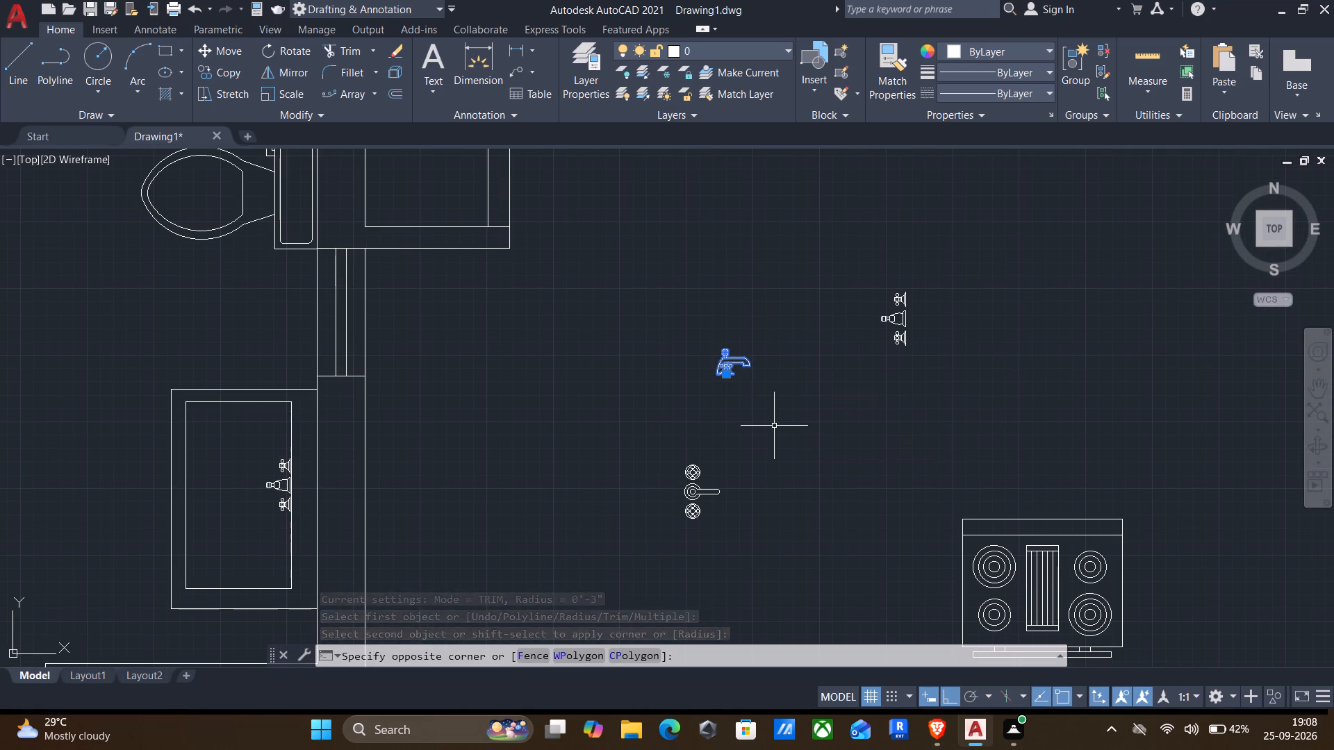
key(c)
key(o)
key(Return)
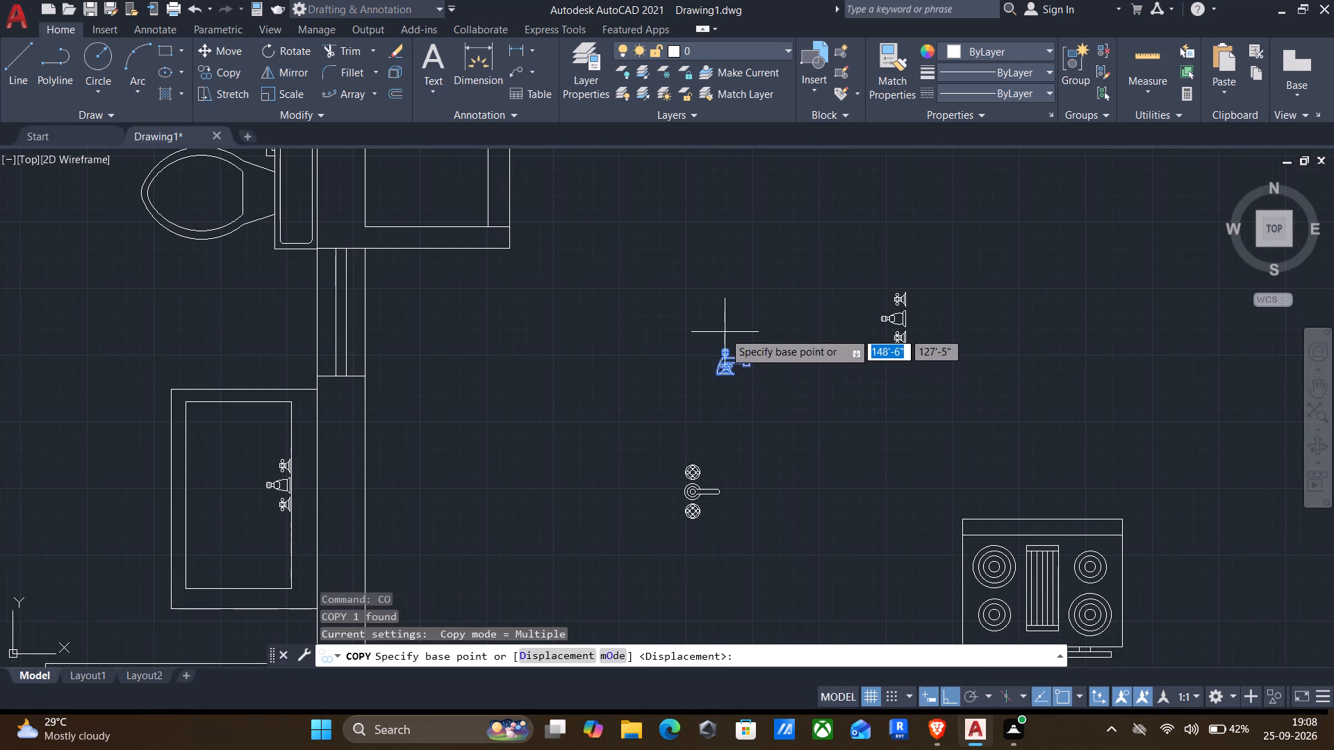
click(724, 348)
middle_drag(756, 189, 759, 197)
middle_drag(827, 282, 999, 384)
key(F8)
scroll(874, 390, down, 1)
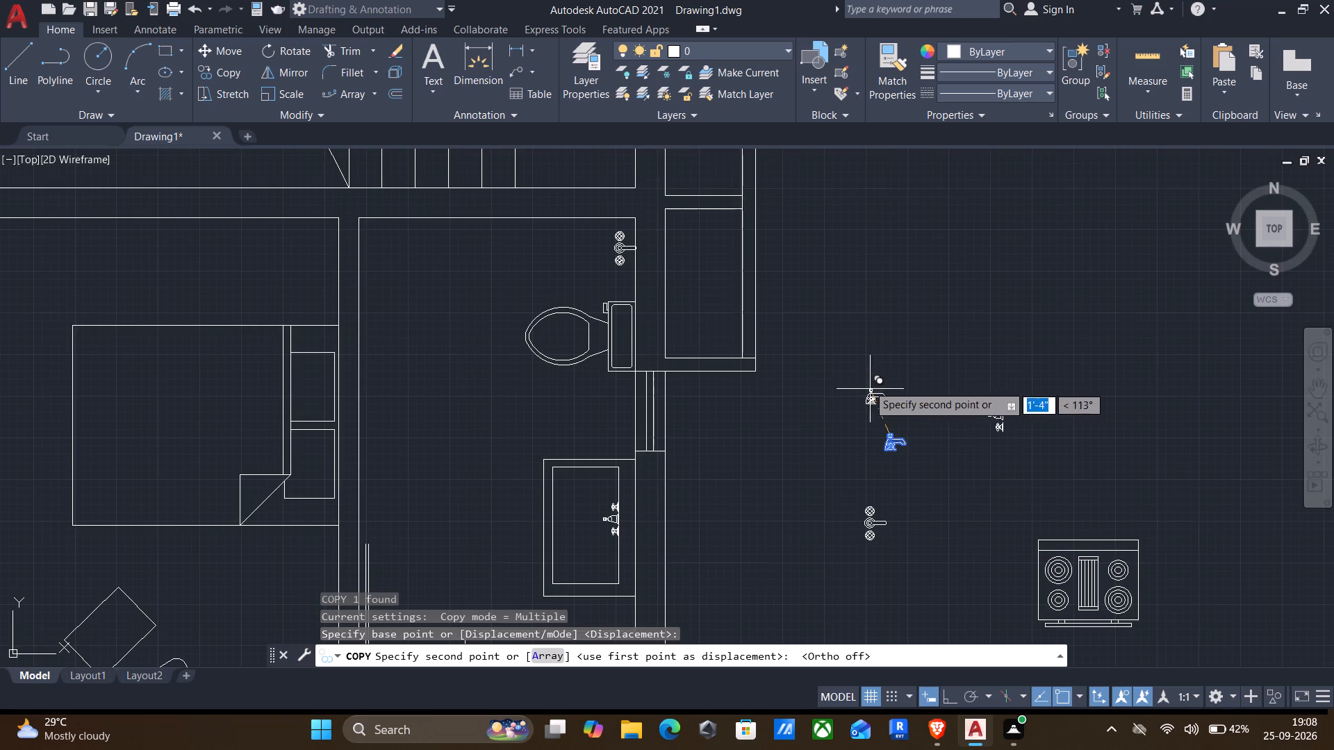
middle_drag(867, 385, 1167, 599)
middle_drag(845, 382, 1082, 642)
scroll(1081, 637, down, 1)
middle_drag(841, 405, 857, 733)
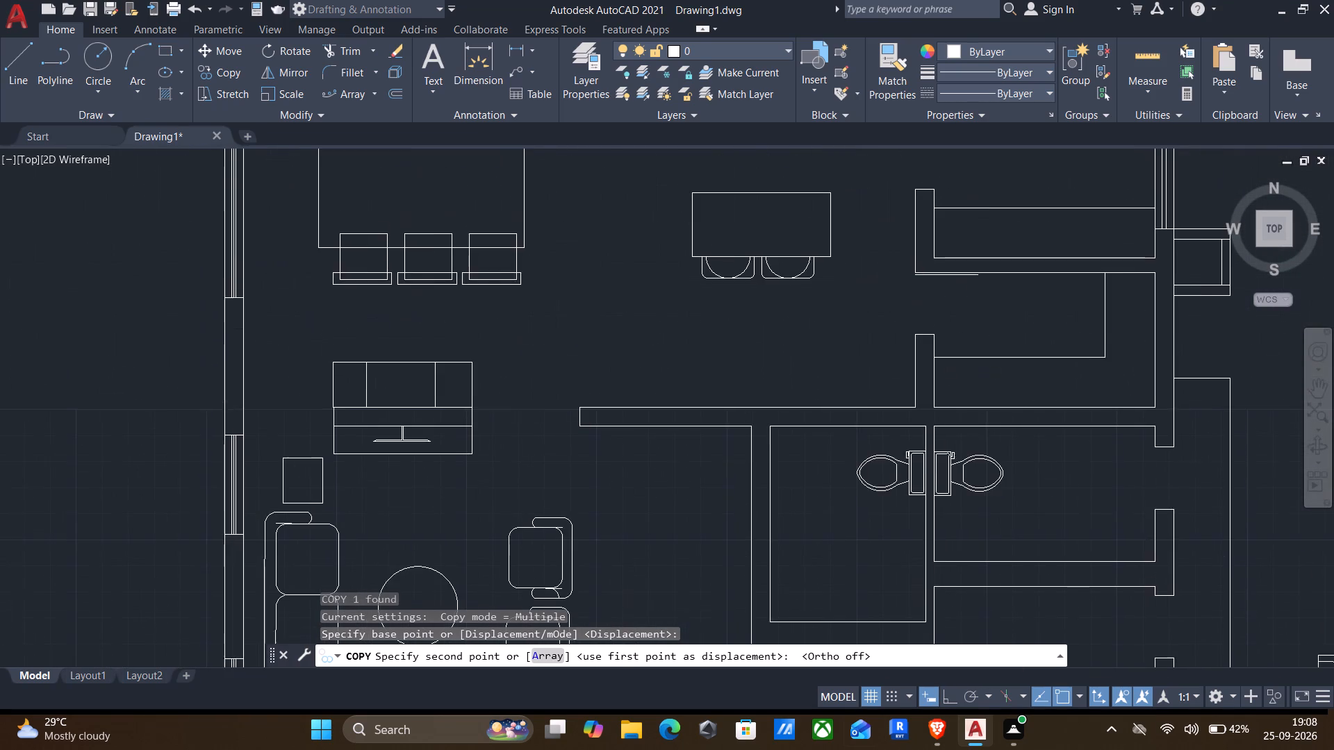
middle_drag(819, 301, 873, 642)
middle_drag(811, 474, 811, 467)
middle_drag(803, 419, 804, 394)
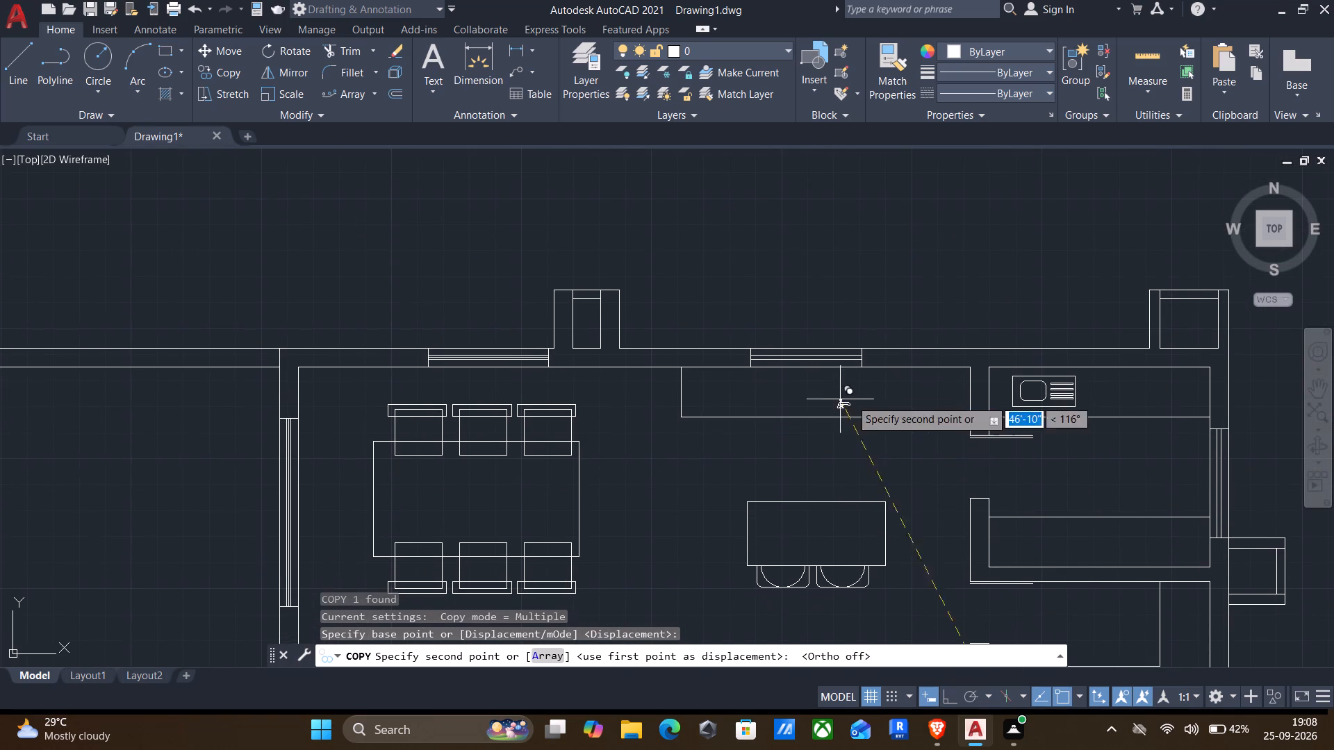
scroll(1111, 378, up, 3)
scroll(821, 378, up, 2)
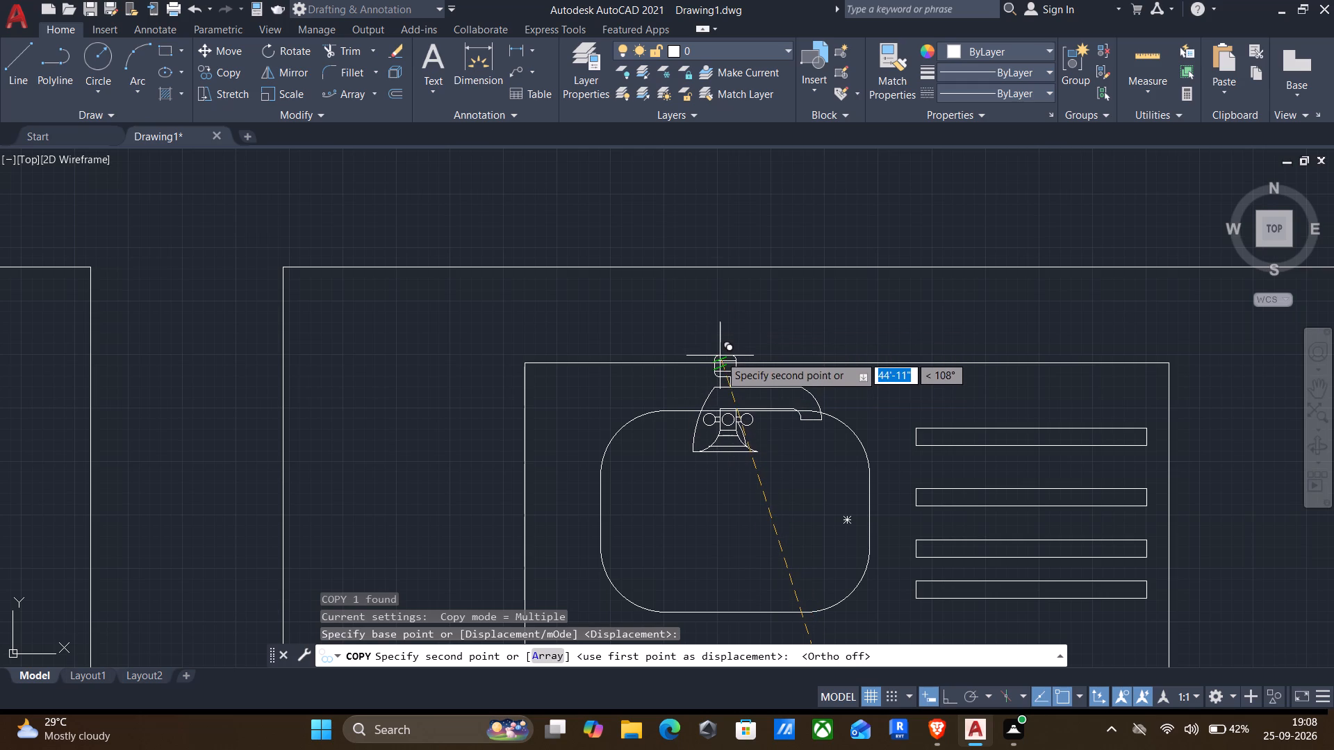
click(728, 349)
scroll(724, 353, down, 2)
middle_drag(750, 386, 971, 323)
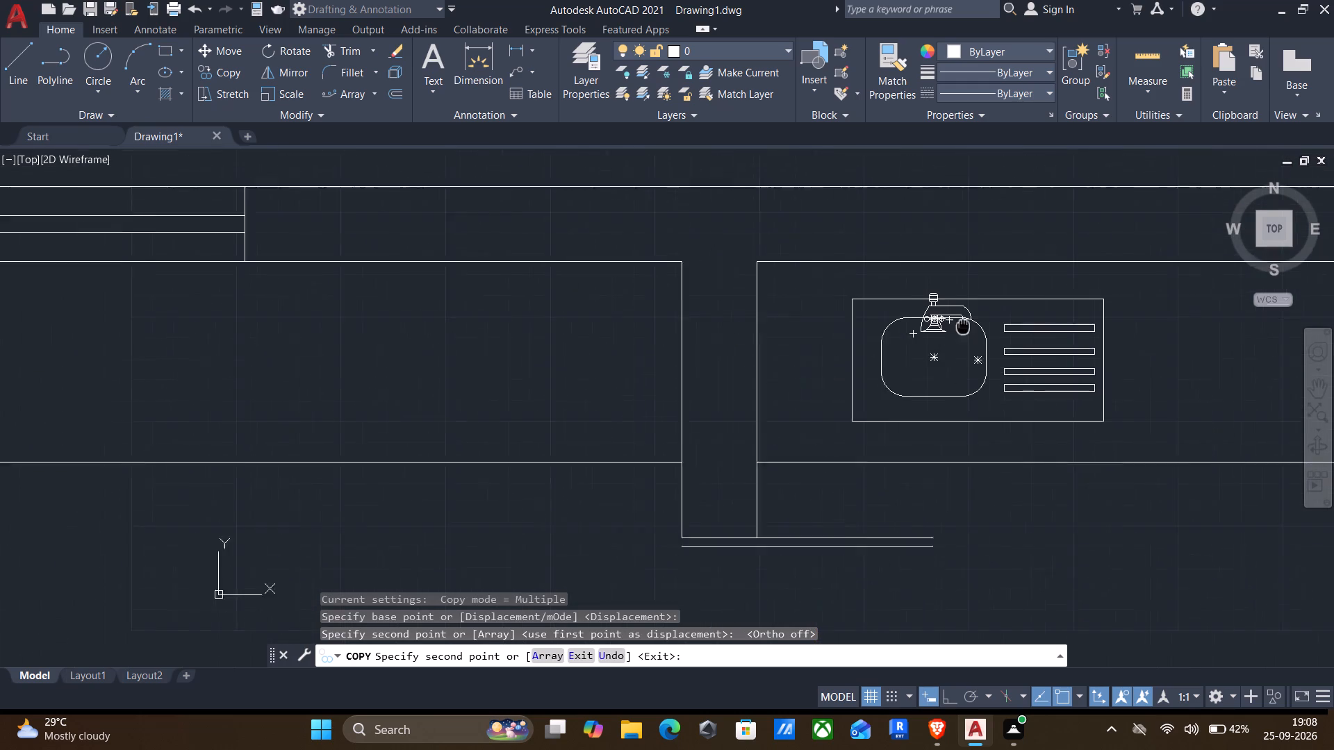
middle_drag(971, 323, 980, 320)
key(Escape)
Copy the whole sink with its faucet and drainer bars about 10'-10" straight west onto the kitchen's upper counter.
middle_drag(1036, 382, 1032, 348)
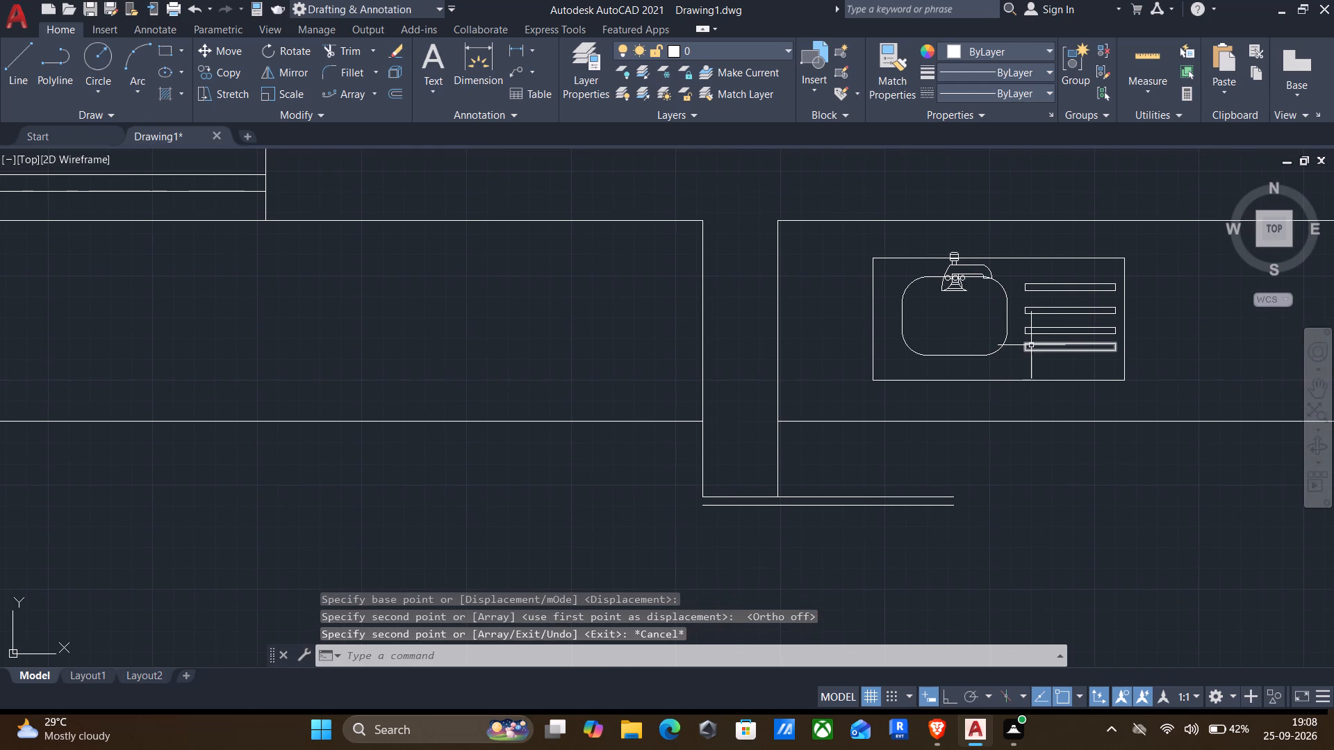
middle_drag(1031, 350, 987, 325)
scroll(974, 329, down, 1)
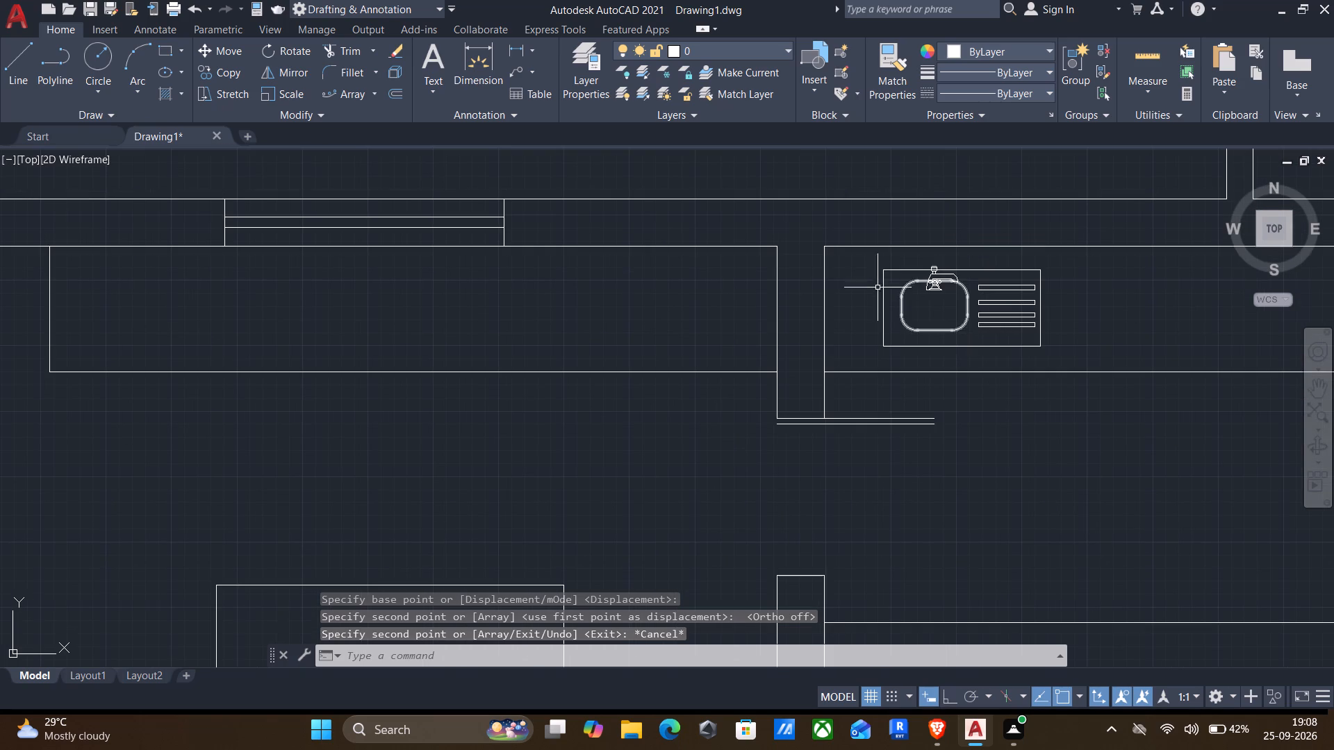
click(869, 254)
click(1104, 362)
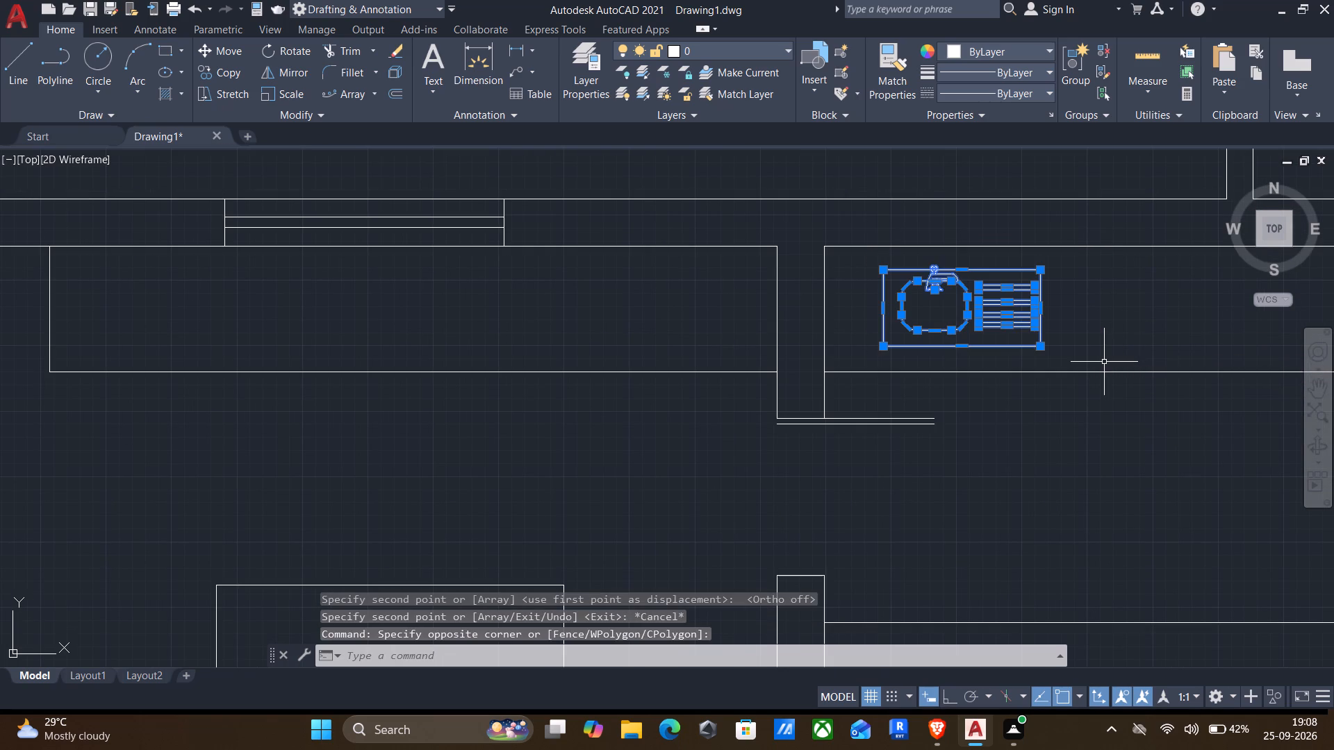
key(c)
key(o)
key(Return)
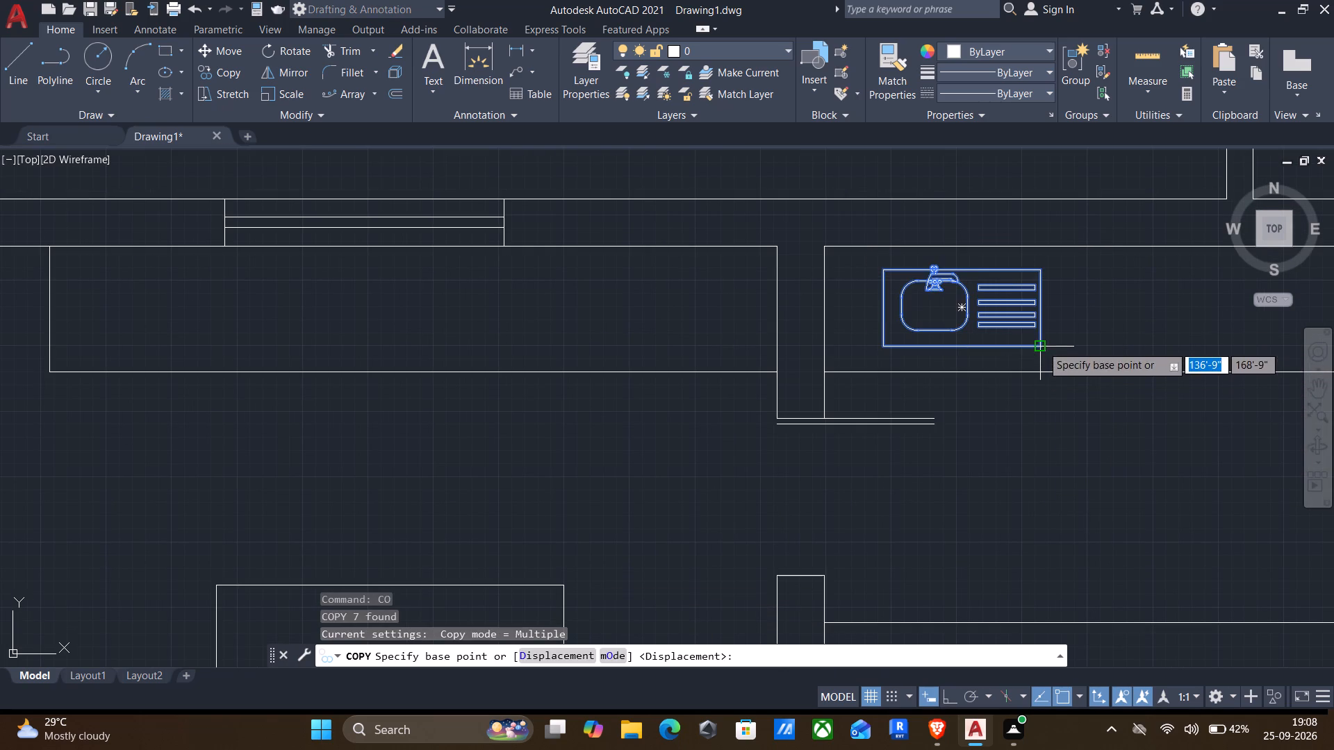
click(1041, 345)
key(F8)
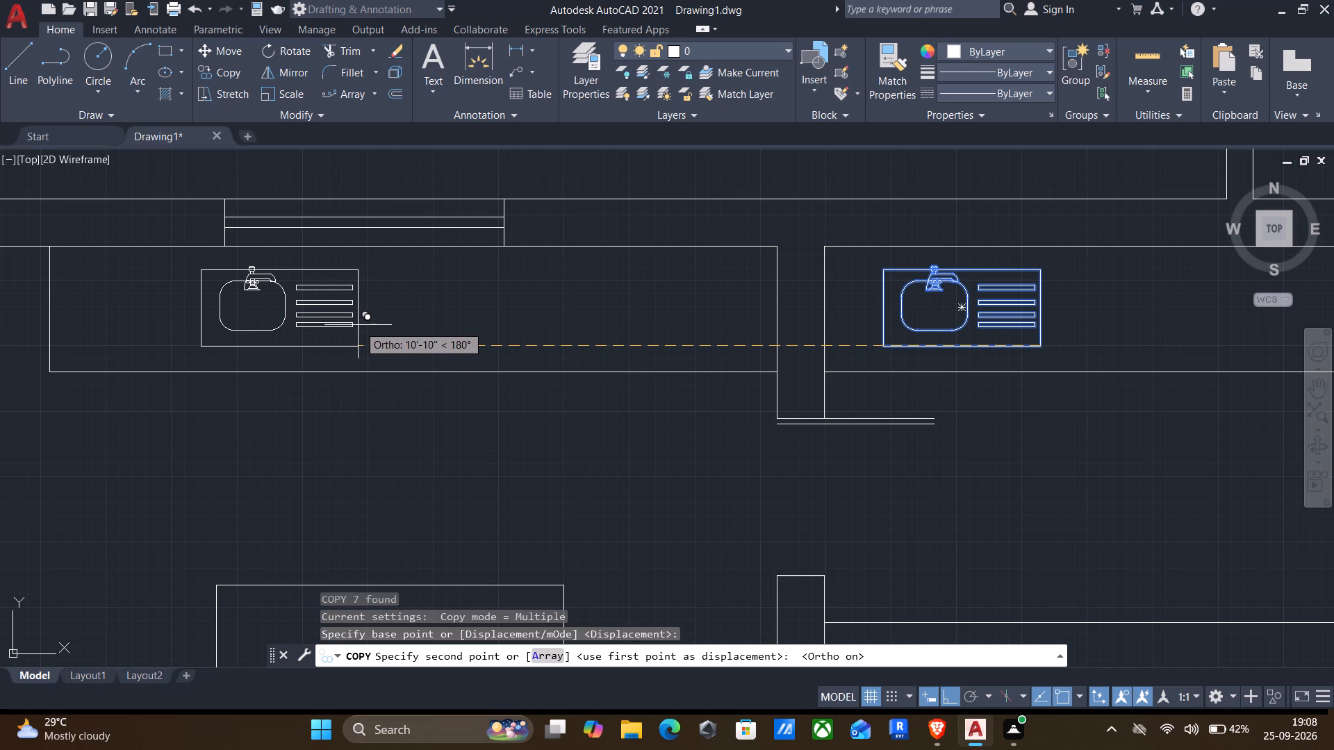
click(364, 326)
scroll(390, 344, down, 2)
key(Escape)
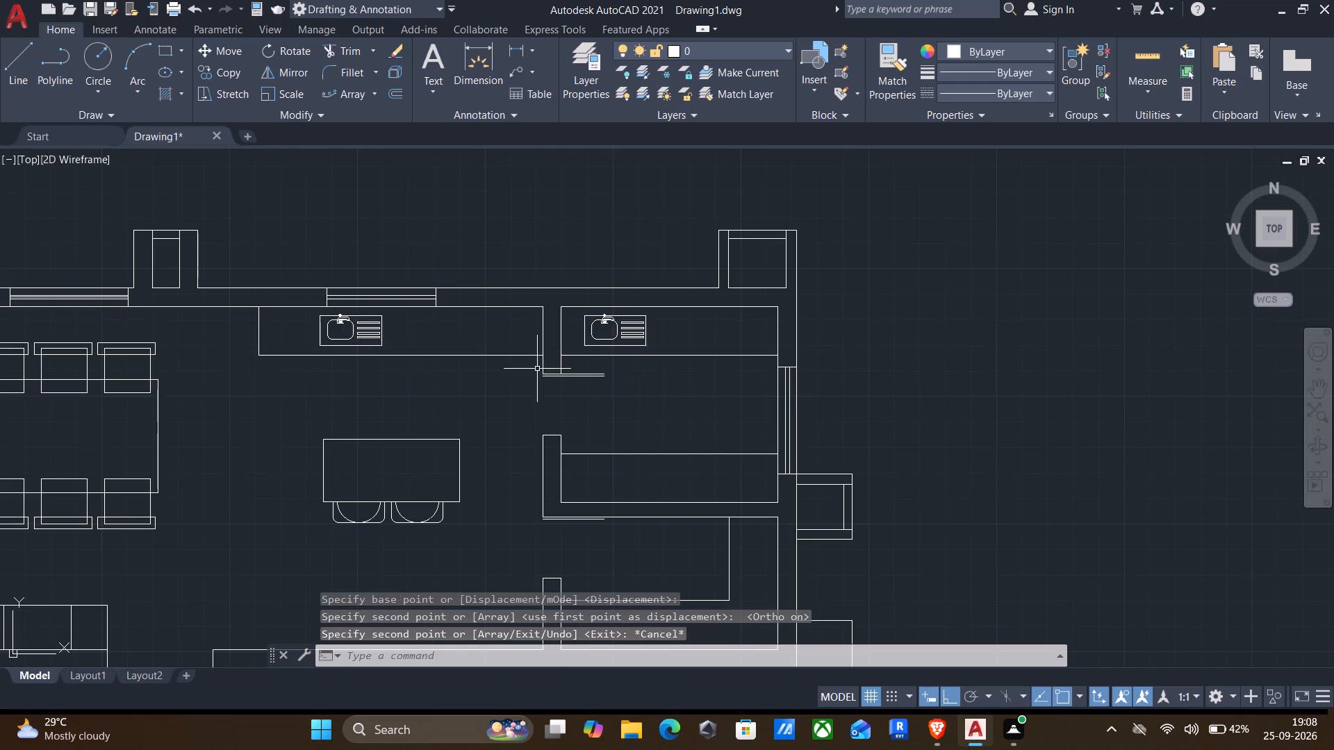
Copy the loose stove from outside the plan onto both upper counters, east of each sink and with its back against the wall.
middle_drag(886, 444, 620, 282)
middle_drag(791, 527, 825, 290)
scroll(814, 335, down, 2)
middle_drag(853, 400, 875, 262)
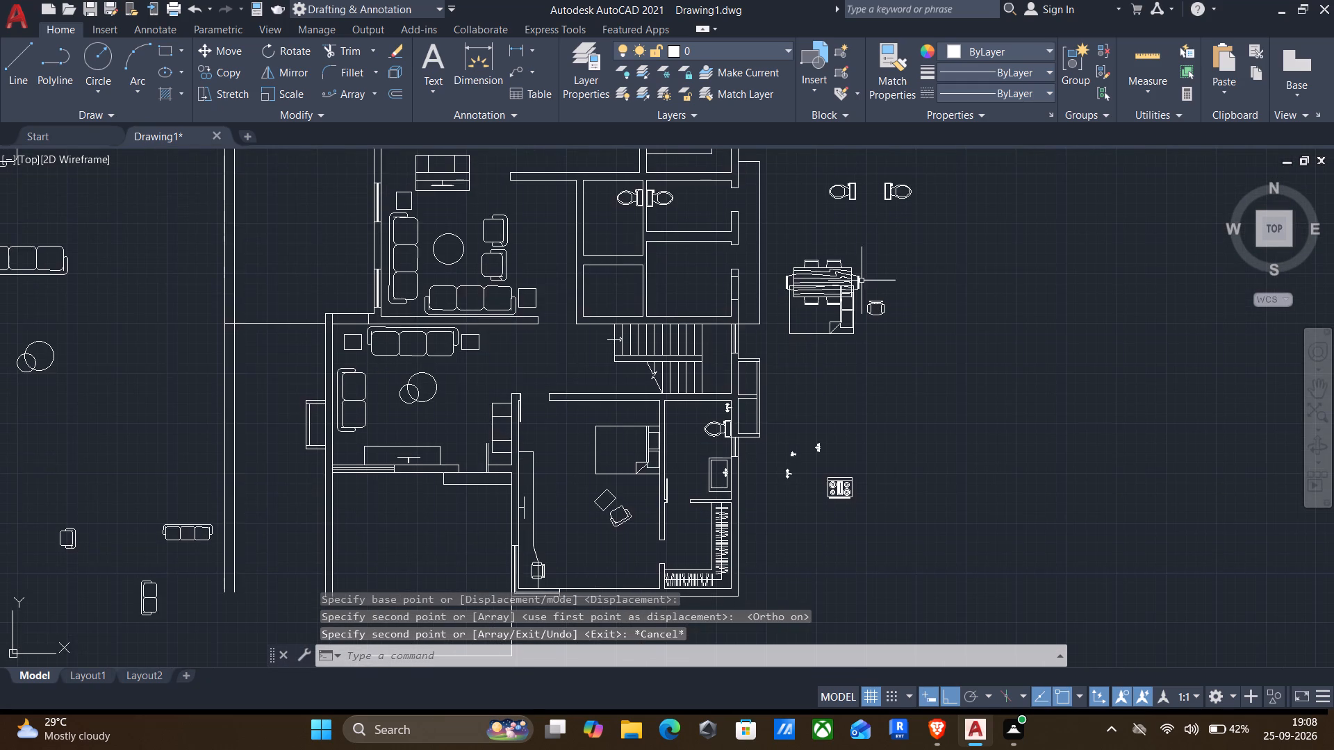
scroll(777, 465, up, 3)
click(901, 498)
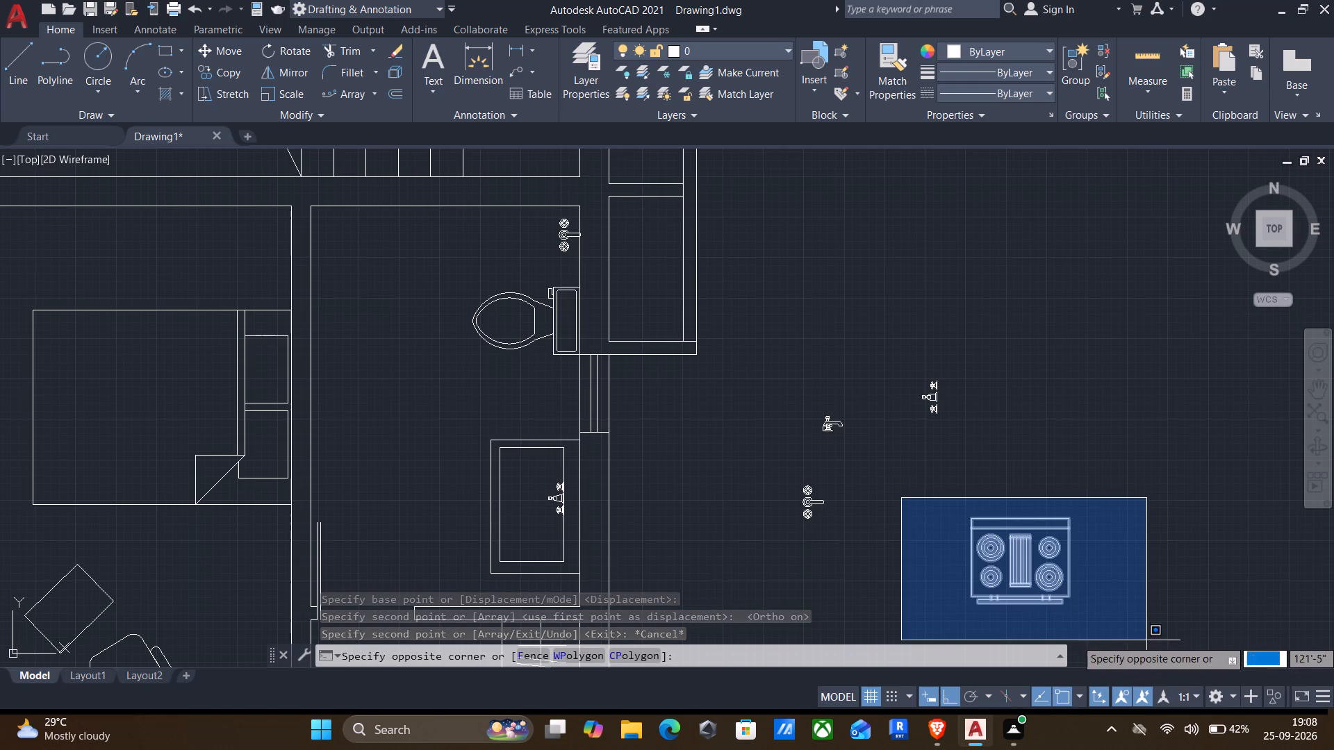
click(1146, 621)
key(c)
key(o)
key(Return)
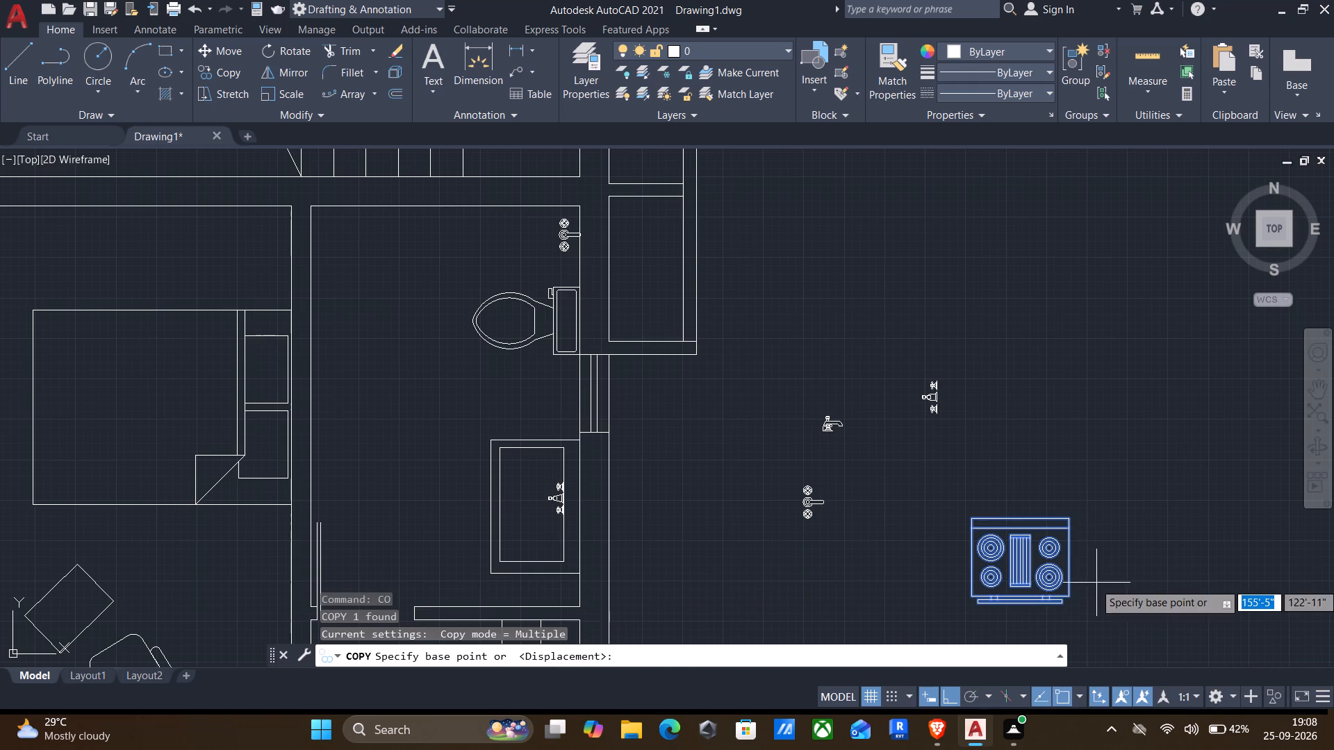
click(1028, 519)
middle_drag(962, 327, 1061, 425)
scroll(1070, 428, down, 1)
middle_drag(951, 374, 1014, 576)
key(F8)
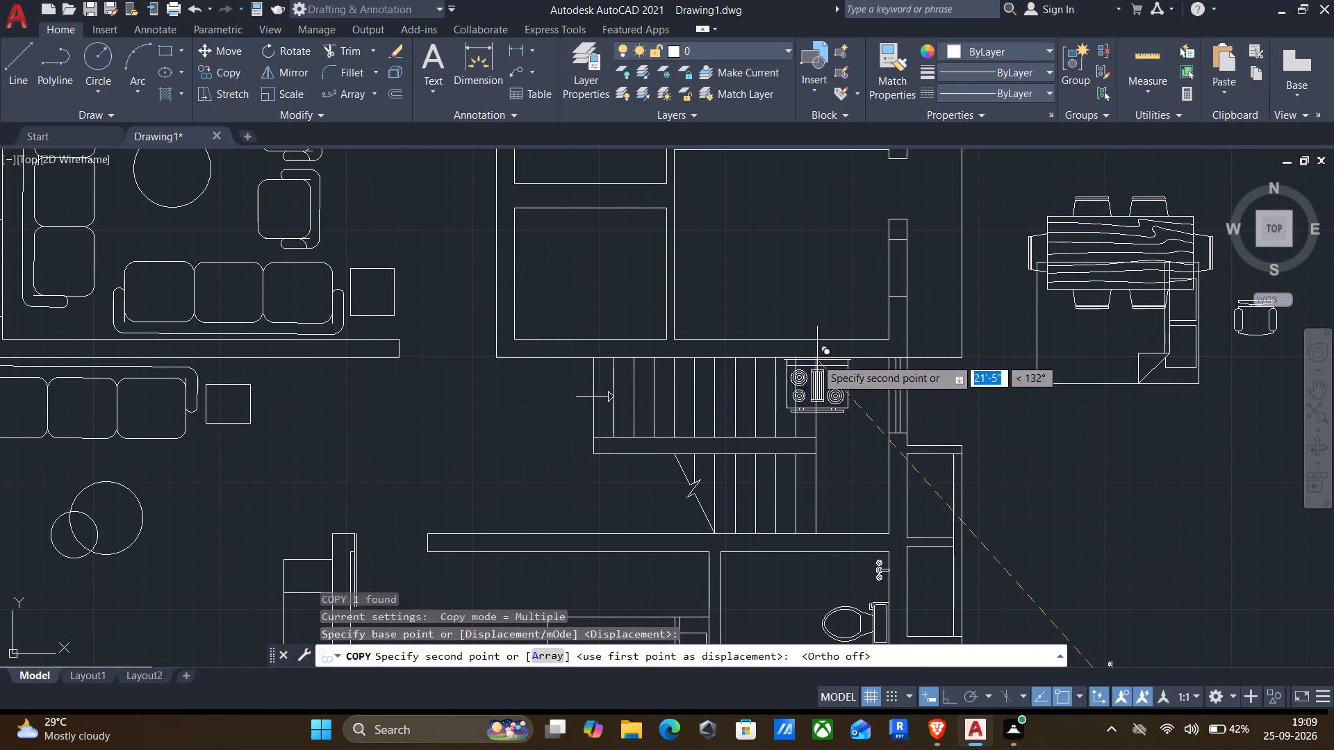
middle_drag(816, 358, 968, 603)
middle_drag(932, 402, 1003, 719)
scroll(982, 585, down, 1)
scroll(1046, 342, up, 3)
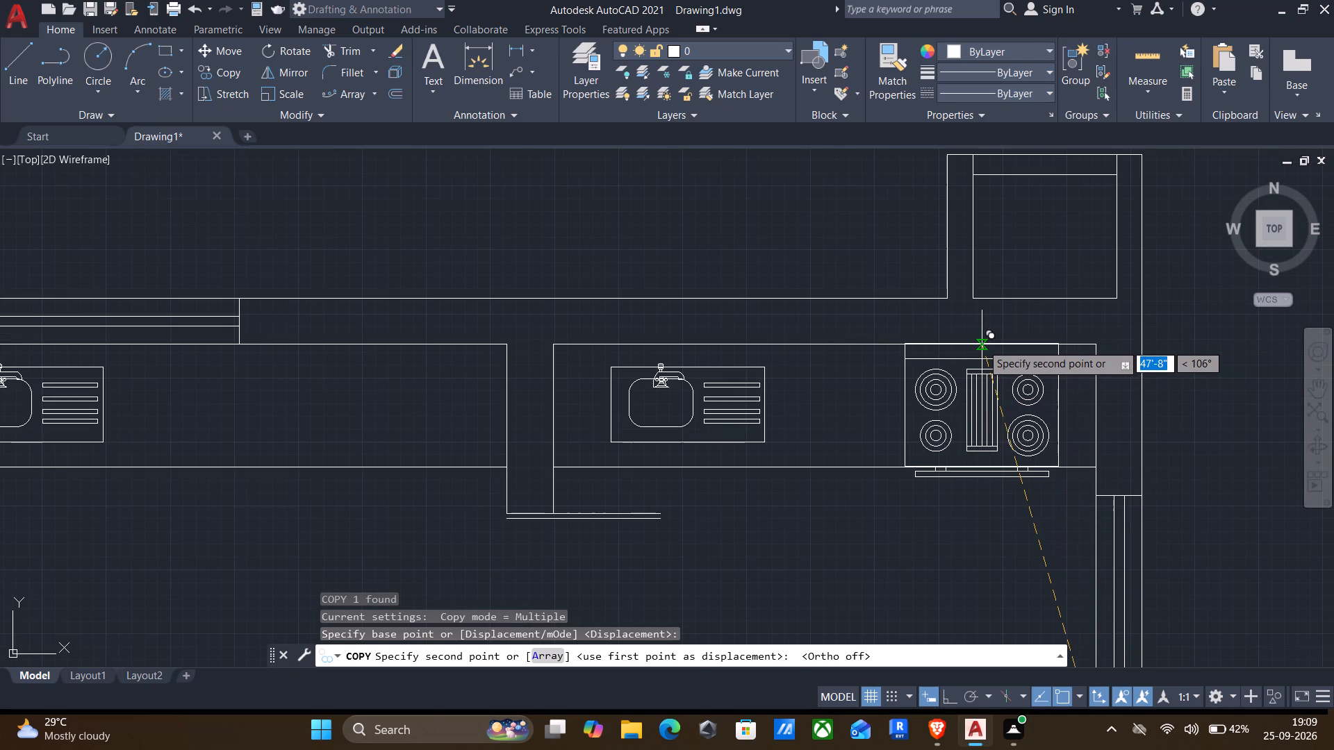
click(982, 344)
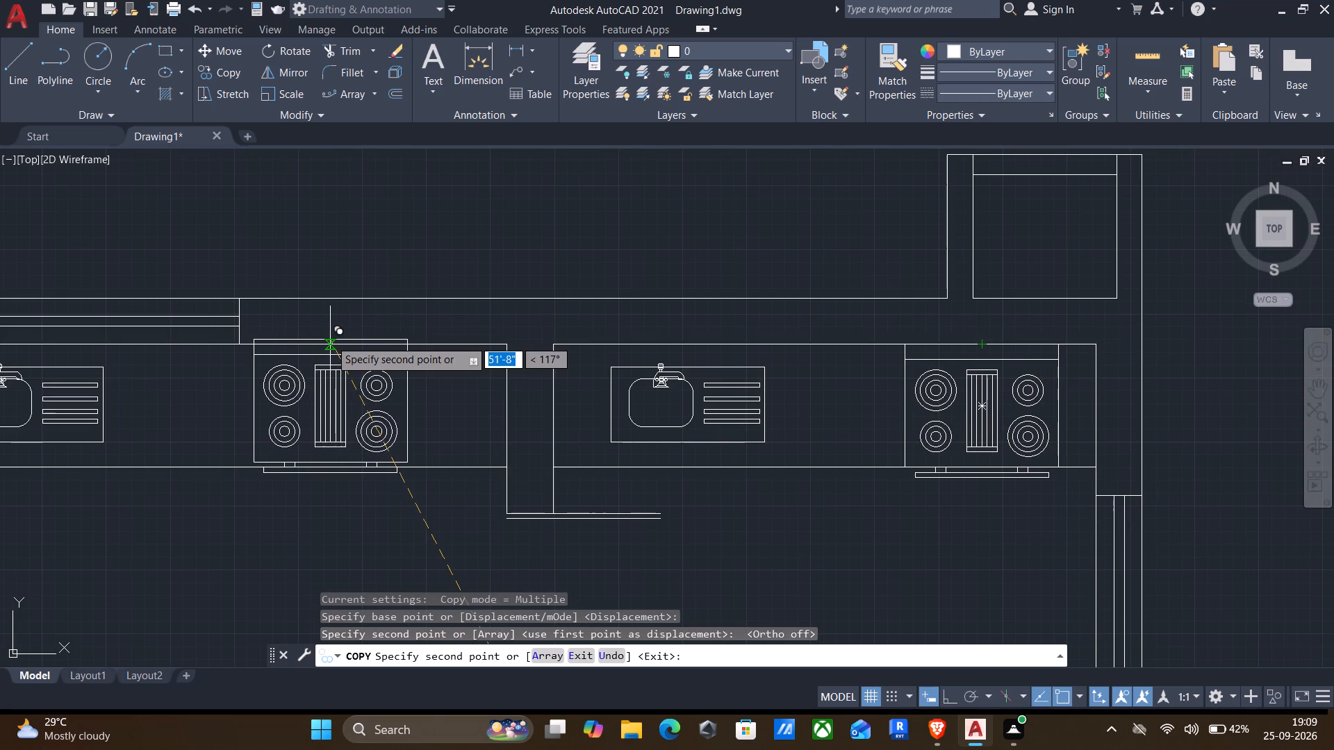
click(355, 347)
scroll(362, 358, down, 2)
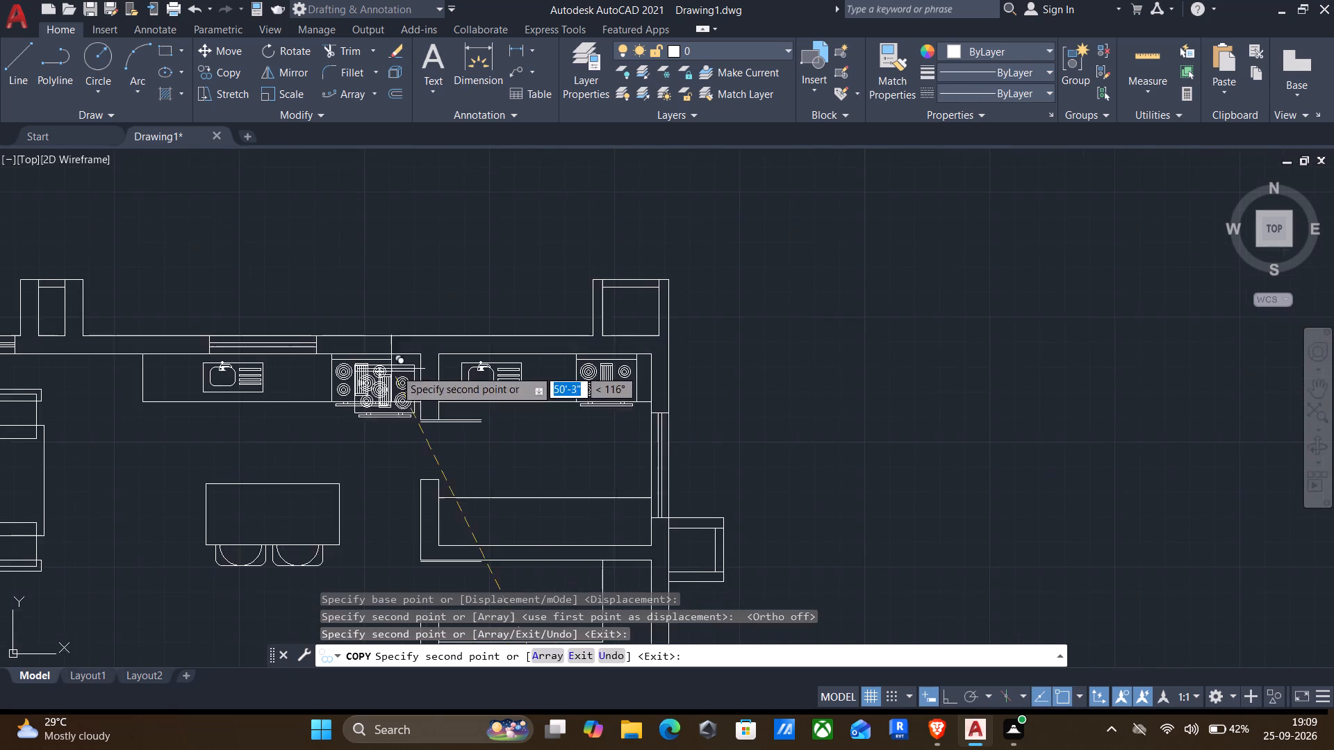
middle_drag(403, 372, 630, 326)
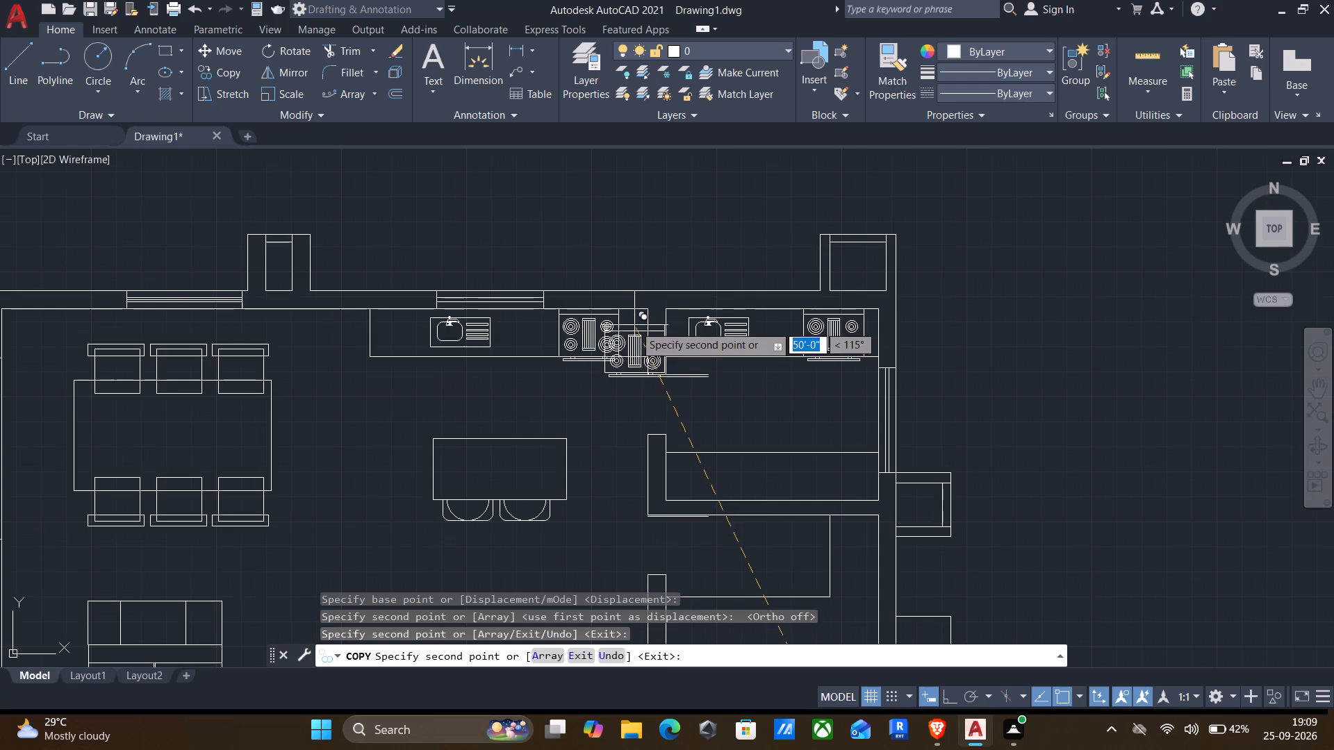
key(Escape)
Erase the two door lines at the upper side of the opening between the kitchen and the room east of it.
scroll(691, 381, up, 3)
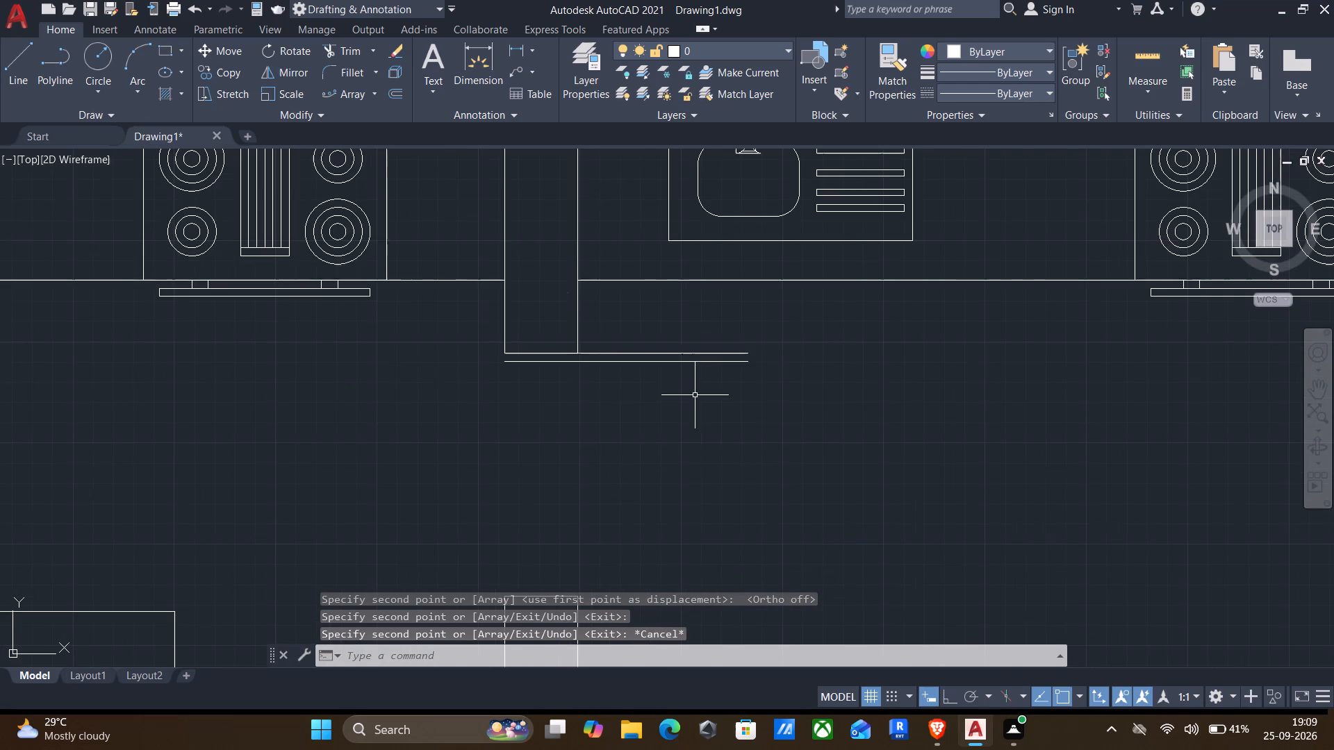
click(691, 378)
click(646, 328)
key(Delete)
Draw a 2'6" horizontal line eastward from the upper-left corner of the wall below that door opening.
key(l)
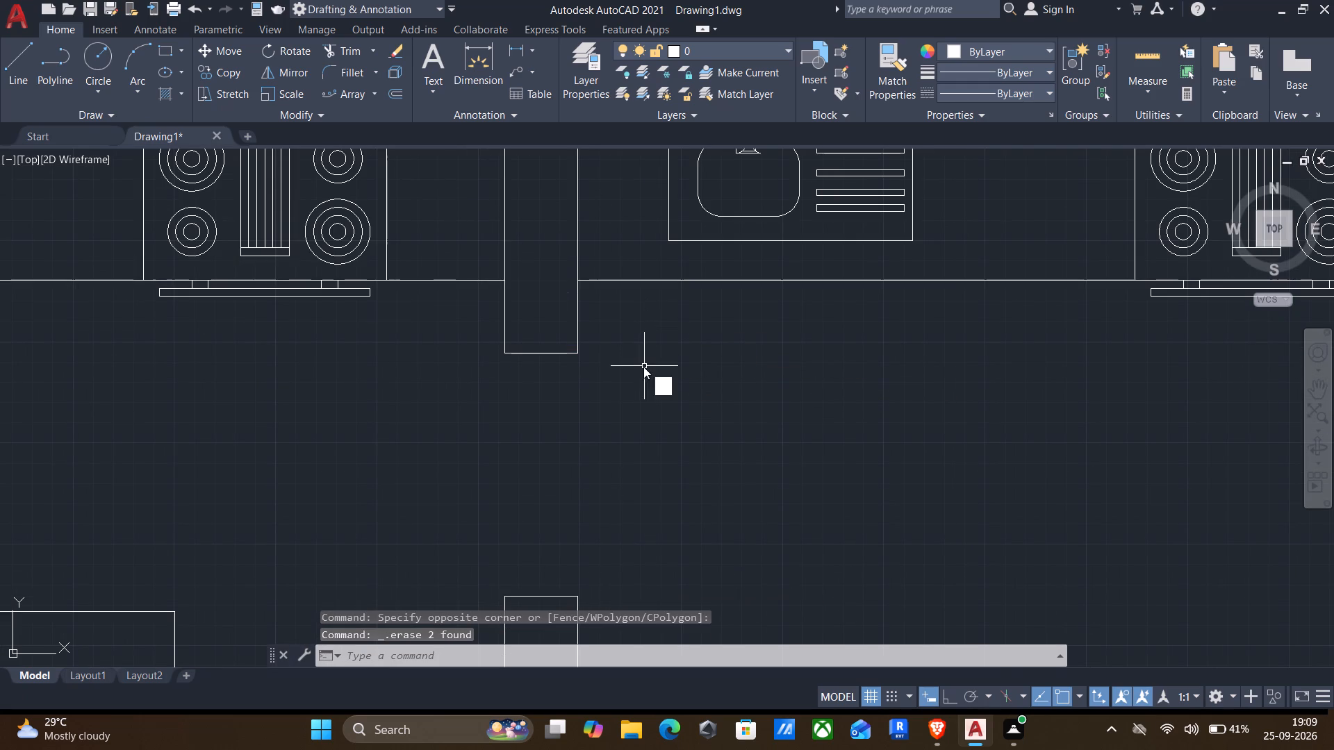
key(Return)
middle_drag(550, 439, 675, 299)
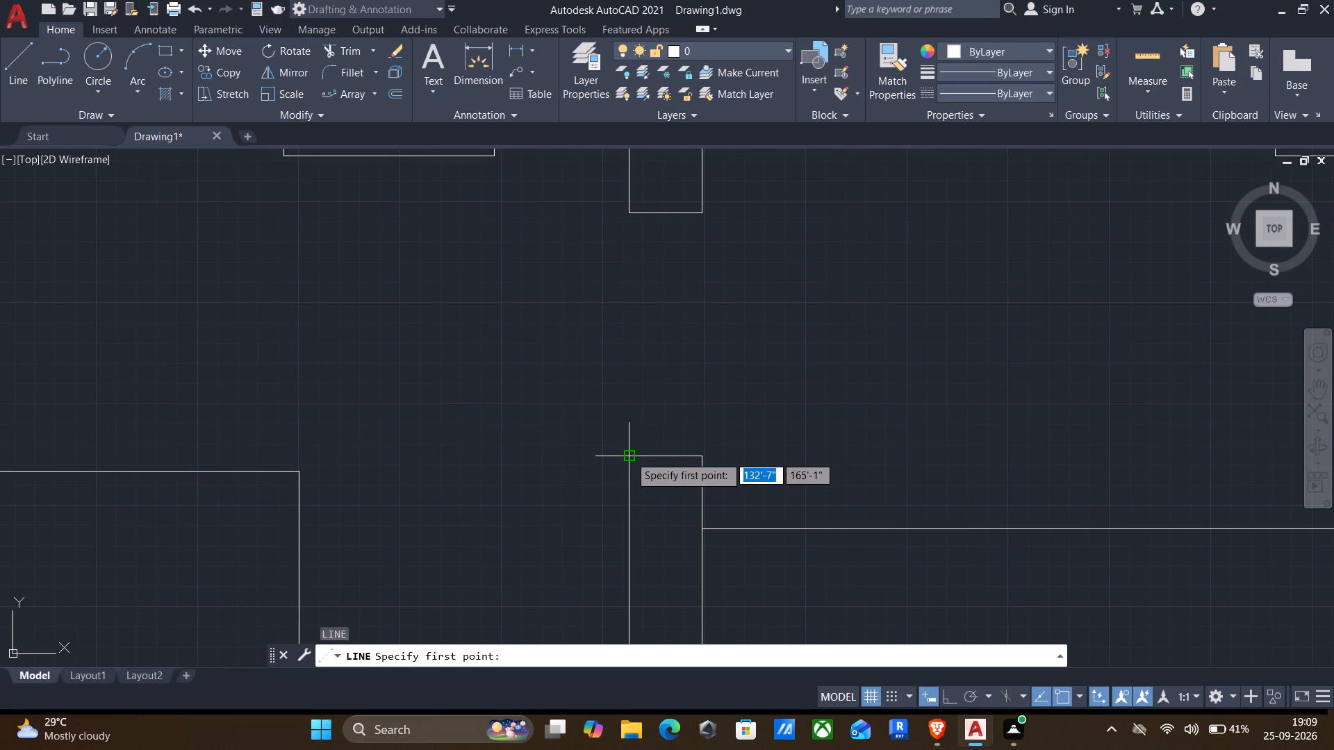
click(629, 456)
key(F8)
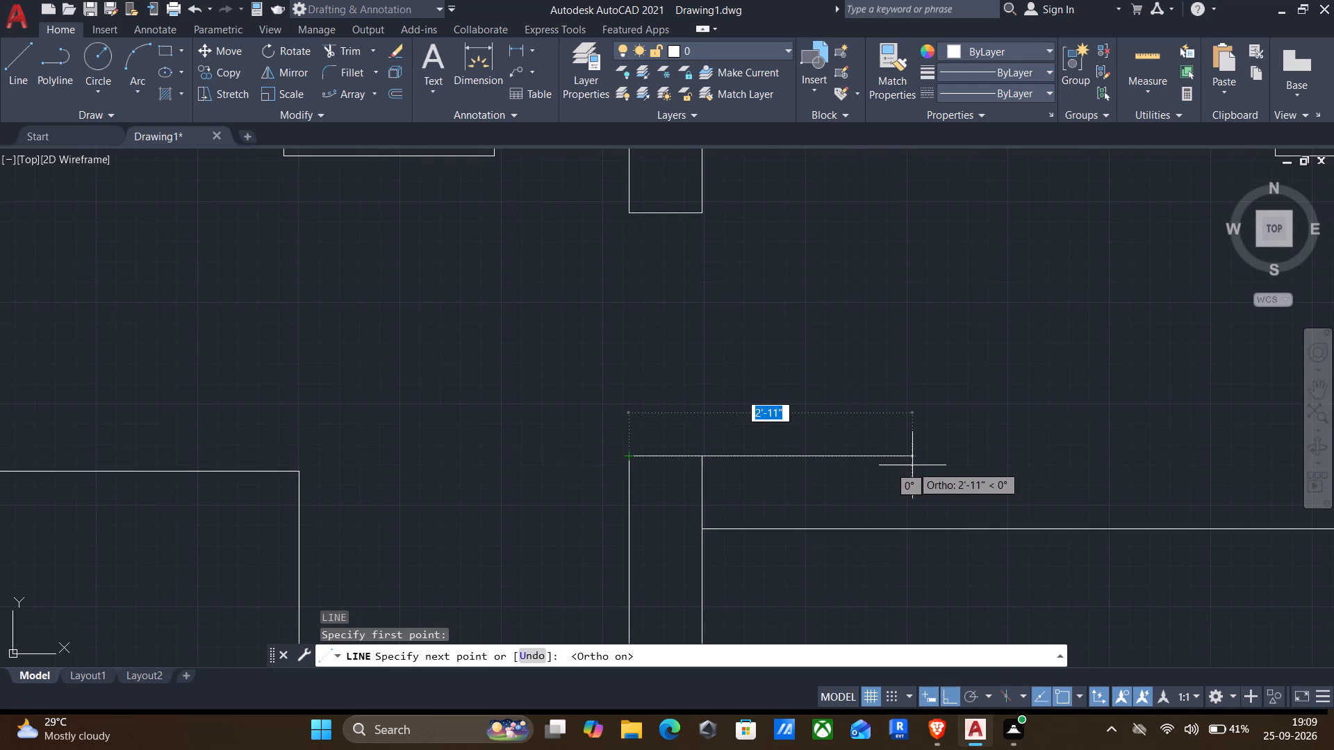
text(2'6")
key(Return)
key(Return)
Offset the new door line 1" upward to form the door's thickness.
key(o)
key(Return)
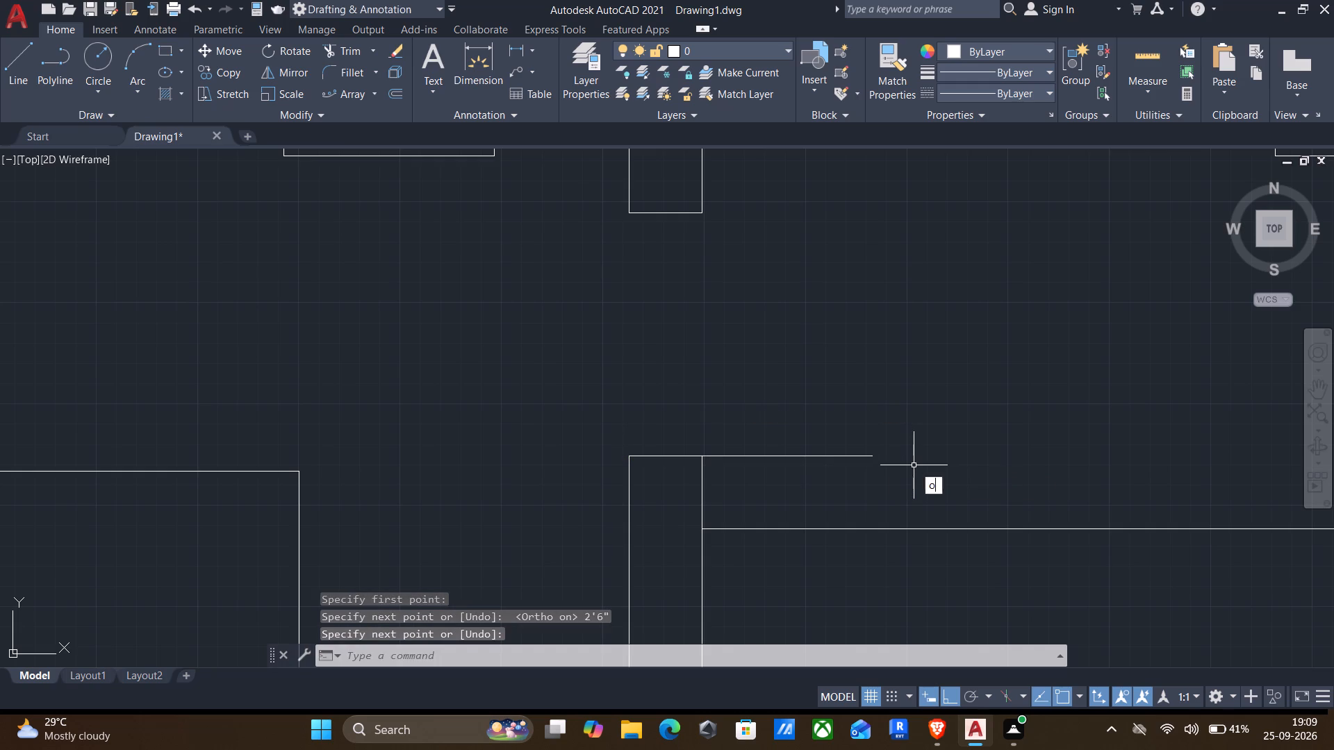
click(821, 470)
drag(816, 380, 795, 437)
click(788, 454)
key(1)
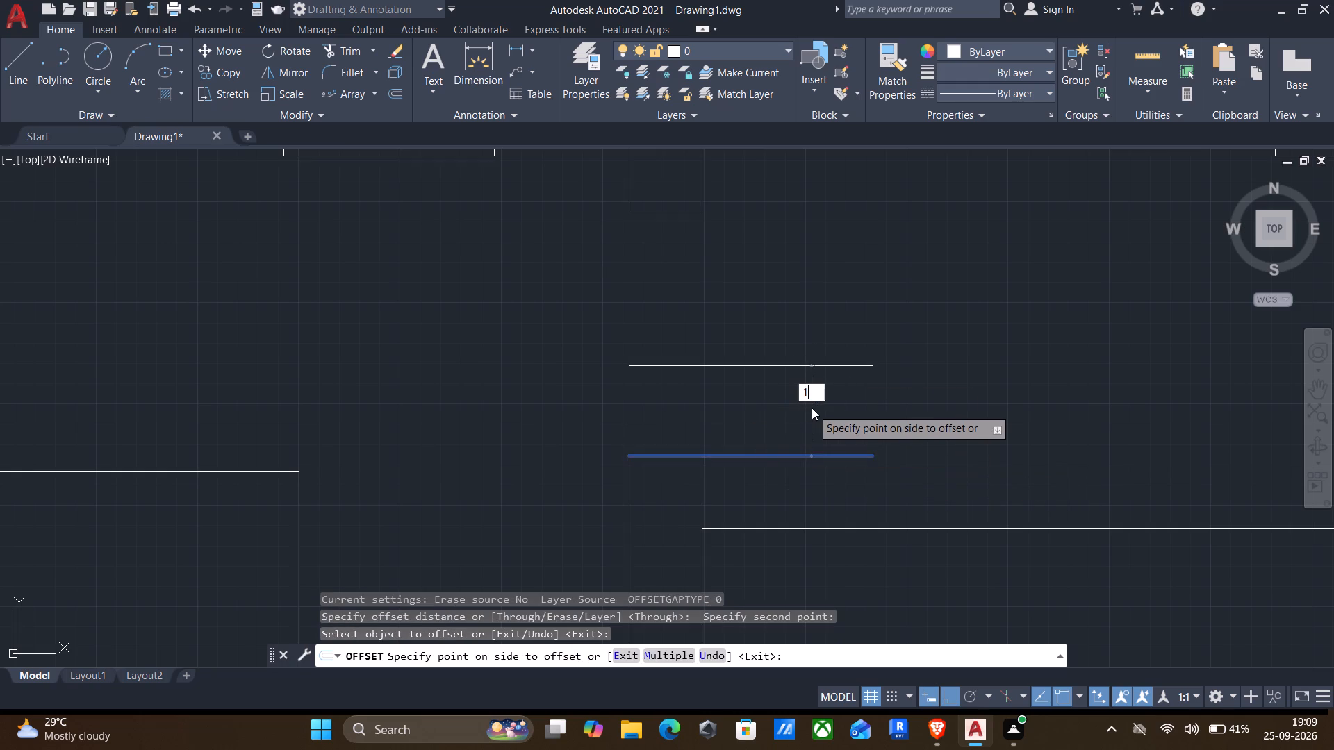
key(shift+quotedbl)
key(Return)
middle_drag(864, 426, 897, 381)
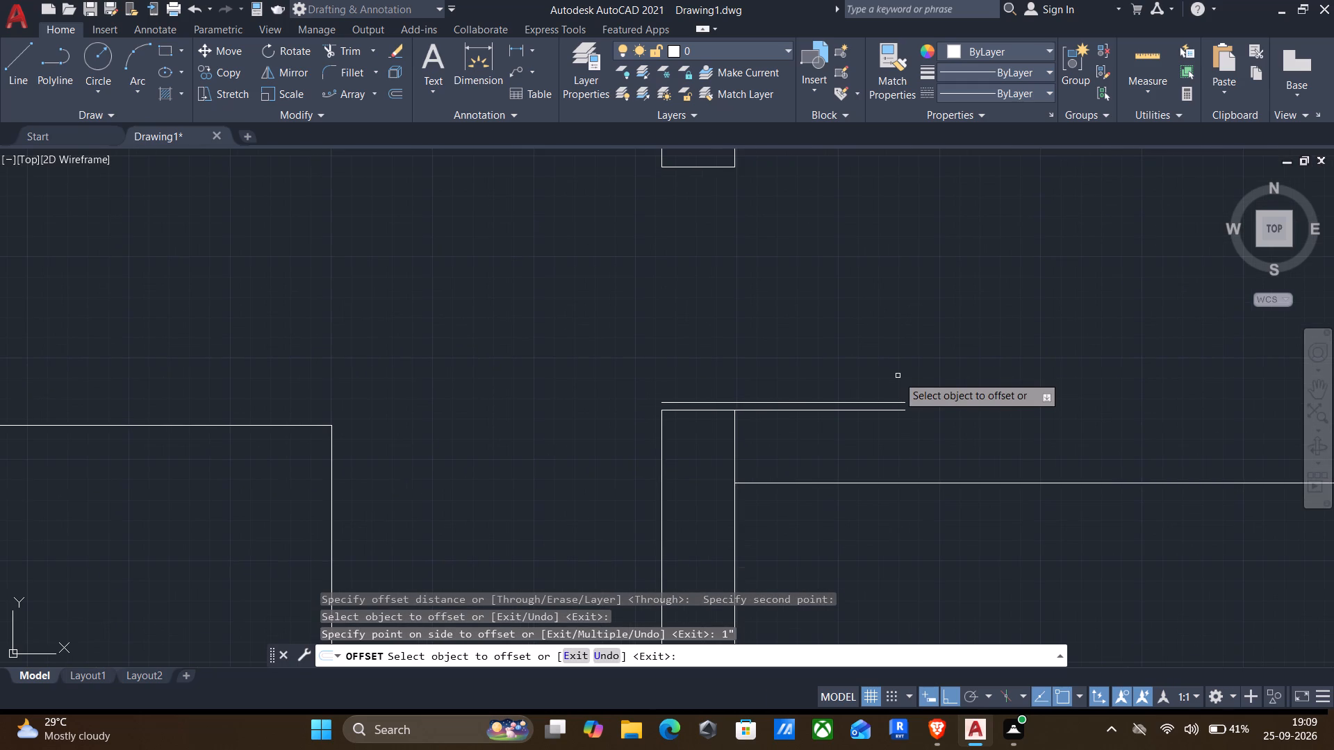
key(Return)
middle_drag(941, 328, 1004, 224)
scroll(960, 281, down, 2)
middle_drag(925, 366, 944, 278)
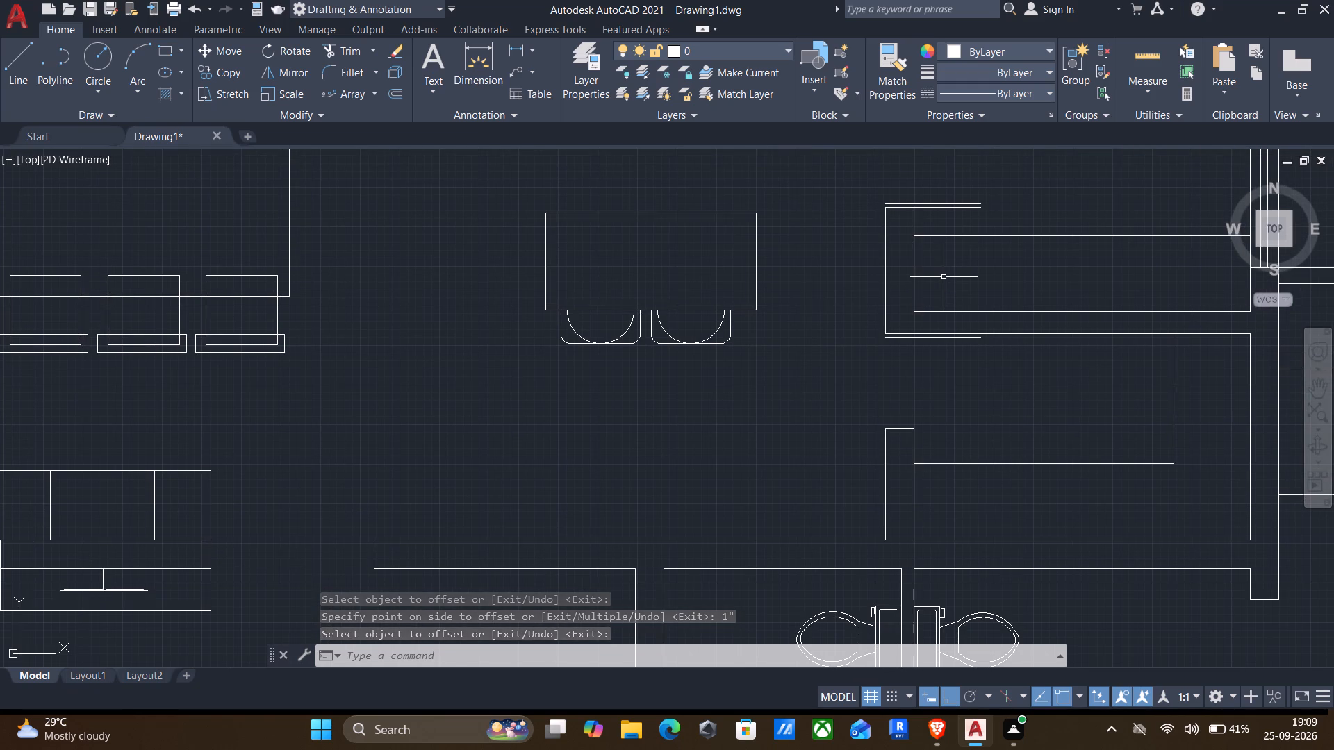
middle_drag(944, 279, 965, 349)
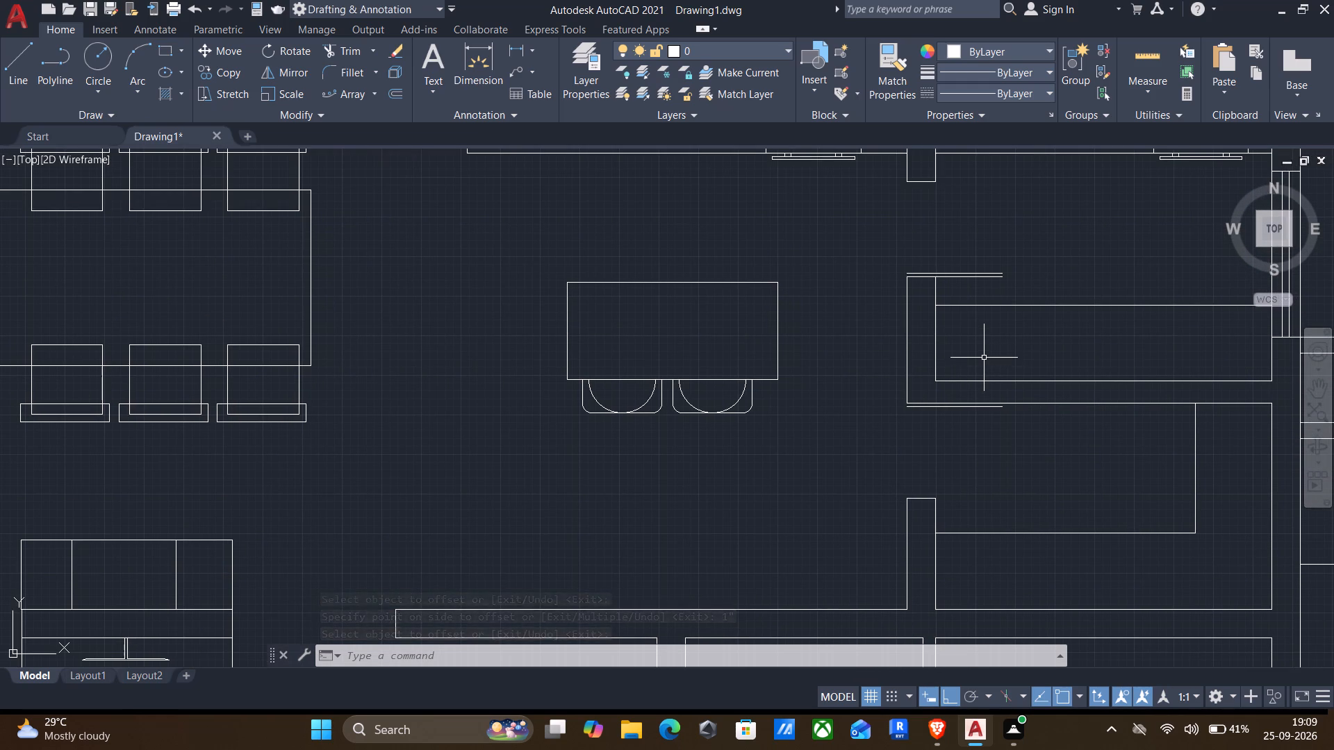
Offset the upper line of the horizontal wall below the two-chair table 2' upward to outline a counter.
middle_drag(994, 429, 953, 343)
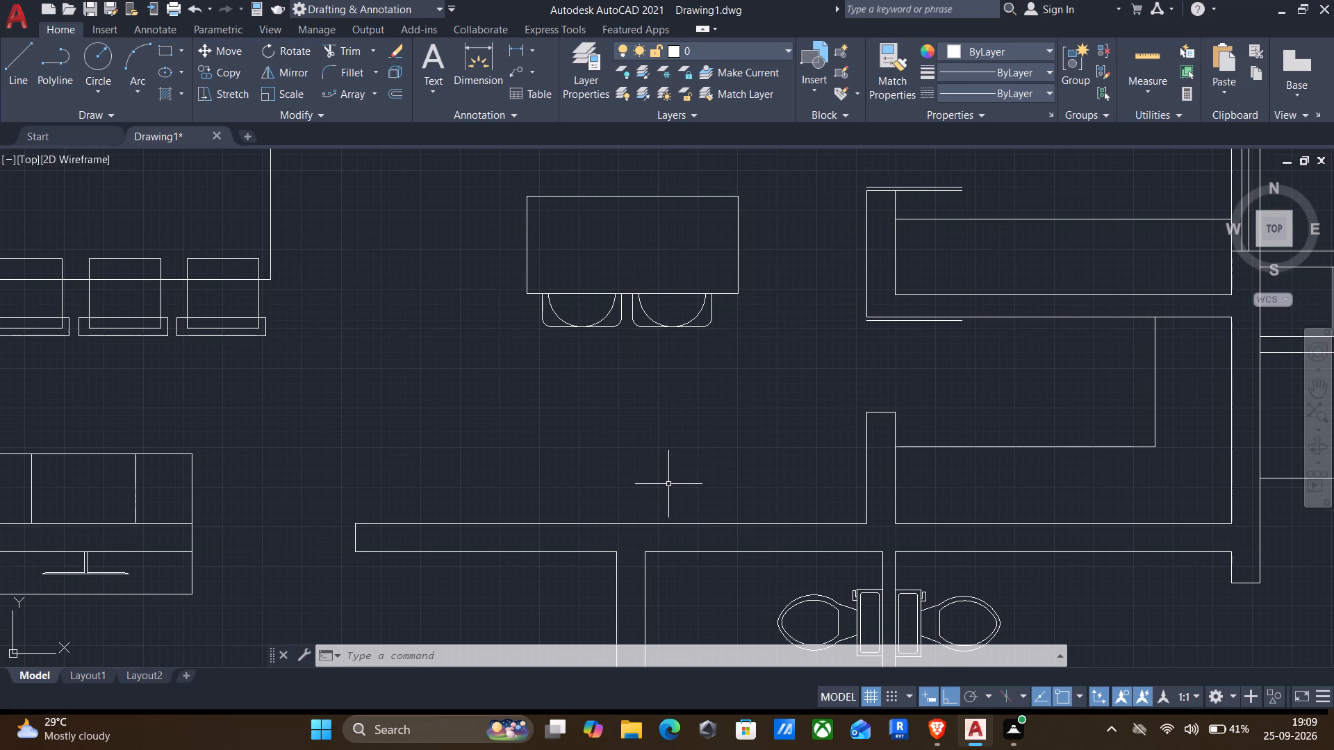
key(o)
key(Return)
click(688, 515)
click(709, 473)
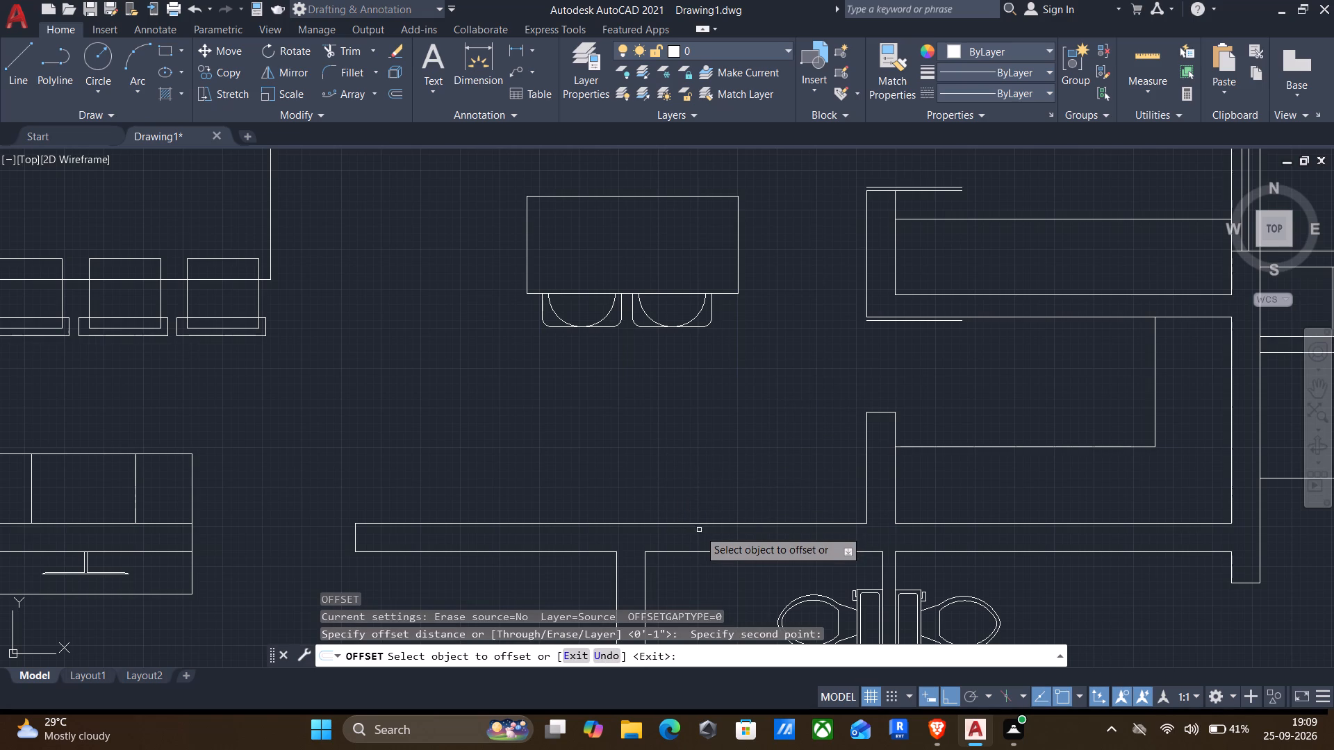
click(695, 521)
click(691, 524)
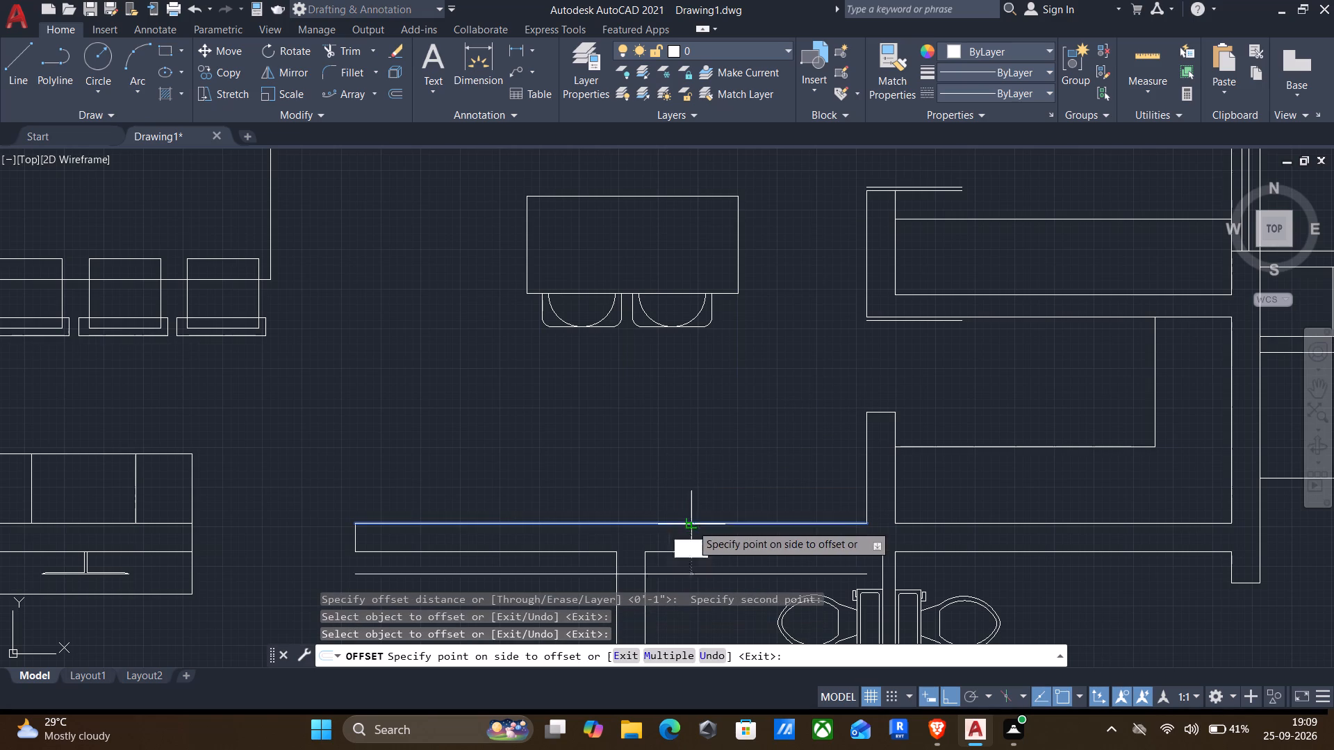
text(2')
key(Return)
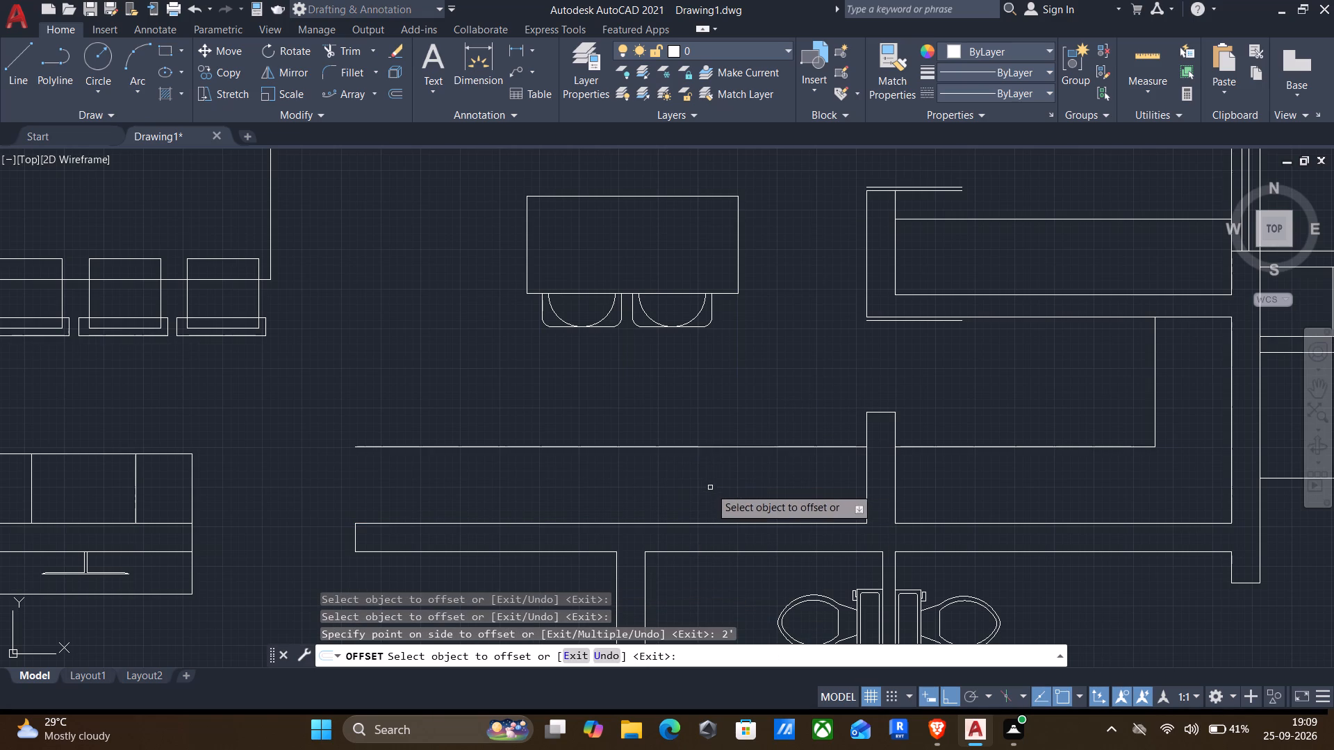
key(Return)
Close the counter's west end with a vertical line from the wall to the offset line, and trim the offset line beyond it.
key(l)
key(Return)
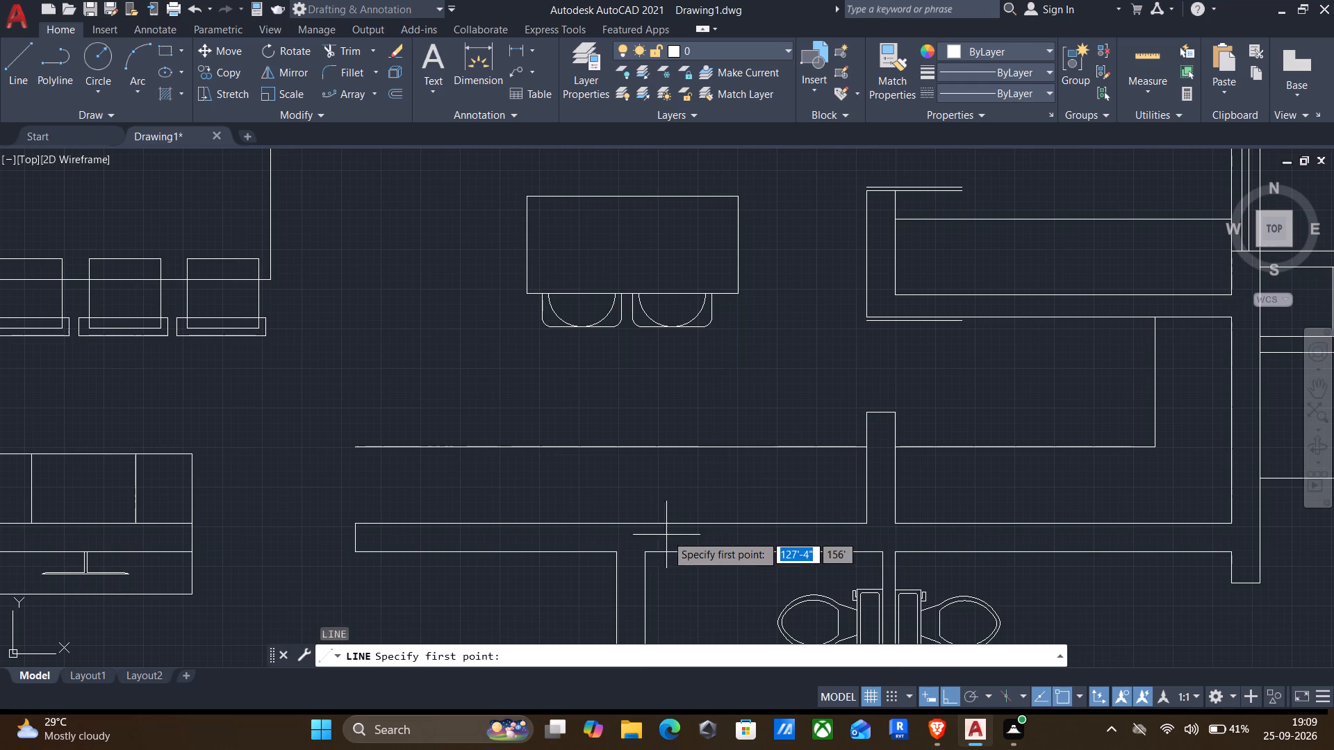
click(641, 521)
click(645, 448)
key(Return)
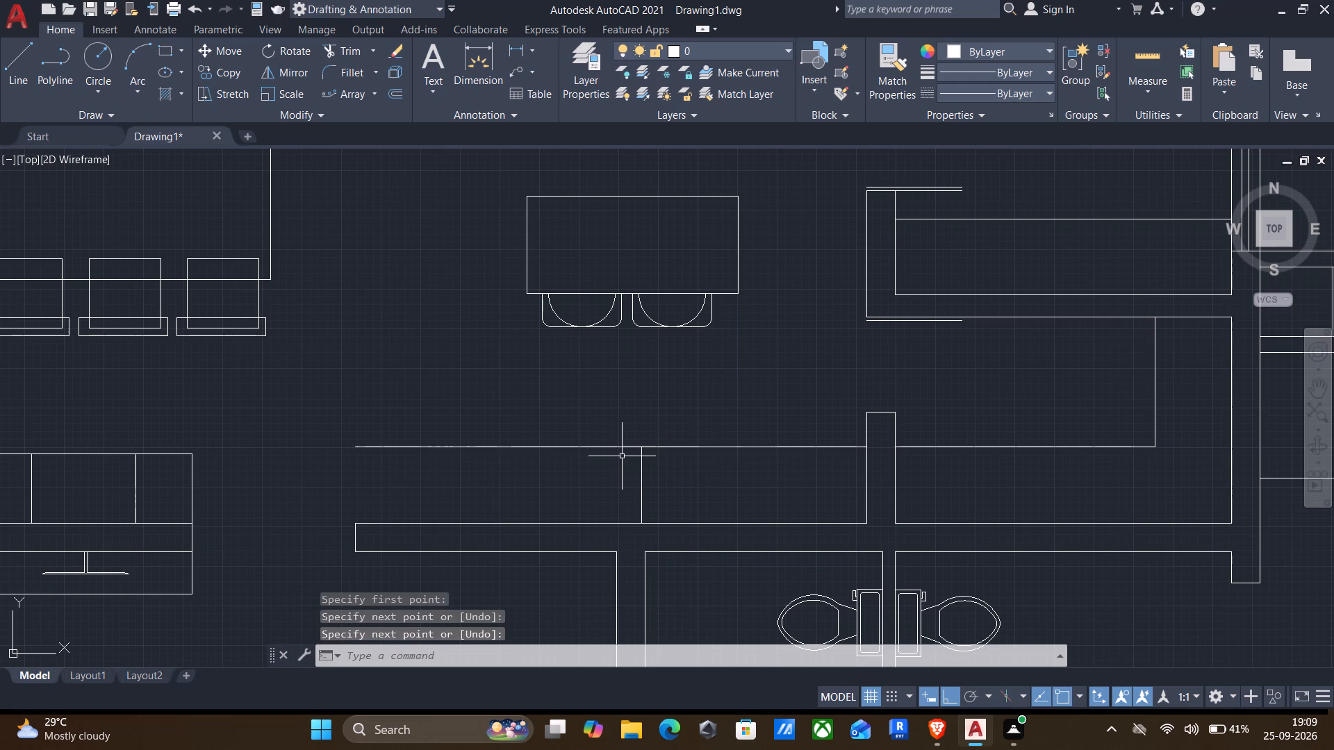
text(tr)
key(Return)
drag(547, 500, 527, 418)
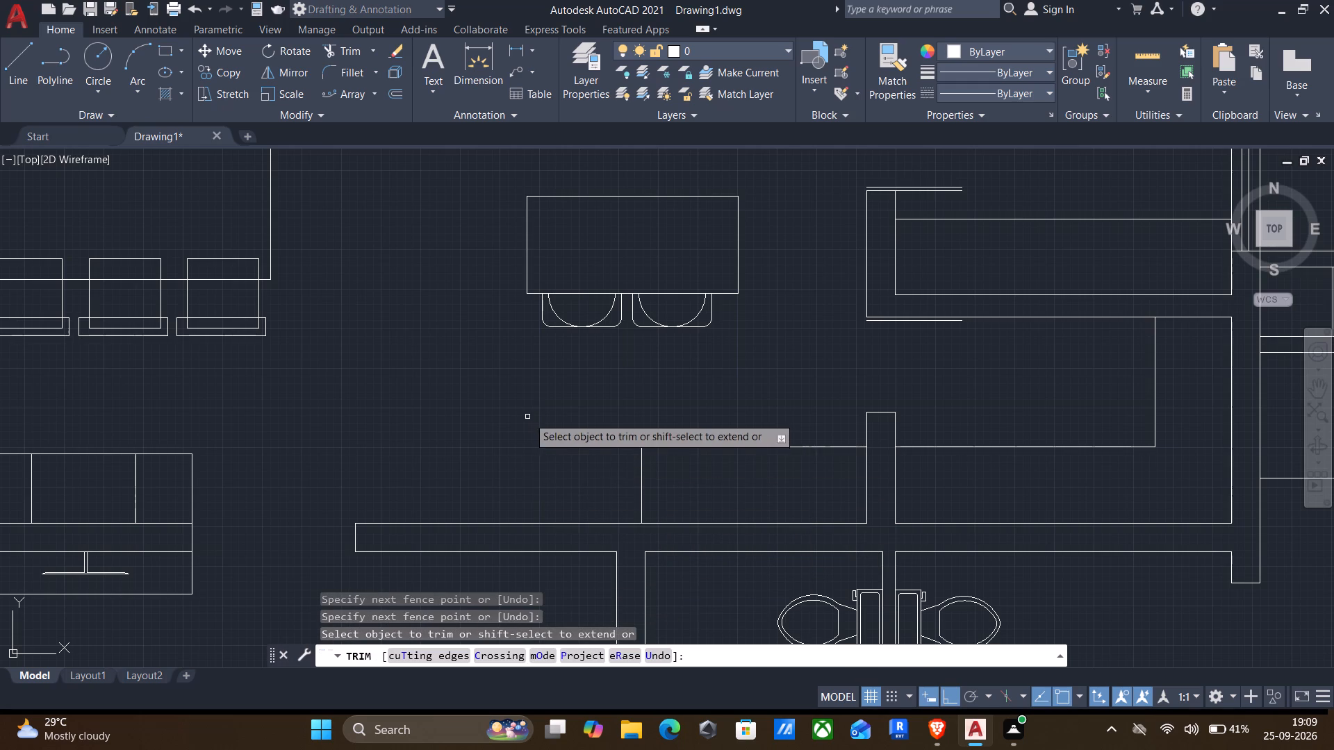
key(Escape)
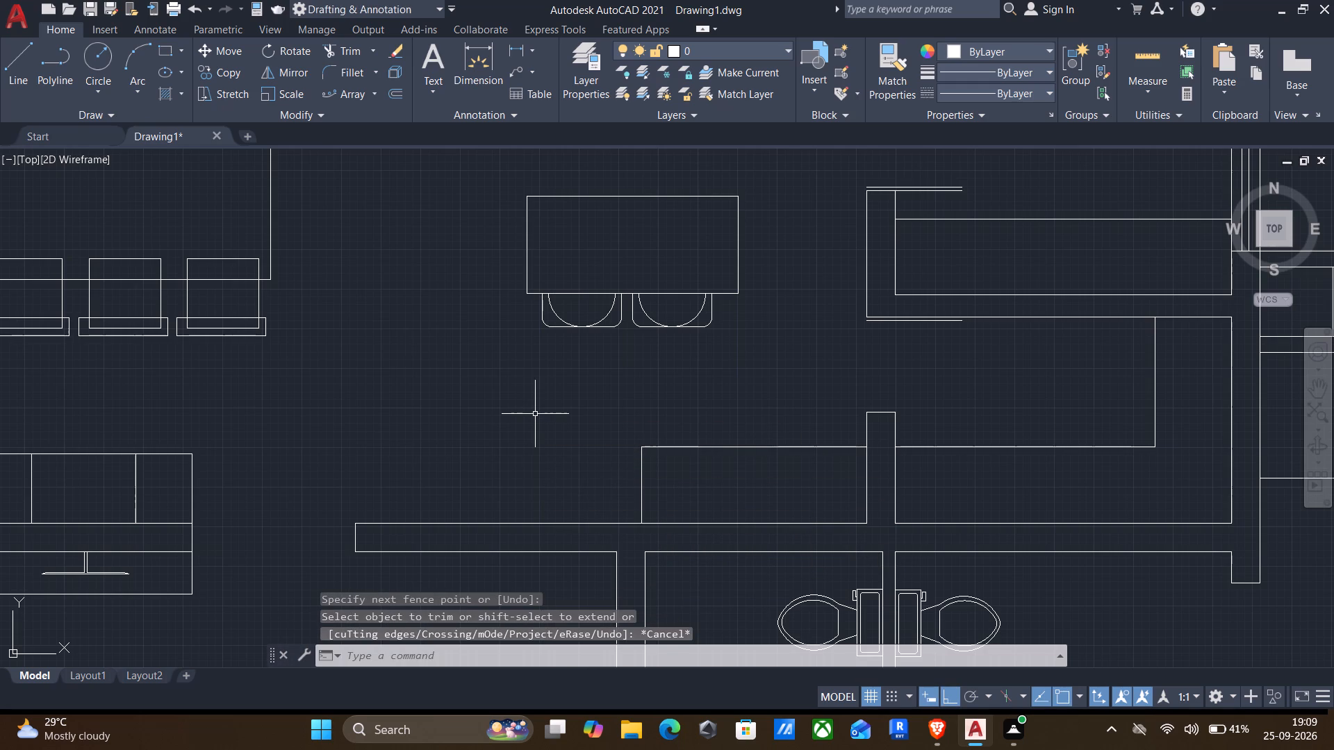
Draw a rectangle about 2'-1" wide and 1'-6" deep just west of the new counter, above the wall.
text(re)
key(c)
key(Return)
scroll(598, 482, up, 2)
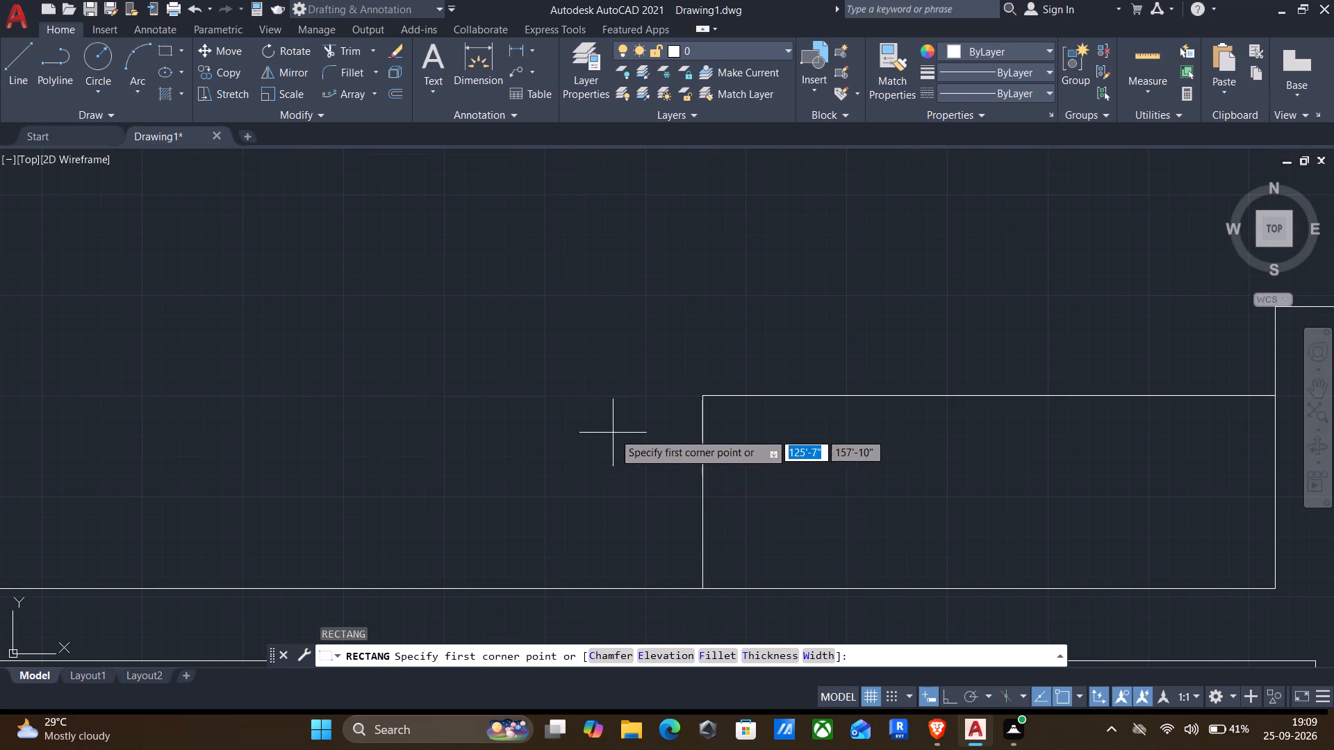
click(645, 417)
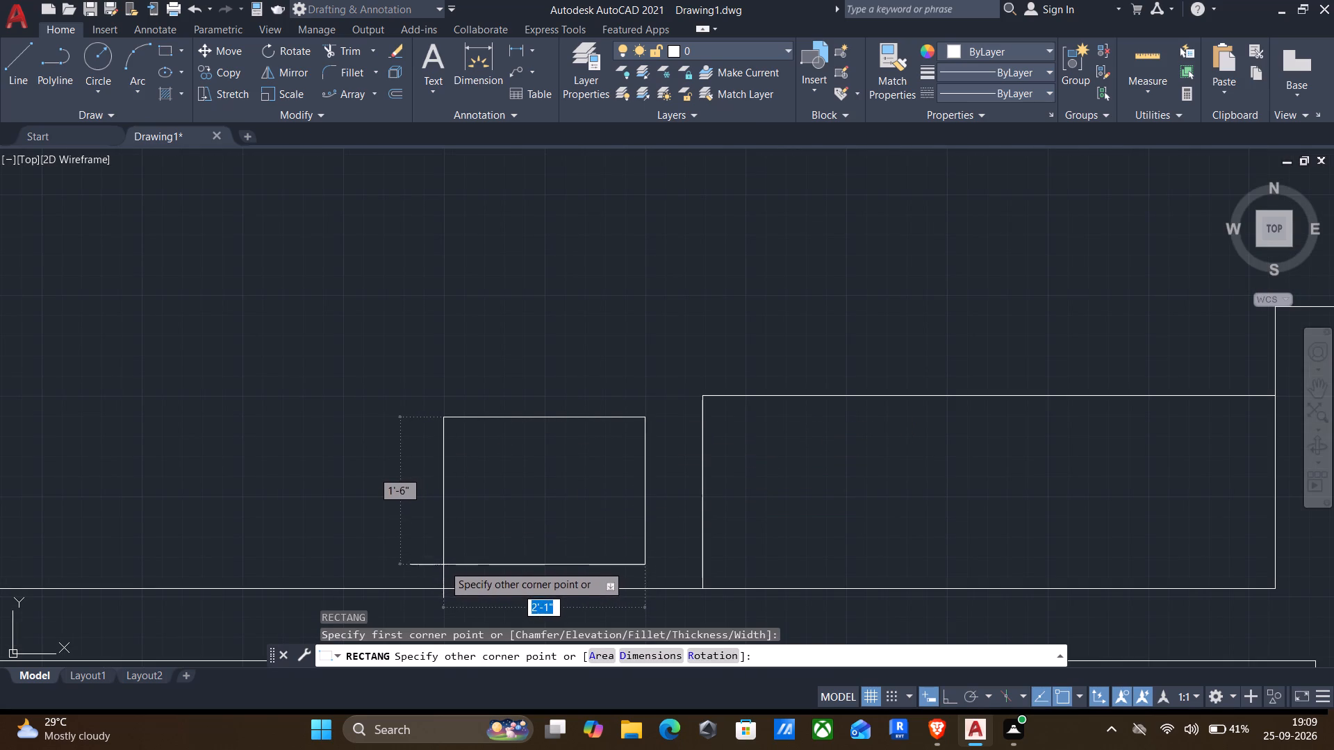
click(443, 565)
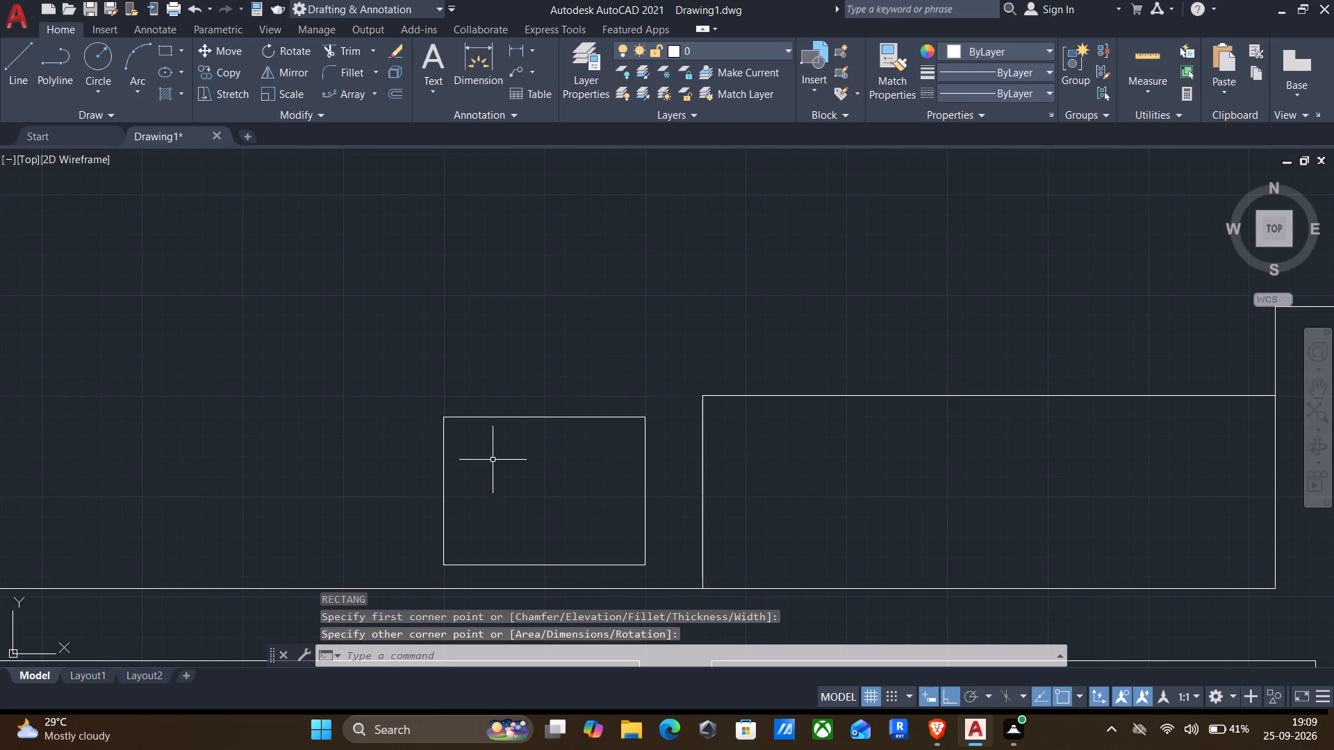
Draw a thin rectangle about 2'-2" by 2" across the upper edge of the new rectangle, slightly overhanging both sides.
key(Return)
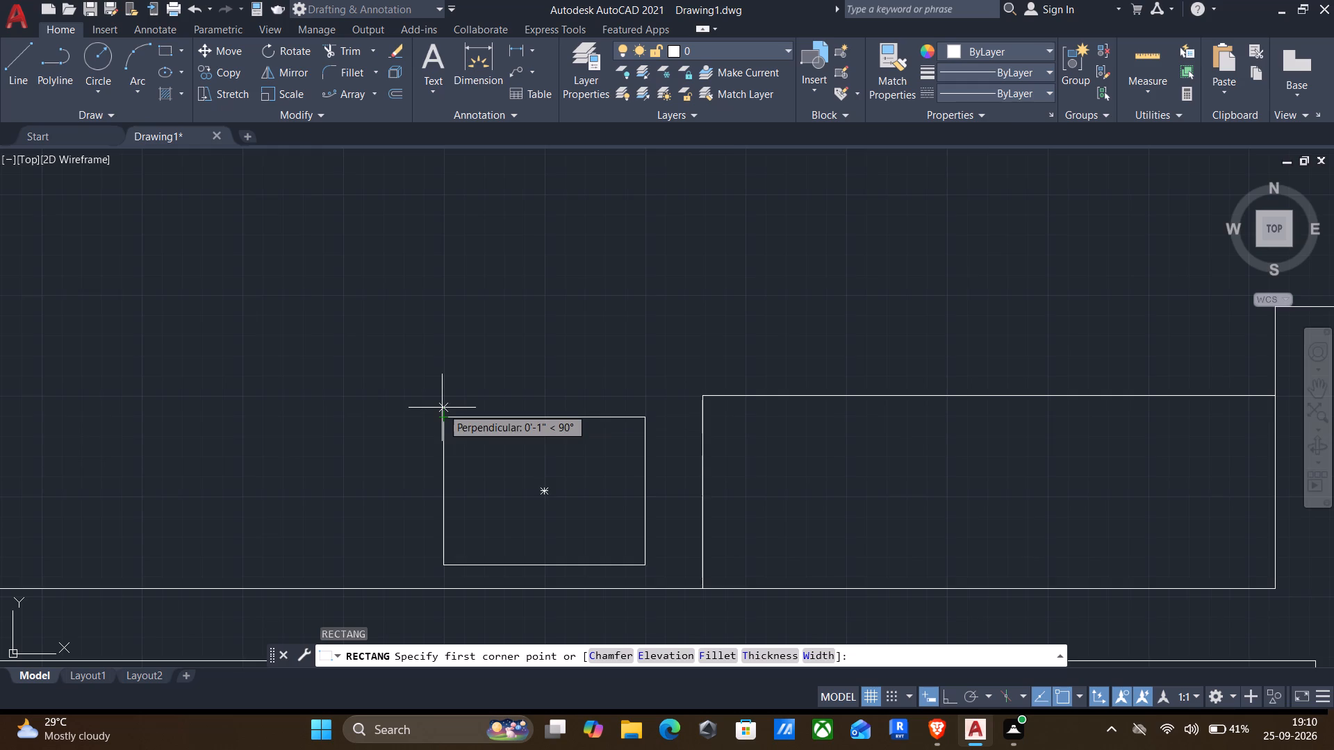
scroll(442, 408, up, 1)
click(436, 410)
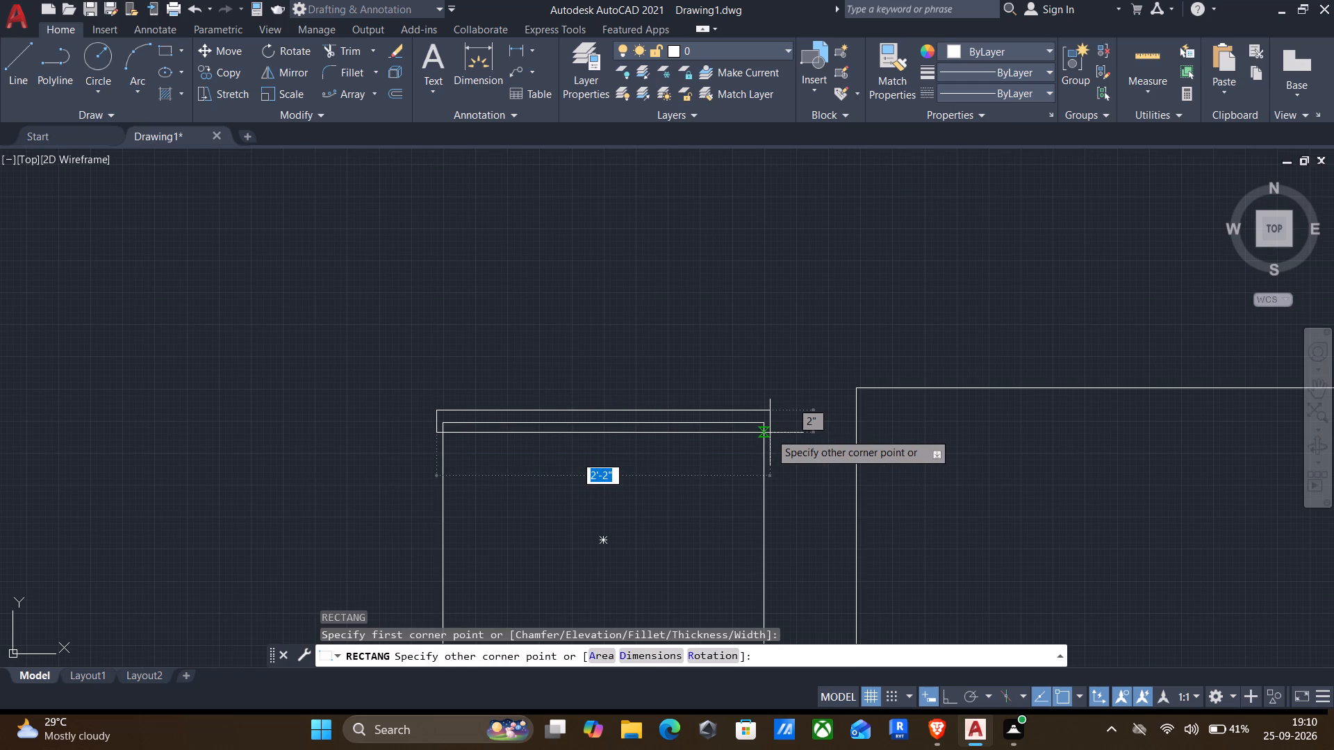
scroll(770, 433, up, 1)
click(770, 433)
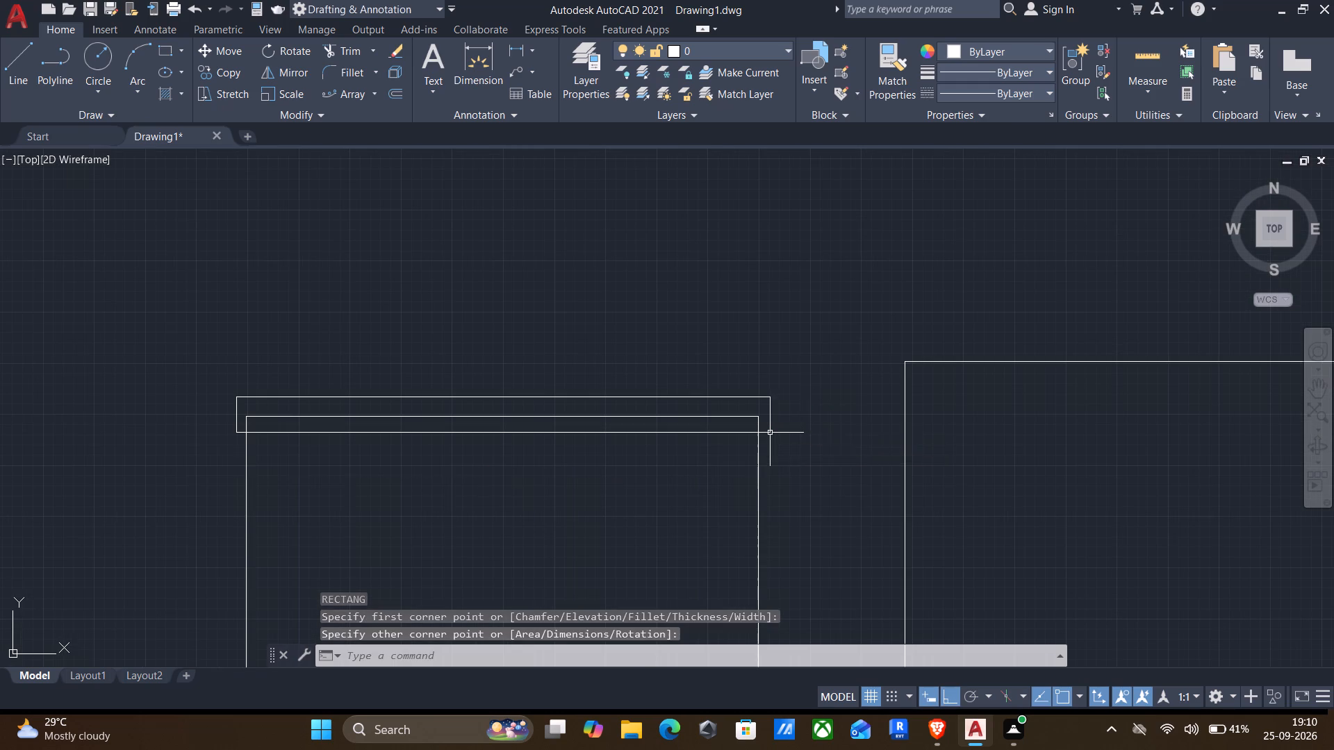
Draw a line 2'-6" down from the horizontal wall's lower face inside the west toilet room, and west to the vertical wall's far face.
scroll(745, 447, down, 2)
middle_drag(705, 482, 761, 368)
middle_drag(721, 401, 779, 331)
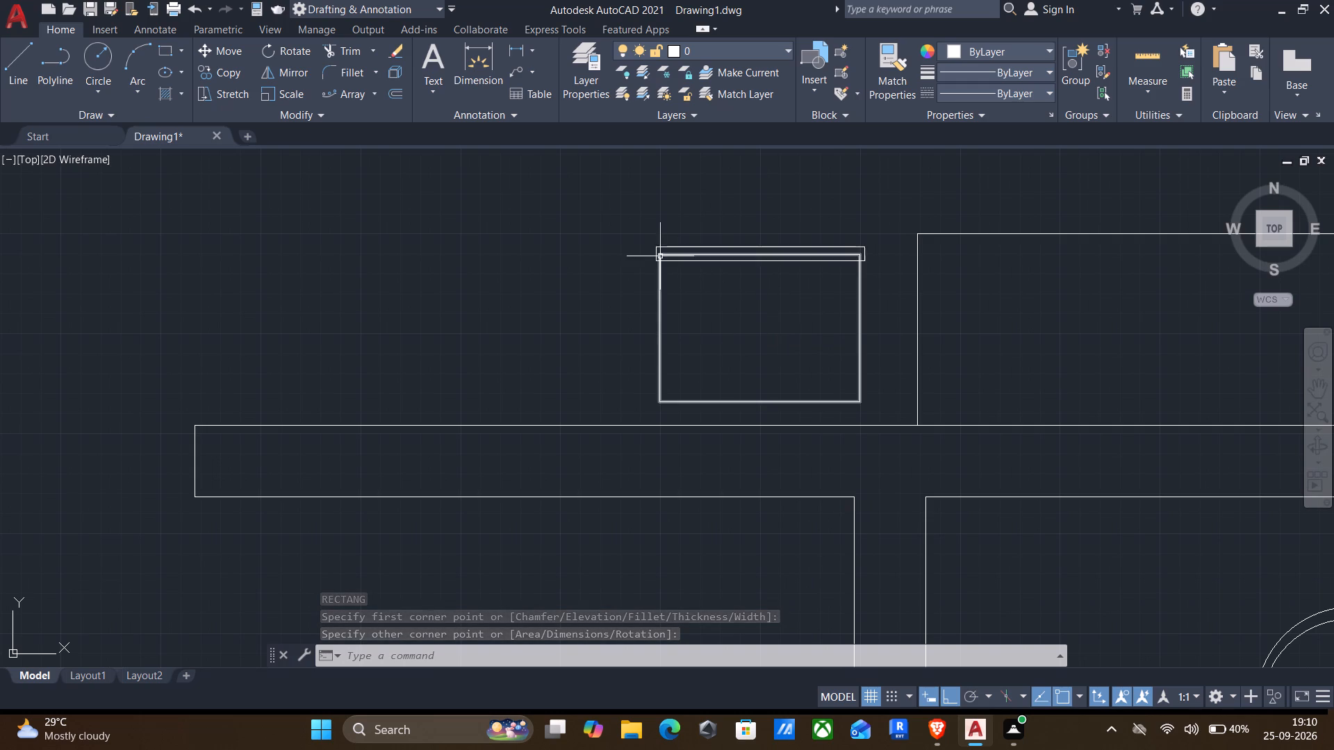
scroll(769, 337, down, 2)
middle_drag(770, 340, 796, 315)
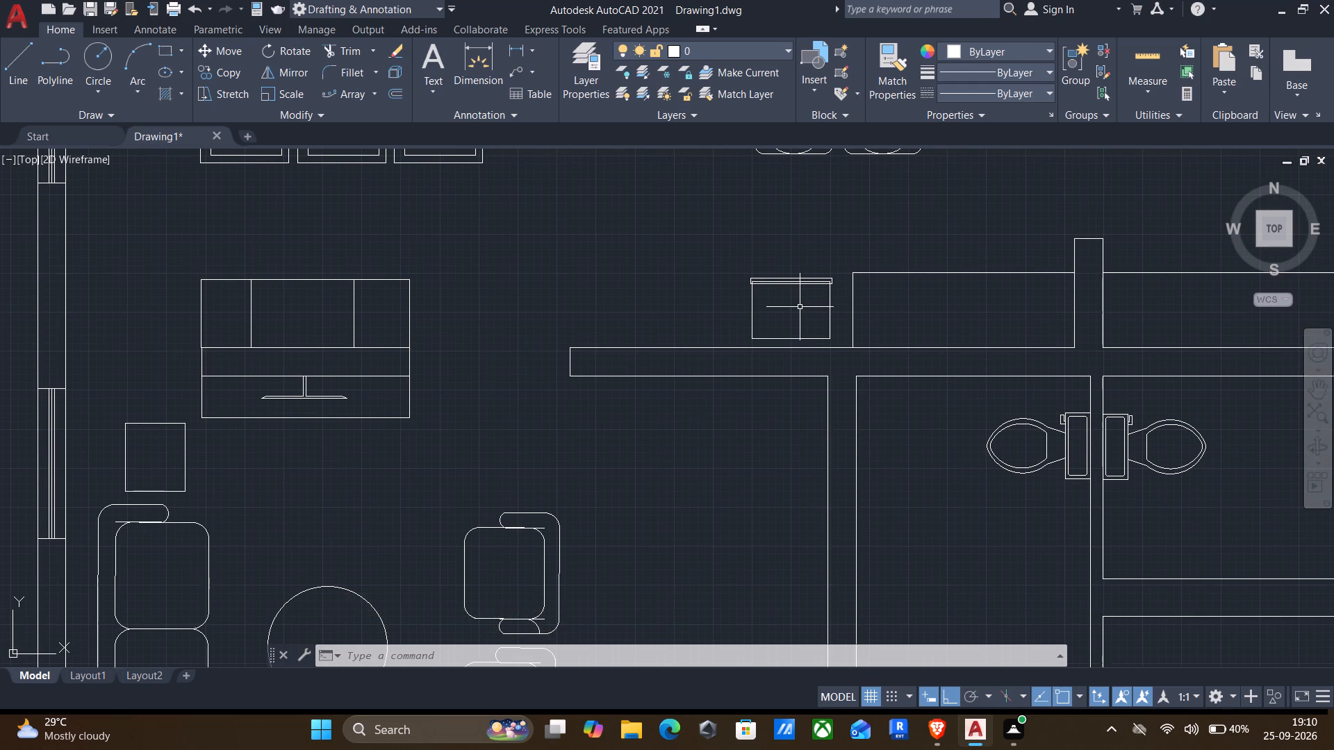
scroll(798, 312, down, 1)
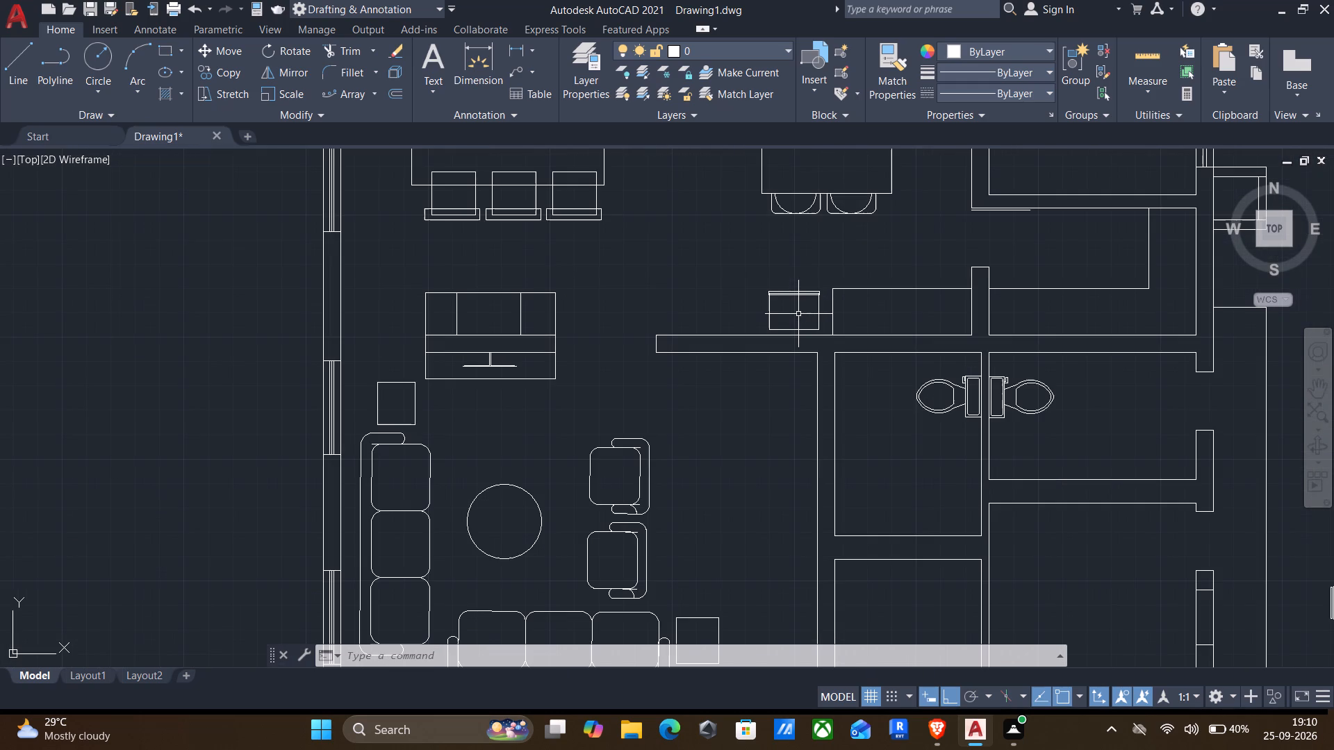
middle_drag(803, 374, 793, 352)
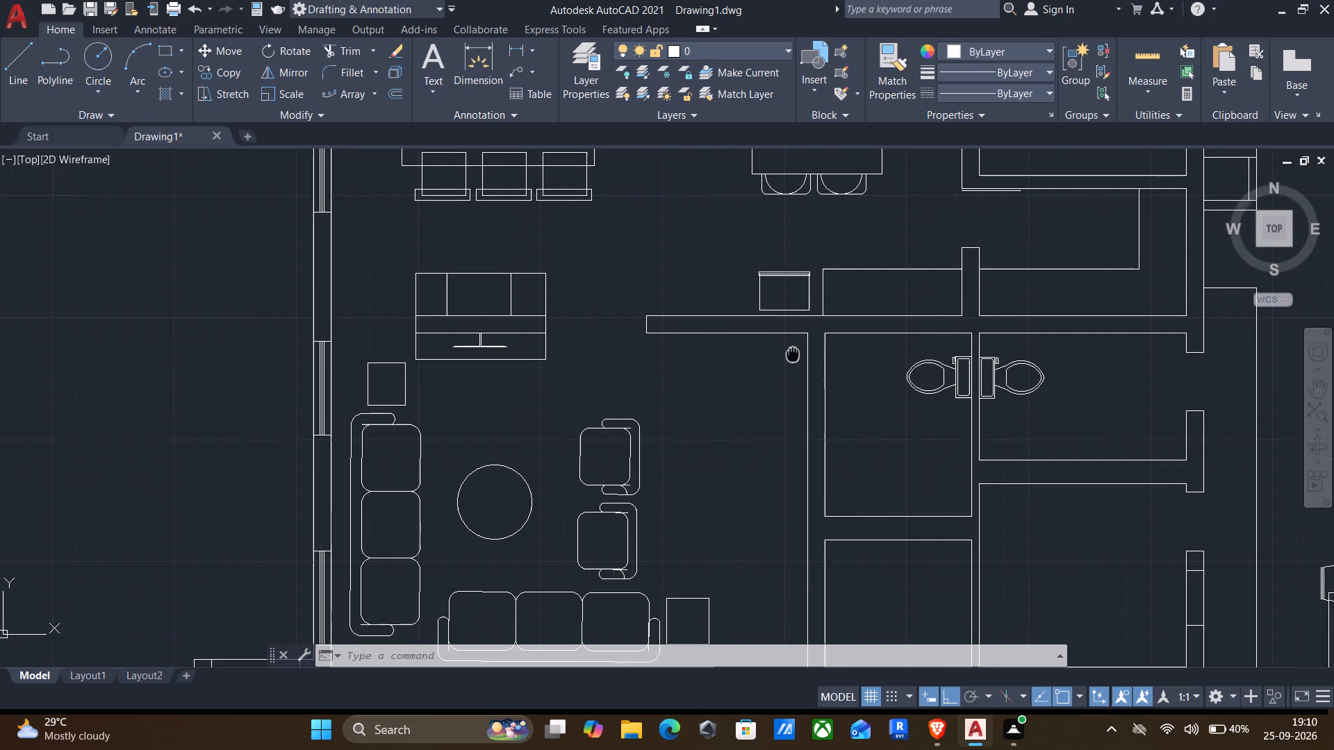
middle_drag(793, 352, 791, 348)
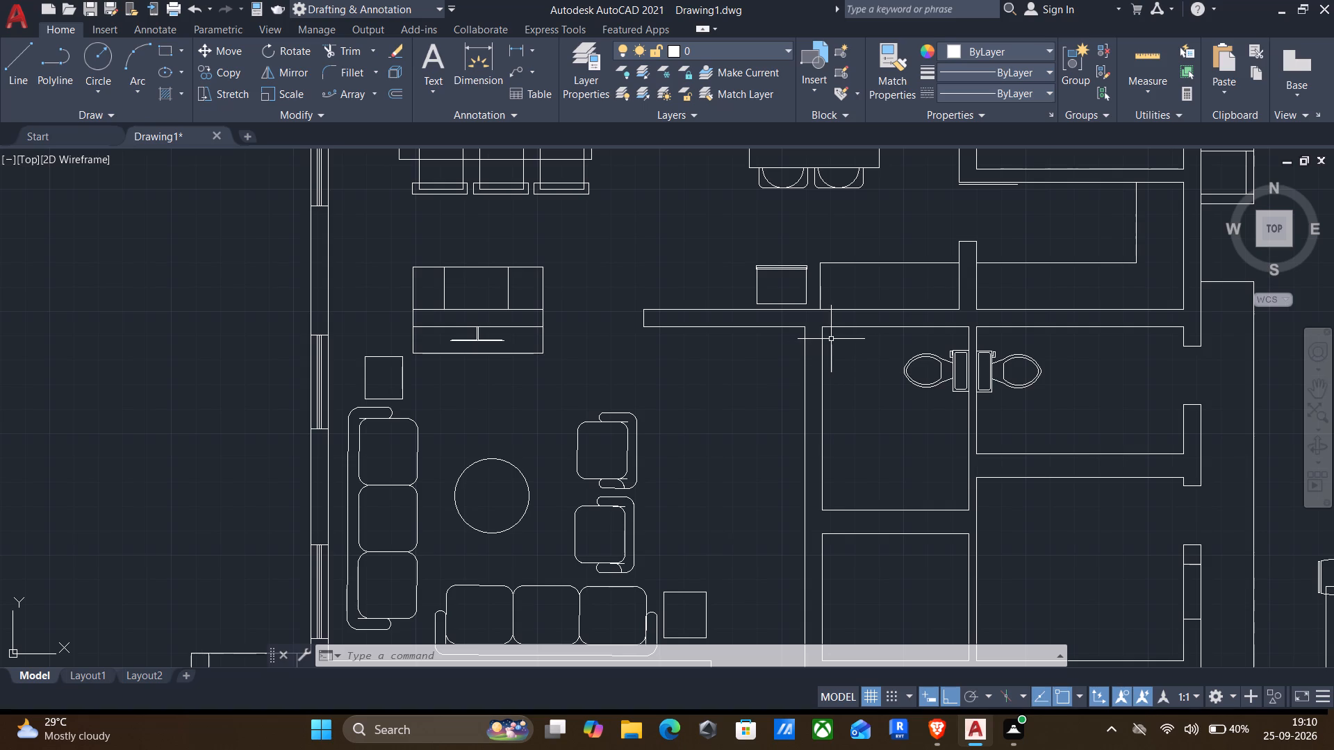
key(l)
key(Return)
scroll(875, 341, up, 2)
click(796, 308)
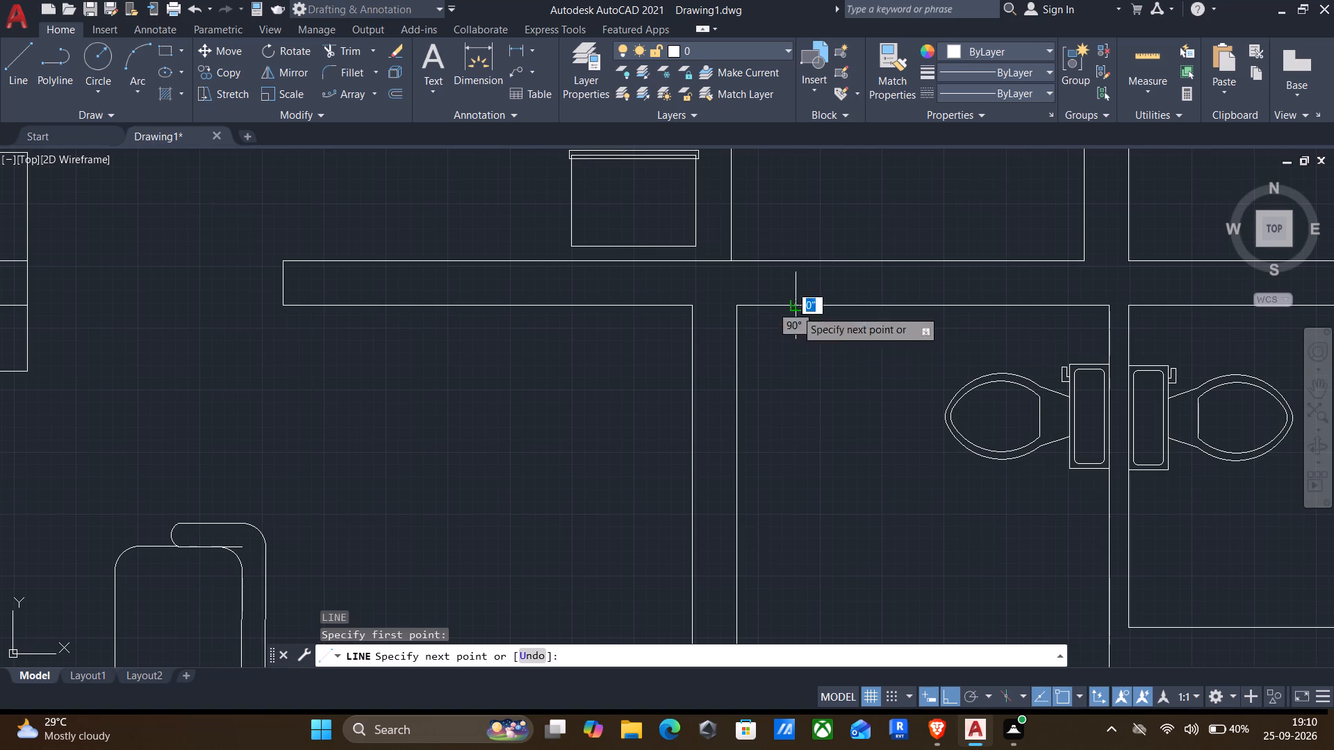
click(789, 452)
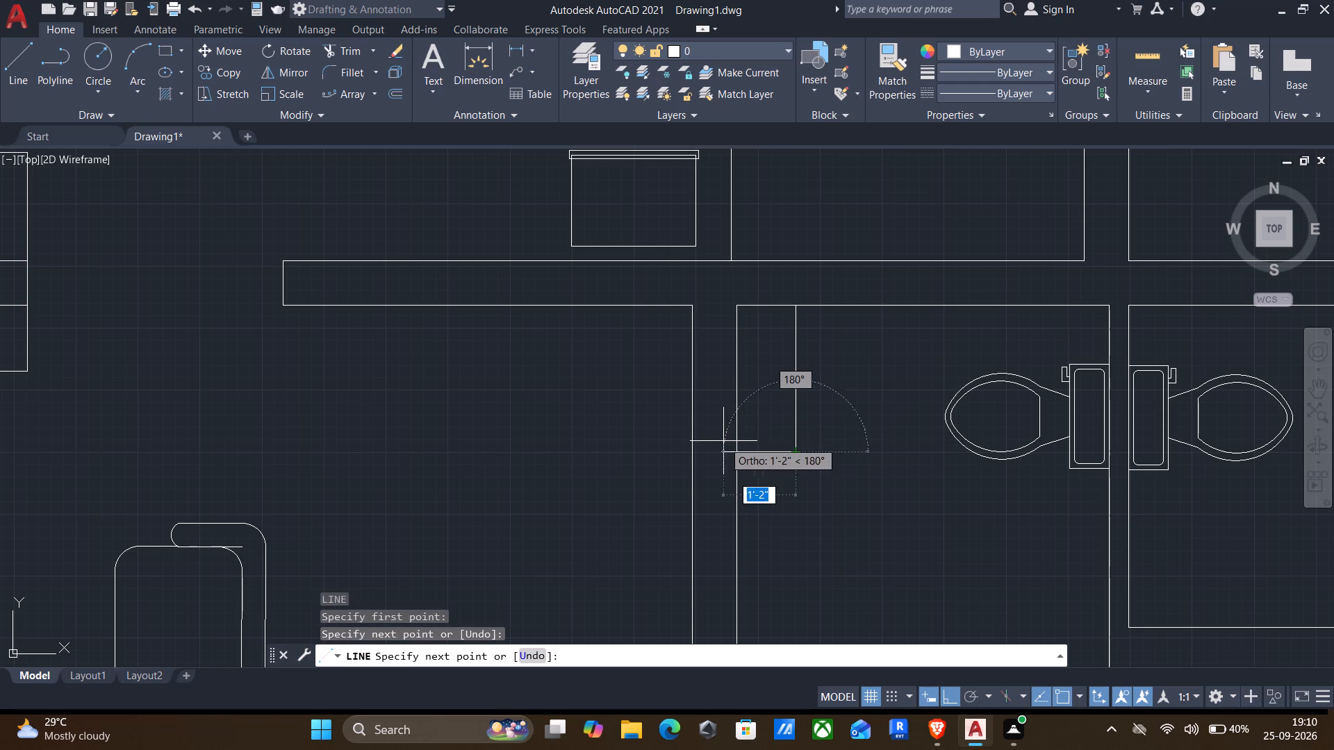
click(692, 457)
key(Return)
Offset the new vertical line 4" west and the new horizontal line 4" upward to give the recess walls thickness.
key(o)
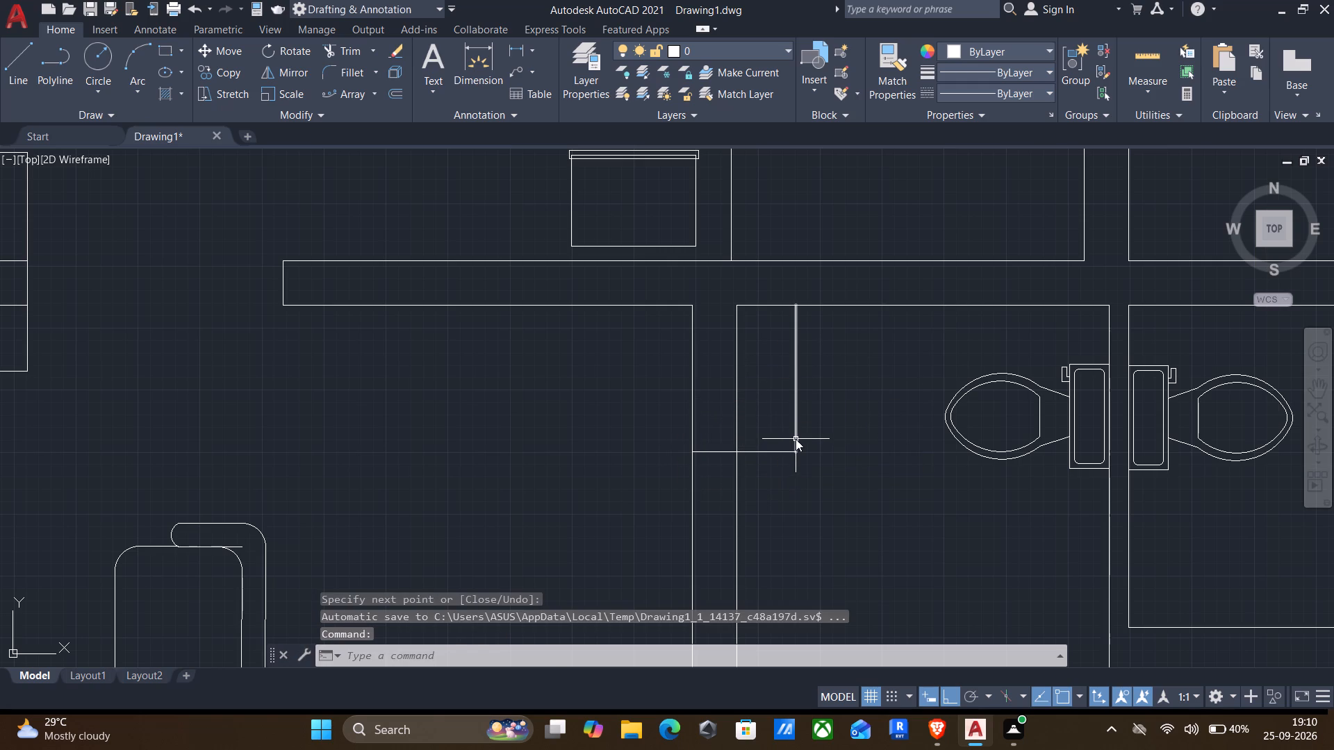
key(Return)
click(796, 405)
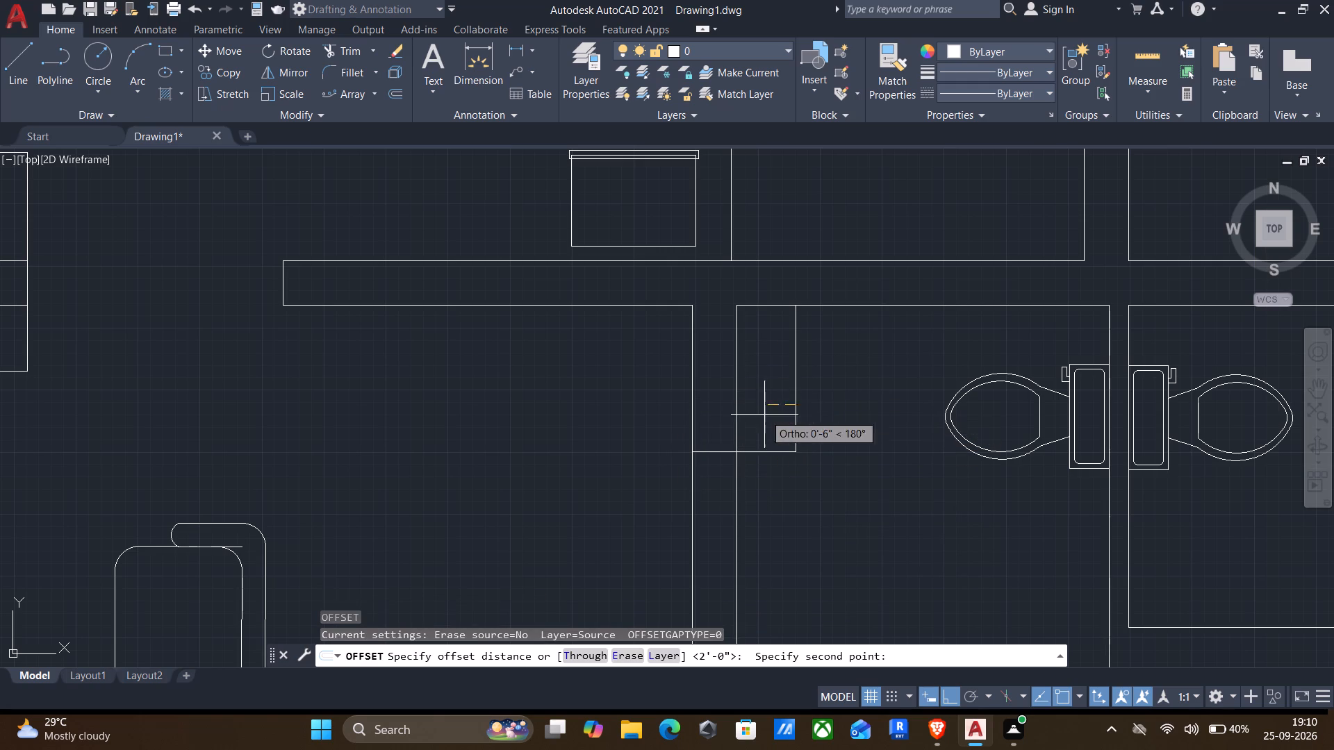
click(764, 415)
click(796, 383)
text(4")
key(Return)
click(761, 451)
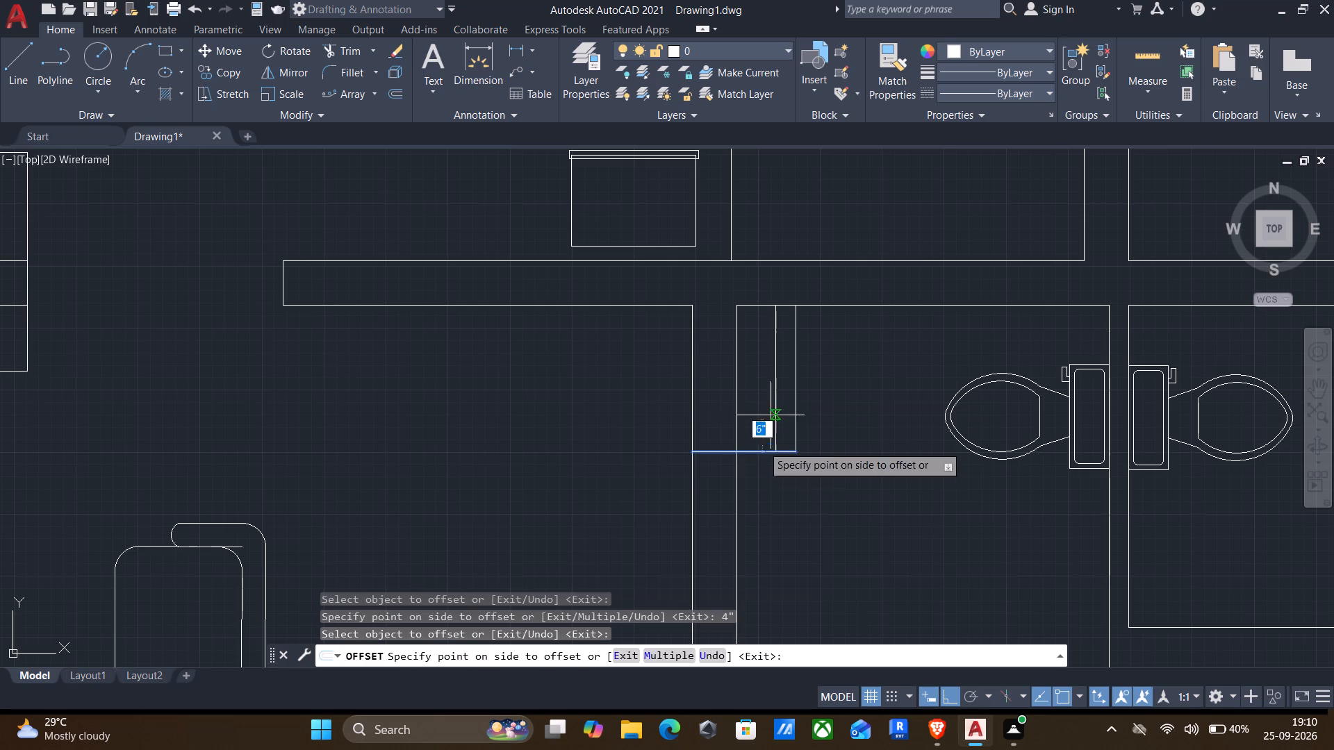
key(4)
key(shift+quotedbl)
key(Return)
key(Return)
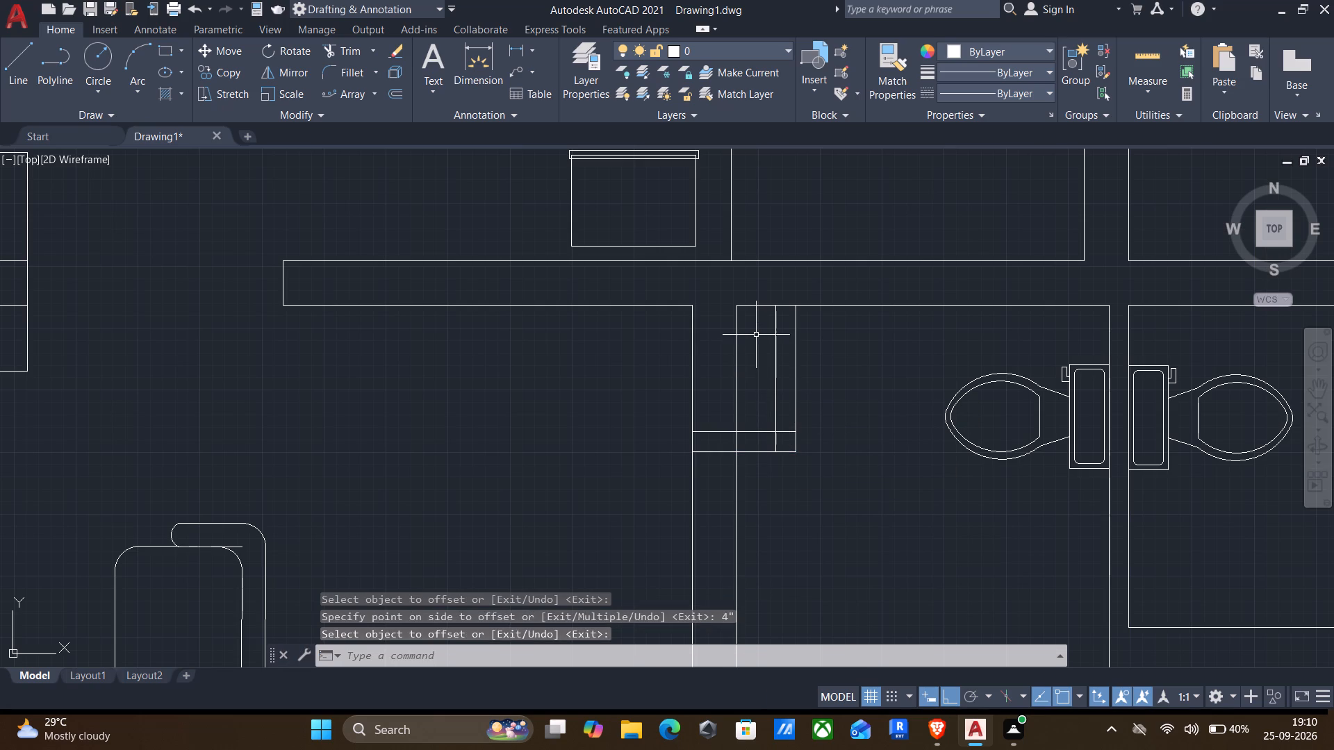
Extend the horizontal wall's lower line westward across the top of the vertical wall to close the gap.
key(e)
key(x)
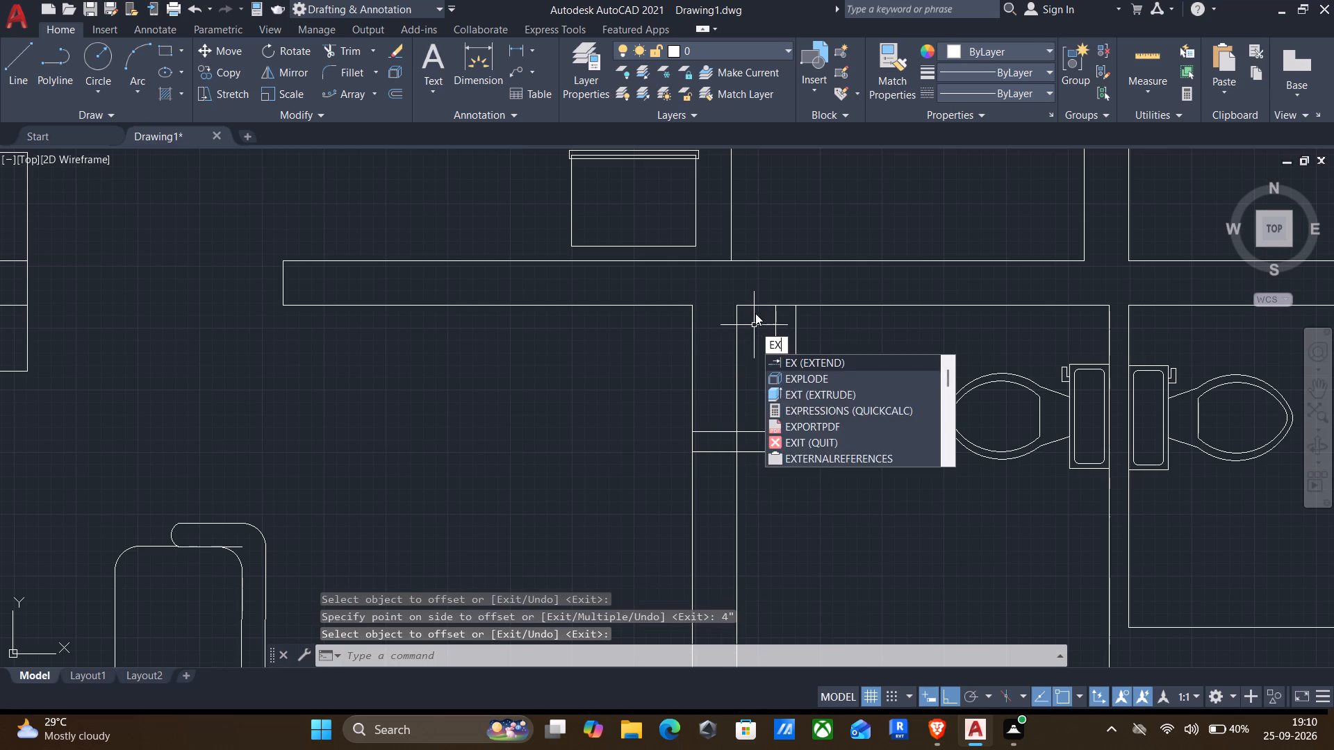
key(Return)
click(748, 303)
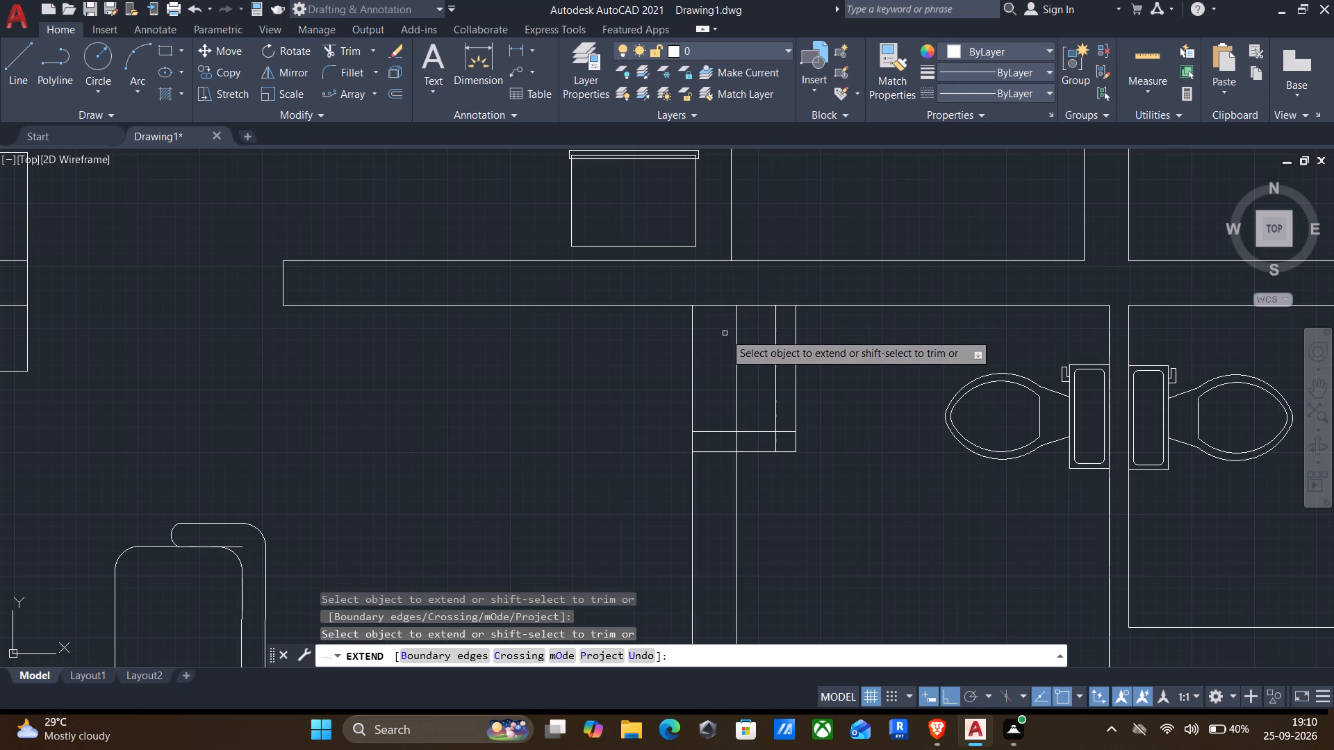
key(Escape)
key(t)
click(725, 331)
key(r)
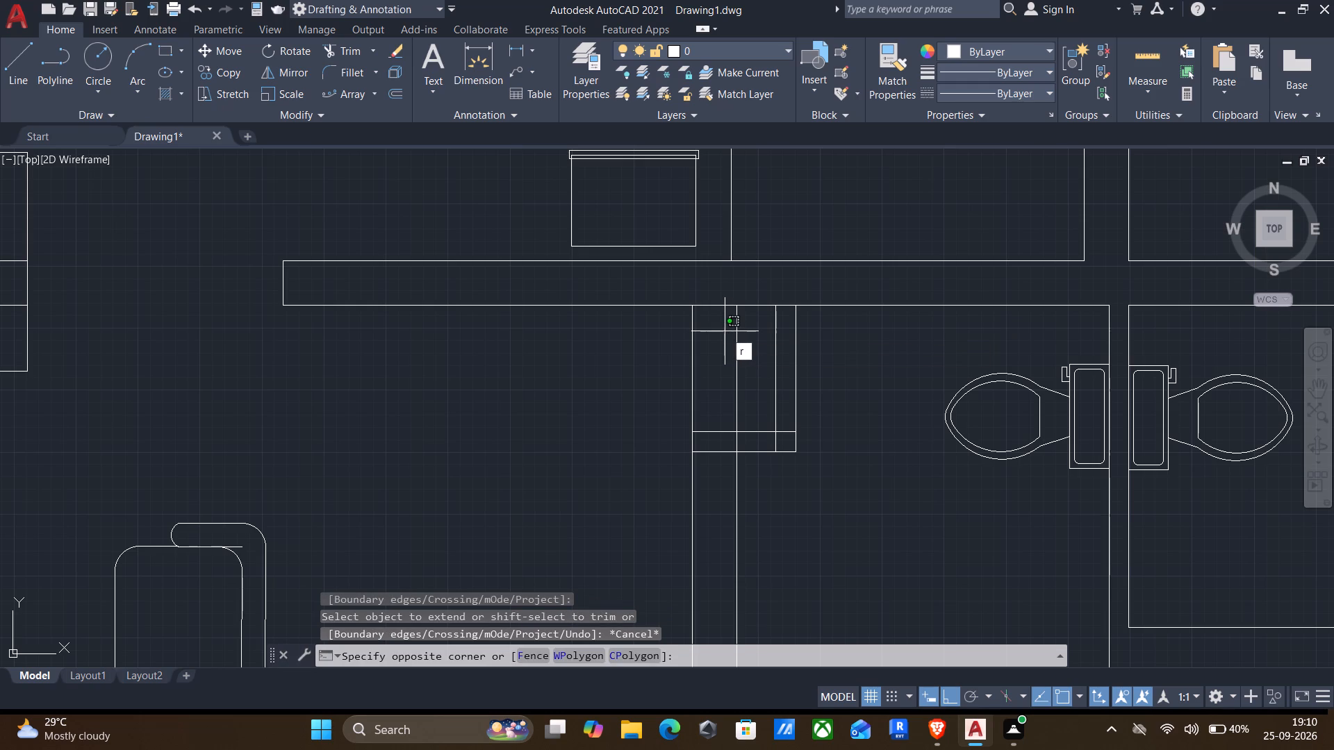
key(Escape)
Trim the old vertical wall lines and the overlapping line ends so the stepped 4" walls leave an open recess.
text(tr)
key(Return)
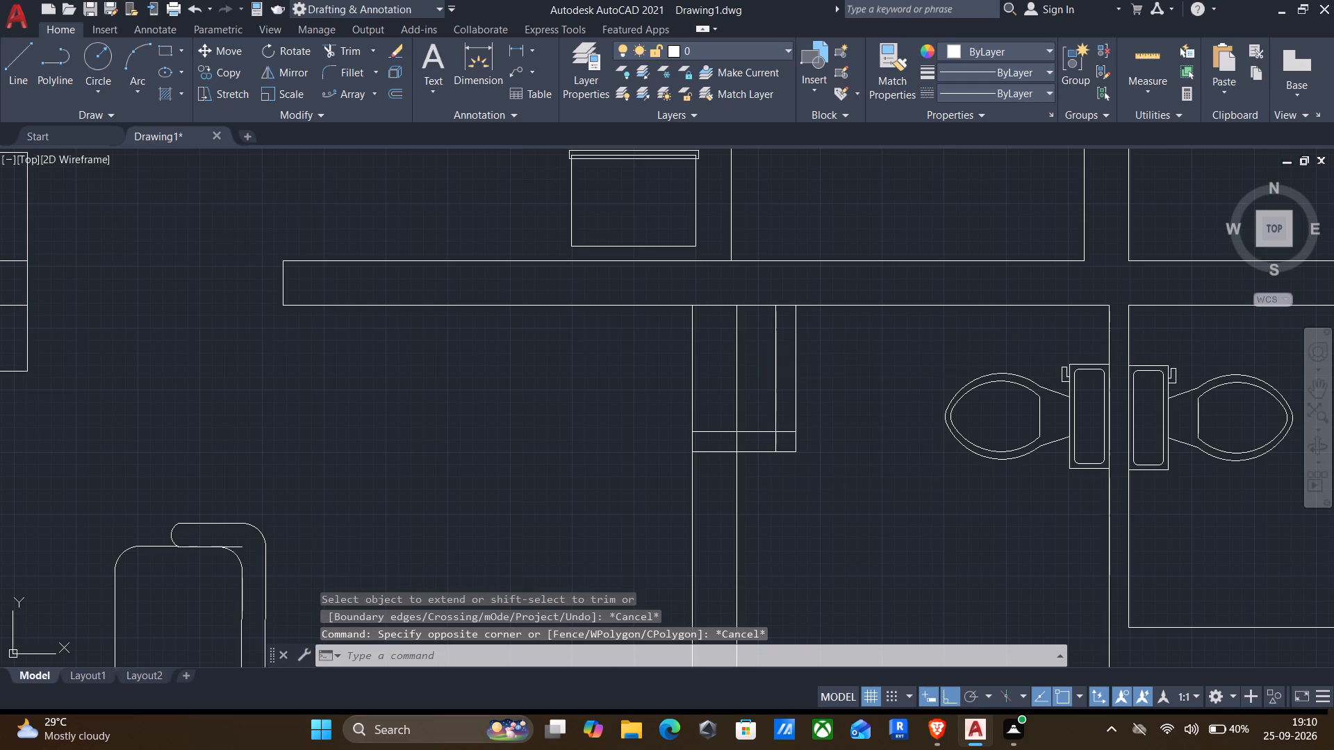
drag(749, 348, 639, 388)
scroll(726, 442, up, 2)
drag(727, 441, 873, 402)
scroll(797, 374, down, 1)
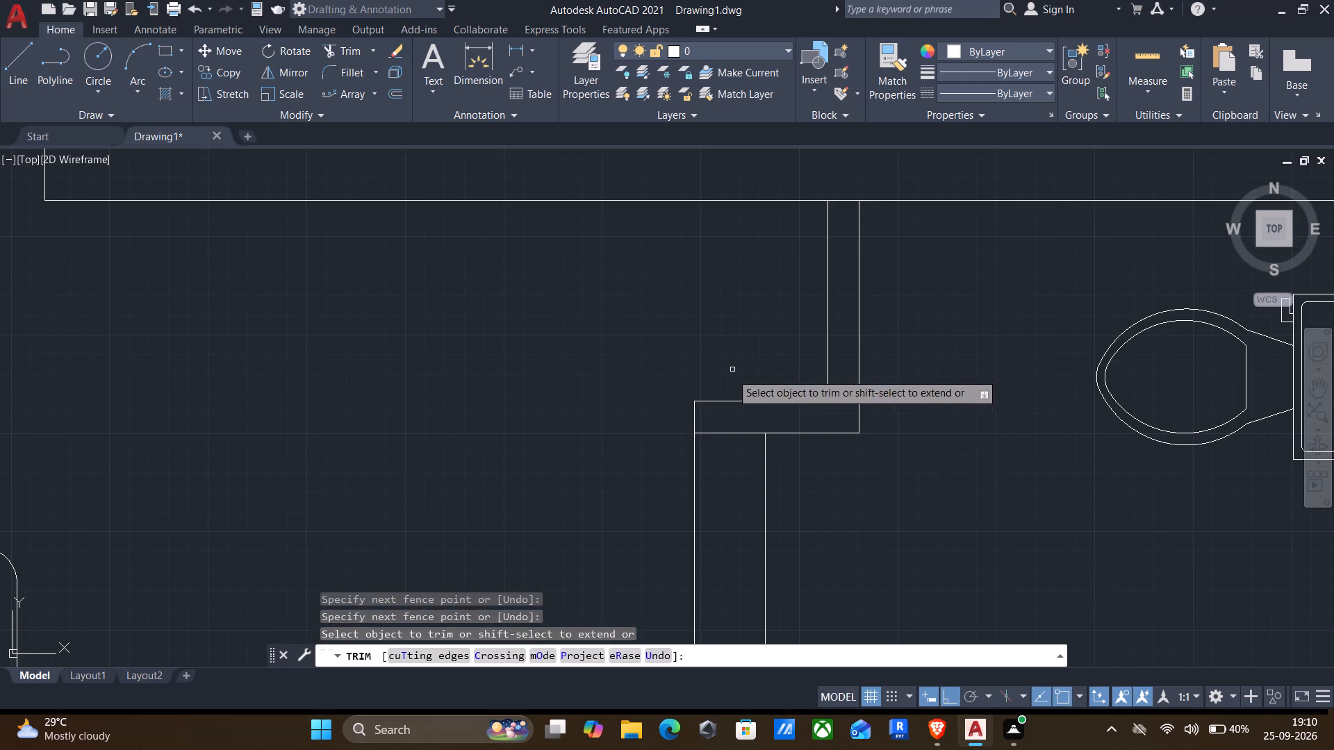
click(730, 432)
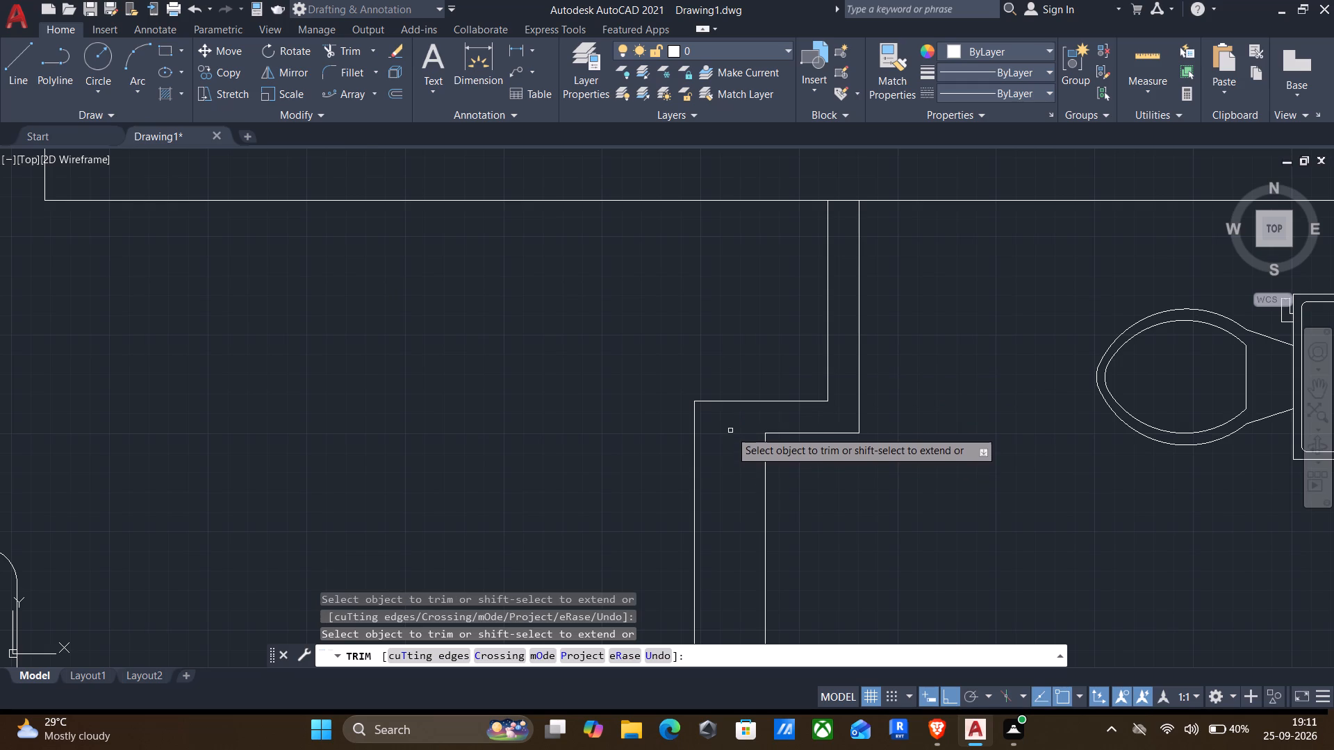
middle_click(646, 410)
scroll(658, 415, down, 1)
key(Escape)
Draw a rectangle filling the recess, from the vertical wall's upper-left corner to where the inner recess wall meets the horizontal wall.
key(r)
key(e)
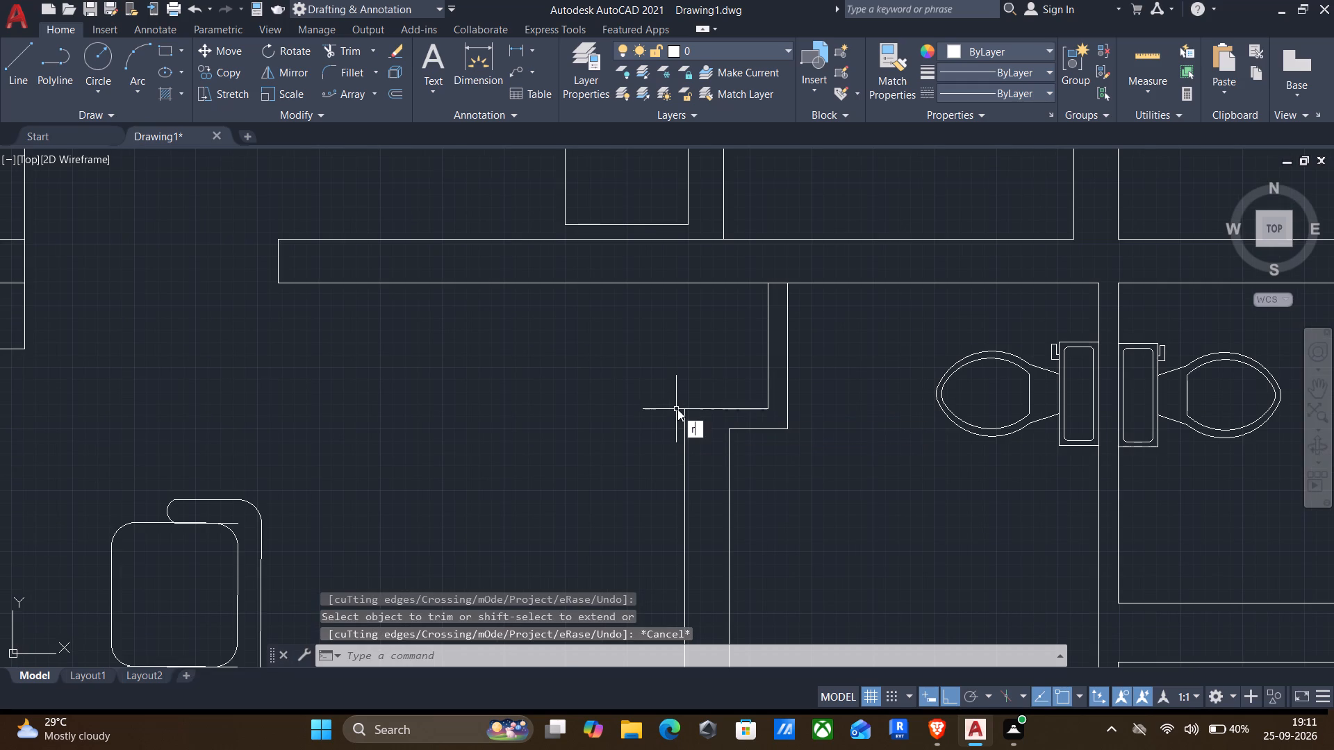
key(c)
key(Return)
click(689, 402)
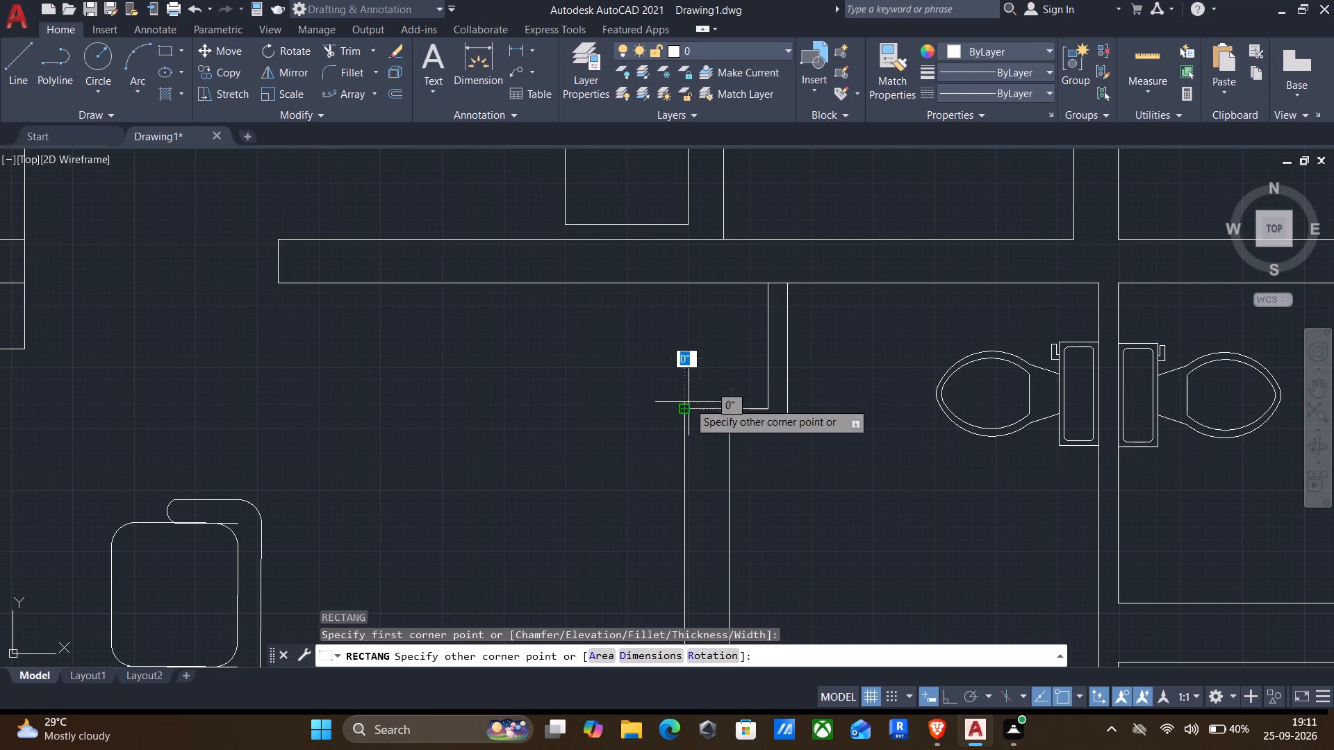
click(769, 289)
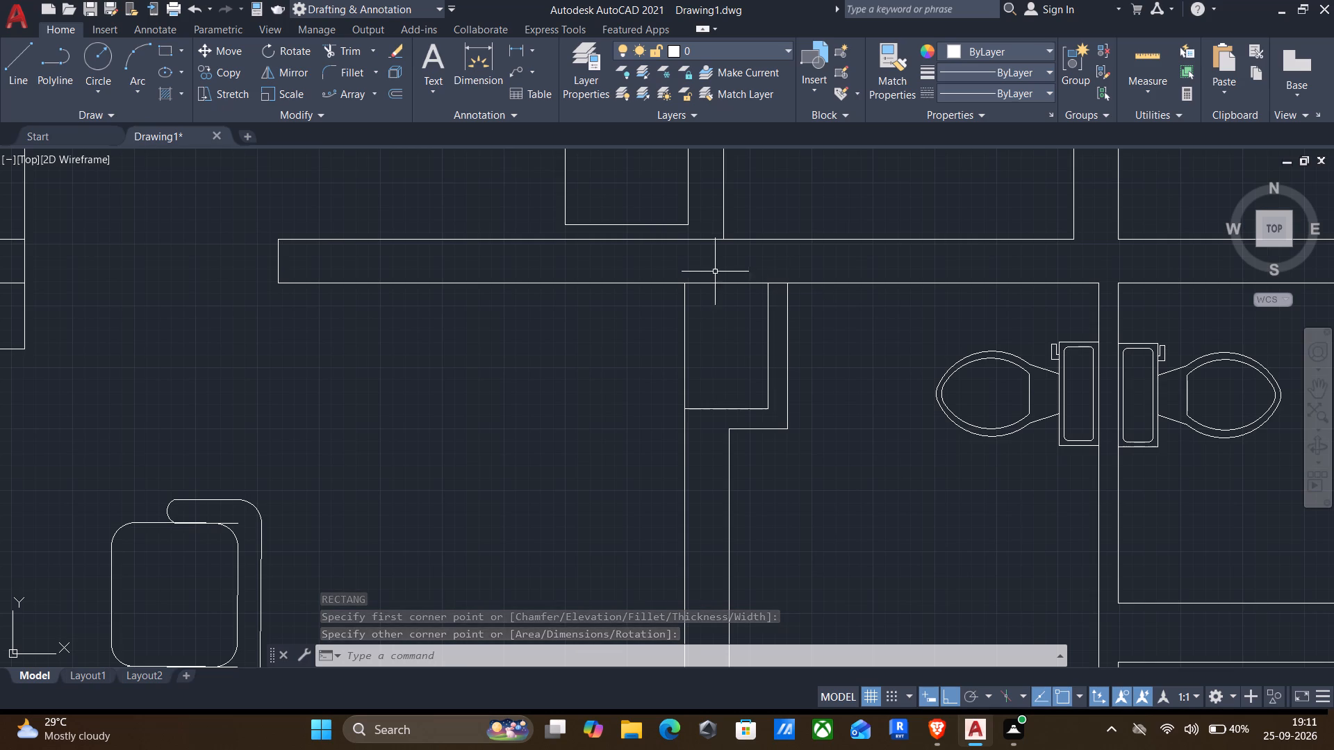
Start a smaller rectangle inside the recess rectangle, with its first corner near the upper-right inner corner.
key(r)
key(e)
key(c)
key(Return)
scroll(735, 307, up, 1)
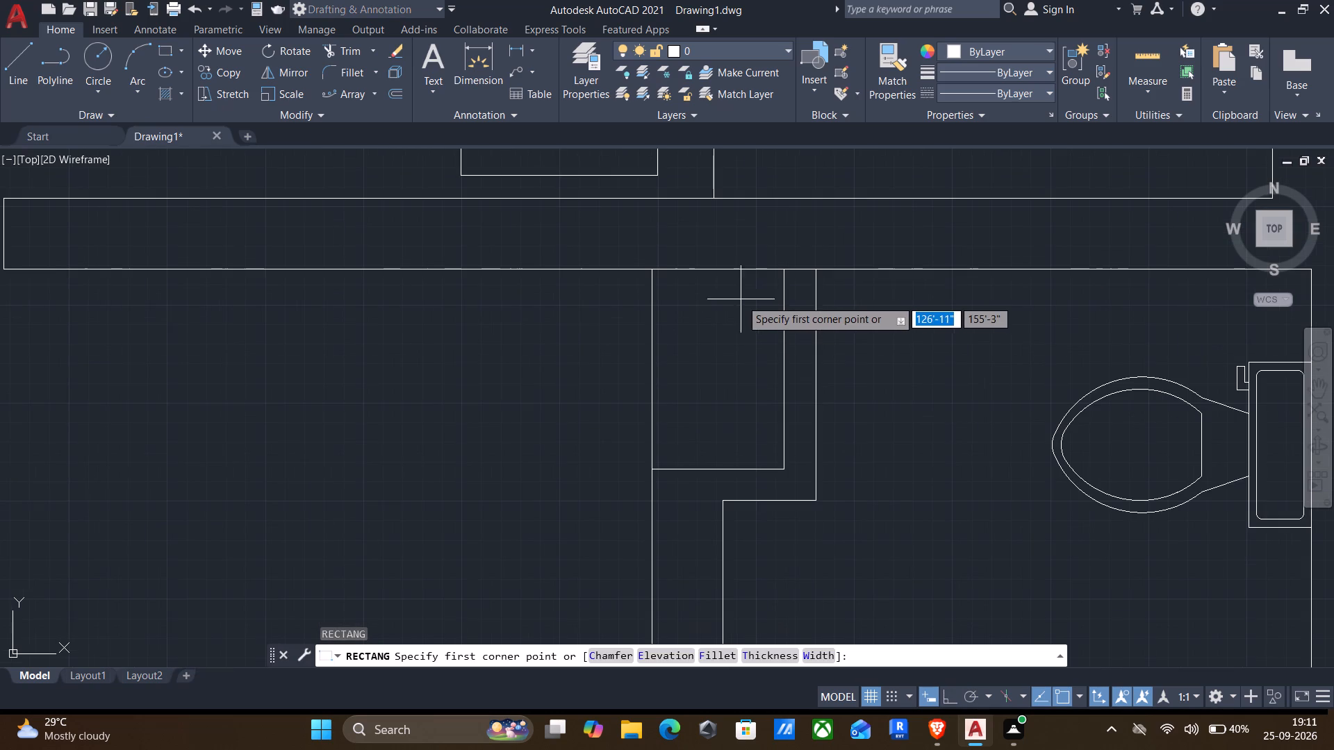
click(768, 290)
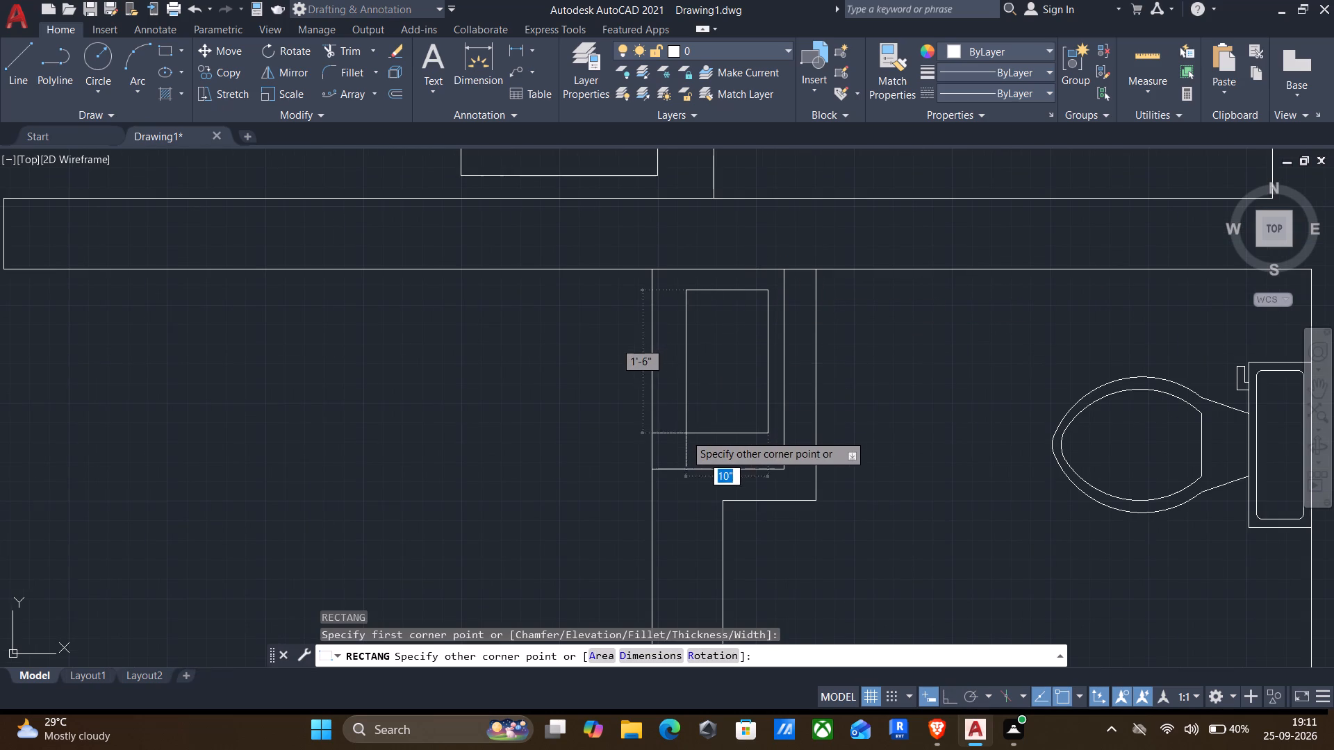